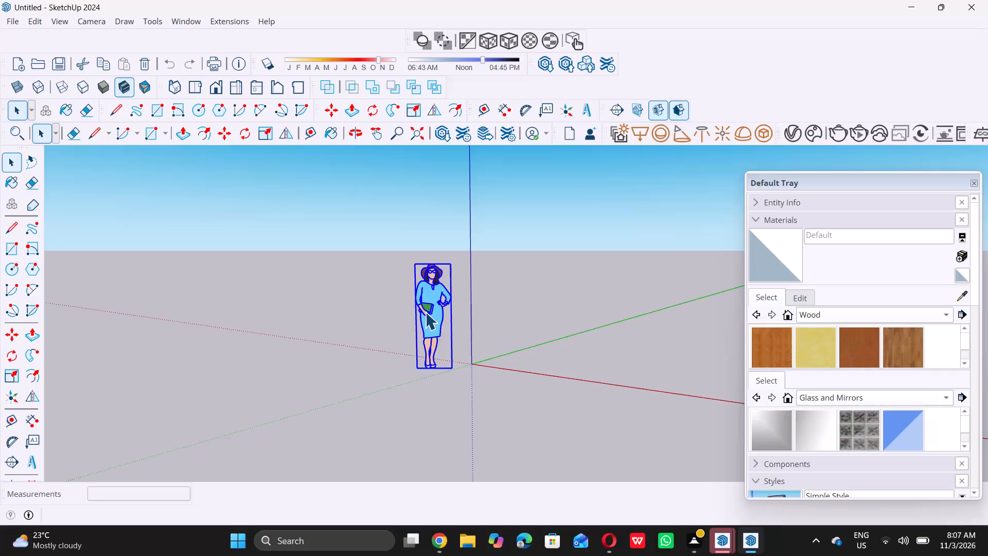
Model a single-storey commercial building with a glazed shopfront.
Delete the default human figure standing near the origin.
key("Delete")
Draw a 15' by 15' rectangle on the ground plane, between the red and green axes.
scroll(425, 314, "down", 3)
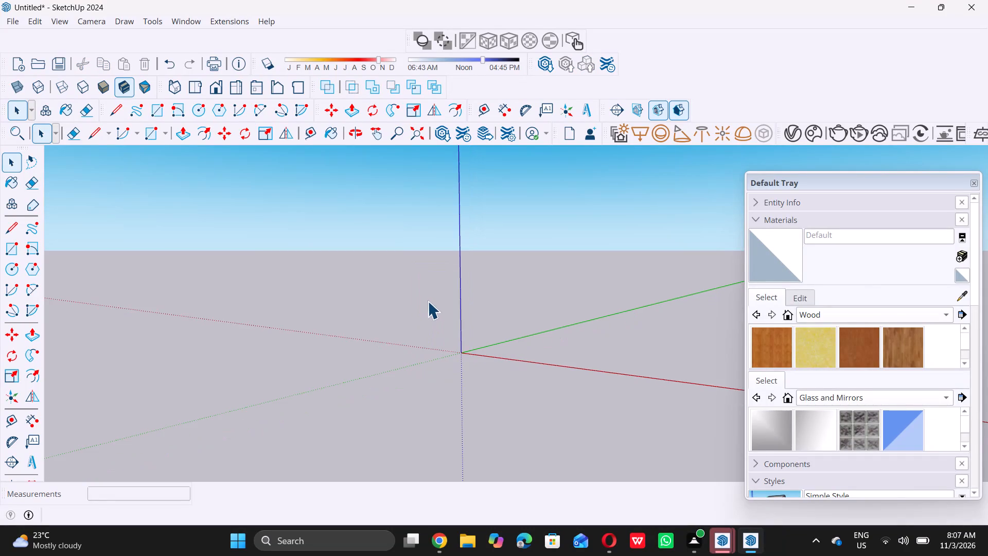
scroll(428, 301, "down", 3)
middle_click_drag(508, 309, 520, 372)
scroll(520, 372, "up", 1)
middle_click(520, 371)
scroll(505, 332, "down", 2)
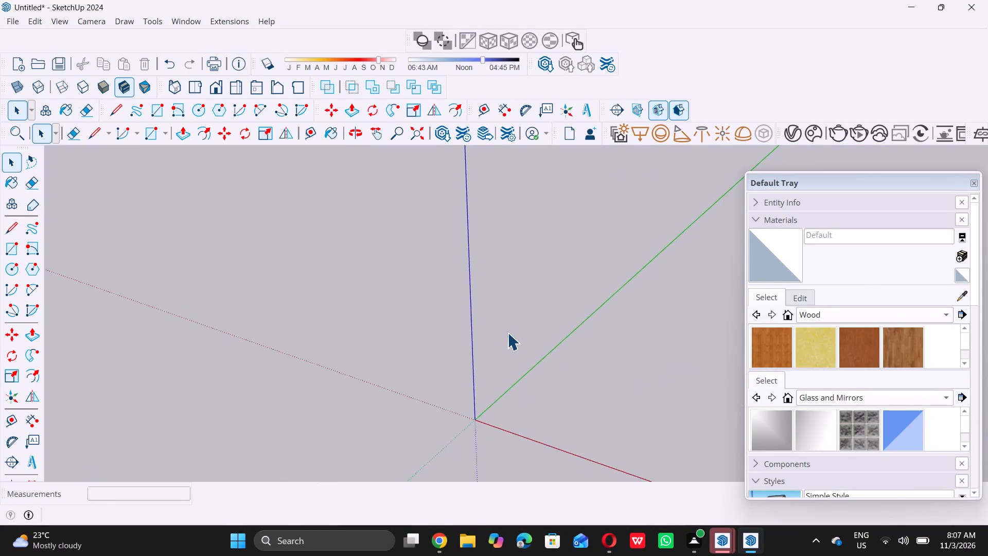
scroll(507, 333, "down", 4)
scroll(613, 352, "up", 1)
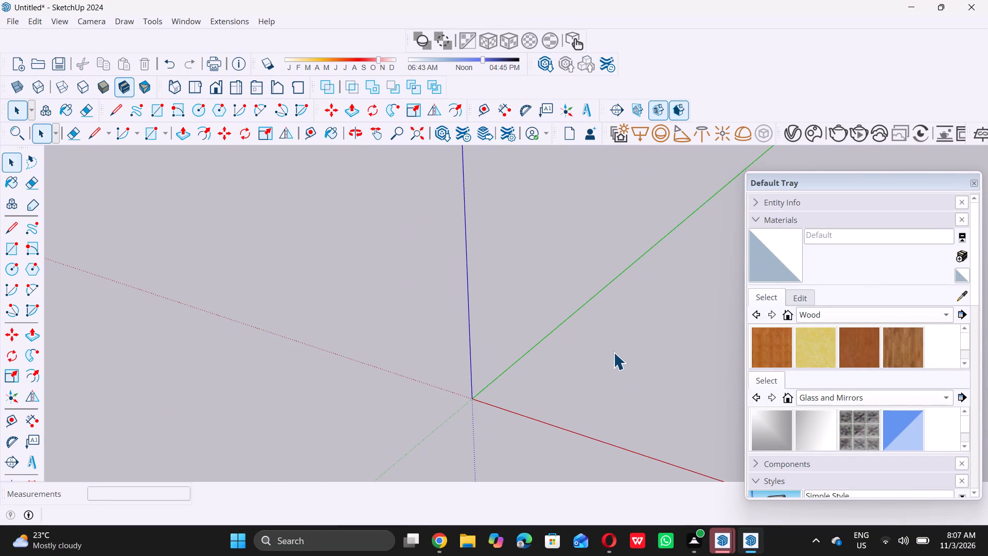
key("r")
double_click(562, 383)
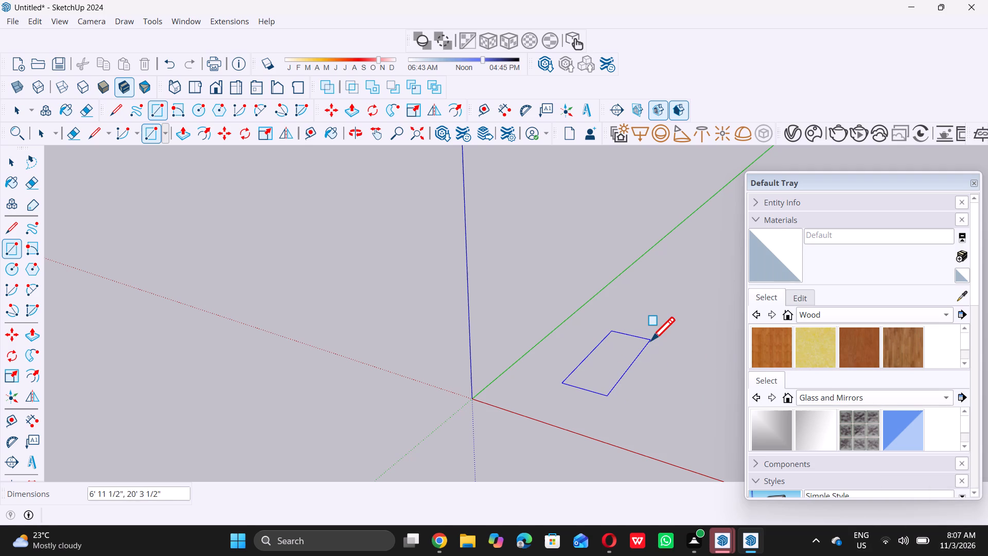
type("15")
type("',15")
key("apostrophe")
key("Return")
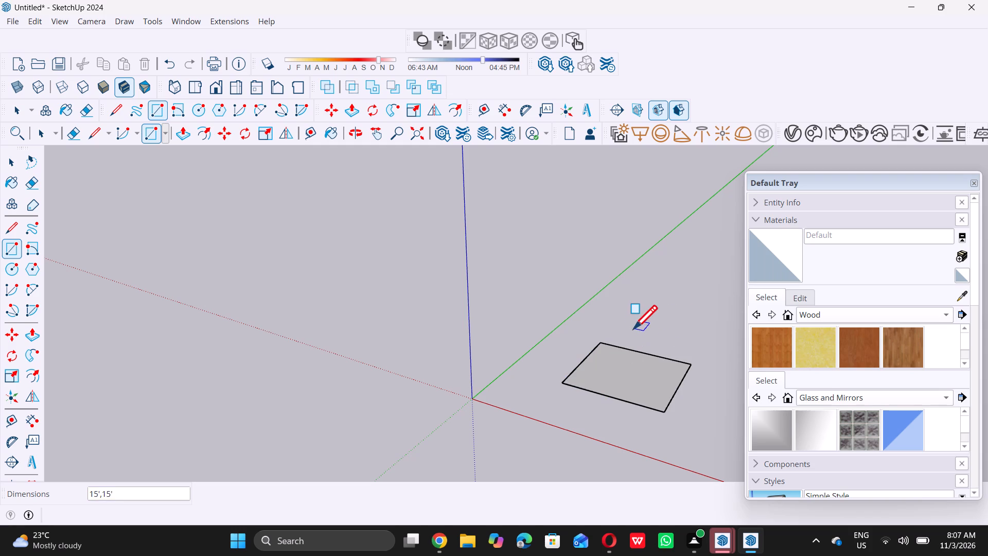
key("space")
Offset the square's edges inward by 9" to outline the wall thickness.
scroll(522, 334, "down", 3)
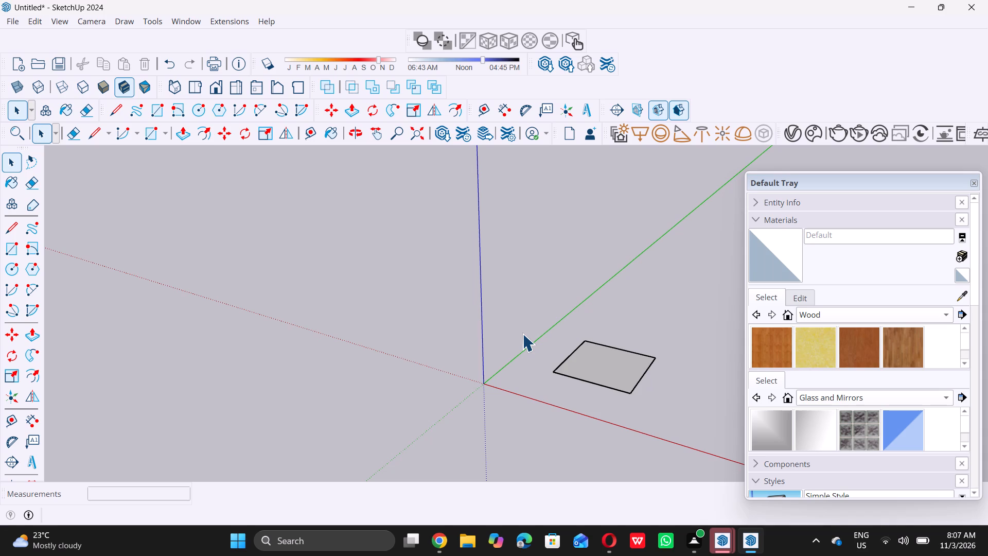
scroll(522, 334, "down", 6)
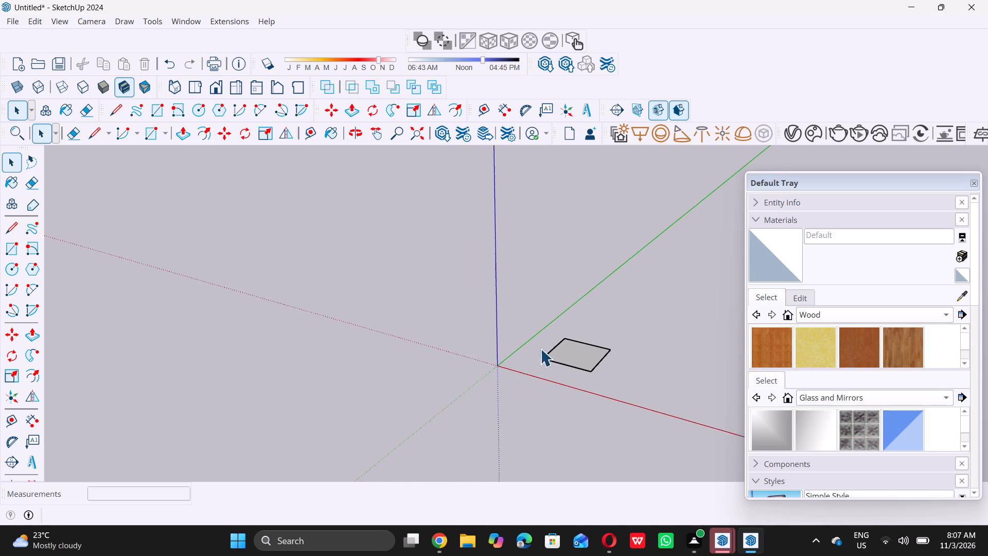
middle_click(552, 349)
middle_click_drag(557, 351, 574, 368)
middle_click(574, 368)
scroll(583, 360, "up", 8)
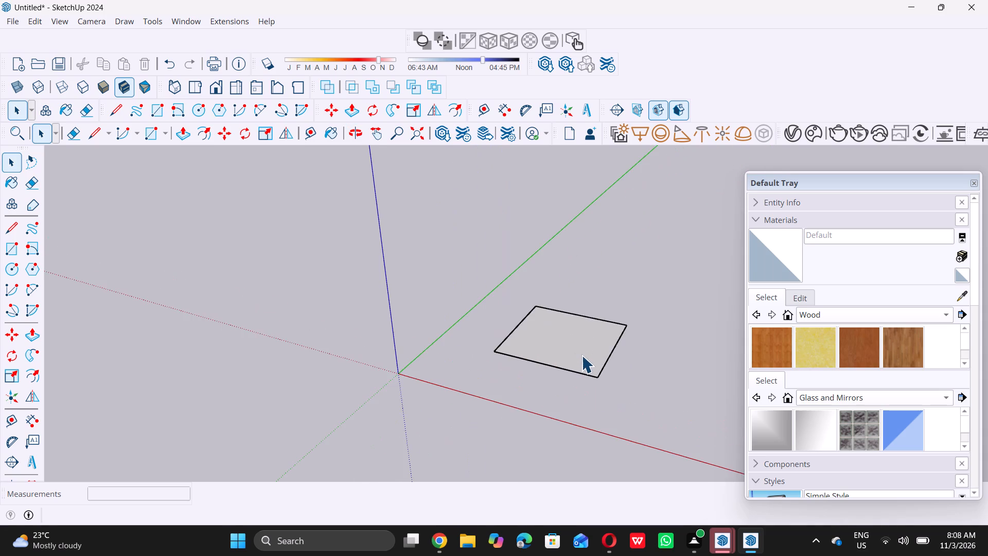
scroll(581, 355, "up", 8)
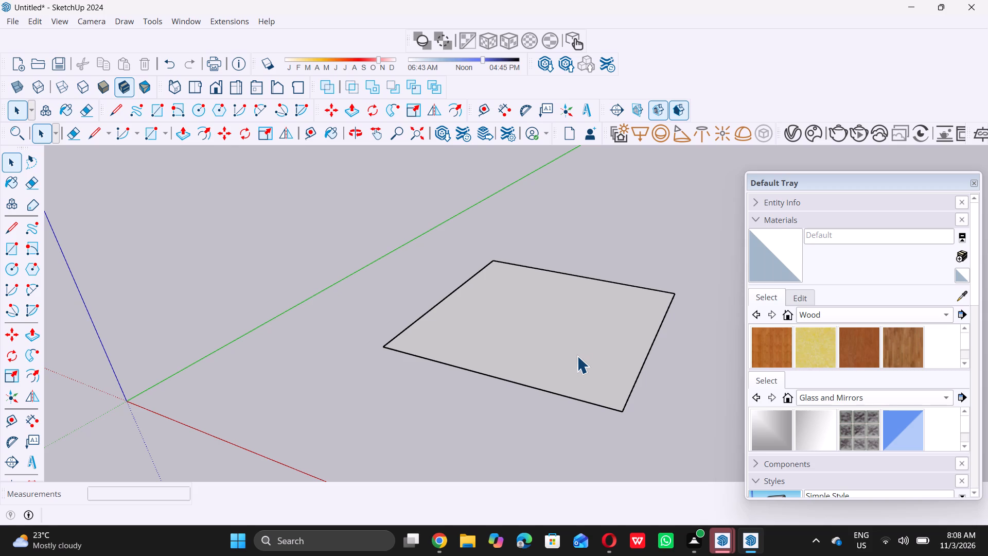
double_click(577, 354)
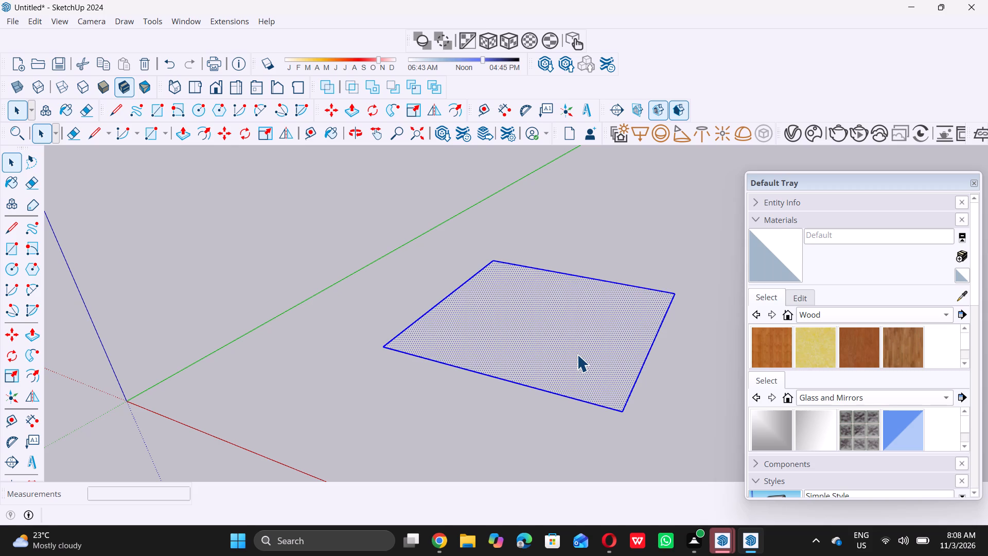
key("f")
double_click(576, 351)
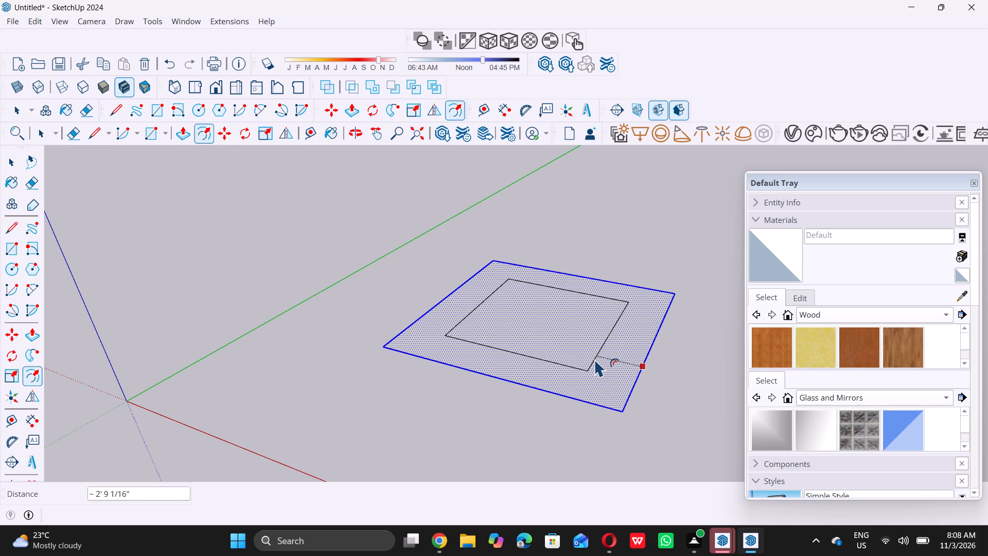
key("9")
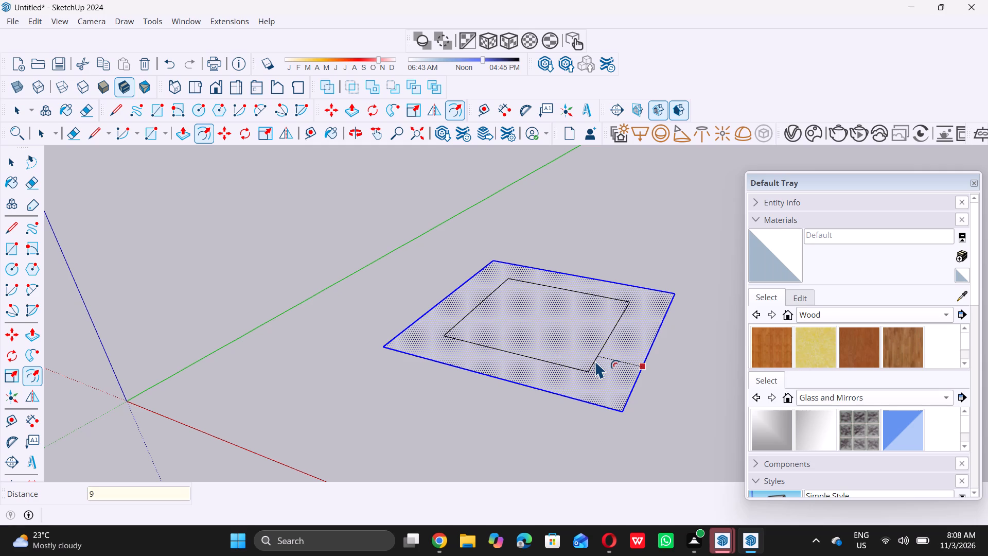
key("9")
key("BackSpace")
key("shift+quotedbl")
key("Return")
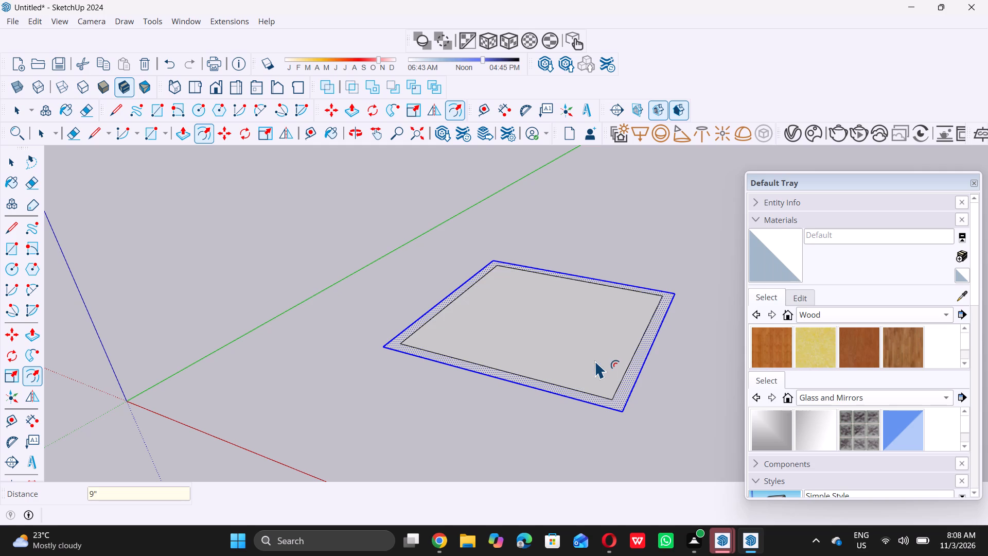
key("space")
Push/Pull the border face between the two outlines up 10' to form the walls.
left_click(471, 427)
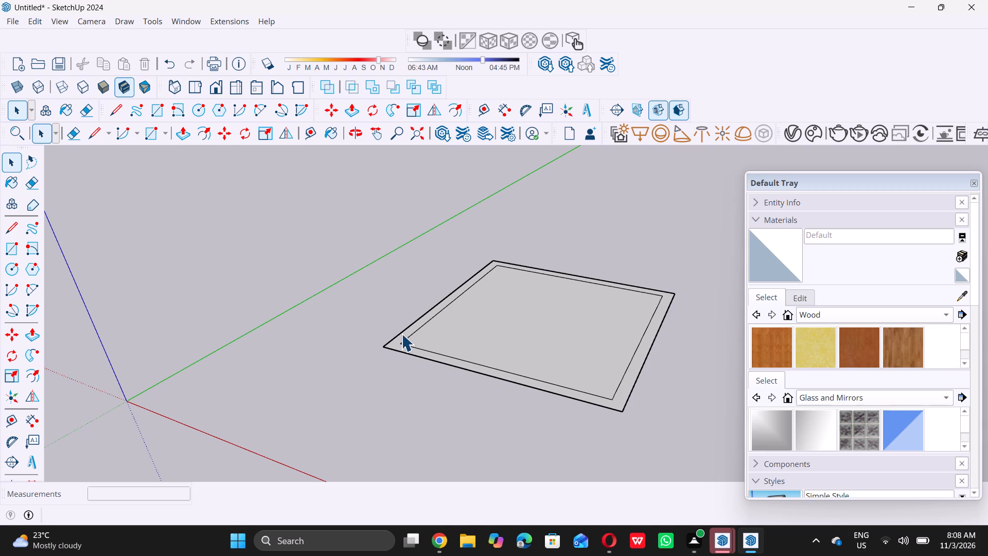
scroll(401, 334, "up", 9)
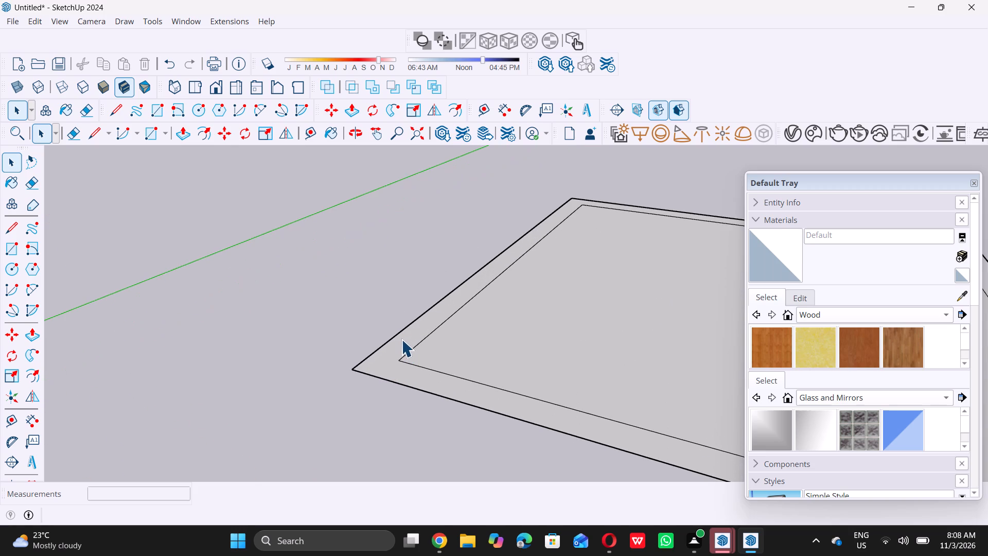
left_click(405, 341)
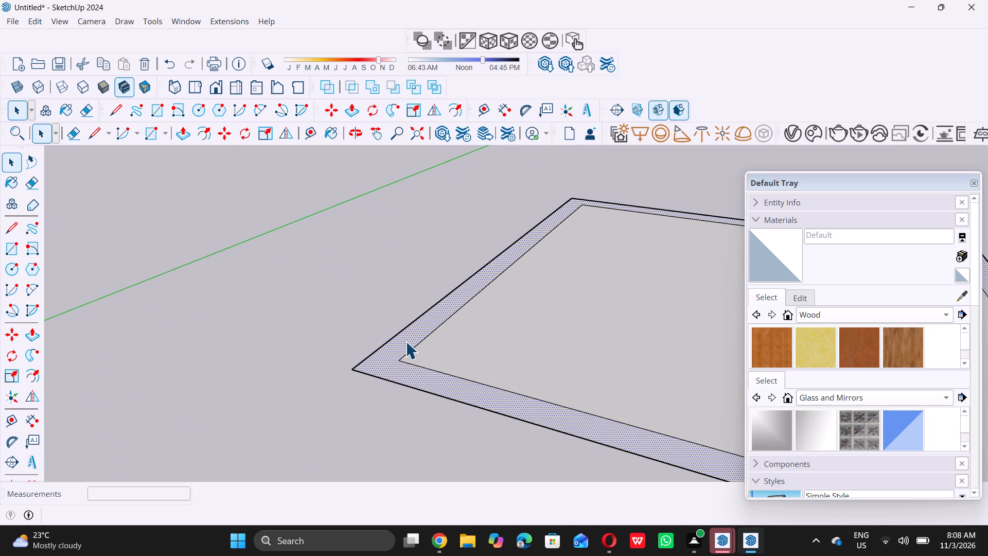
key("p")
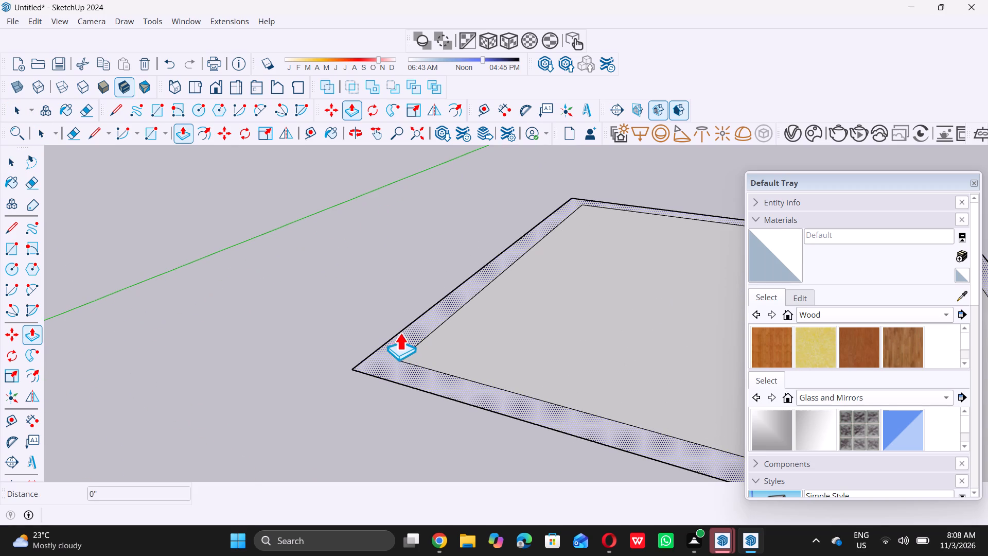
double_click(399, 332)
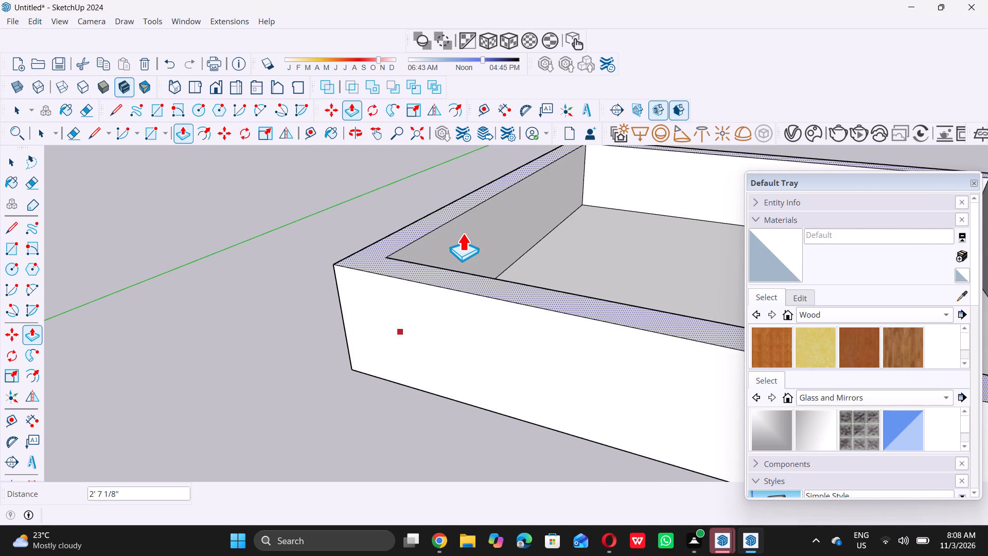
type("10")
key("apostrophe")
key("Return")
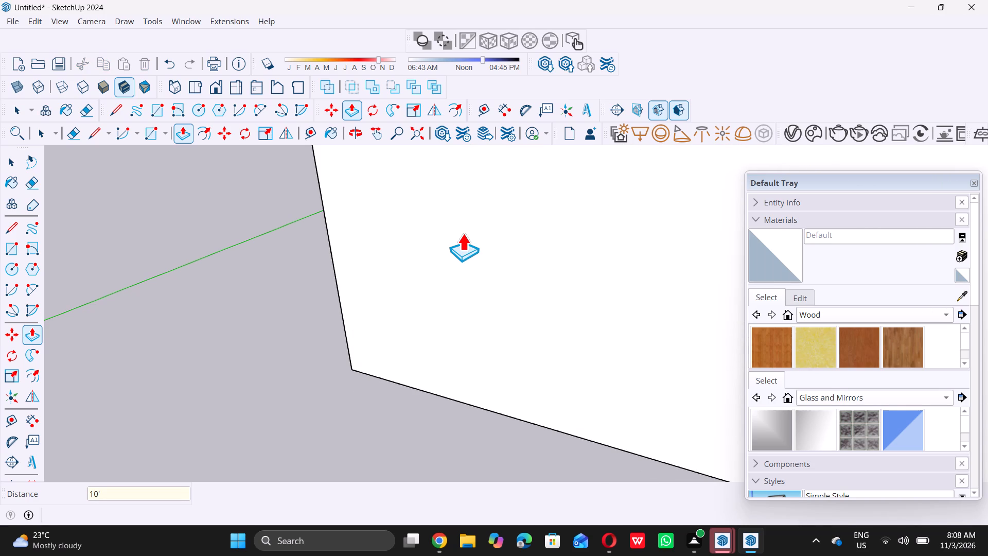
key("space")
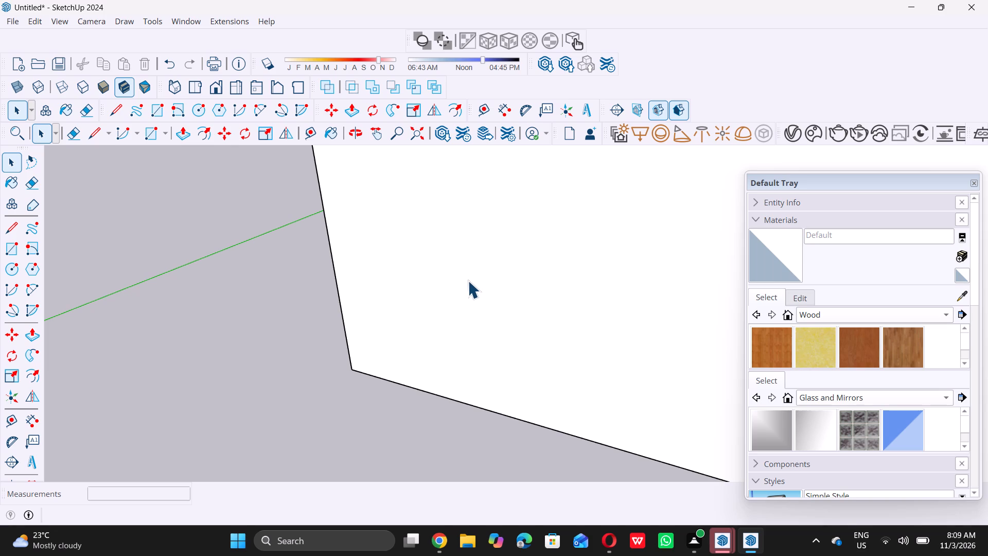
Draw a vertical 15' by 9" Rotated Rectangle hanging below one outer bottom edge of the room.
scroll(460, 316, "down", 13)
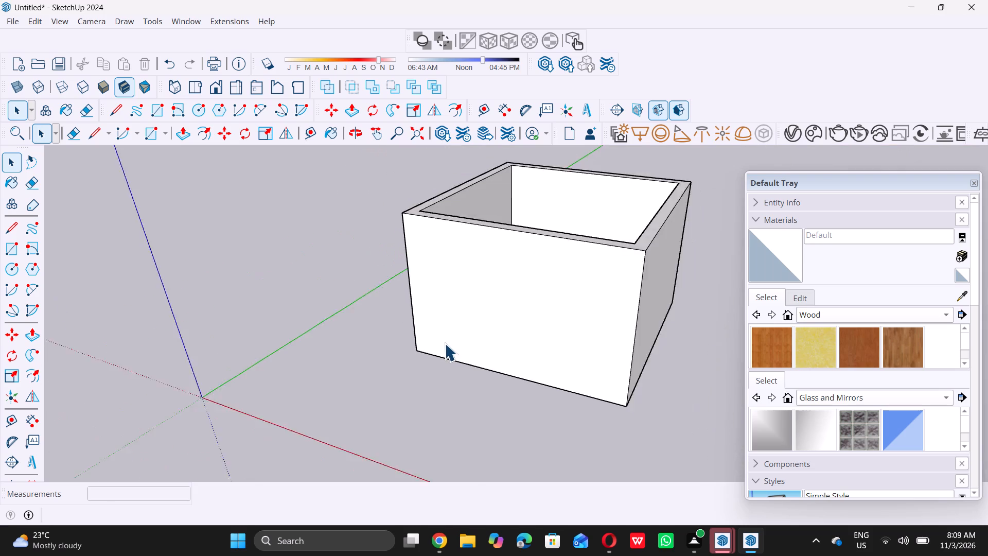
scroll(445, 343, "down", 11)
middle_click_drag(443, 377, 535, 354)
middle_click(536, 354)
middle_click(543, 355)
middle_click(548, 356)
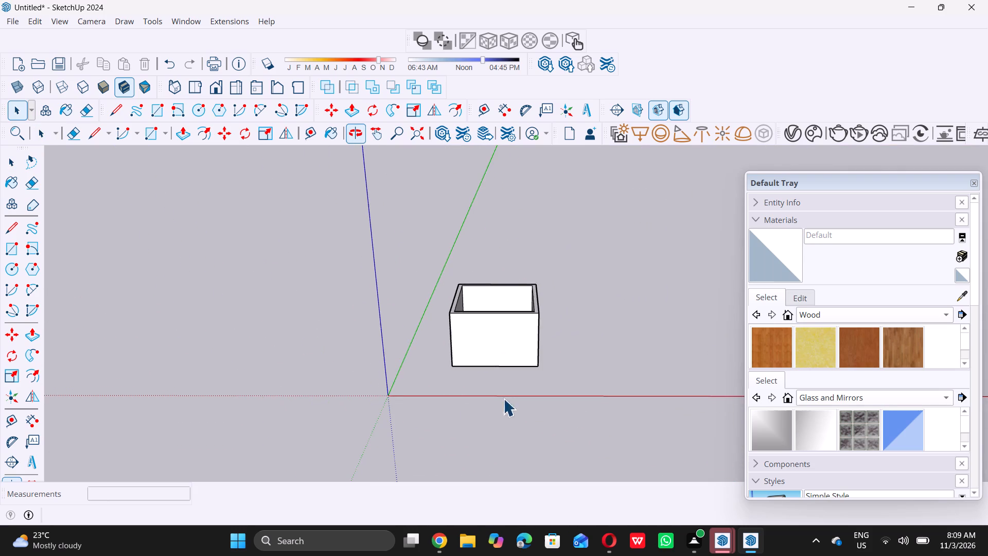
scroll(397, 358, "up", 1)
middle_click_drag(397, 358, 647, 357)
middle_click_drag(440, 395, 562, 332)
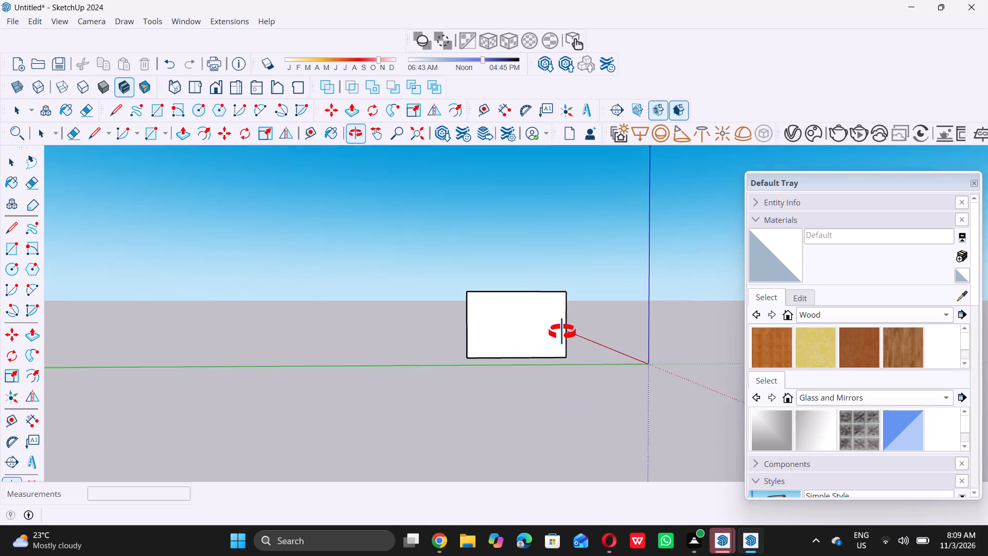
scroll(554, 388, "down", 1)
middle_click_drag(551, 376, 515, 338)
middle_click(514, 336)
middle_click(513, 332)
middle_click_drag(529, 394, 525, 333)
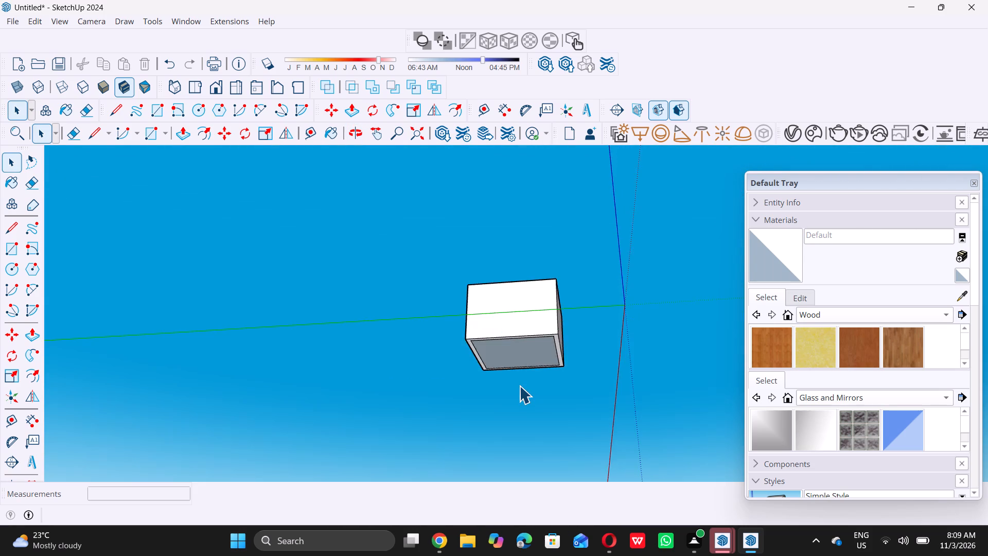
scroll(519, 386, "up", 7)
scroll(465, 366, "up", 5)
scroll(474, 376, "down", 3)
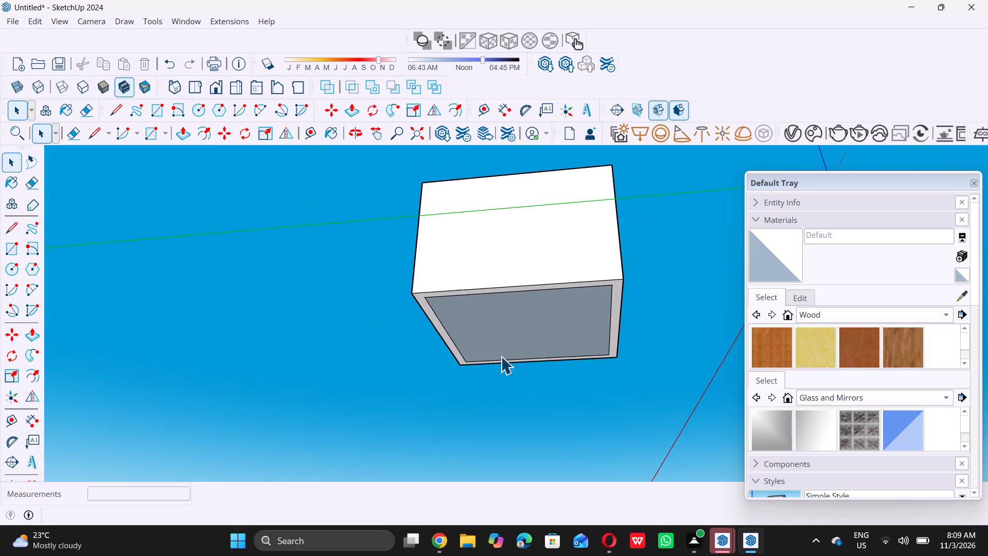
scroll(501, 356, "down", 2)
middle_click_drag(485, 327, 496, 370)
scroll(472, 374, "up", 12)
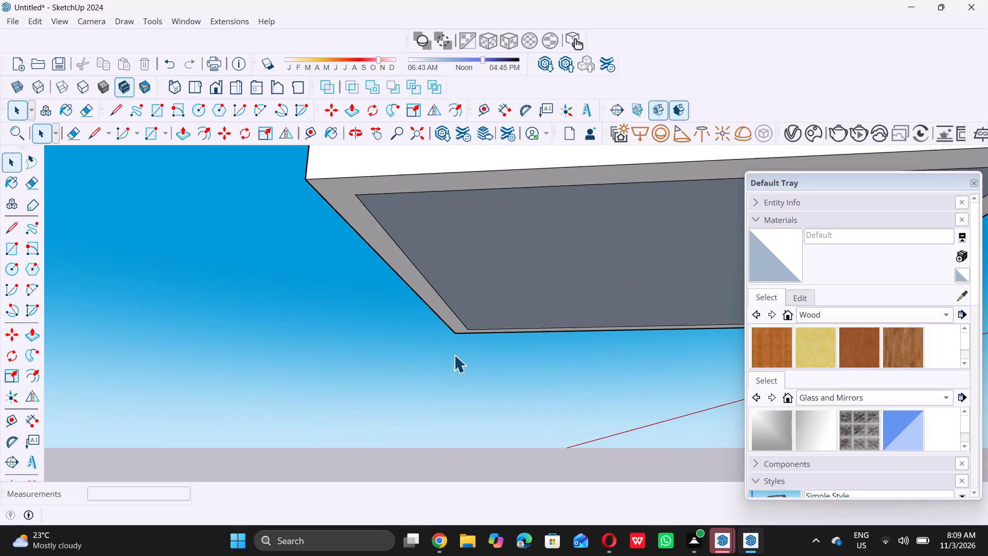
left_click(31, 251)
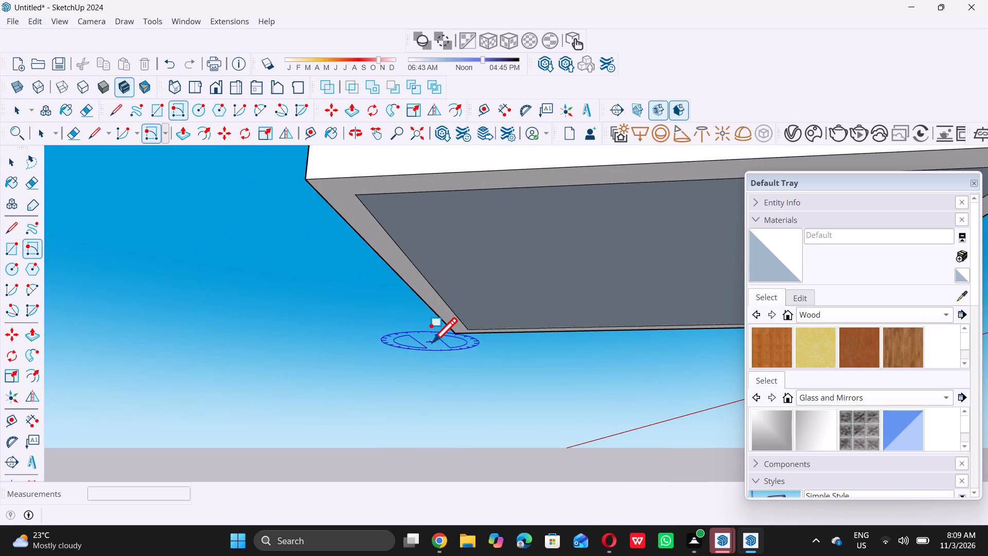
scroll(458, 337, "up", 5)
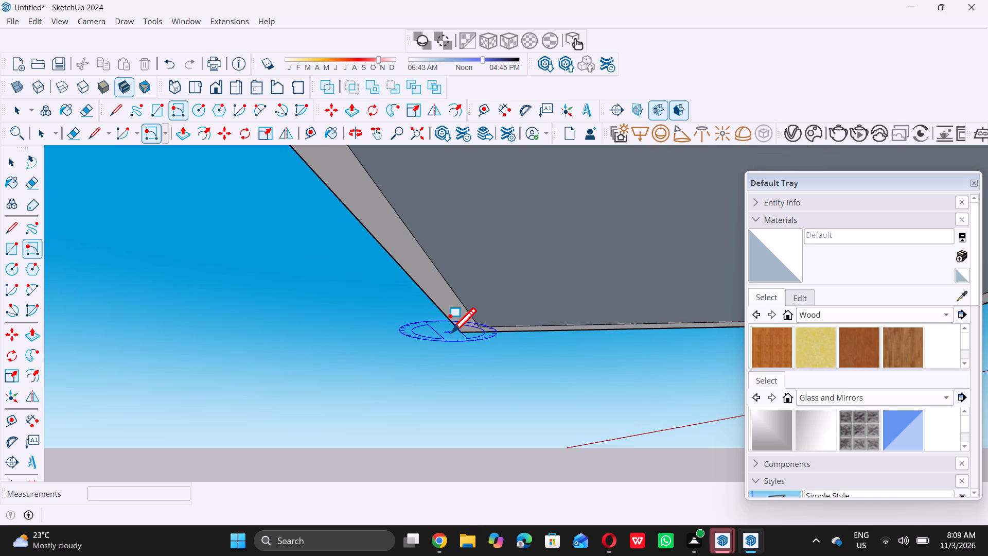
triple_click(458, 334)
left_click(458, 334)
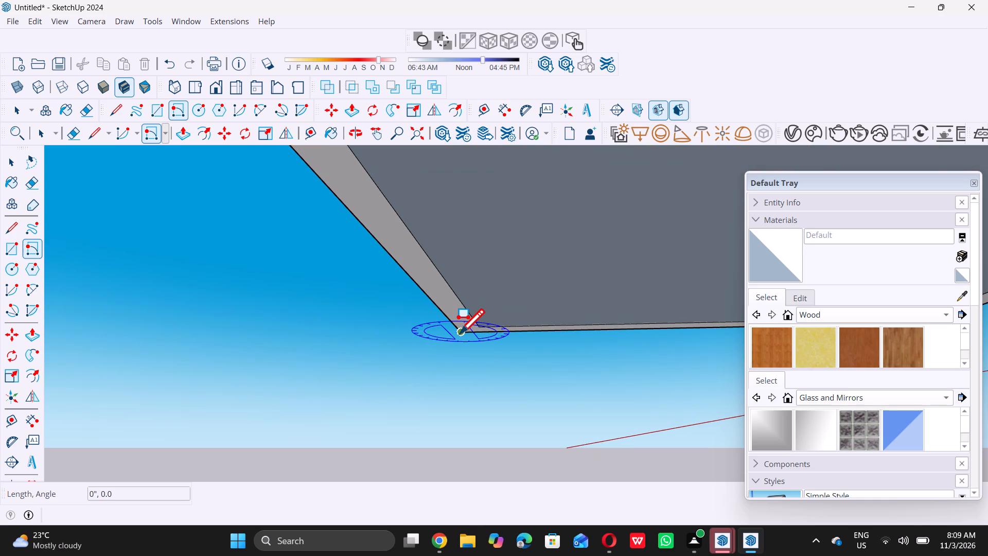
scroll(458, 334, "down", 8)
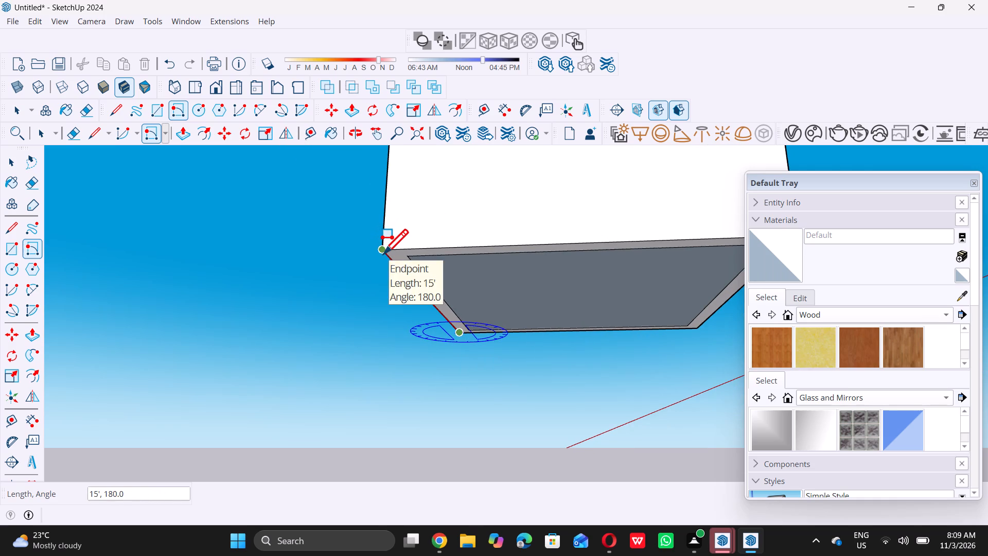
double_click(382, 254)
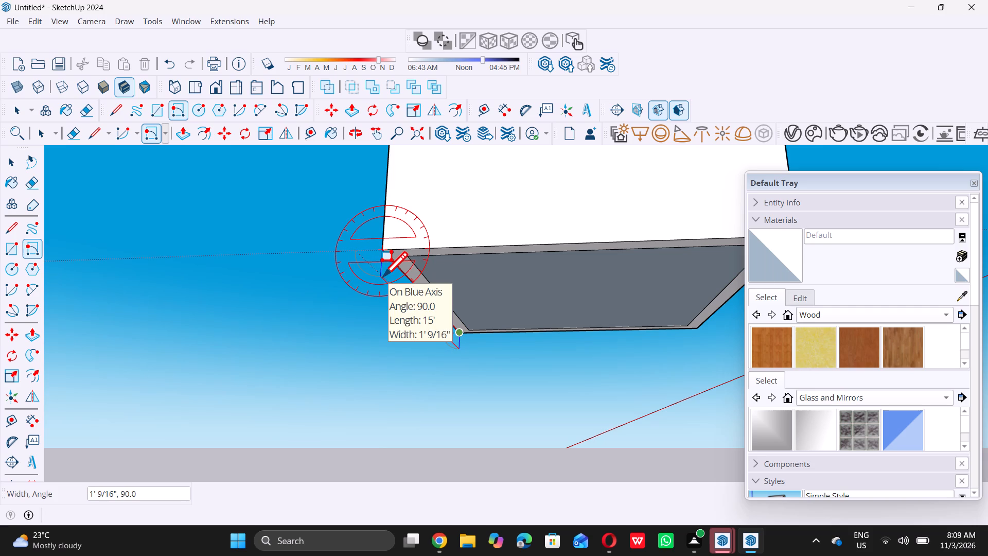
key("9")
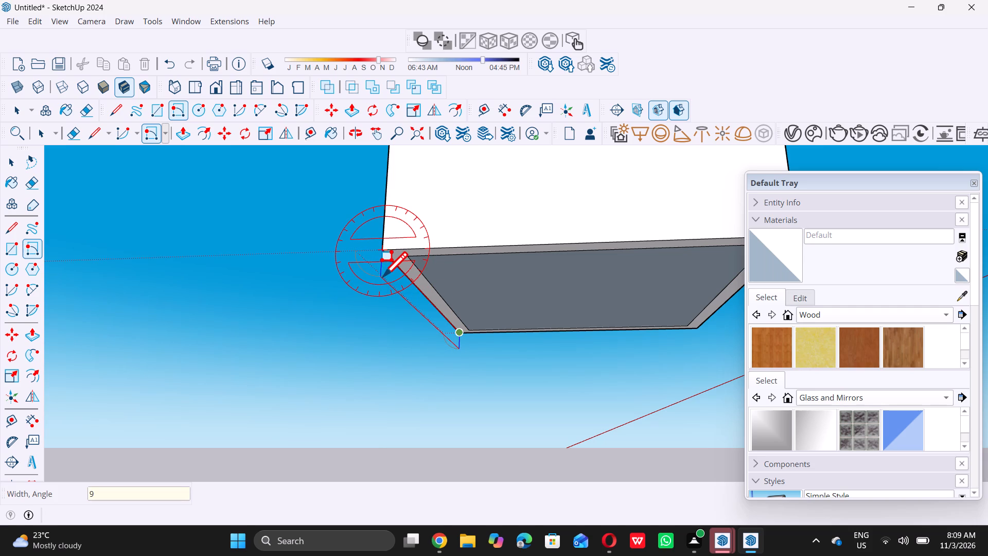
key("shift+quotedbl")
key("Return")
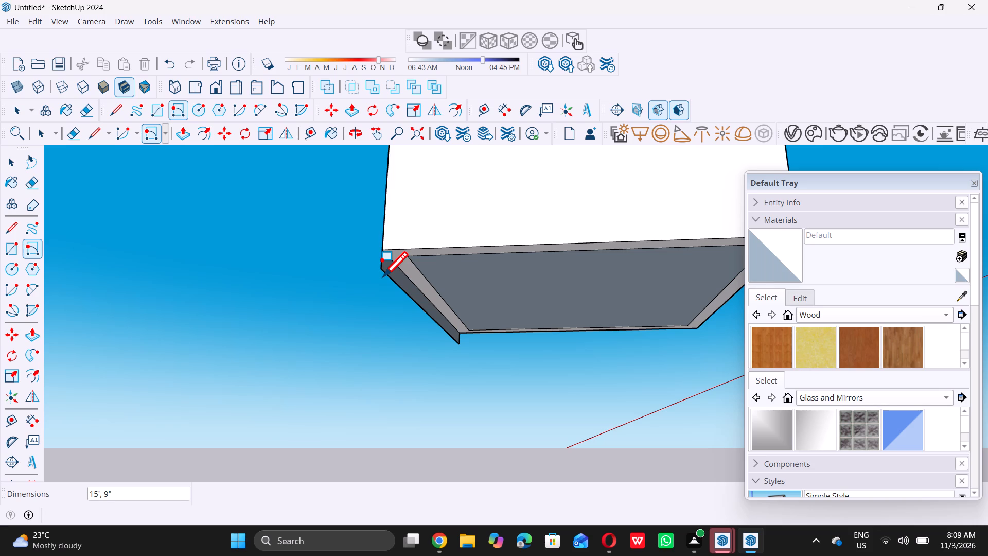
Push/Pull the 15' by 9" vertical face beneath the room to the opposite outer edge, forming a base under the walls.
scroll(349, 301, "down", 4)
middle_click_drag(332, 291, 336, 315)
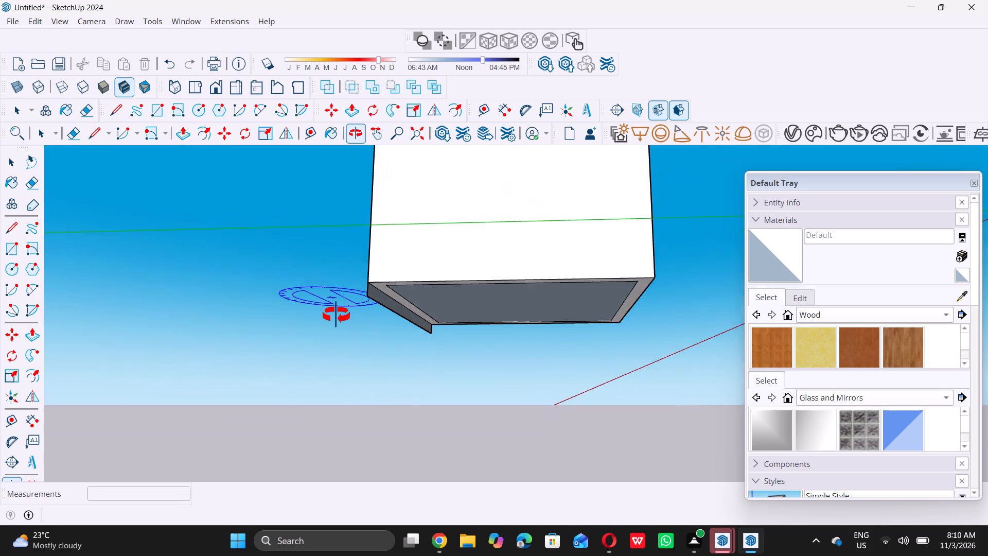
middle_click_drag(336, 315, 330, 336)
scroll(383, 327, "up", 1)
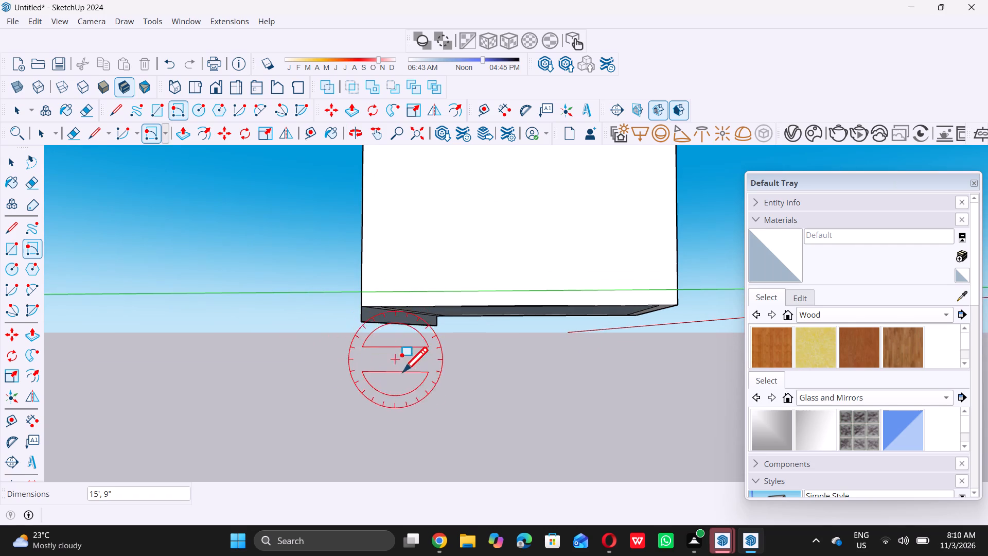
key("space")
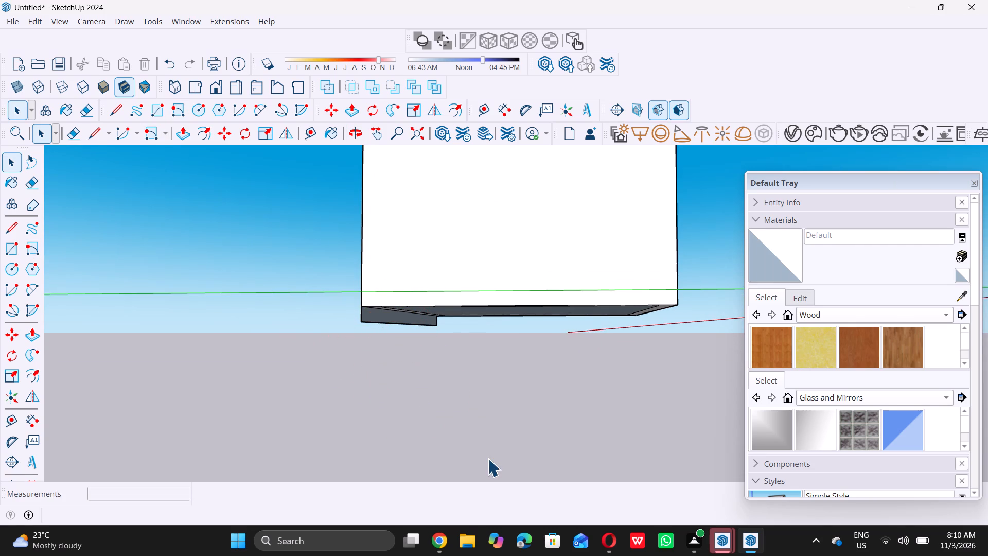
scroll(397, 327, "up", 7)
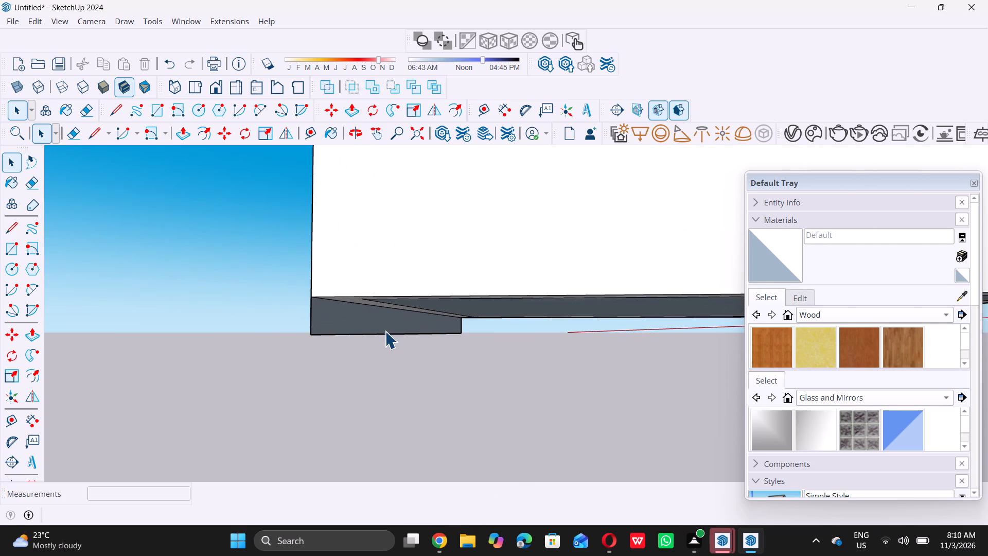
scroll(363, 327, "up", 3)
double_click(361, 323)
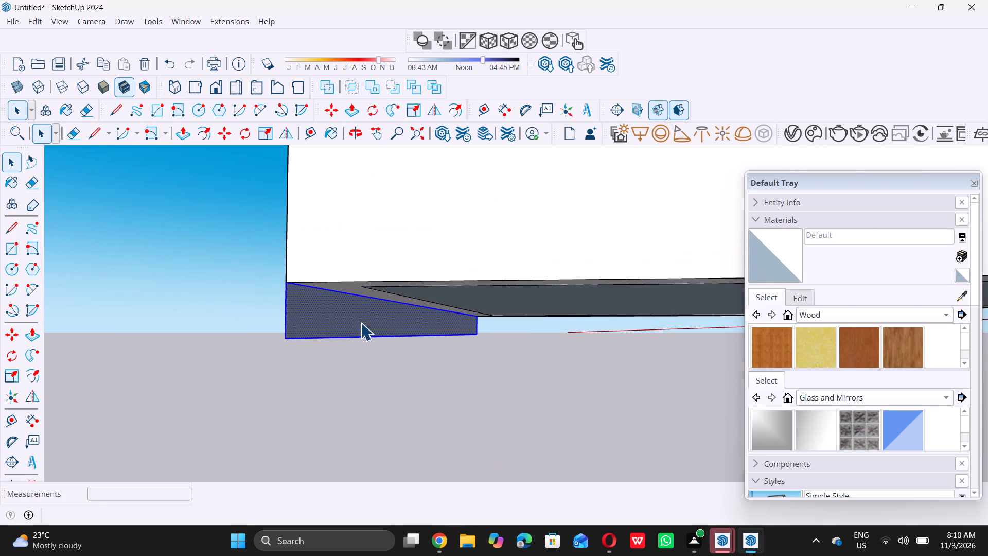
key("p")
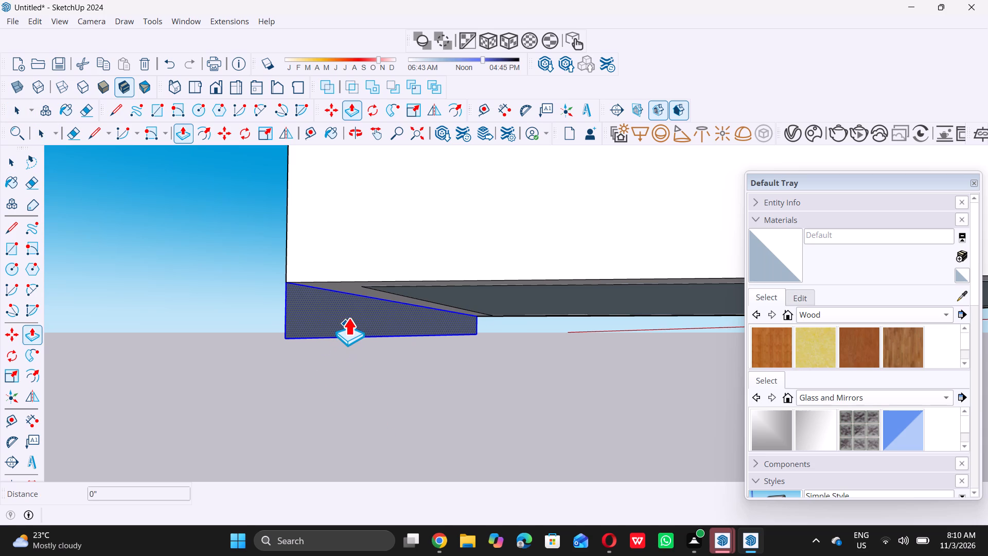
double_click(348, 318)
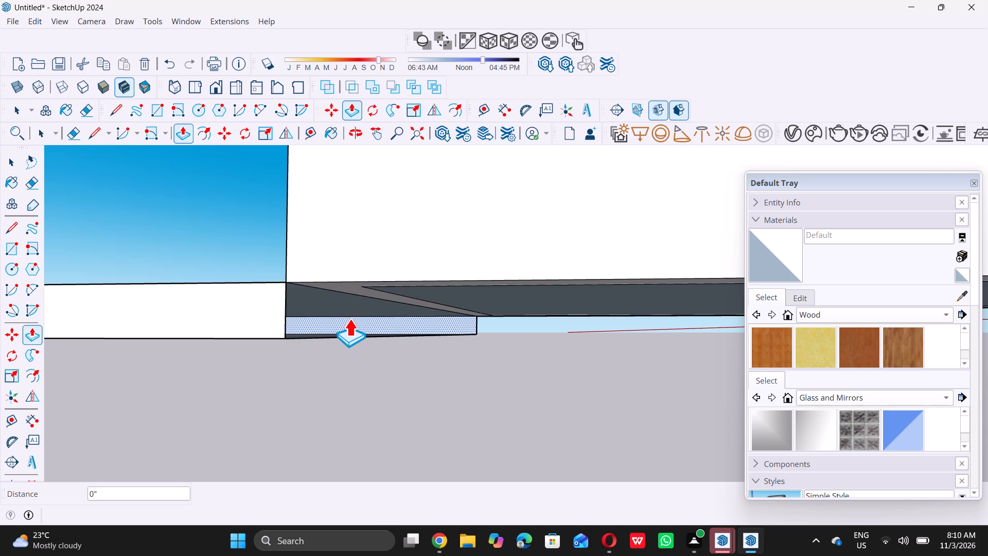
key("ctrl+z")
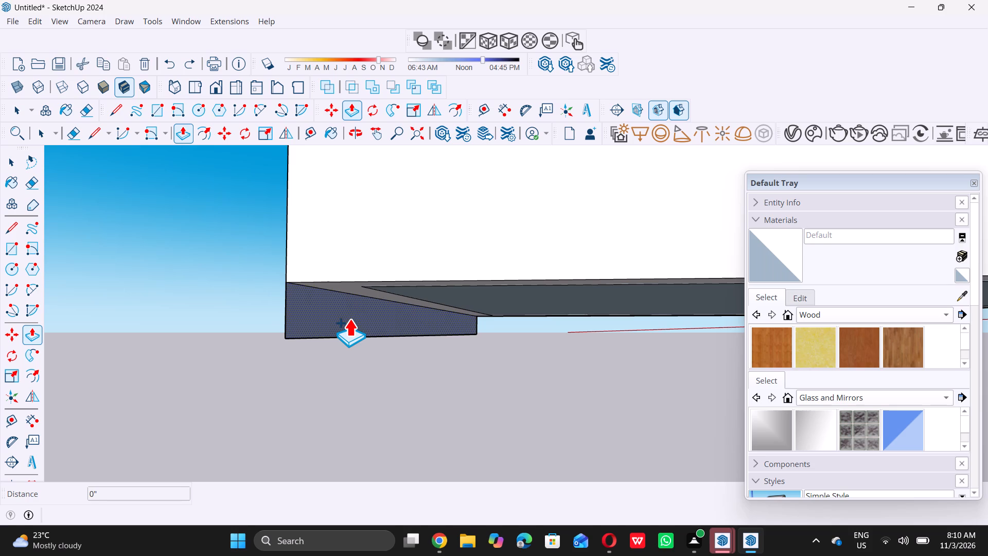
left_click(349, 319)
scroll(389, 329, "down", 4)
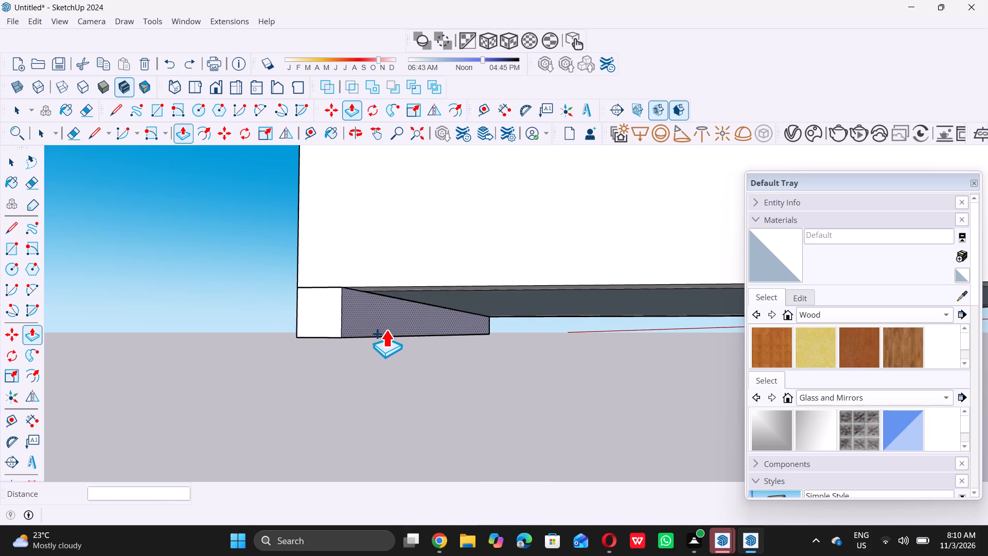
scroll(386, 329, "down", 14)
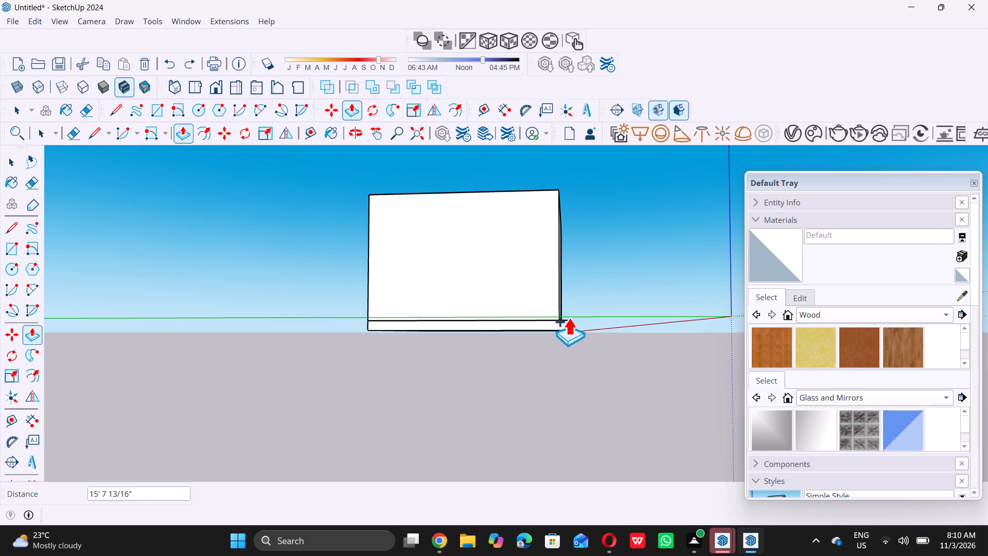
triple_click(559, 302)
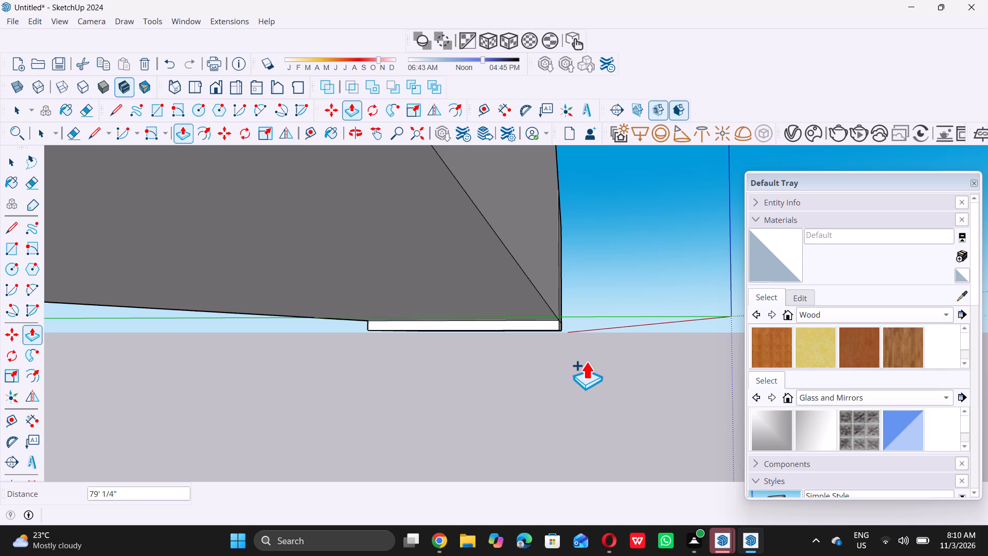
key("ctrl+z")
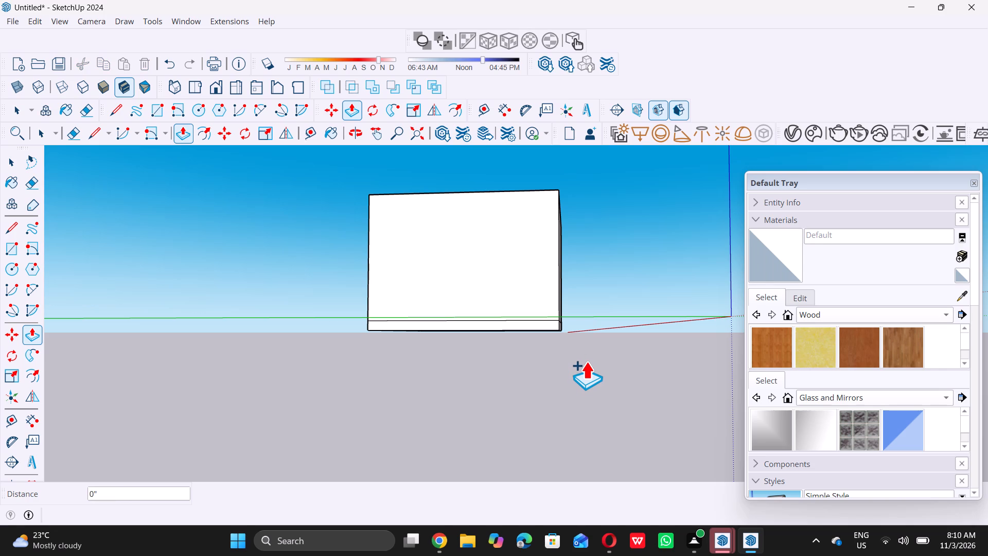
key("space")
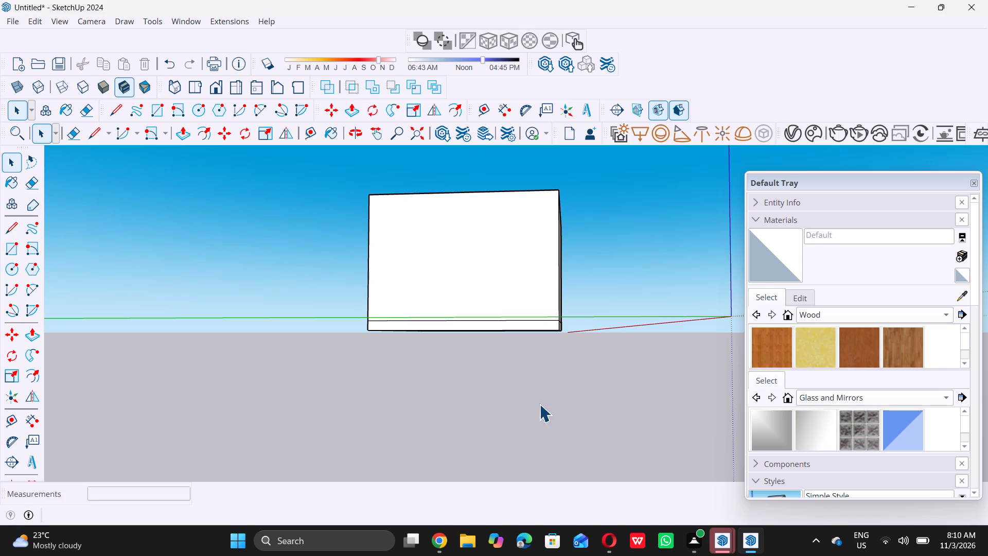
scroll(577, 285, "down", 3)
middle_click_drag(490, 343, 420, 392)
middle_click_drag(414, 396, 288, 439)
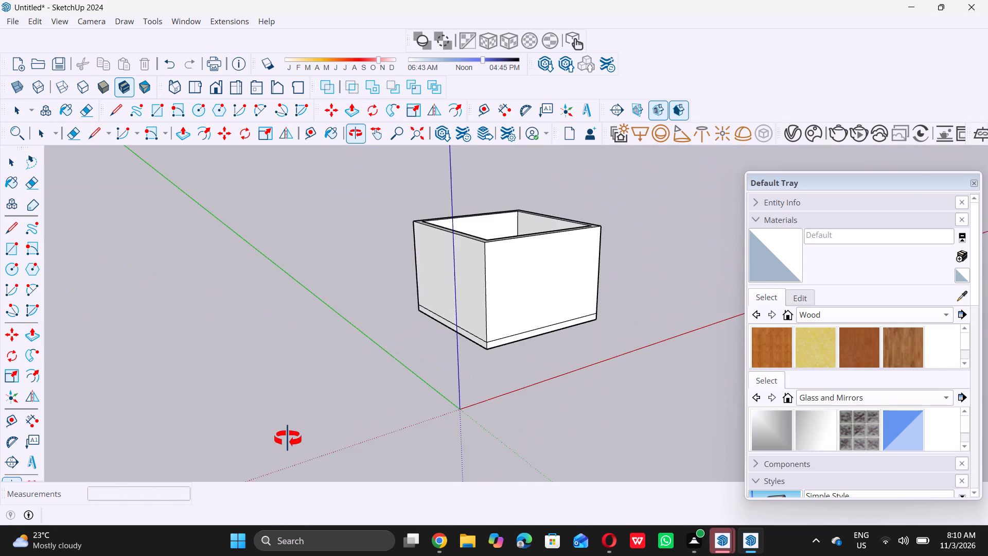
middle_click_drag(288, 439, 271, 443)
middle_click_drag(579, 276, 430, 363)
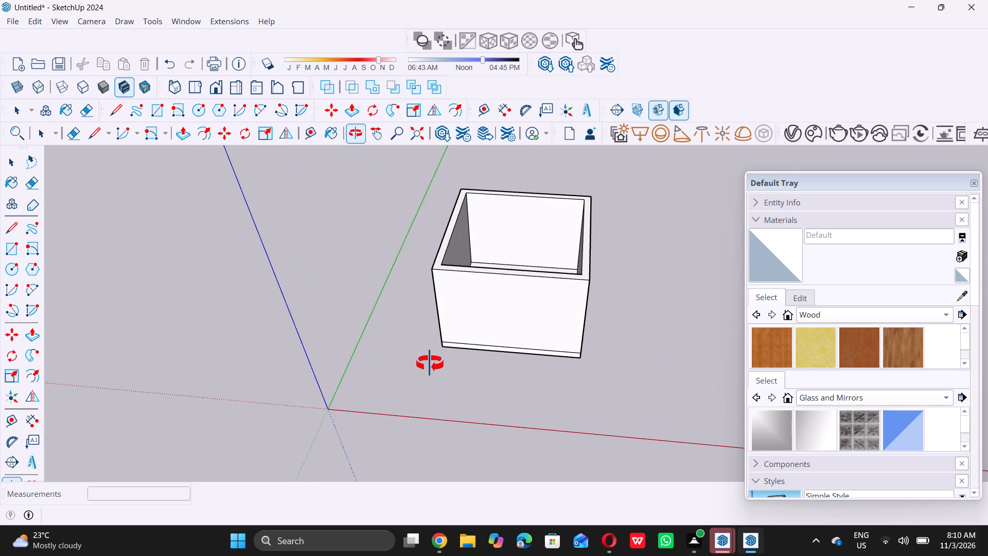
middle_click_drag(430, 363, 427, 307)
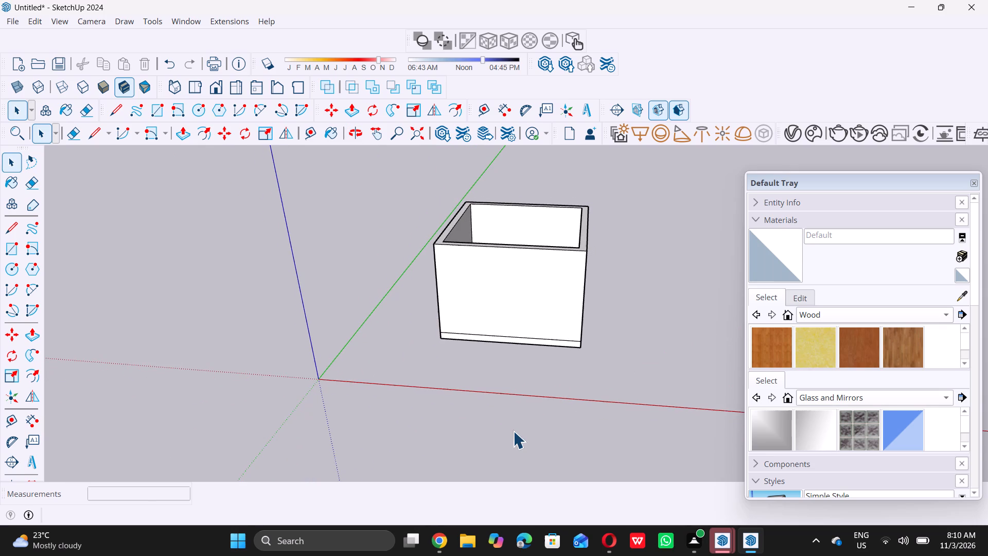
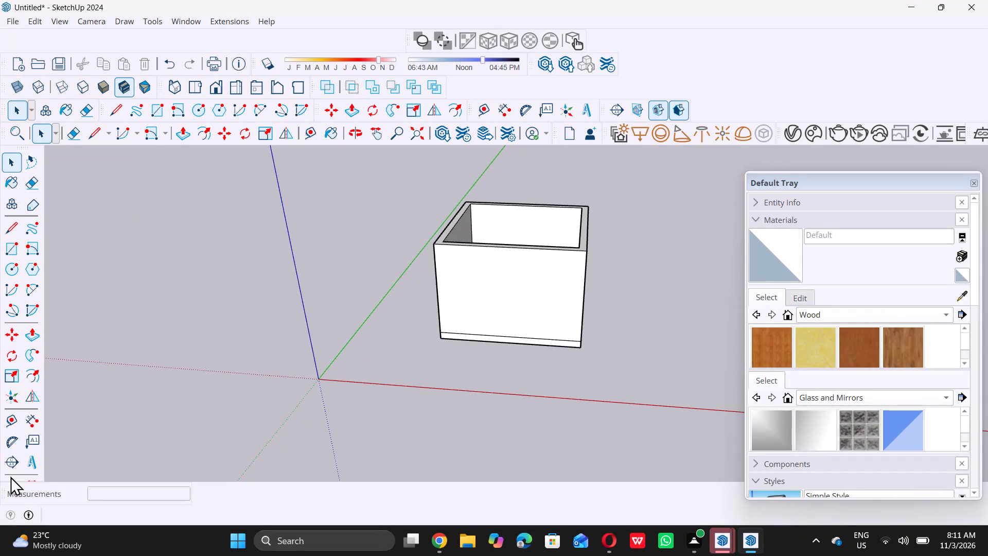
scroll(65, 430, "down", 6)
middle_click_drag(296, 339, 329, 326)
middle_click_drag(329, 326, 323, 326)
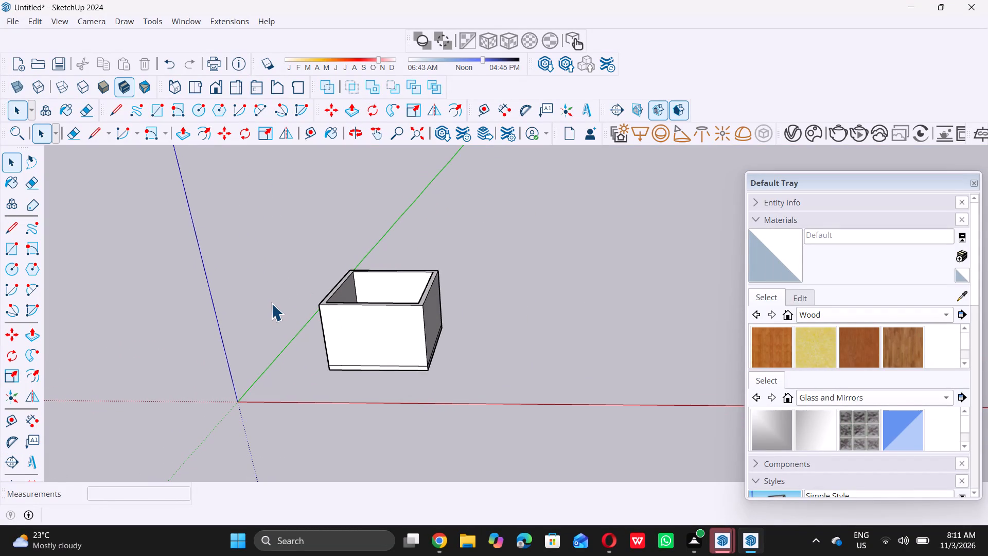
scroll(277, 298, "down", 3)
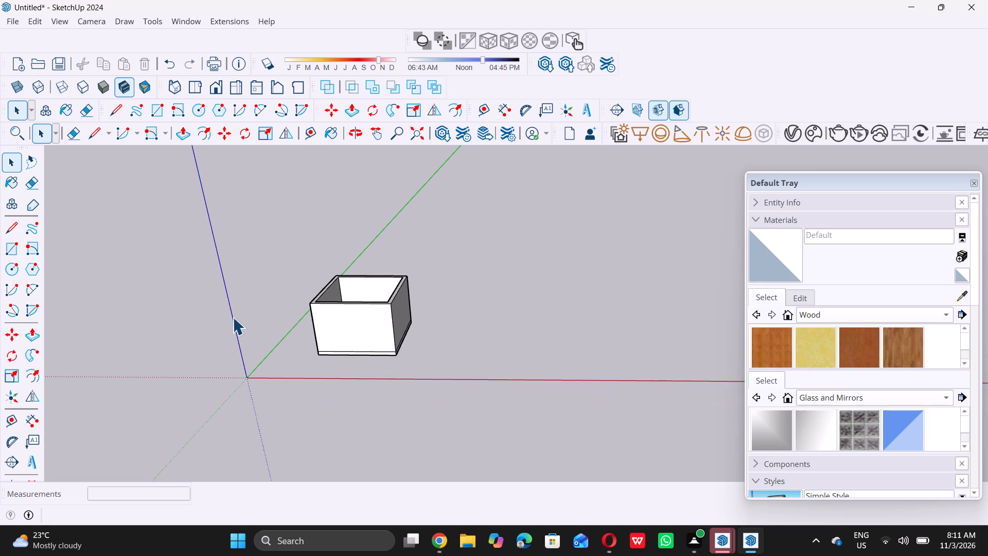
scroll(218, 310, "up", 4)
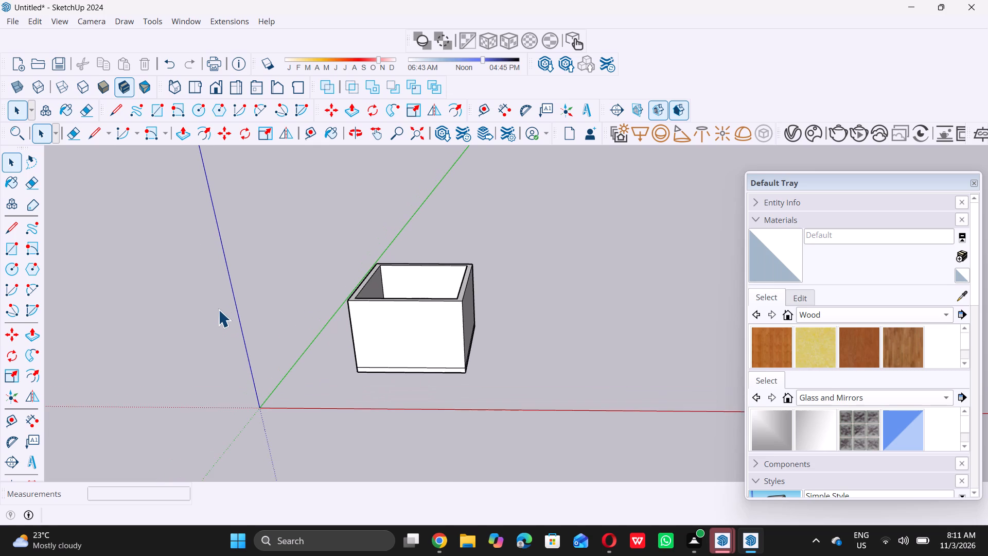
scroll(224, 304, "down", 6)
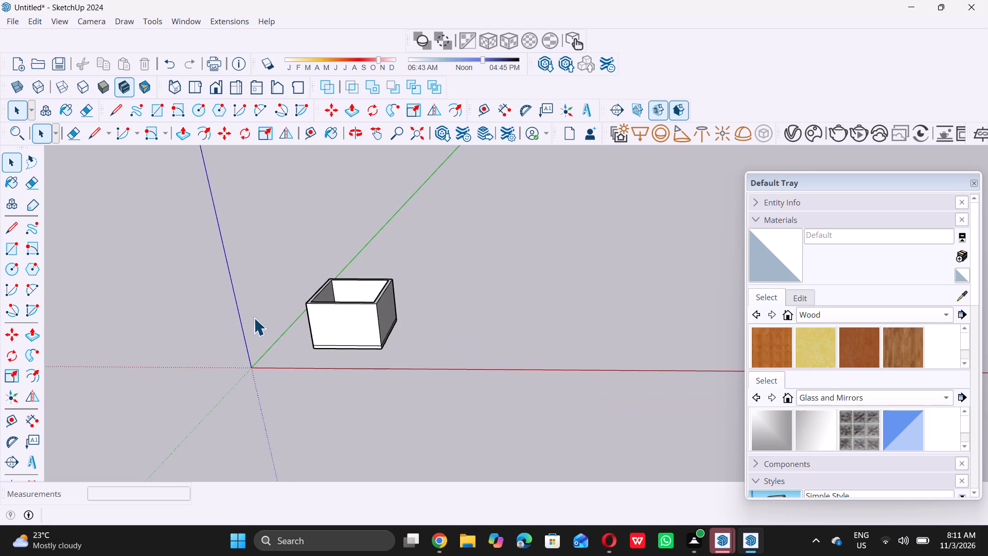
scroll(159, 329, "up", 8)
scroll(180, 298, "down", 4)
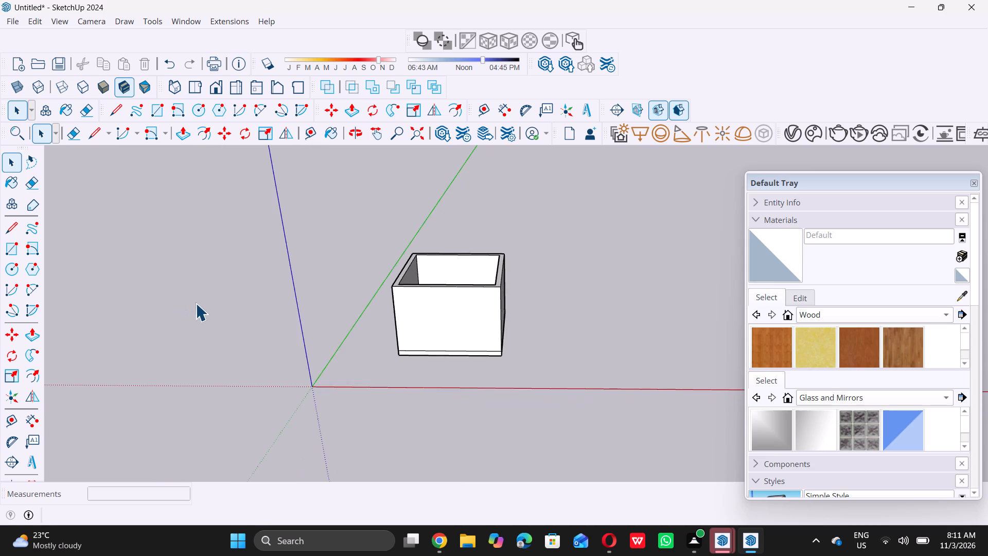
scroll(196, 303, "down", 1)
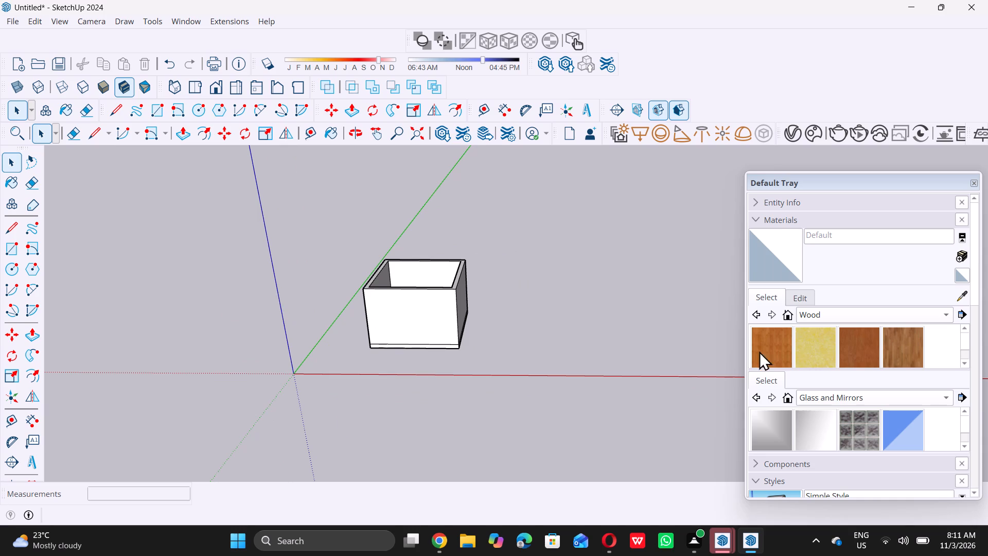
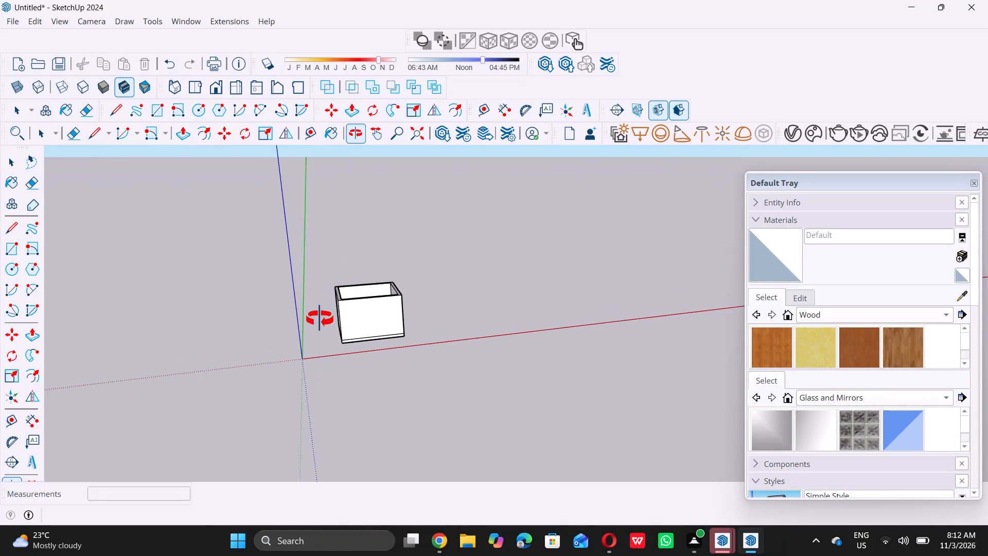
Examine the open-topped room's walls and base from different sides and distances.
scroll(276, 279, "up", 7)
scroll(289, 264, "down", 7)
scroll(331, 285, "up", 1)
scroll(352, 283, "down", 7)
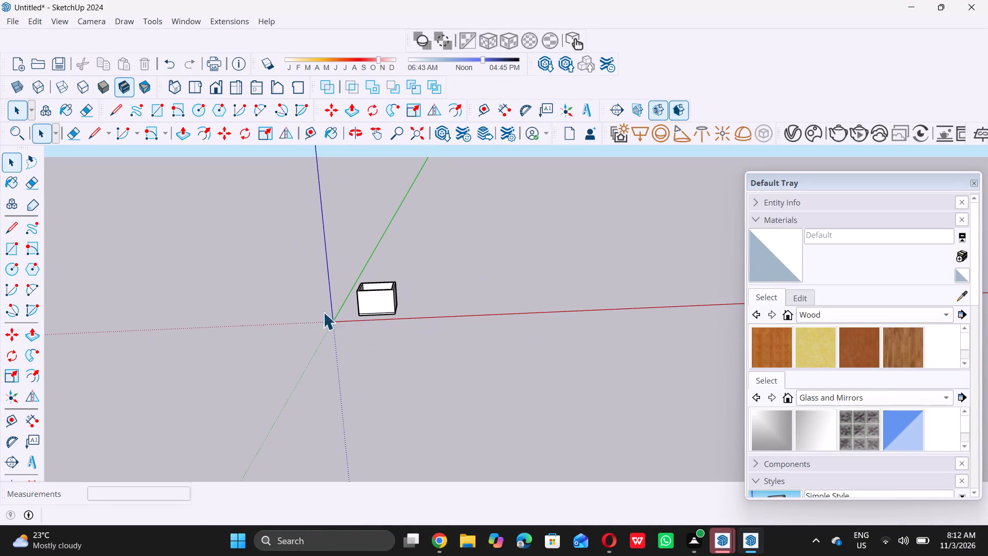
middle_click_drag(294, 313, 442, 302)
middle_click_drag(456, 300, 538, 299)
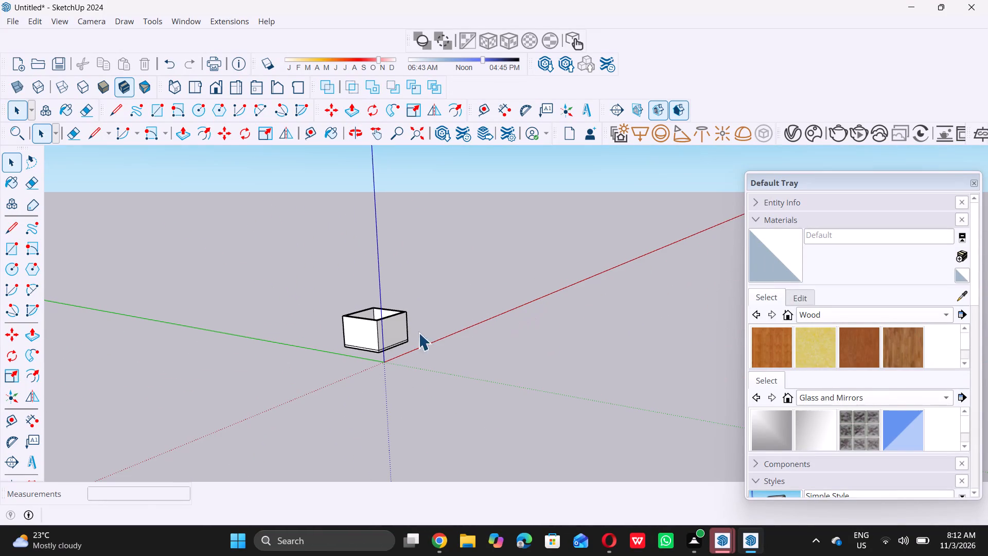
scroll(368, 345, "up", 8)
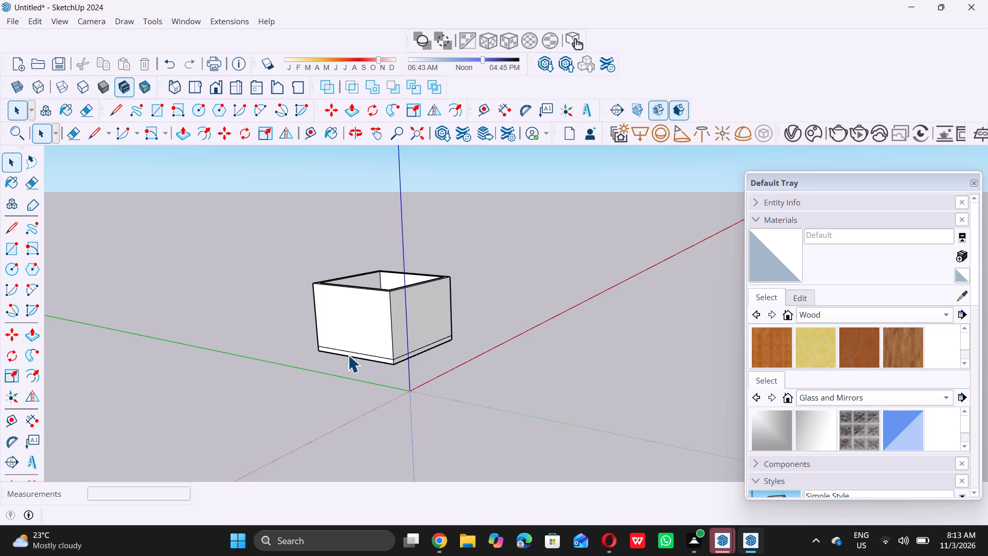
scroll(452, 508, "down", 3)
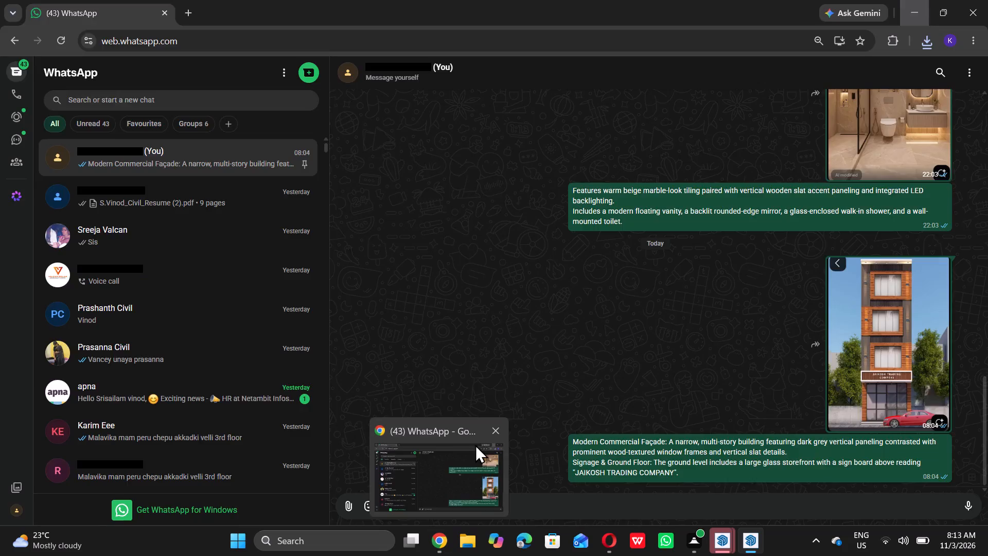
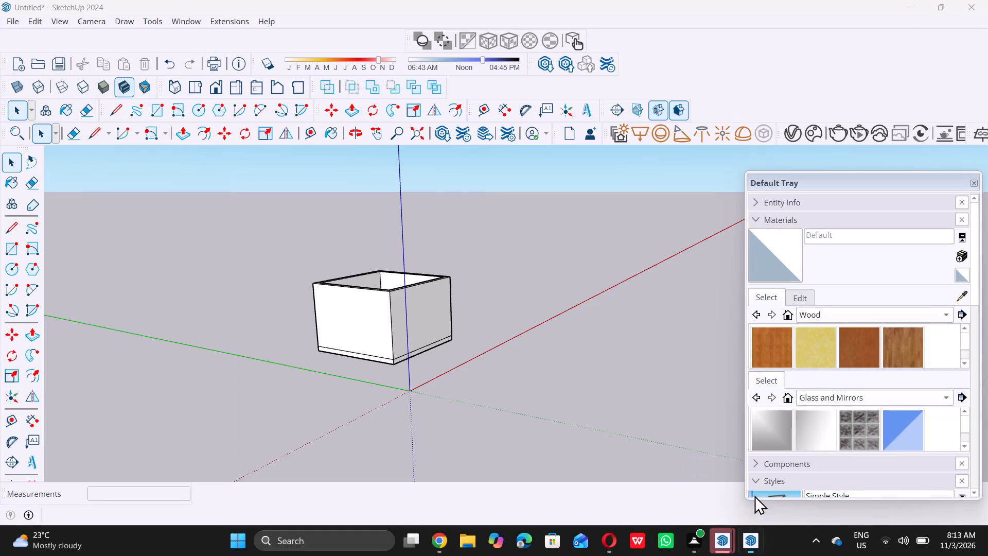
Examine the open-topped room from ground level and above, finishing in the standard isometric view.
scroll(414, 364, "down", 7)
middle_click_drag(465, 306, 334, 328)
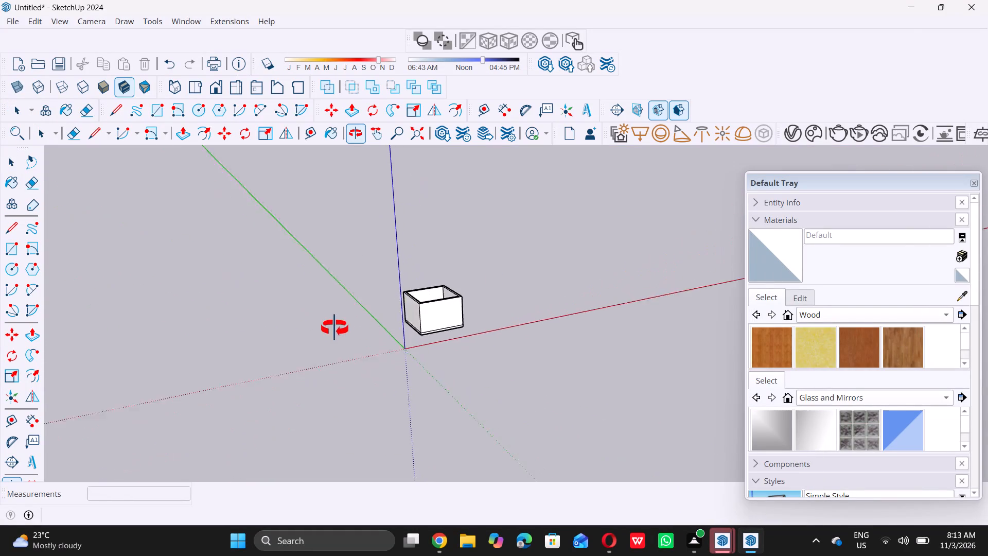
middle_click_drag(334, 328, 272, 325)
middle_click(236, 326)
scroll(529, 285, "up", 8)
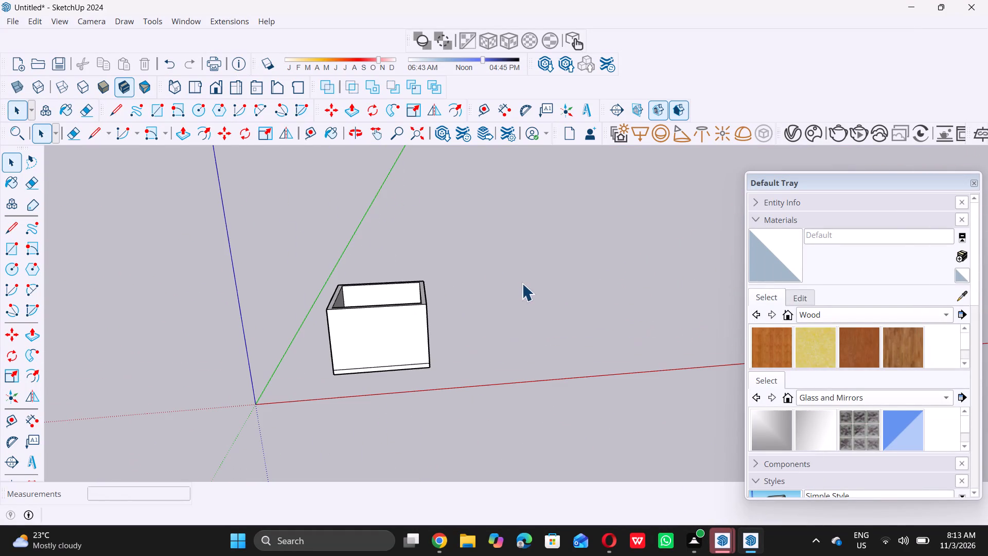
middle_click_drag(387, 338, 383, 293)
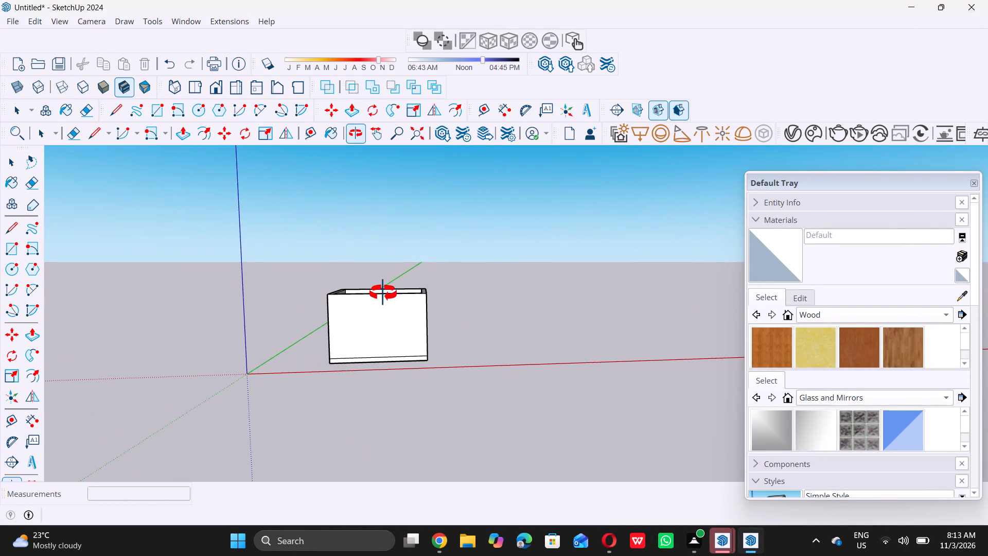
middle_click_drag(383, 293, 368, 415)
middle_click(368, 415)
middle_click(365, 418)
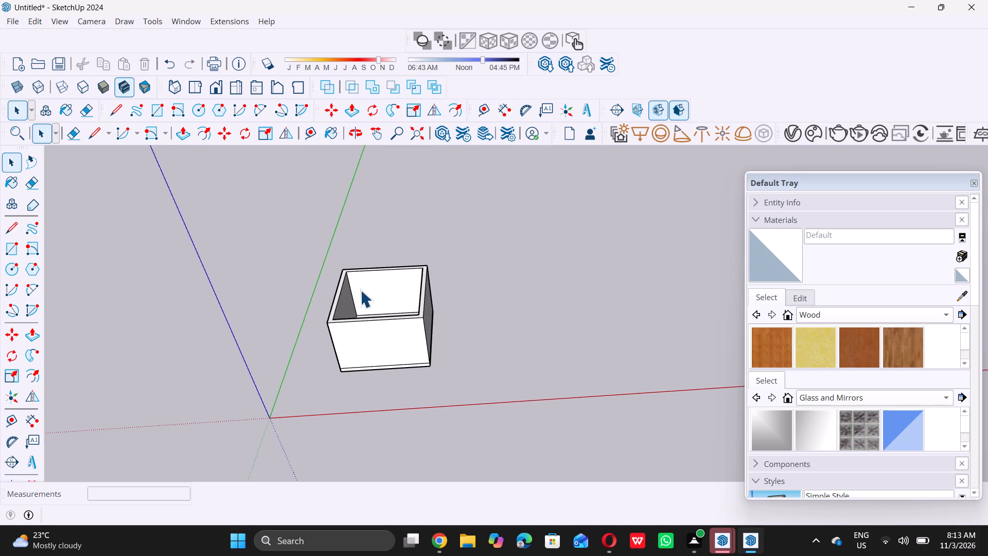
scroll(360, 290, "up", 1)
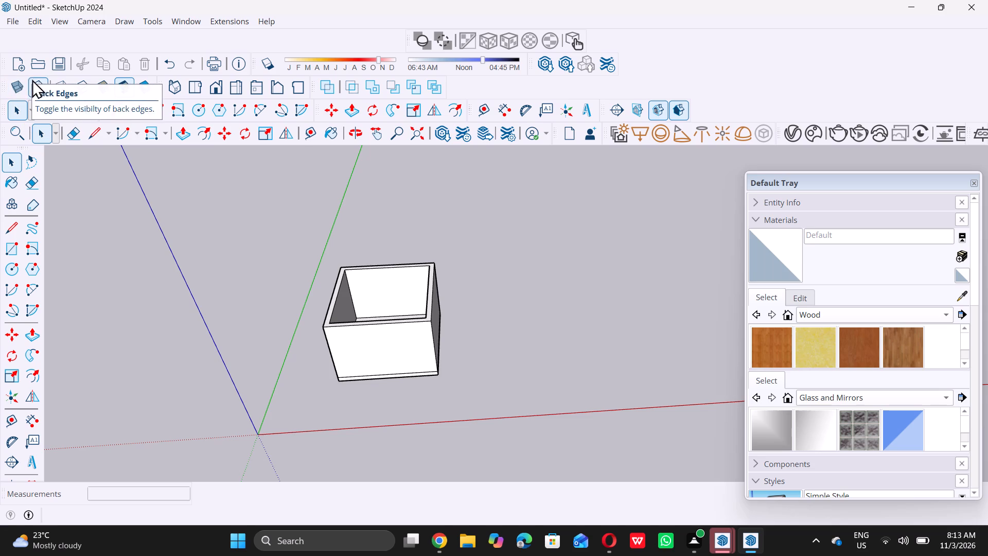
double_click(175, 91)
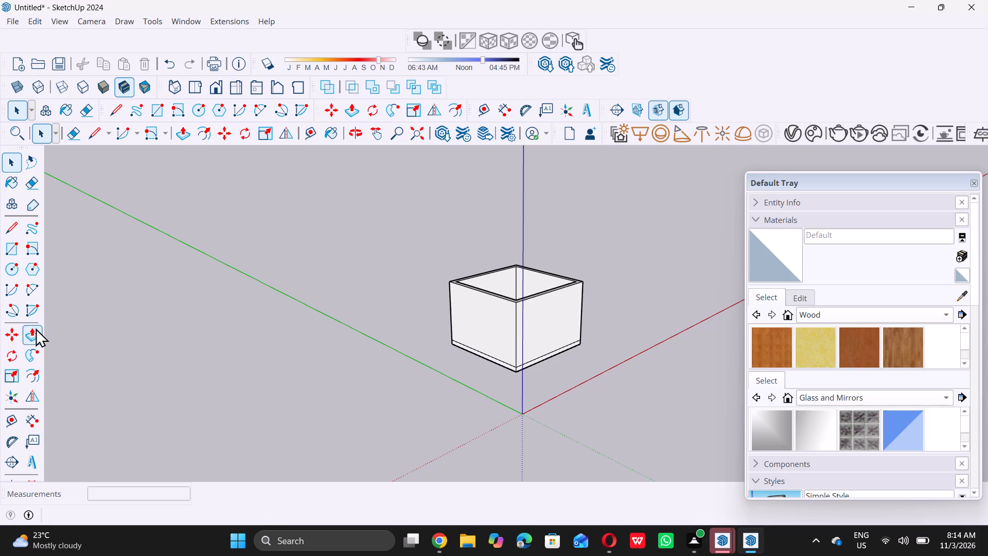
Examine the room's front wall, base and interior from ground level and from above.
scroll(69, 320, "down", 7)
middle_click_drag(384, 340, 137, 279)
middle_click(137, 279)
middle_click_drag(138, 279, 147, 283)
middle_click_drag(151, 284, 164, 293)
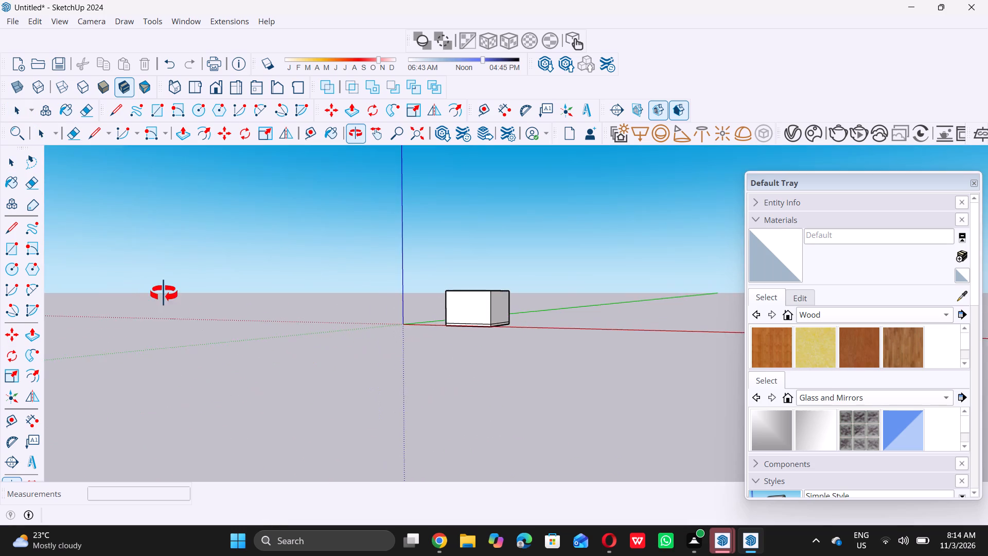
middle_click_drag(164, 293, 182, 308)
scroll(182, 308, "down", 13)
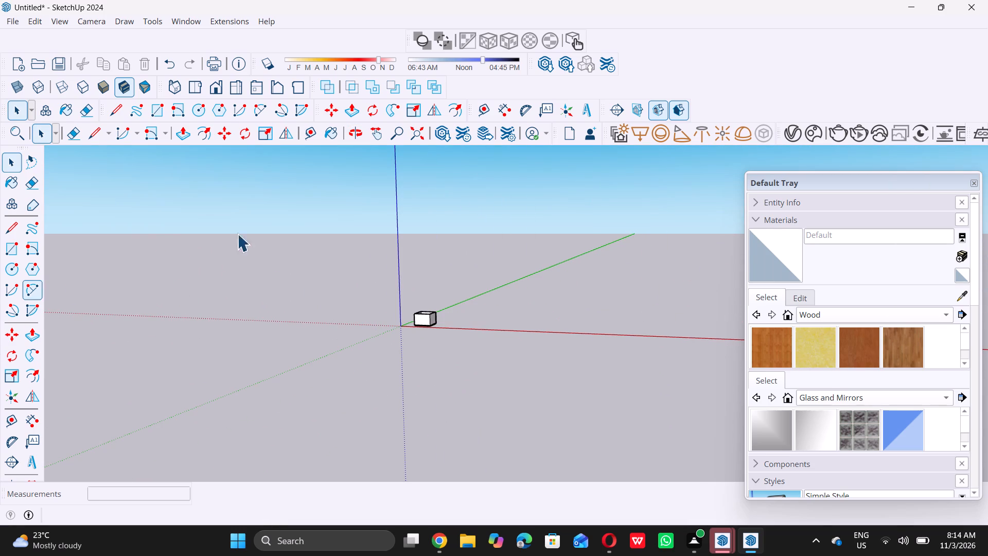
middle_click_drag(442, 319, 486, 386)
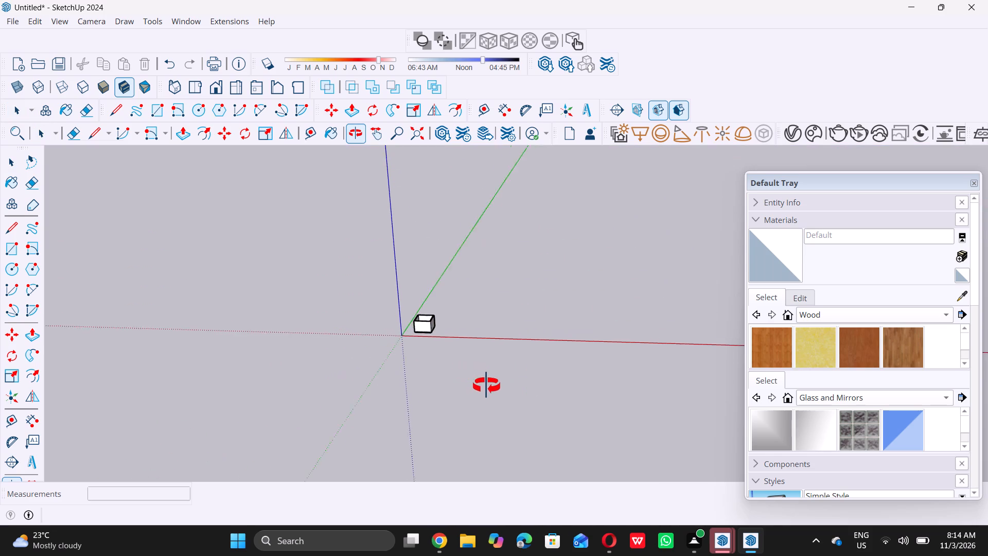
middle_click_drag(486, 386, 479, 403)
scroll(438, 332, "up", 8)
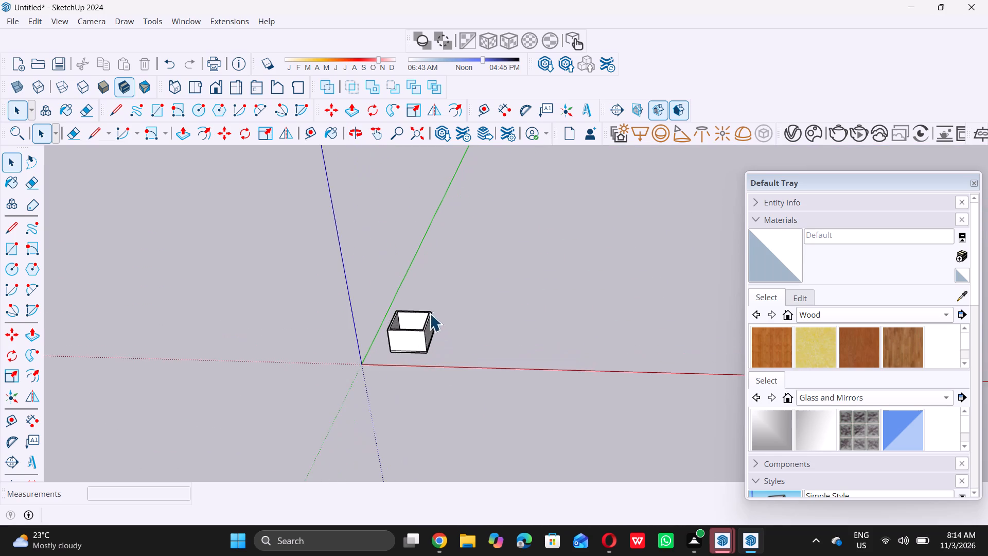
scroll(416, 332, "up", 14)
scroll(393, 354, "down", 5)
middle_click_drag(393, 352, 416, 262)
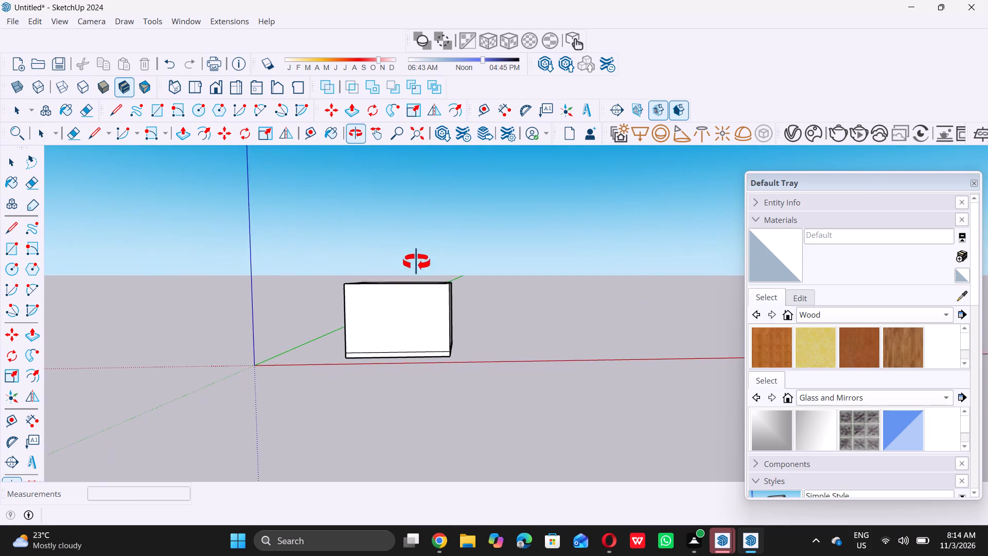
middle_click_drag(416, 262, 409, 268)
scroll(394, 275, "up", 4)
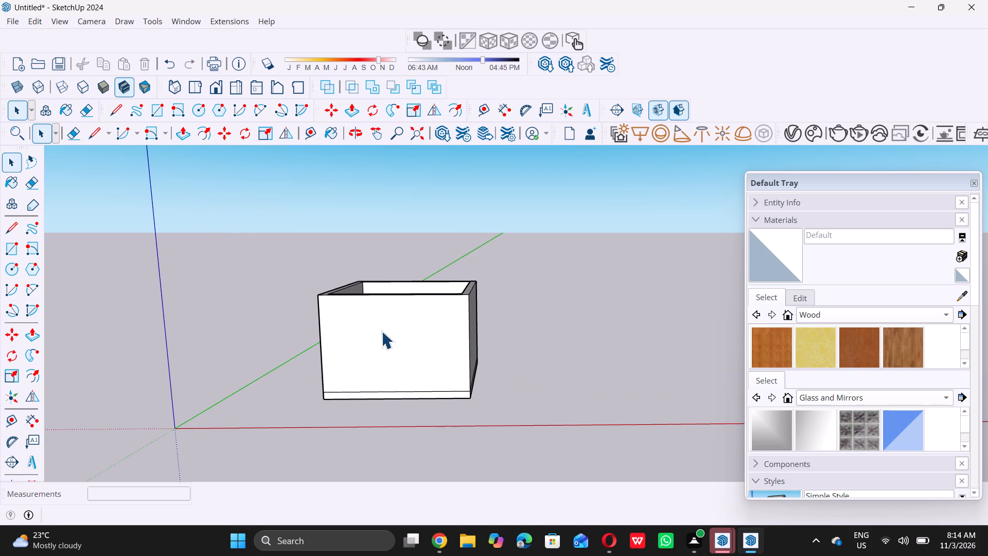
scroll(381, 331, "up", 1)
middle_click_drag(391, 315, 369, 405)
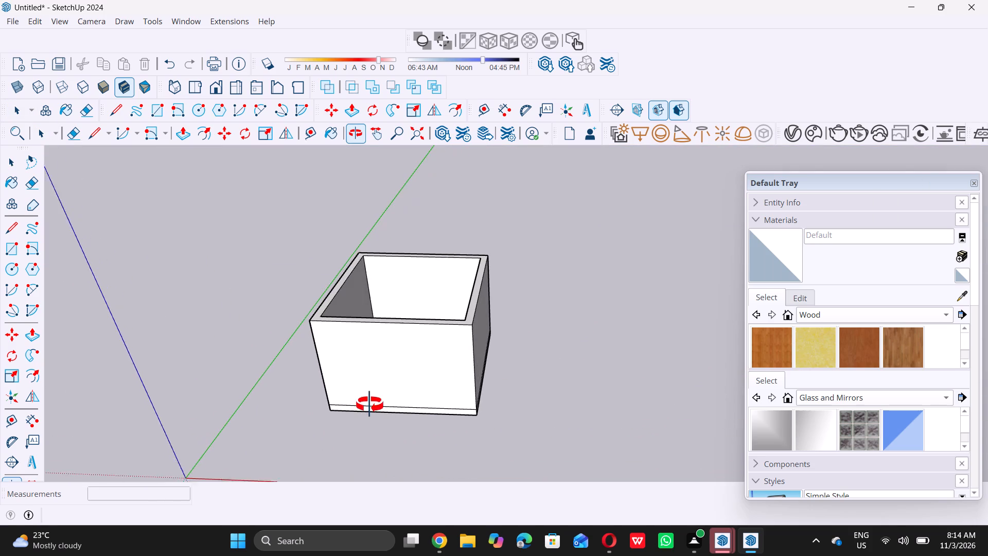
middle_click_drag(369, 405, 369, 406)
scroll(407, 235, "up", 8)
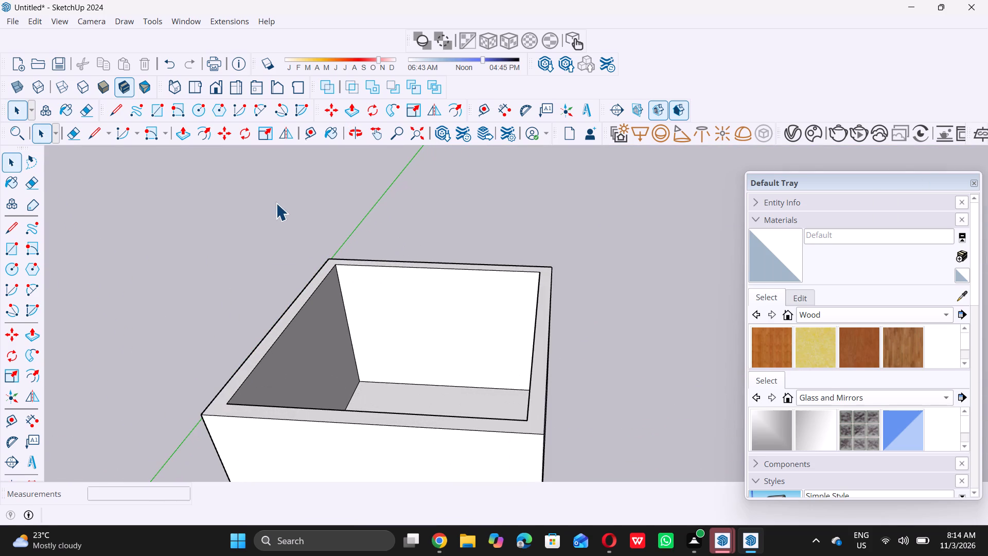
scroll(328, 200, "down", 7)
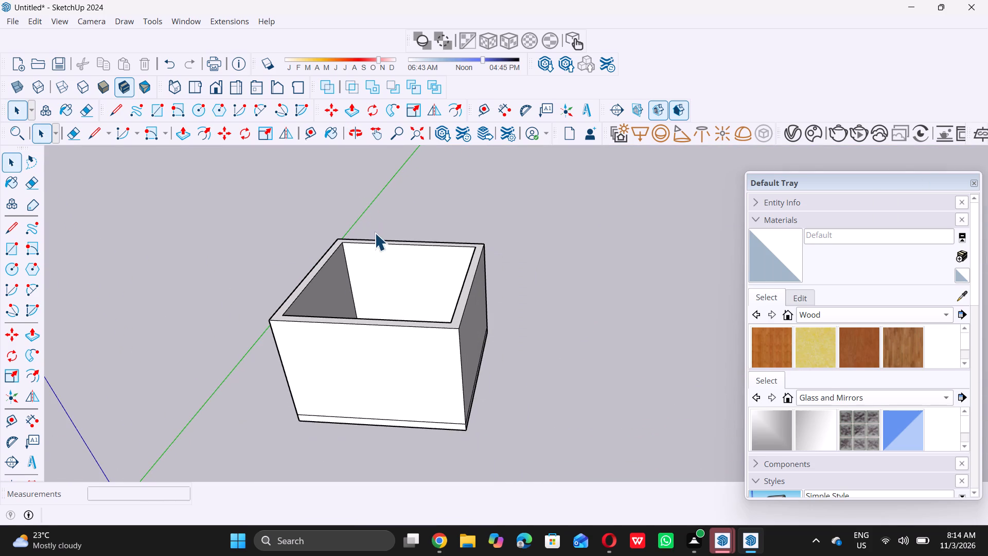
scroll(380, 242, "down", 6)
Add a vertical Tape Measure guide on the front wall, 2' in from its left edge.
middle_click_drag(361, 363, 404, 251)
middle_click_drag(405, 274, 400, 297)
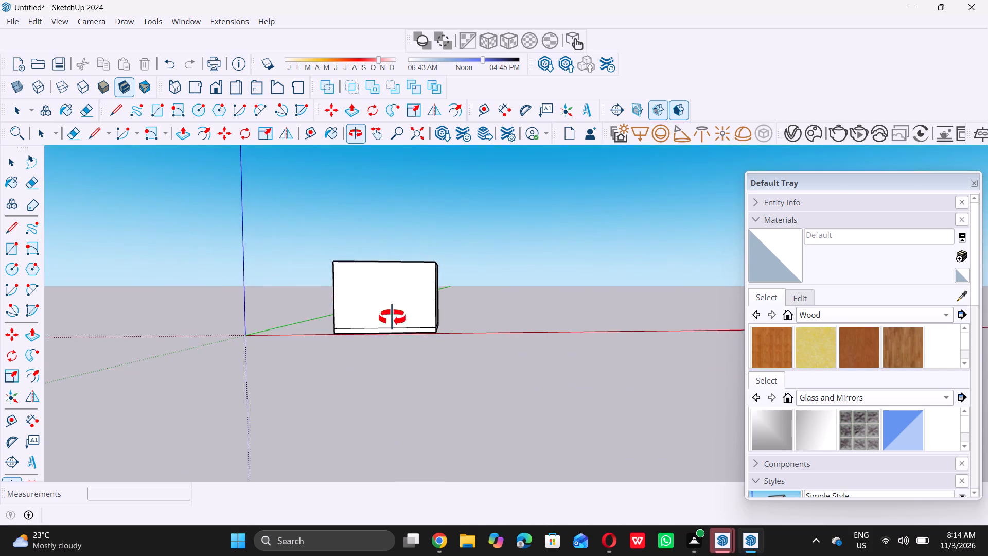
scroll(382, 328, "up", 10)
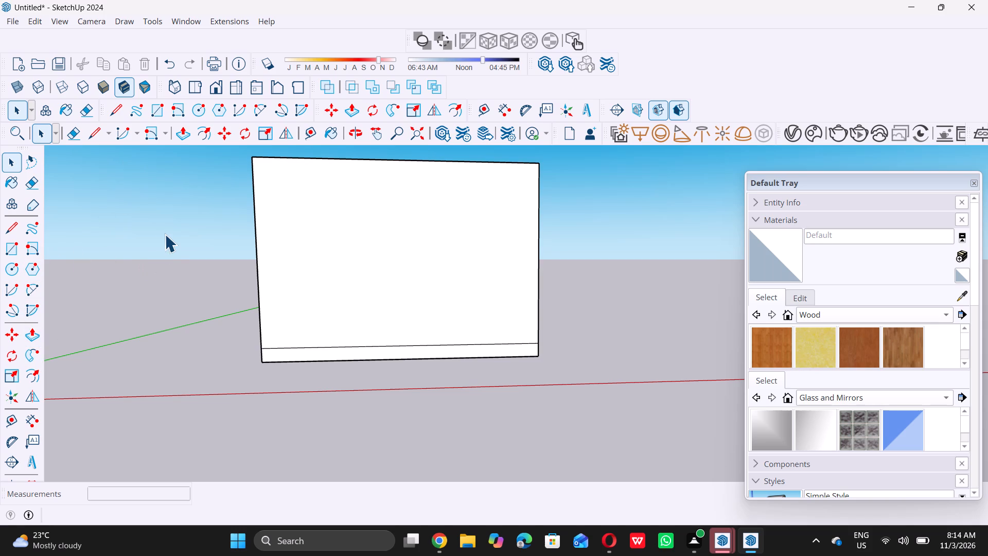
key("t")
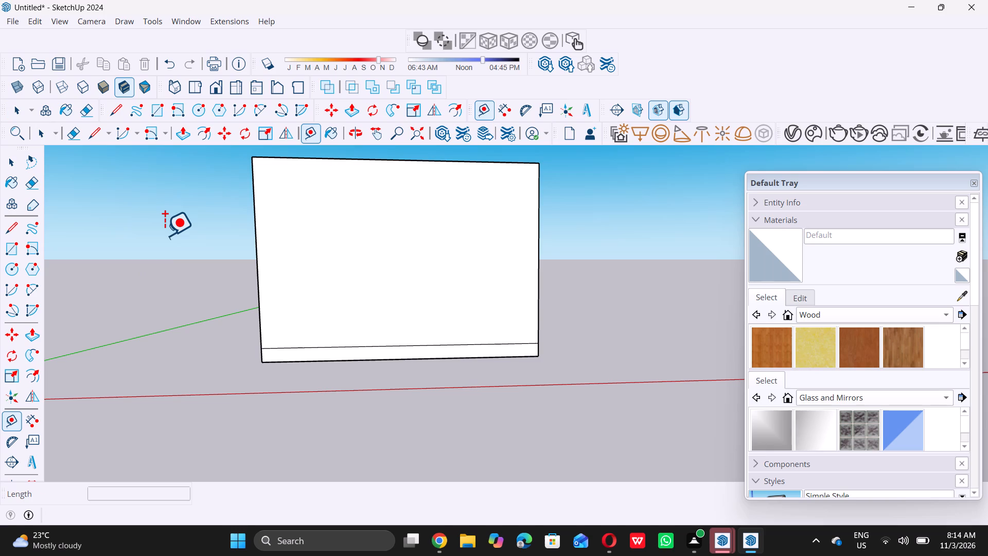
left_click(256, 253)
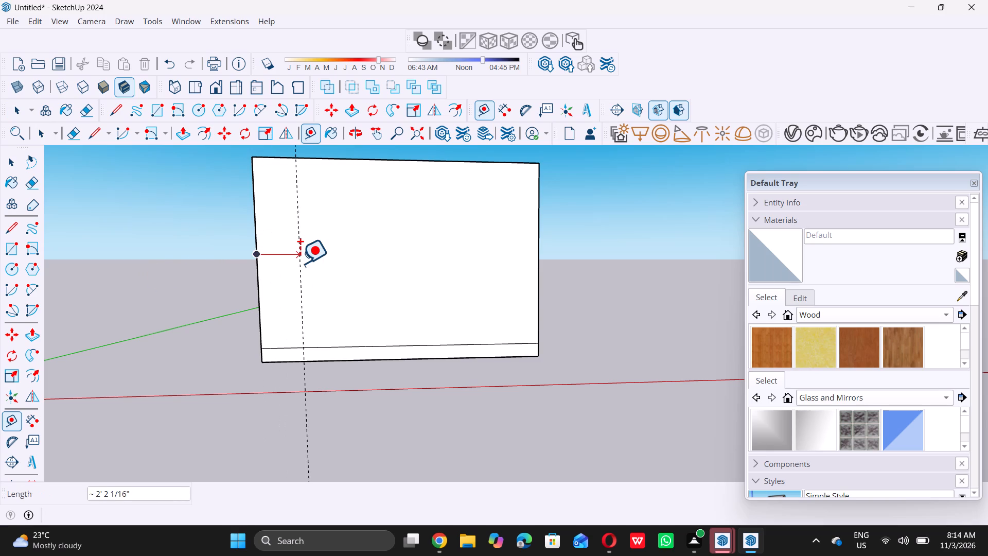
key("2")
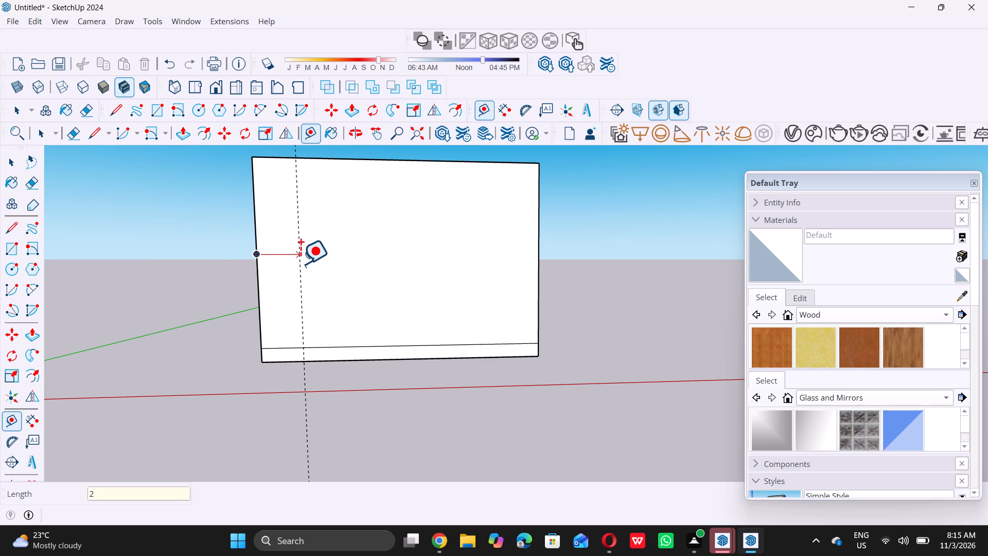
key("apostrophe")
key("Return")
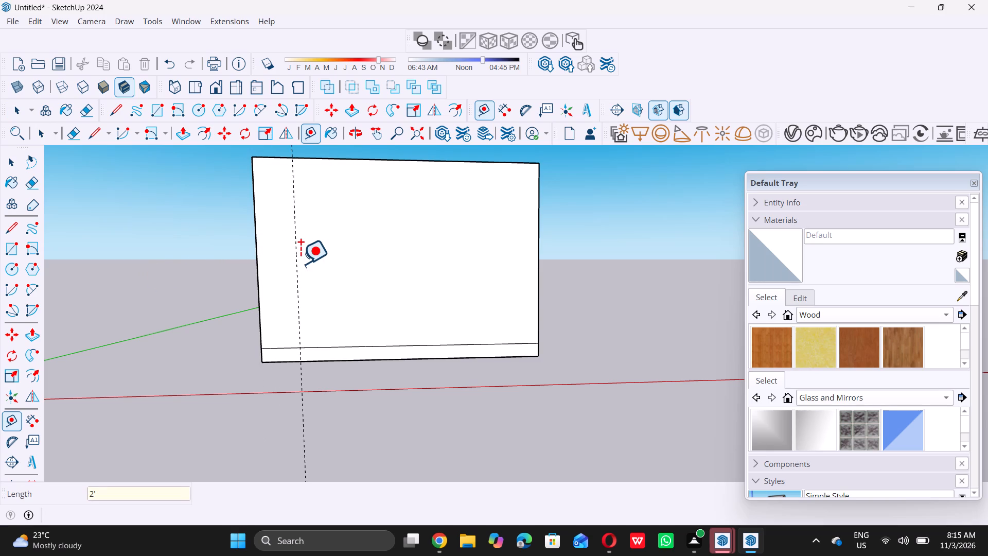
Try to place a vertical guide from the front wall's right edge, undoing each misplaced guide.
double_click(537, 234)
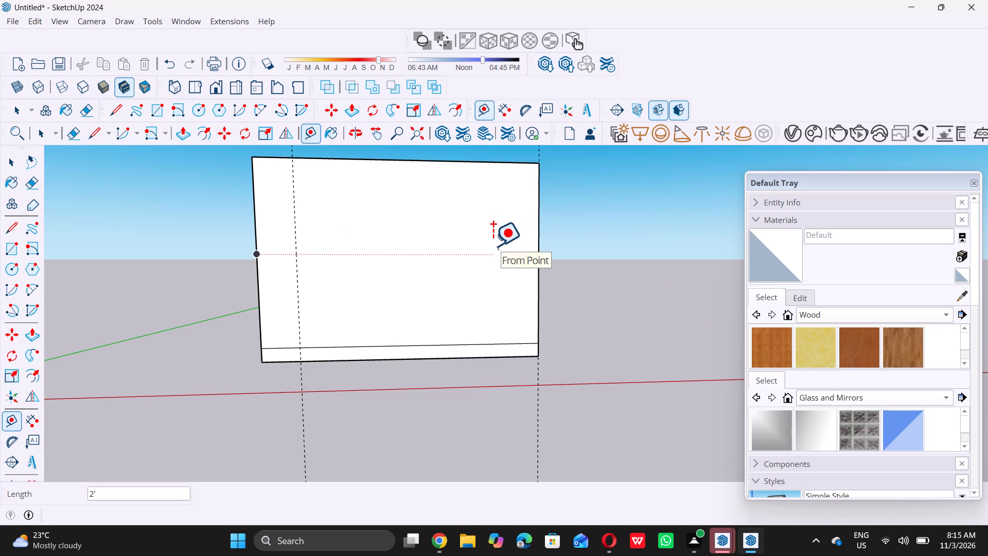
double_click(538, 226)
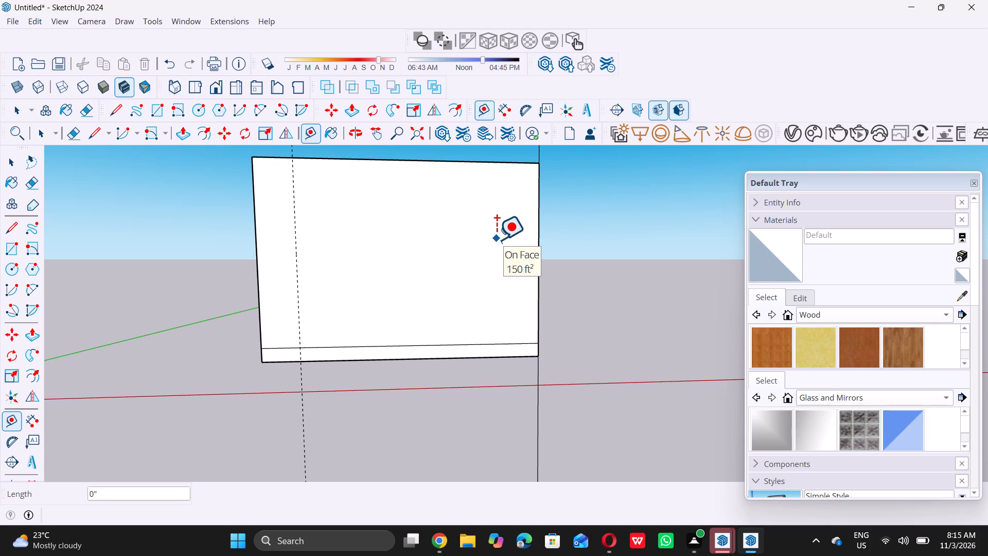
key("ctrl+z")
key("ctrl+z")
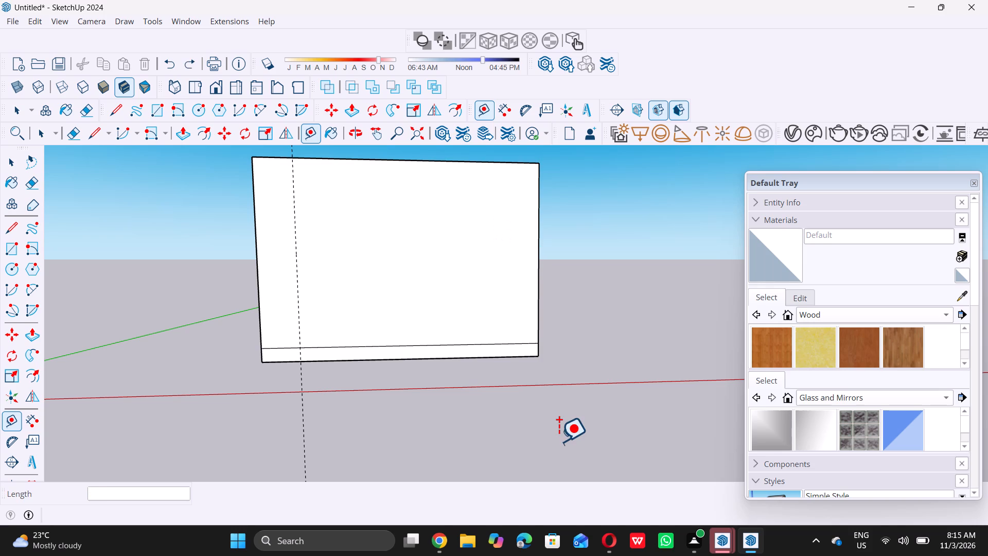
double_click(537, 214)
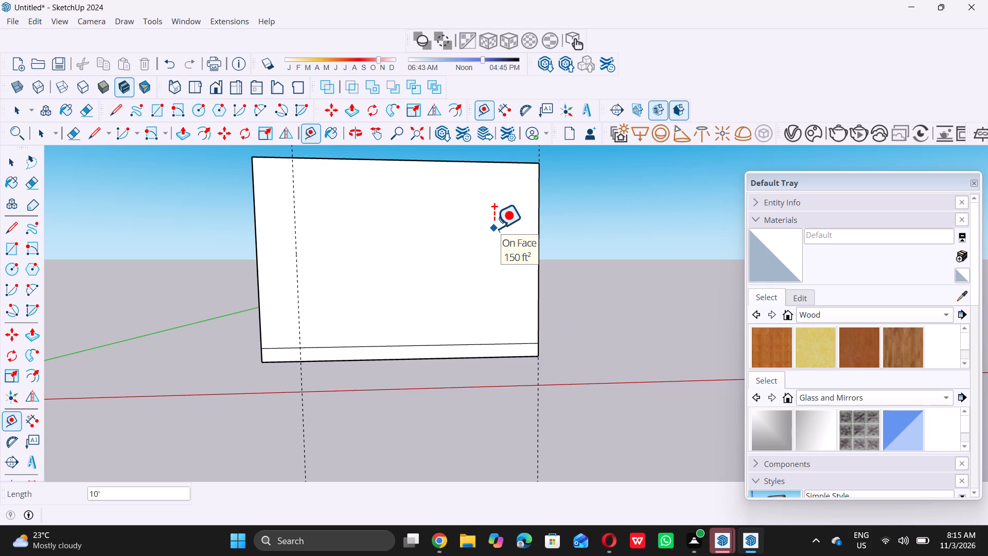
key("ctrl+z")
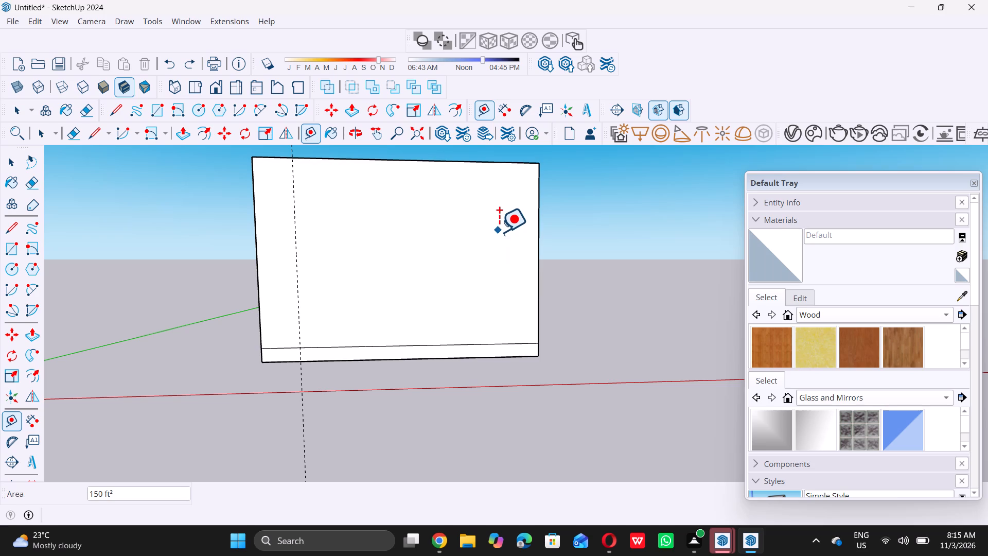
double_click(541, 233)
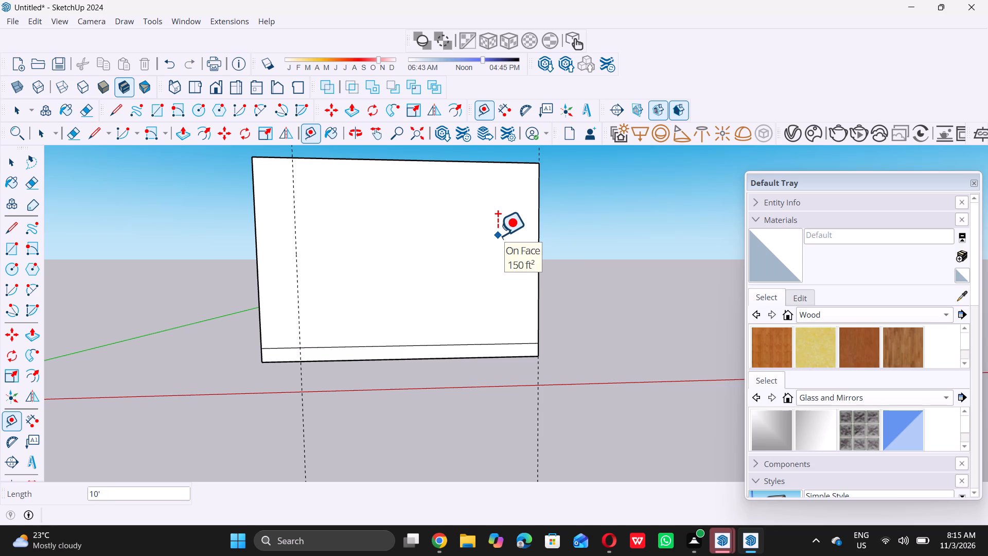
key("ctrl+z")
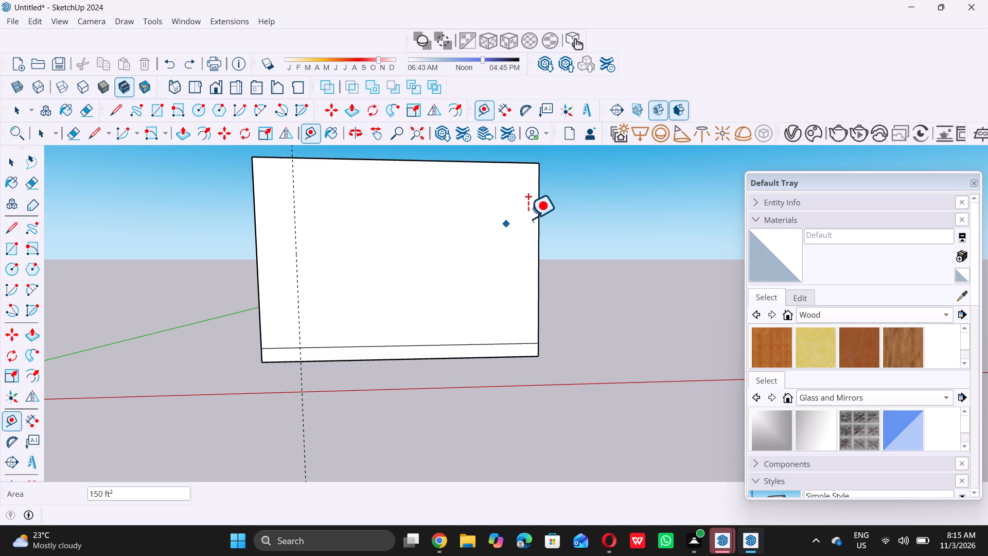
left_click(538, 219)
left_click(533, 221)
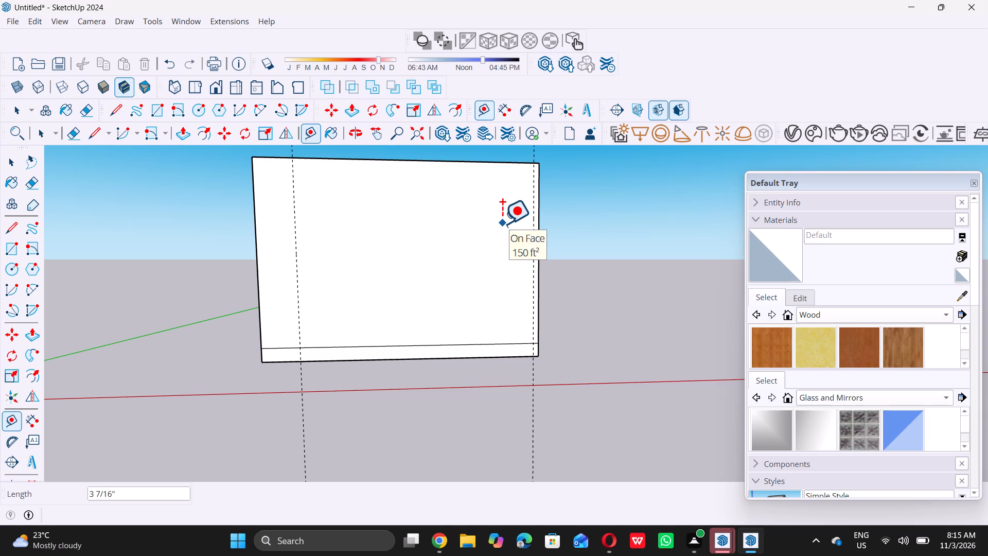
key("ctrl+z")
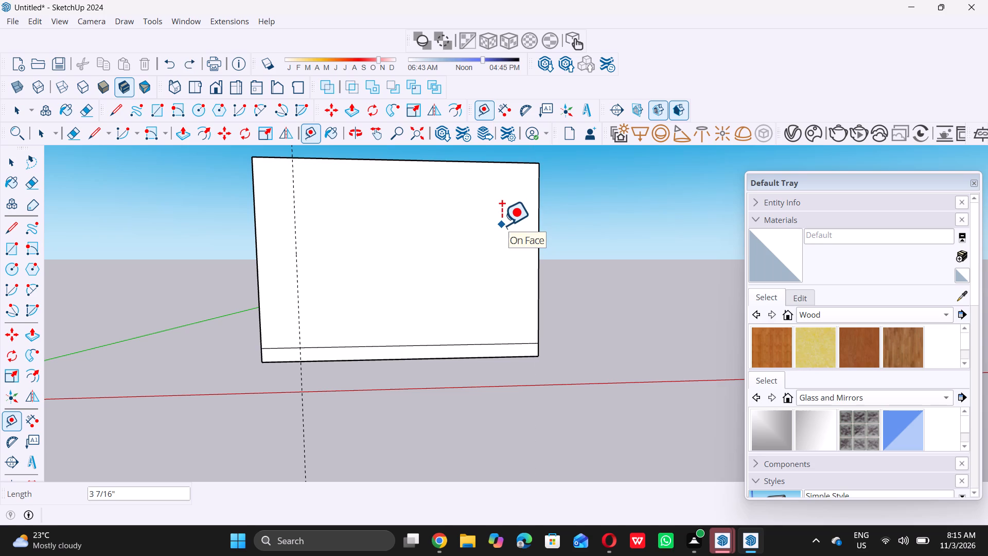
Add a vertical guide on the front wall, 2' in from its right edge.
left_click(538, 235)
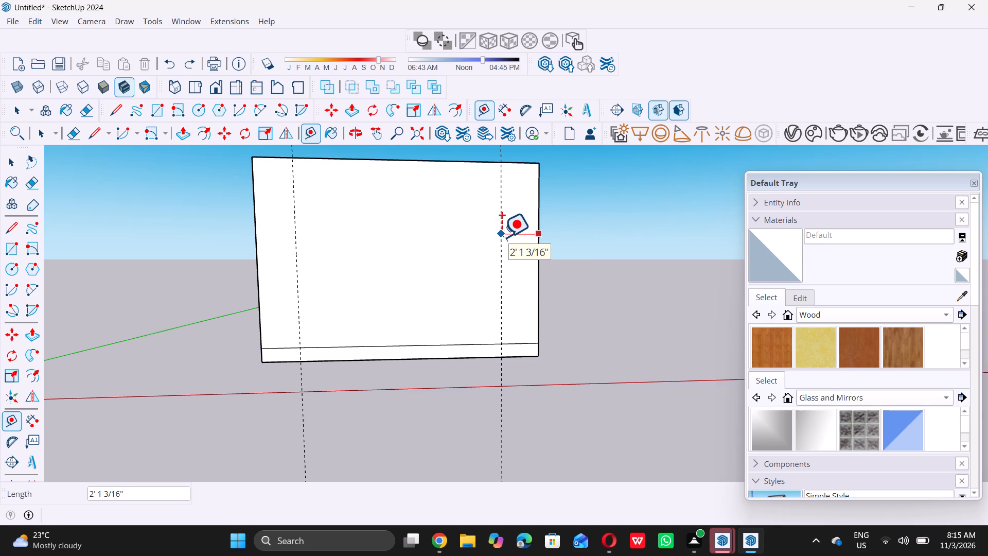
key("2")
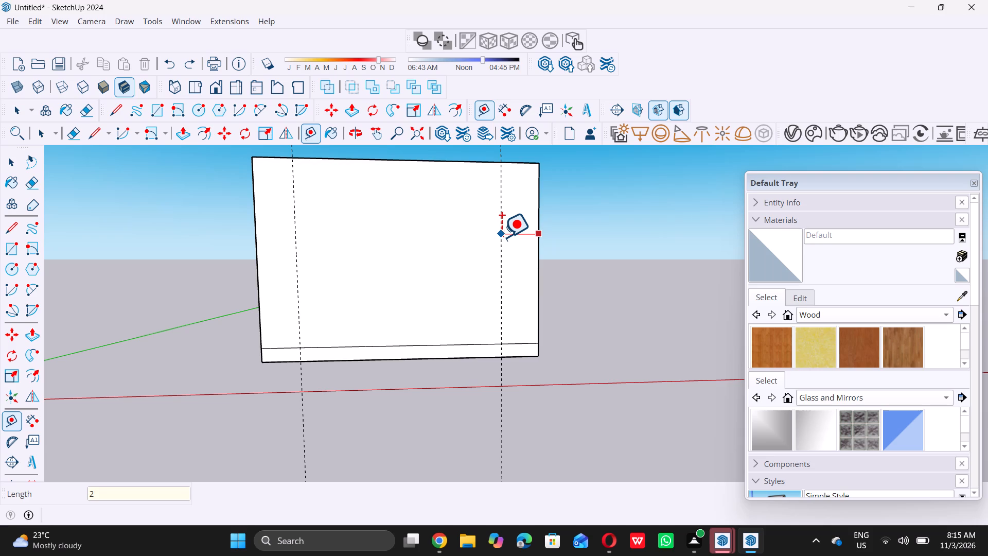
key("apostrophe")
key("Return")
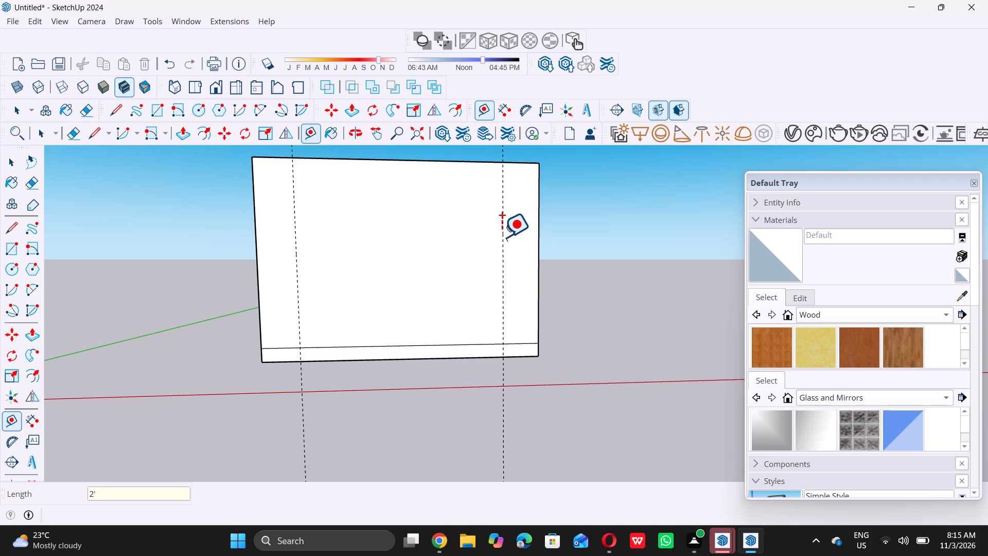
Draw an 11' by 10' rectangle on the front wall between the two guides, from the wall's top edge down to the base line.
key("space")
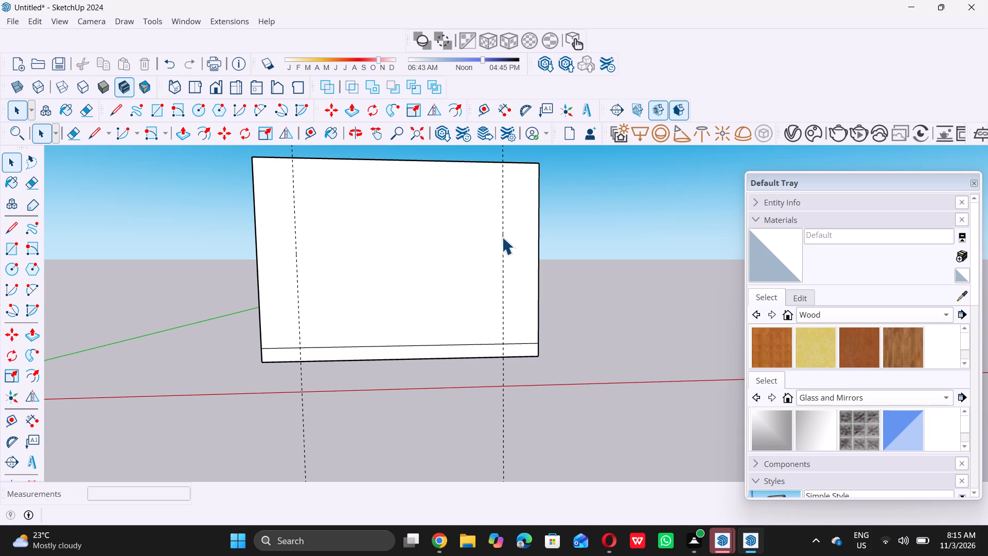
scroll(431, 334, "down", 5)
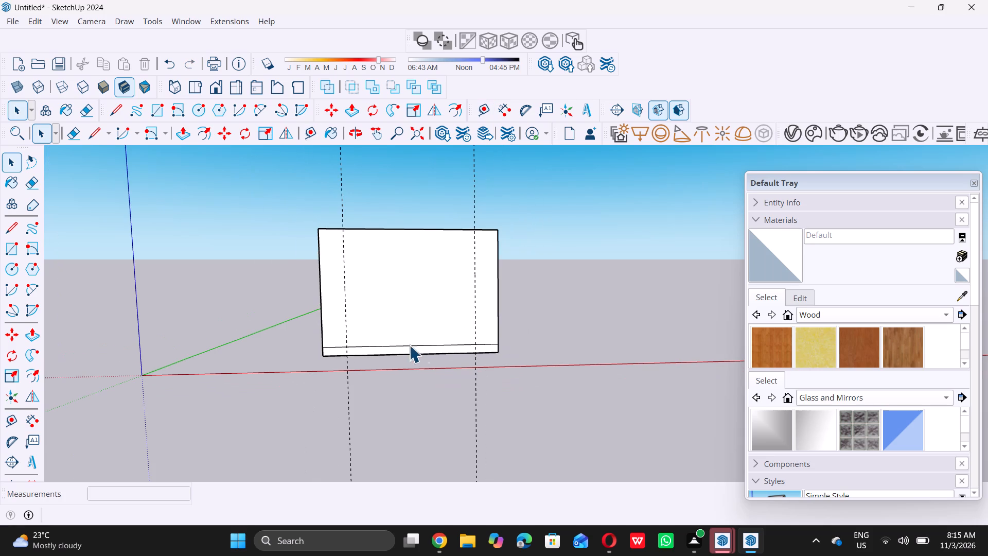
middle_click_drag(406, 321, 409, 308)
scroll(360, 286, "up", 2)
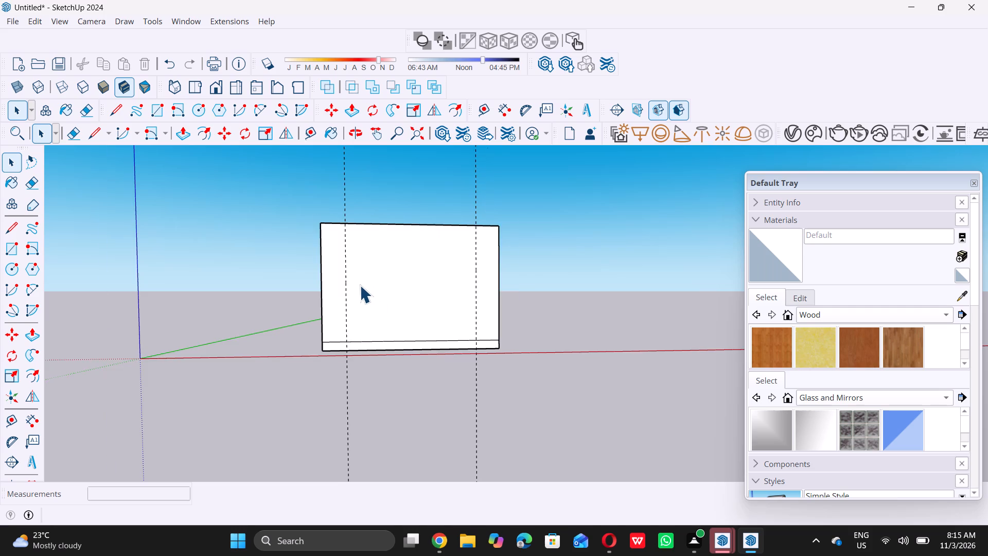
scroll(360, 285, "up", 3)
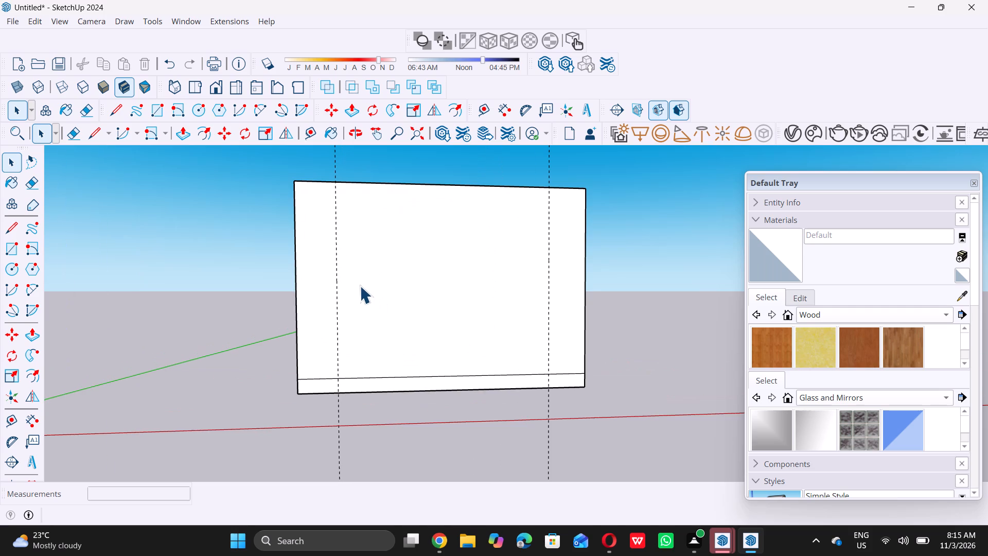
key("r")
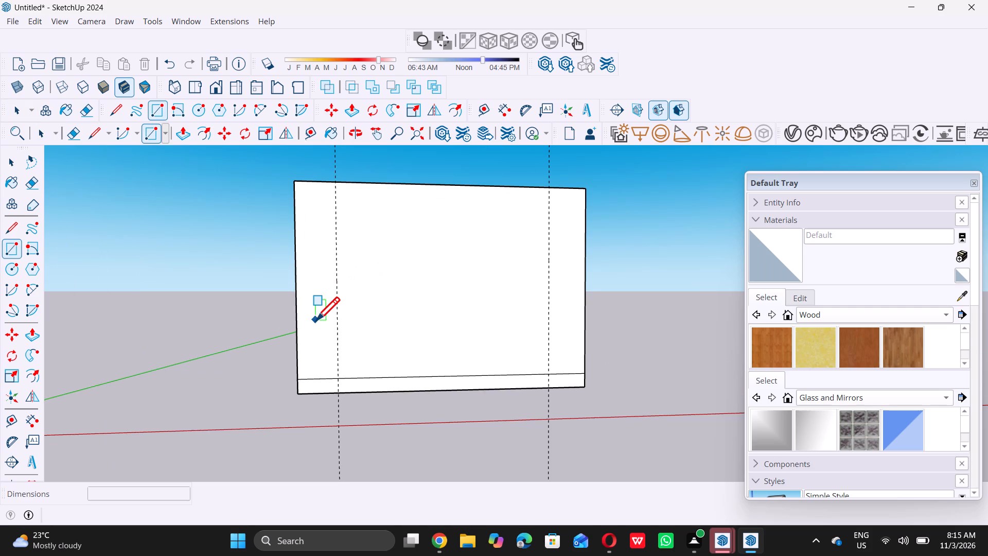
double_click(299, 378)
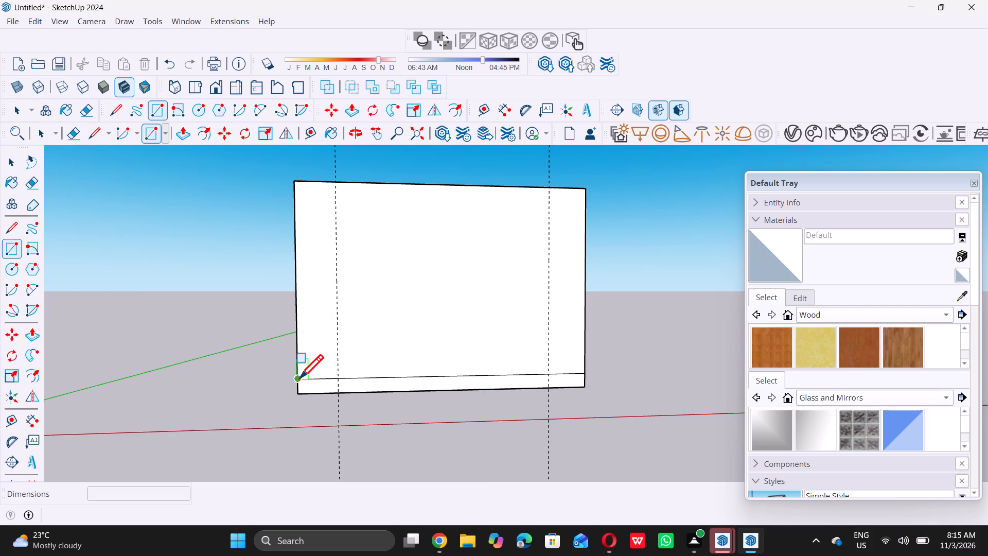
triple_click(337, 185)
left_click(337, 185)
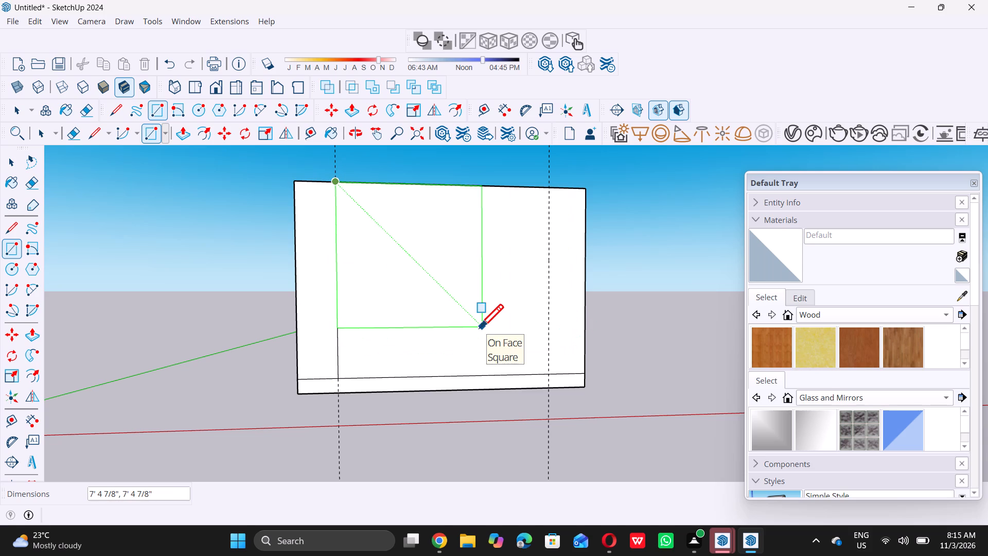
left_click(548, 371)
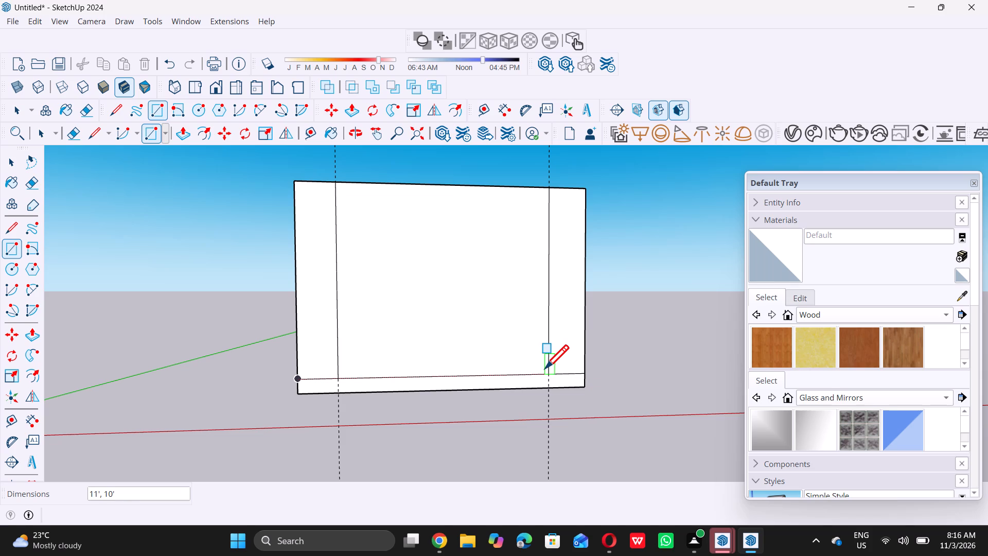
key("space")
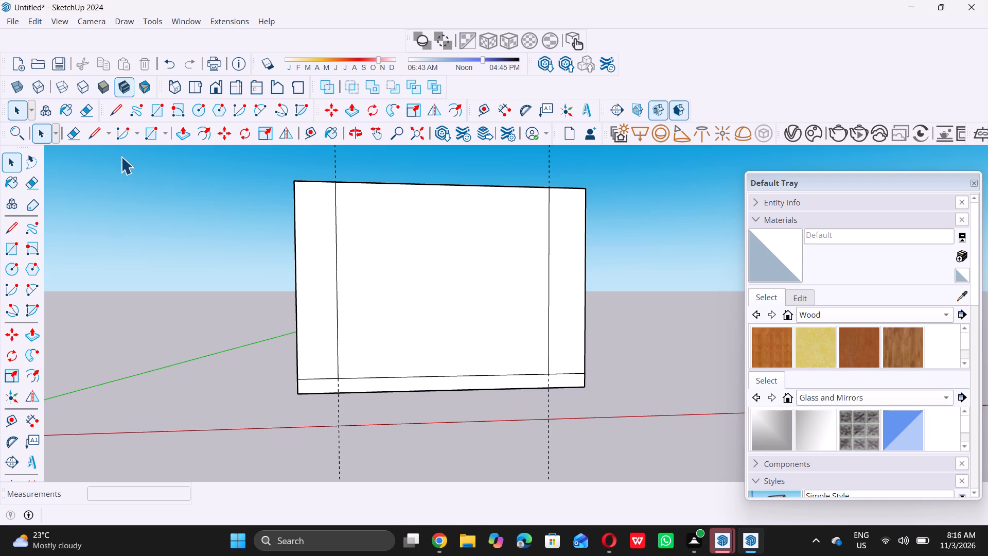
Delete all the guides from the model.
double_click(34, 23)
double_click(34, 23)
double_click(34, 23)
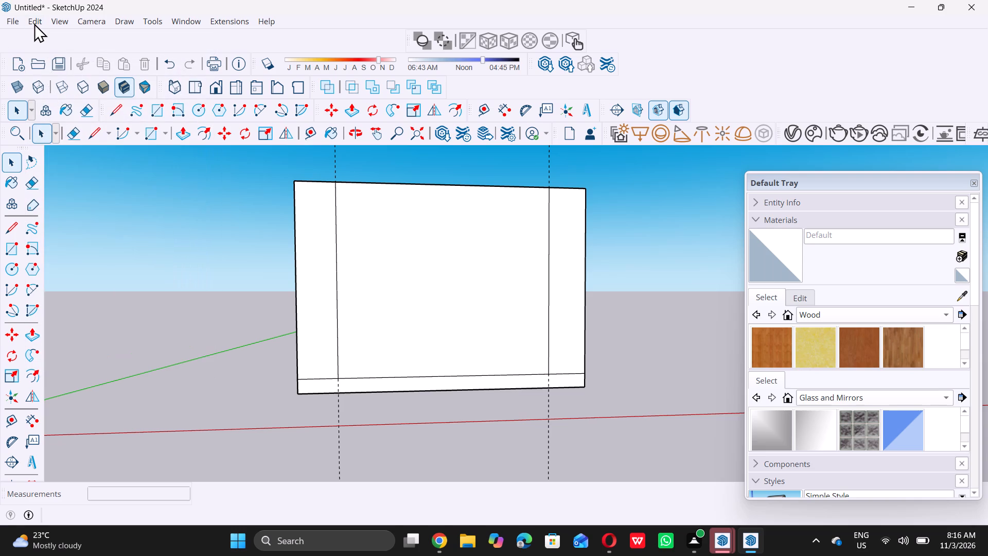
left_click(34, 23)
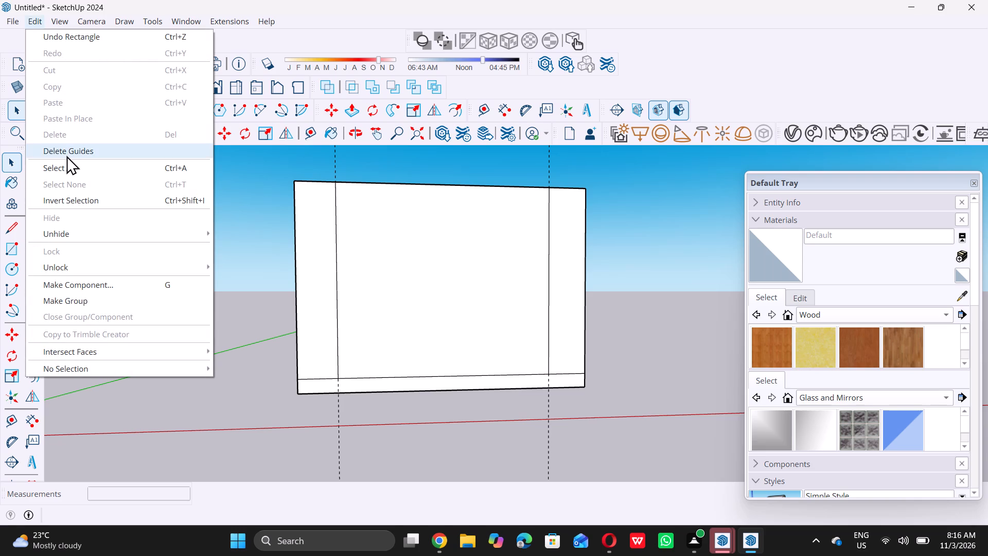
left_click(67, 157)
Examine the room and the divided front wall from above, from ground level and from below.
scroll(162, 282, "down", 8)
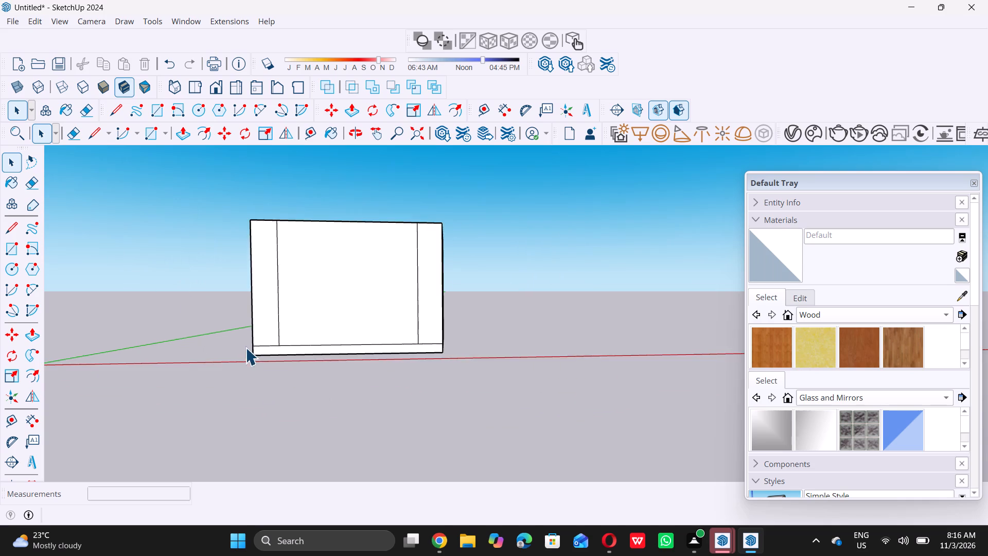
scroll(245, 347, "down", 3)
middle_click_drag(292, 318, 261, 430)
middle_click(261, 429)
scroll(184, 279, "up", 3)
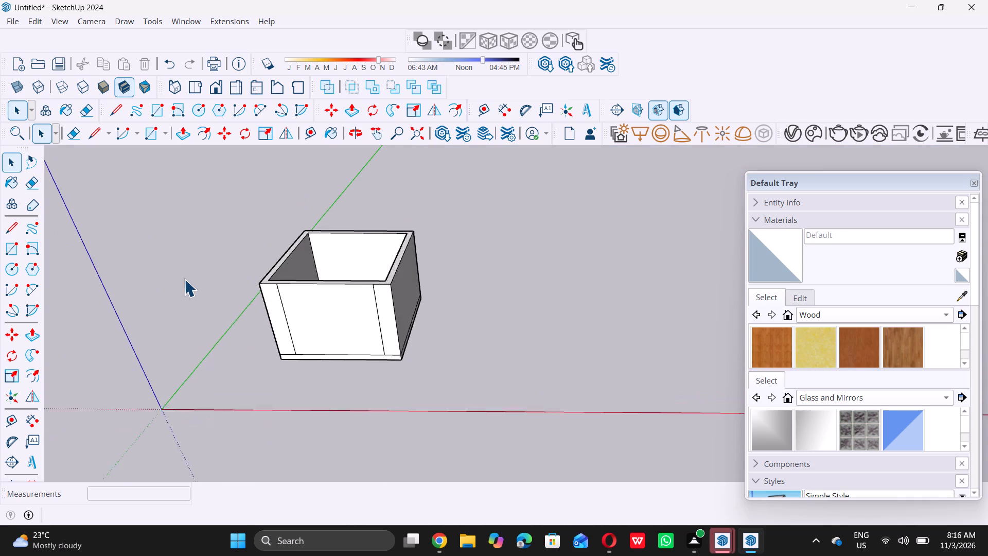
scroll(184, 279, "up", 5)
scroll(236, 301, "down", 7)
middle_click_drag(363, 396, 413, 307)
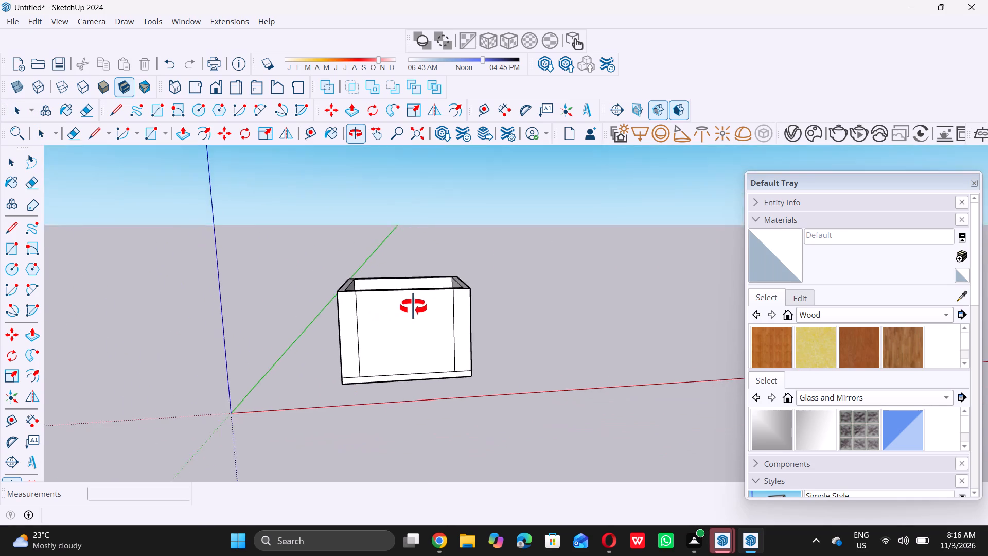
middle_click_drag(413, 307, 410, 254)
middle_click(410, 254)
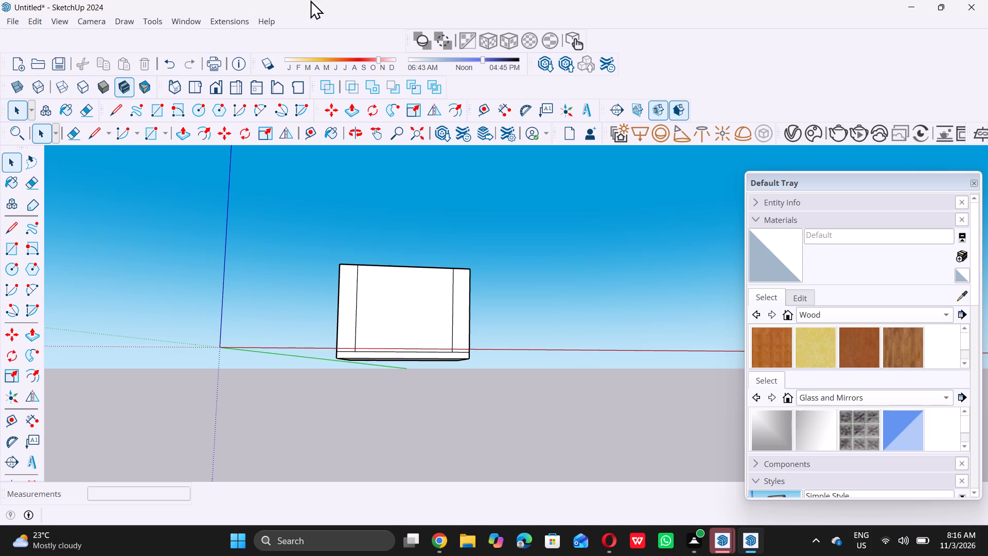
scroll(418, 291, "down", 7)
middle_click_drag(422, 272, 332, 371)
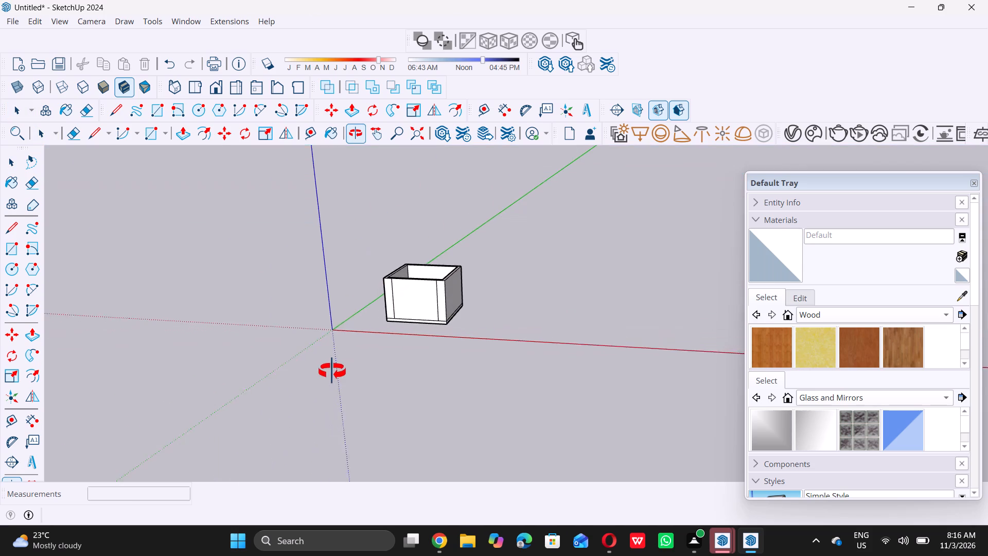
middle_click_drag(332, 371, 331, 372)
middle_click(331, 372)
scroll(318, 305, "down", 5)
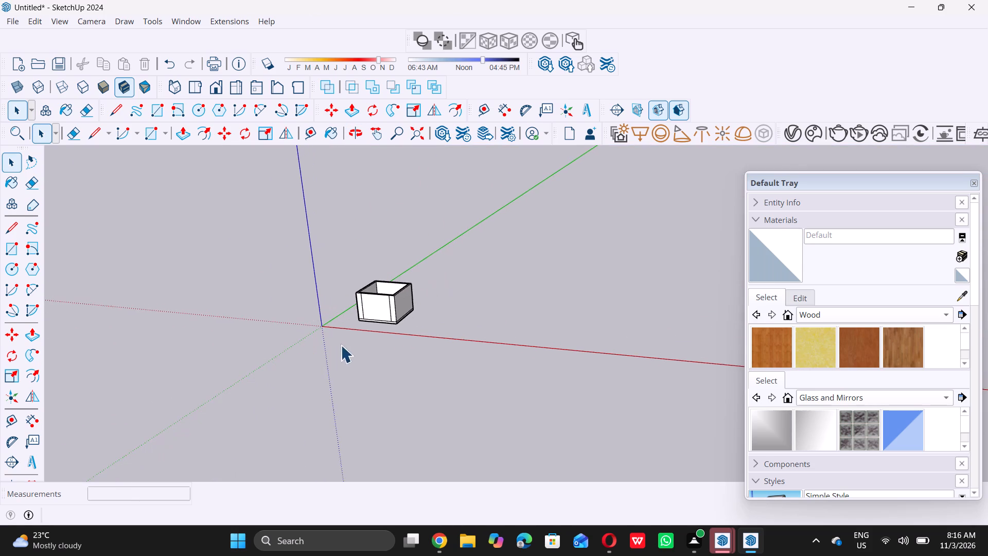
middle_click_drag(365, 337, 371, 335)
middle_click_drag(378, 331, 429, 311)
scroll(381, 333, "up", 8)
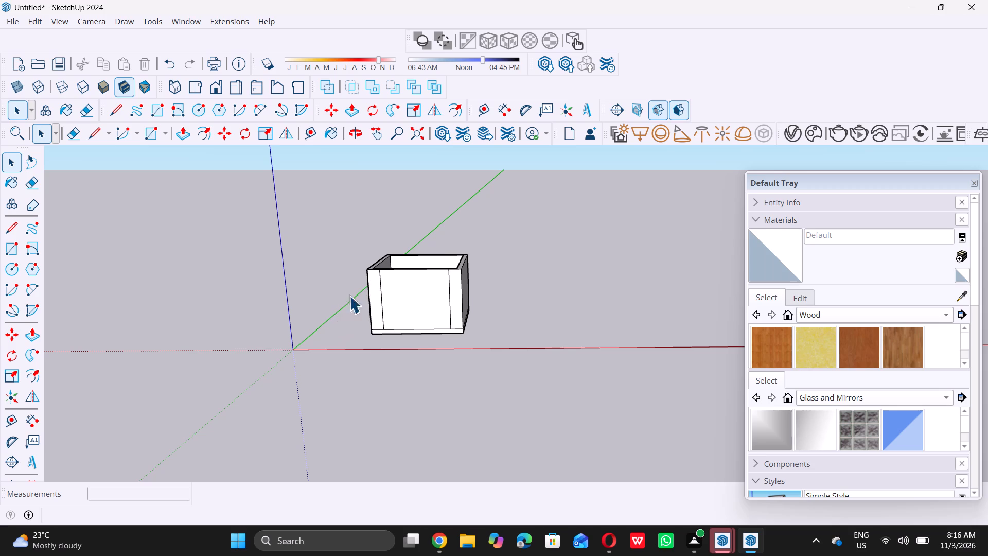
scroll(401, 280, "up", 3)
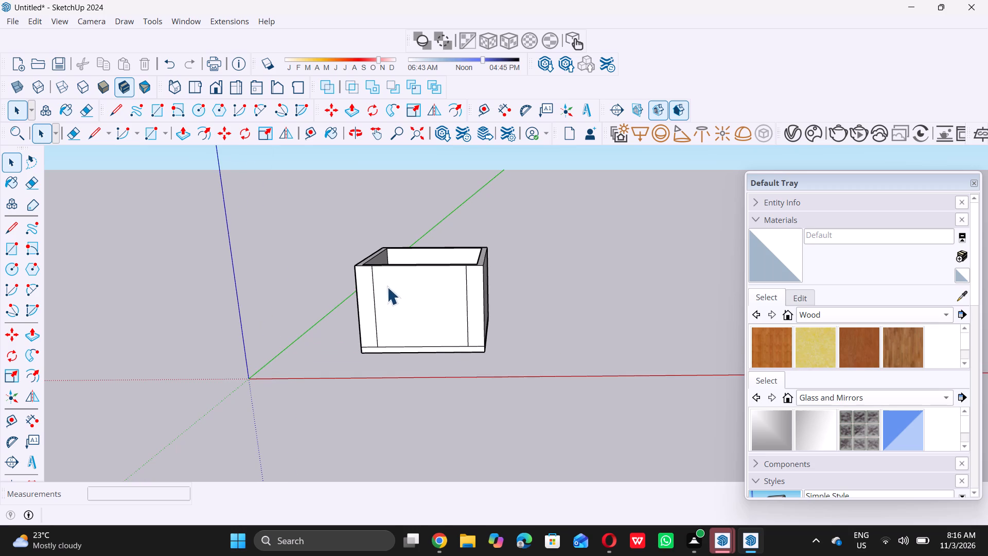
scroll(325, 291, "up", 6)
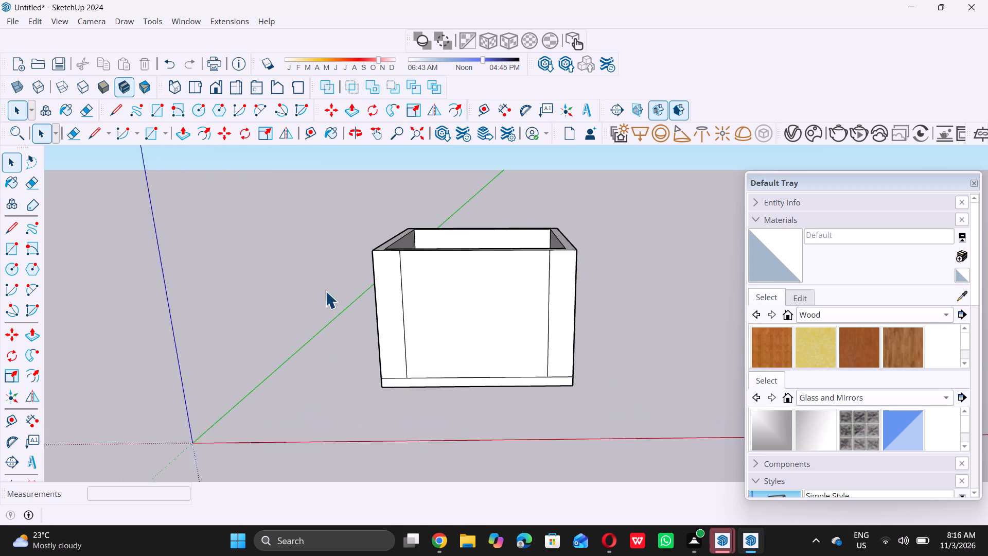
scroll(325, 291, "up", 1)
scroll(324, 288, "down", 2)
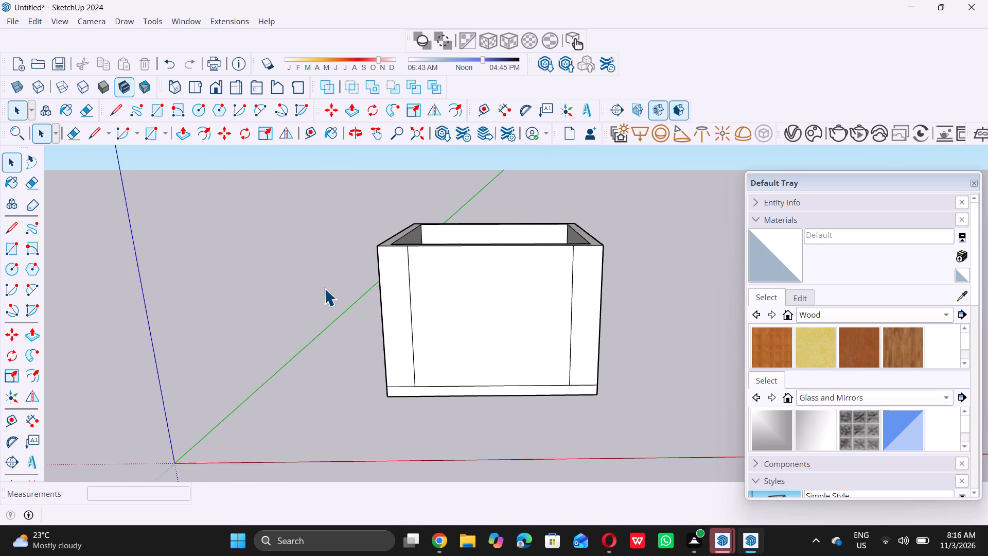
scroll(324, 288, "down", 8)
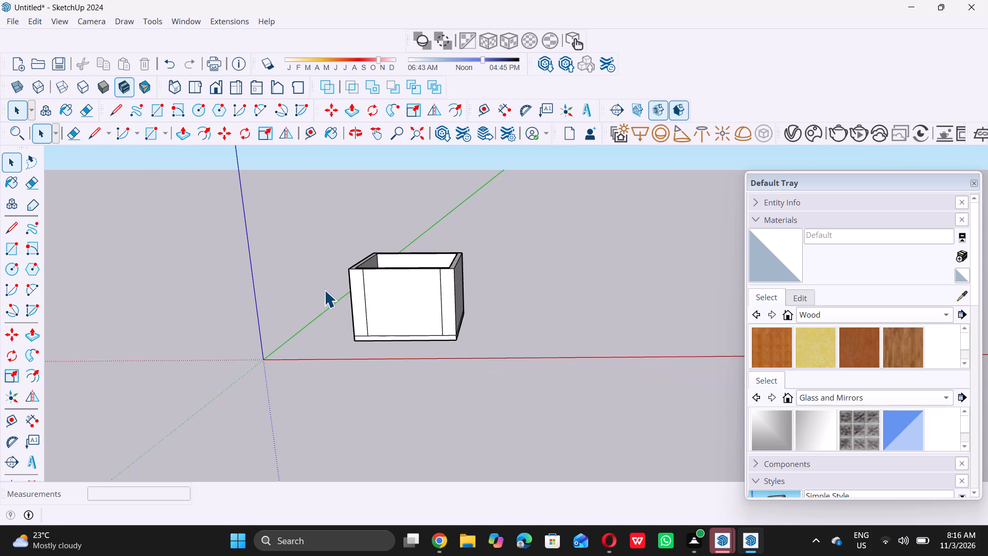
scroll(324, 290, "down", 1)
middle_click_drag(331, 284, 343, 258)
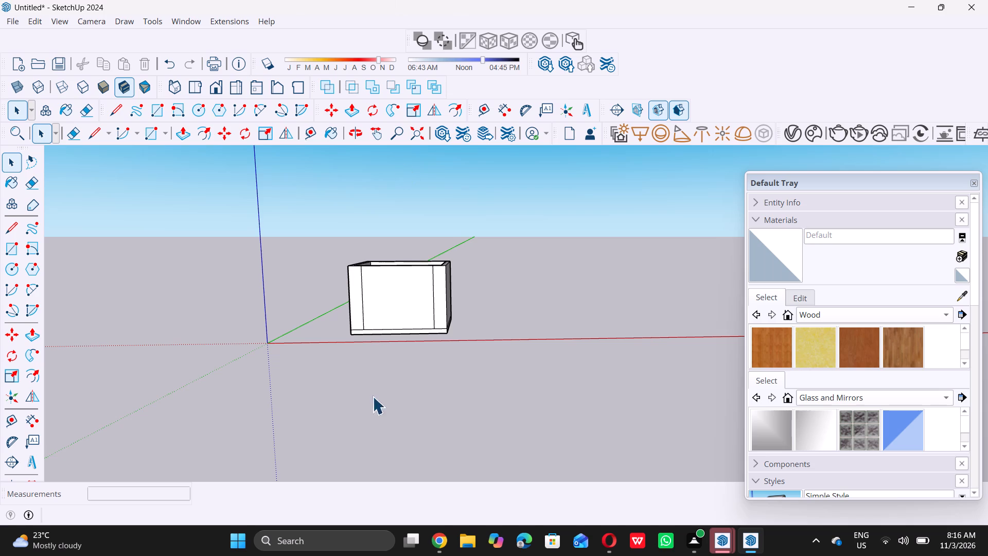
scroll(435, 311, "down", 7)
middle_click_drag(373, 328, 395, 300)
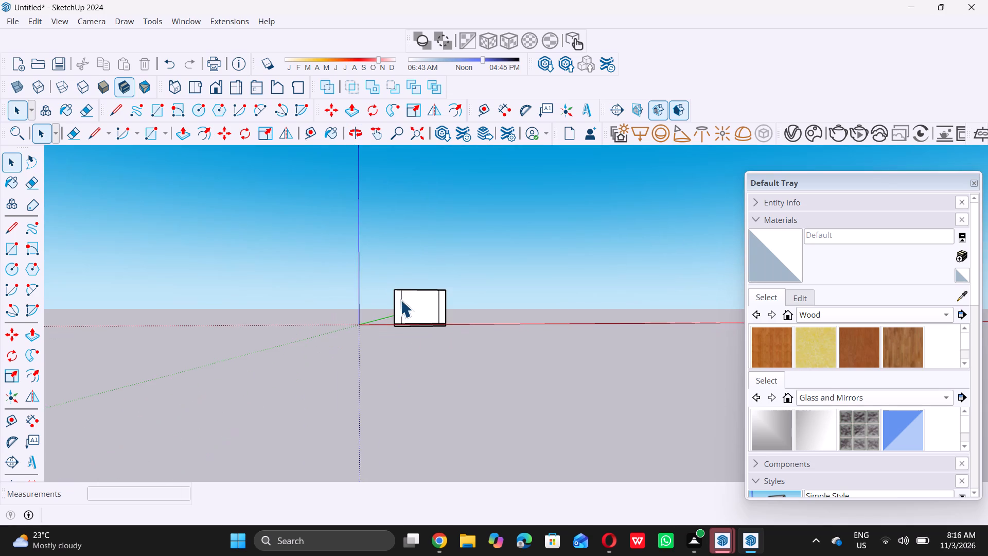
Copy the short base-line edge of the front wall's left strip 10' straight up to the wall's top edge.
scroll(405, 300, "up", 4)
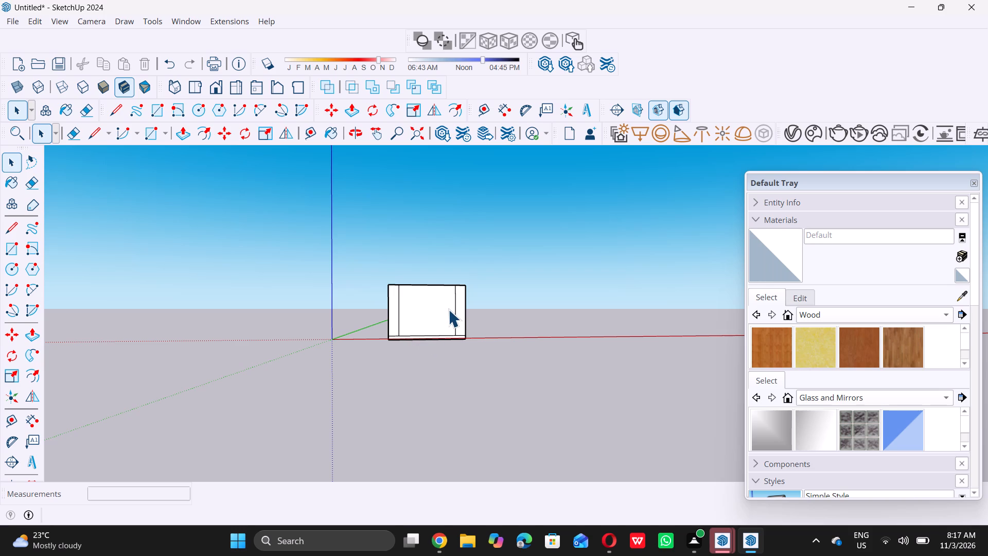
middle_click_drag(447, 311, 453, 318)
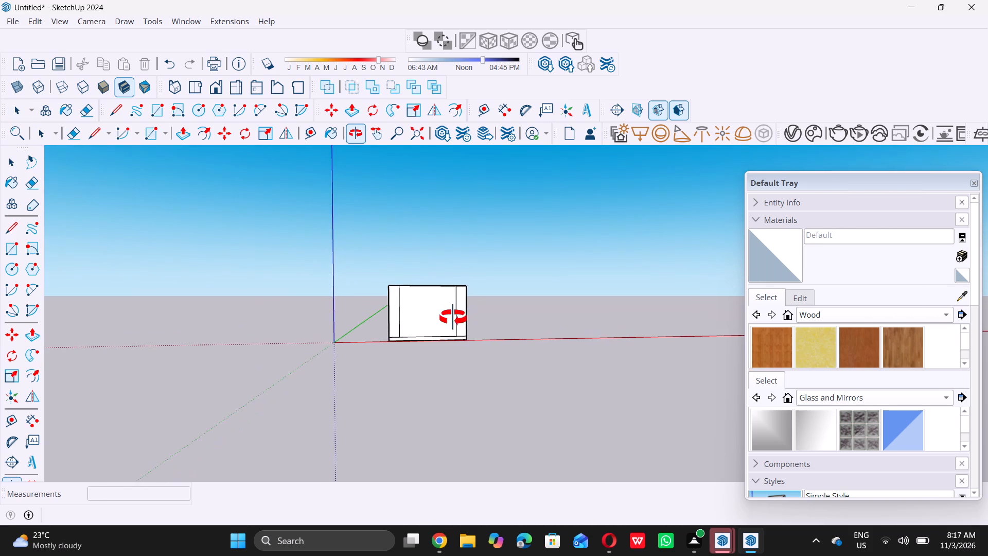
middle_click_drag(453, 318, 452, 318)
middle_click(452, 318)
scroll(452, 318, "up", 9)
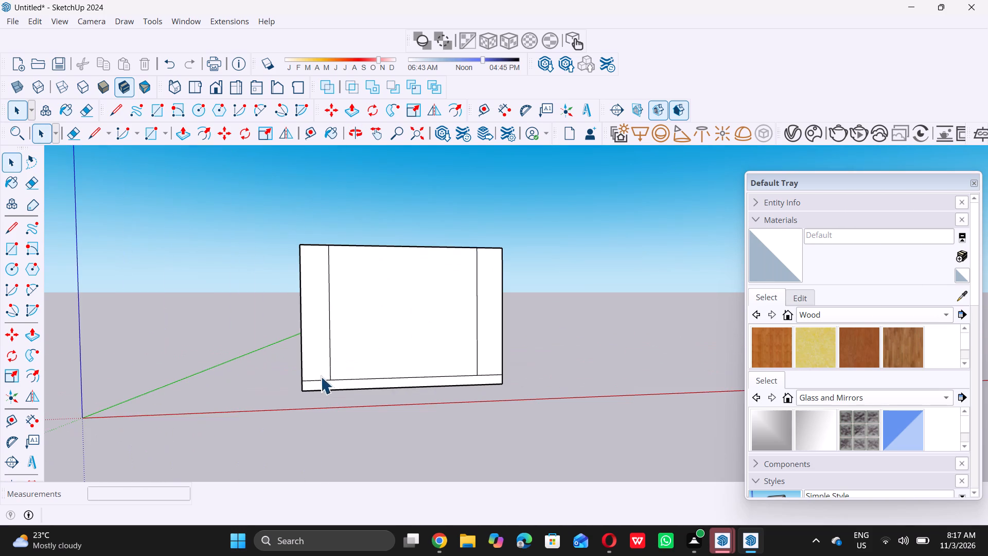
scroll(308, 379, "up", 1)
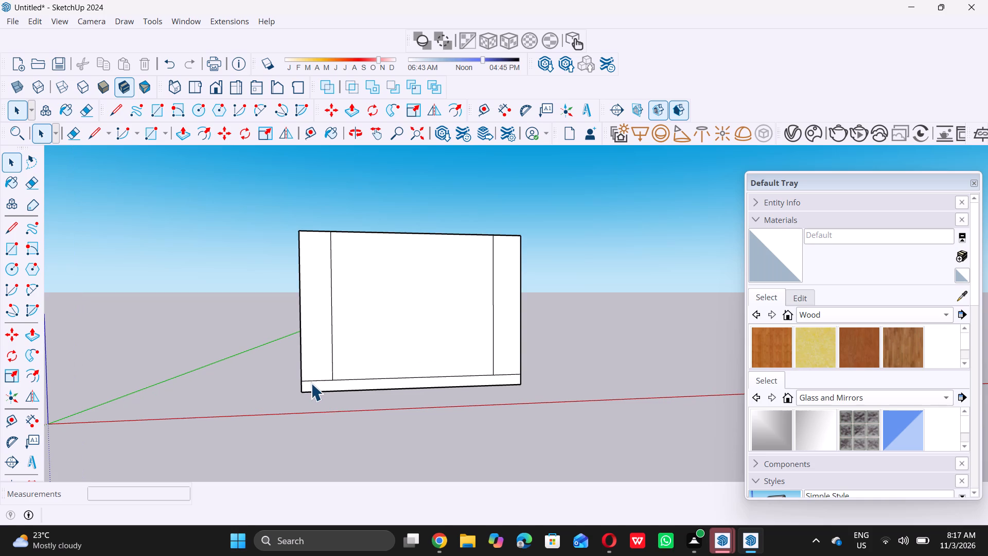
scroll(311, 384, "up", 6)
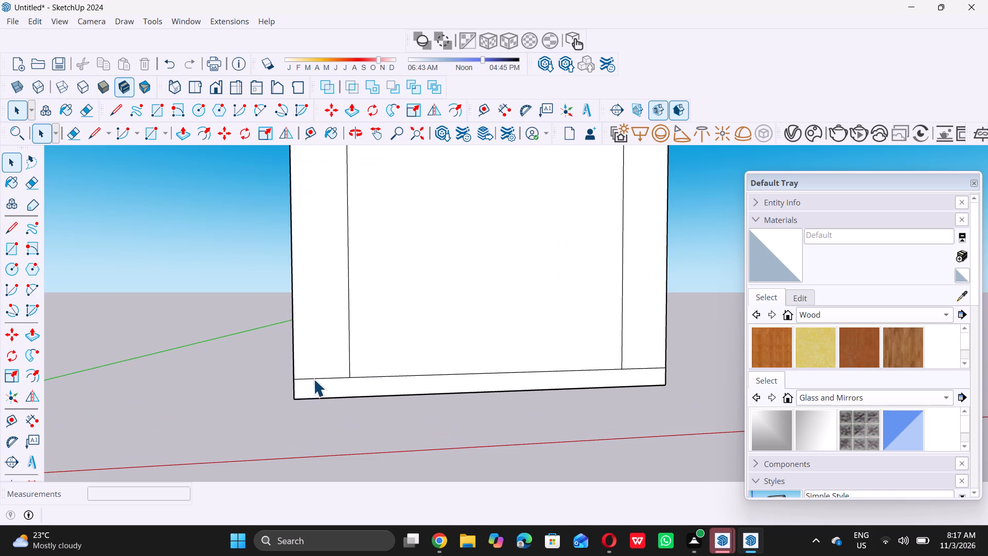
triple_click(316, 379)
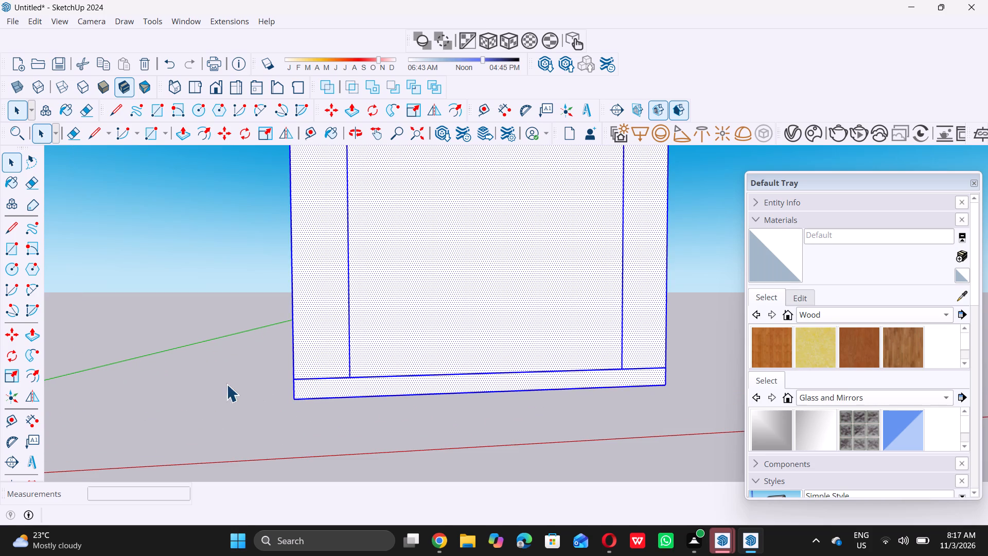
triple_click(221, 384)
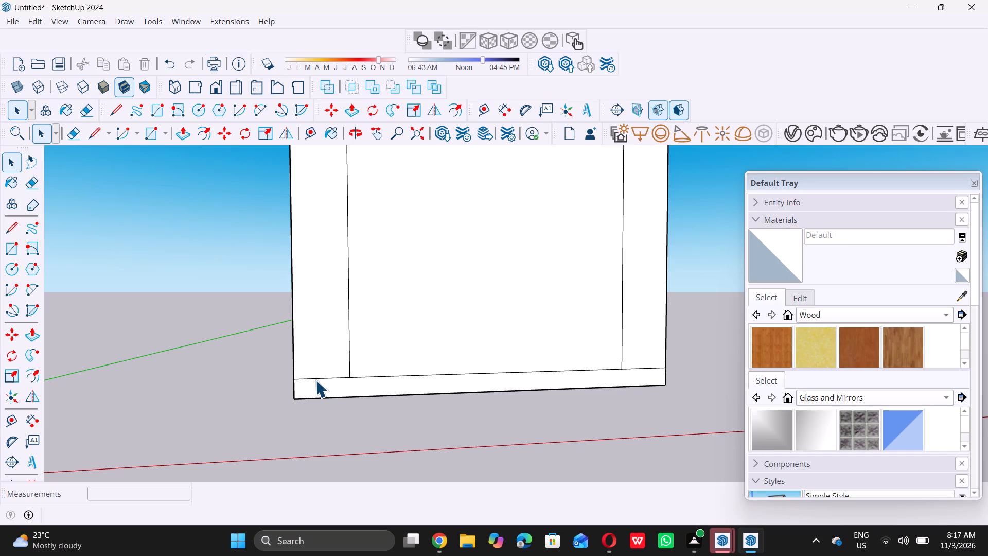
left_click(315, 380)
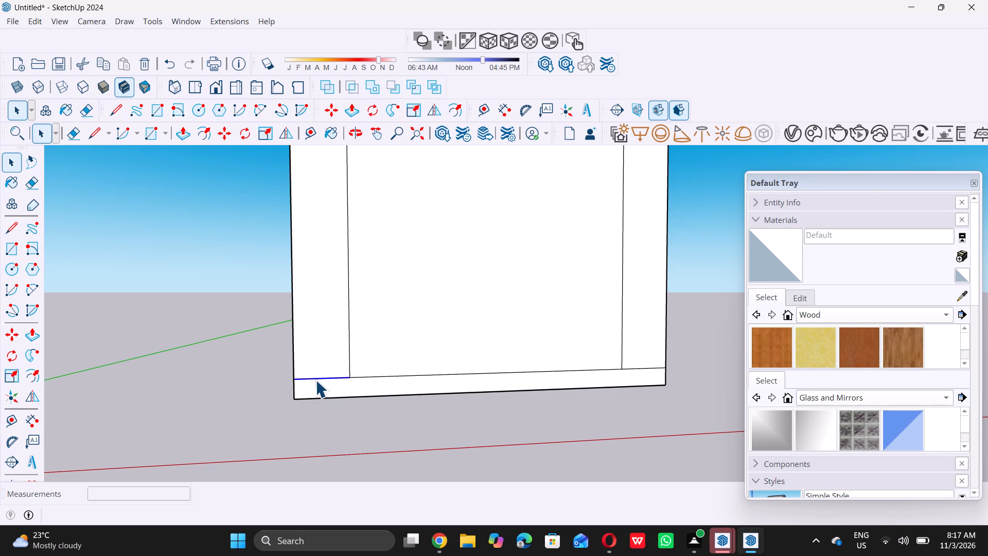
key("m")
left_click(349, 375)
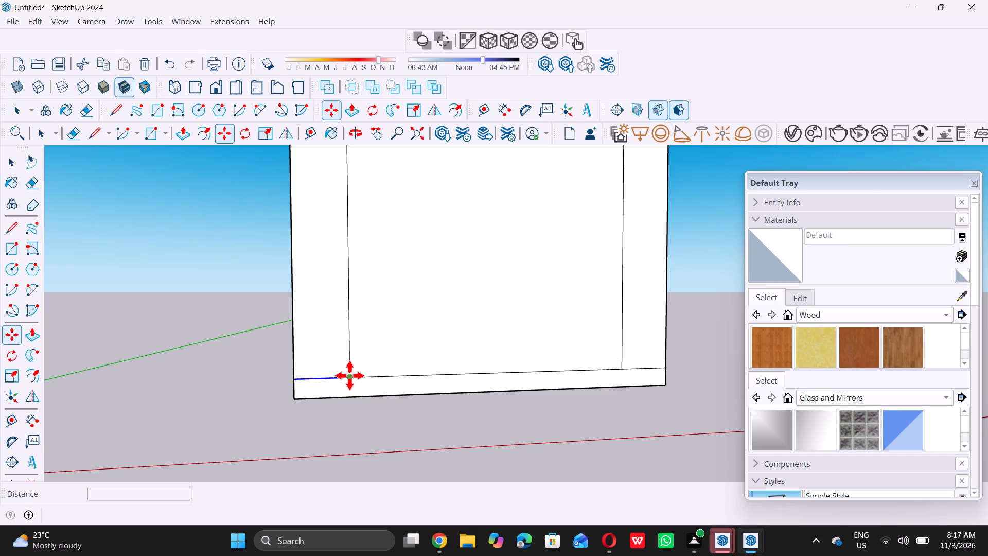
scroll(349, 375, "down", 6)
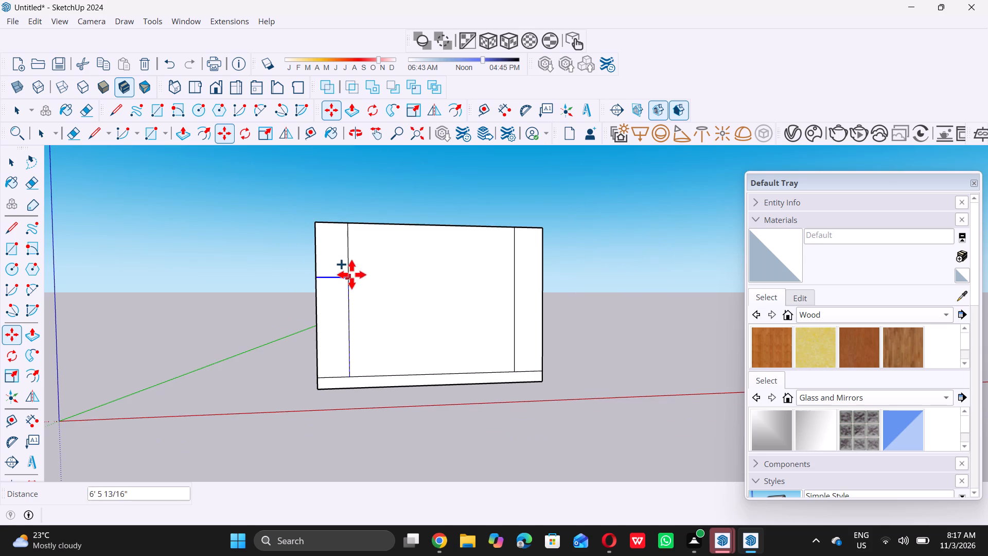
double_click(350, 227)
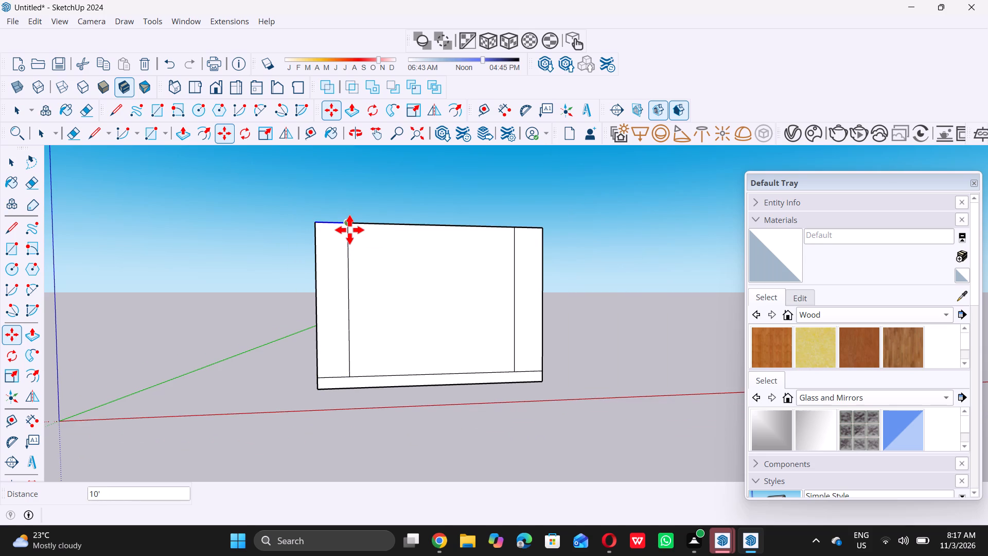
Divide the copied edge's 10' span into 8 equal spaces, filling the front wall's left strip with evenly spaced horizontal lines.
key("slash")
key("8")
key("Return")
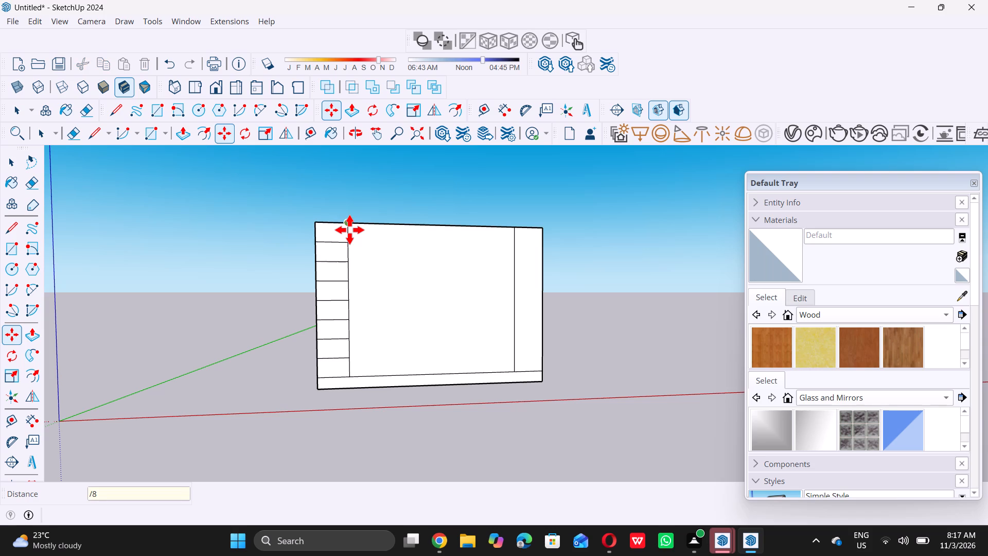
key("space")
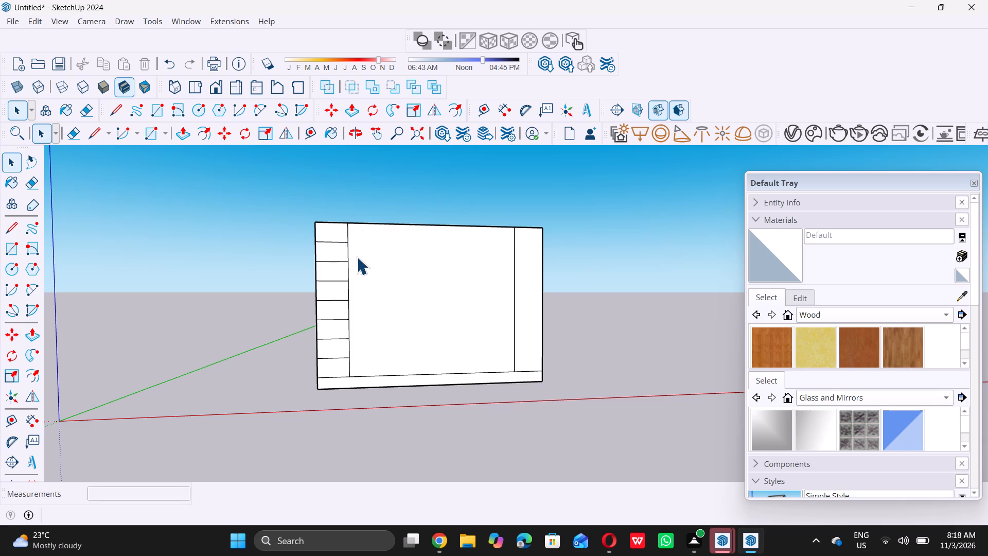
Place a guide along the left strip's topmost division line and another guide 0.5" below that line.
scroll(357, 257, "down", 3)
middle_click_drag(345, 275, 350, 252)
scroll(344, 232, "up", 13)
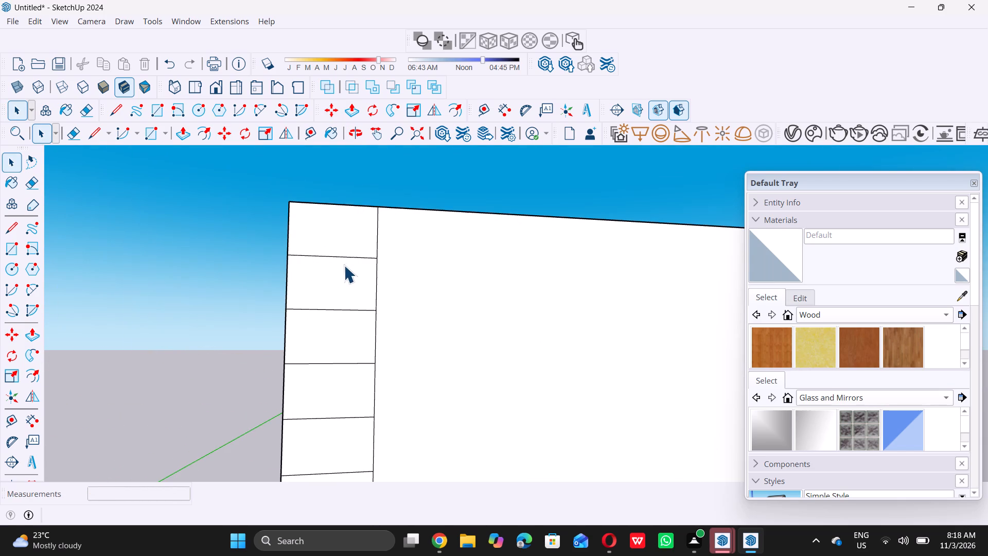
scroll(346, 264, "up", 2)
key("t")
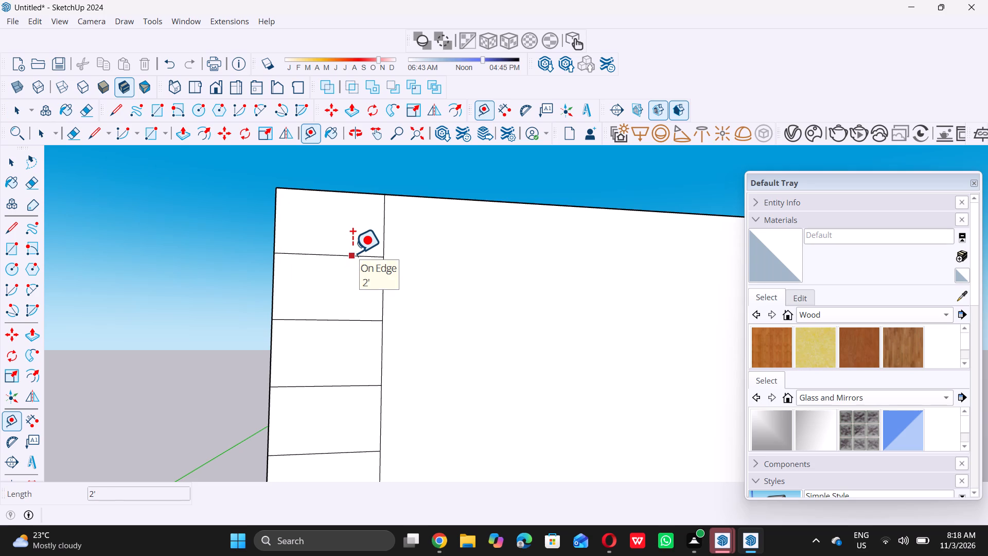
double_click(352, 253)
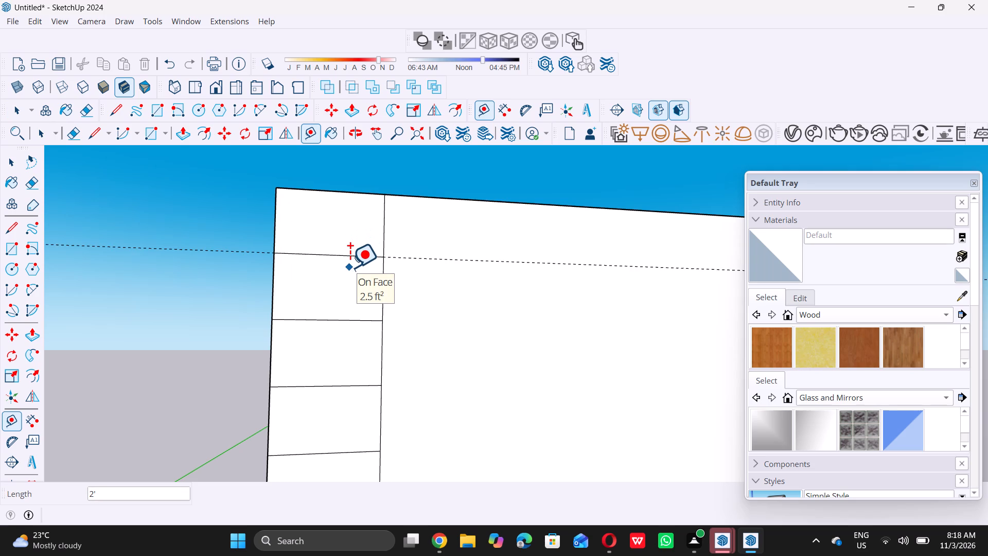
key("ctrl+z")
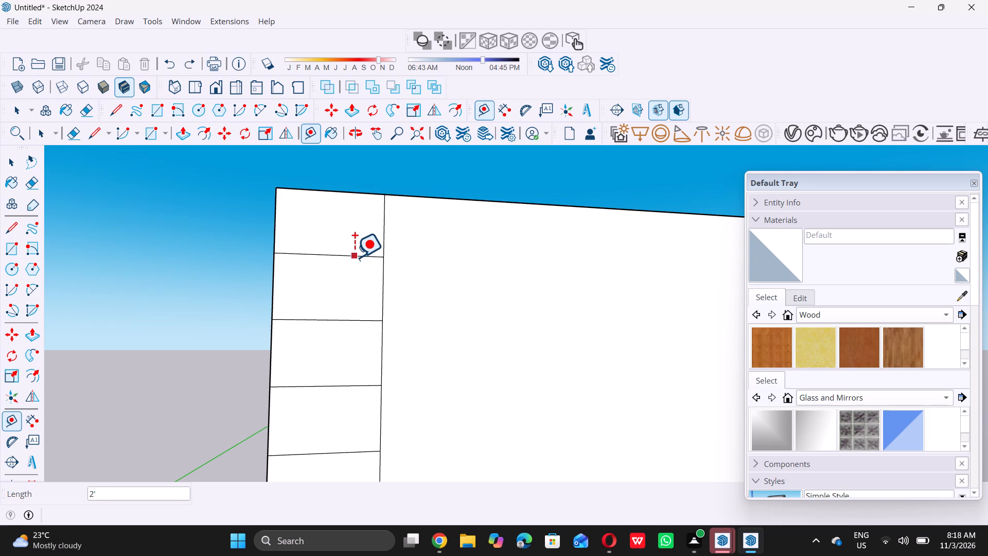
triple_click(355, 257)
left_click(355, 257)
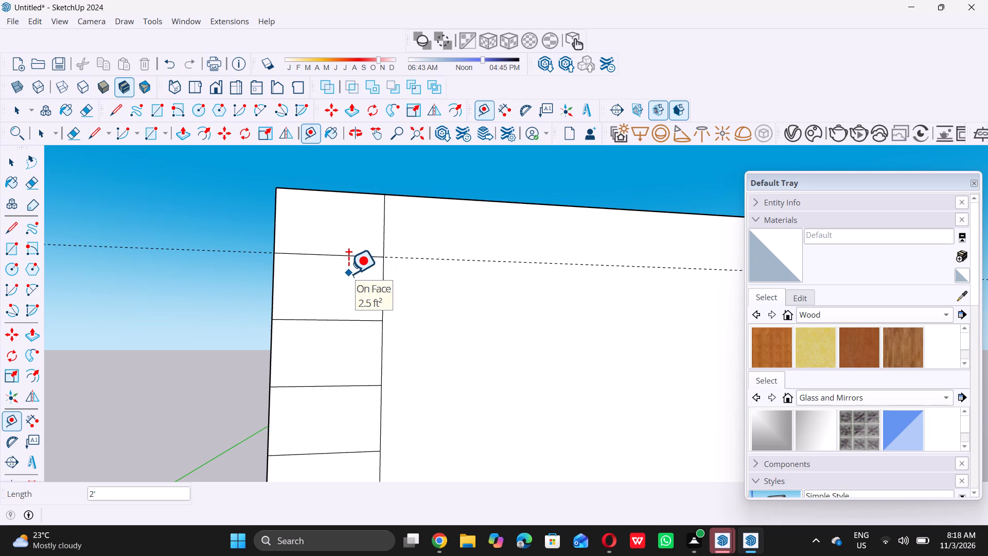
key("ctrl+z")
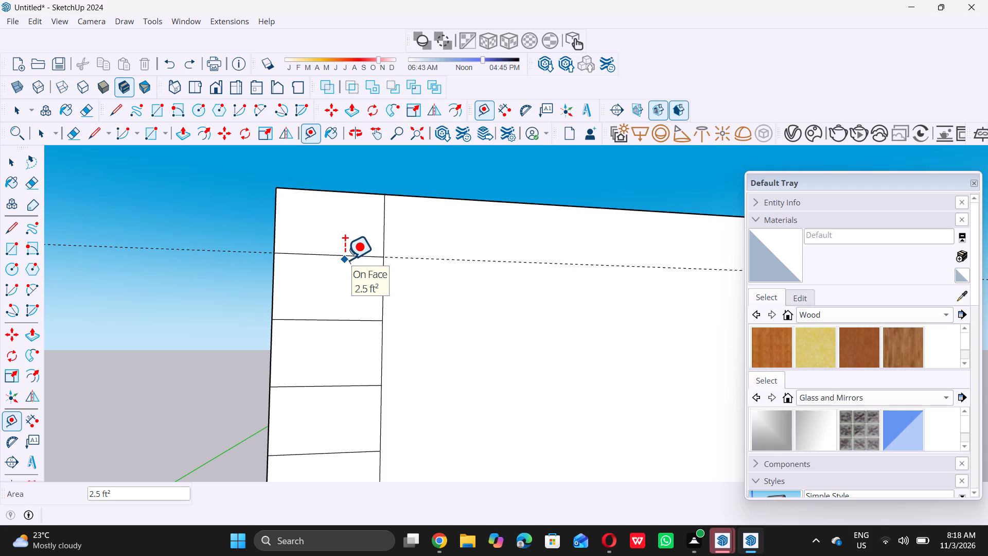
key("ctrl+z")
triple_click(345, 257)
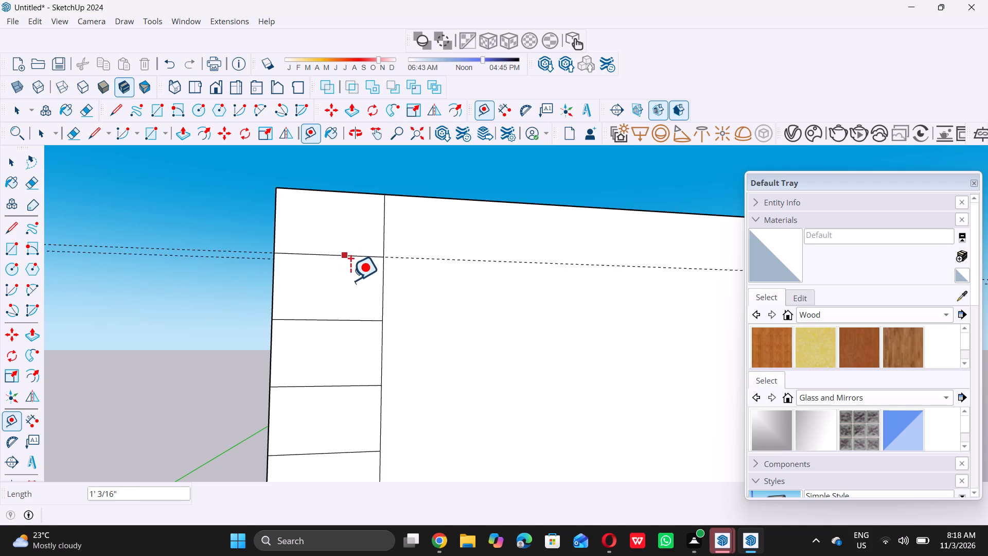
middle_click_drag(350, 281, 351, 286)
middle_click_drag(351, 287, 347, 319)
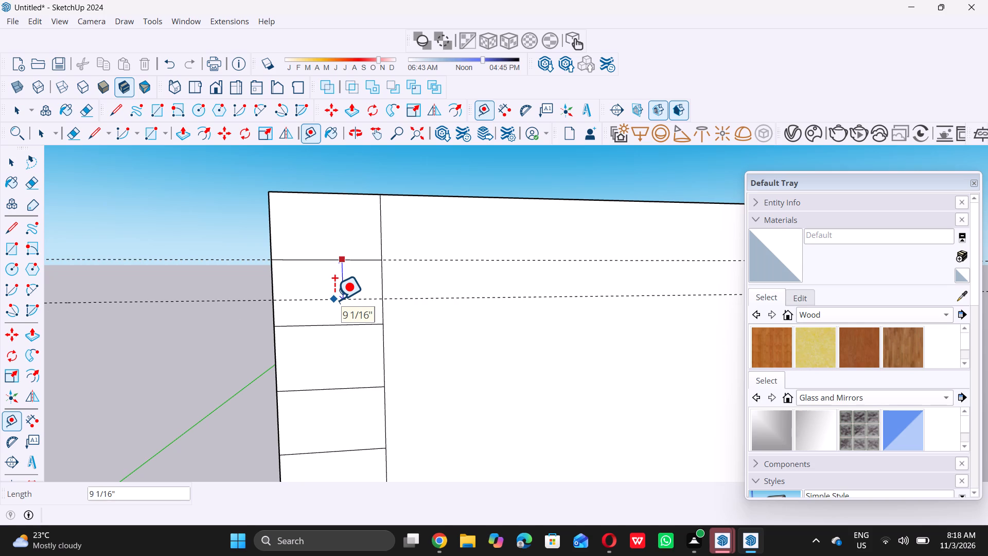
type("0.5")
key("shift+quotedbl")
key("Return")
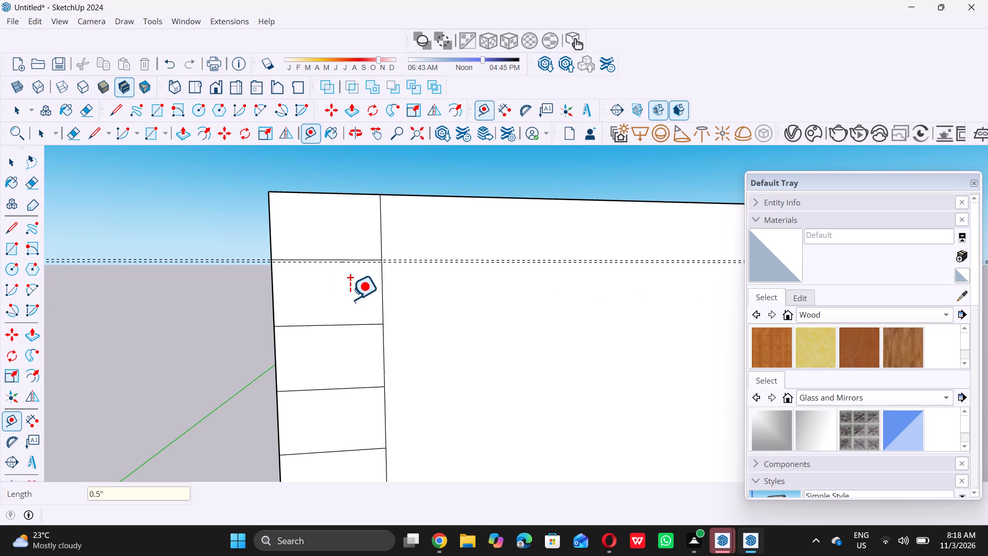
Place a guide along the left strip's second division line from the top and another guide 0.5" below it.
double_click(331, 323)
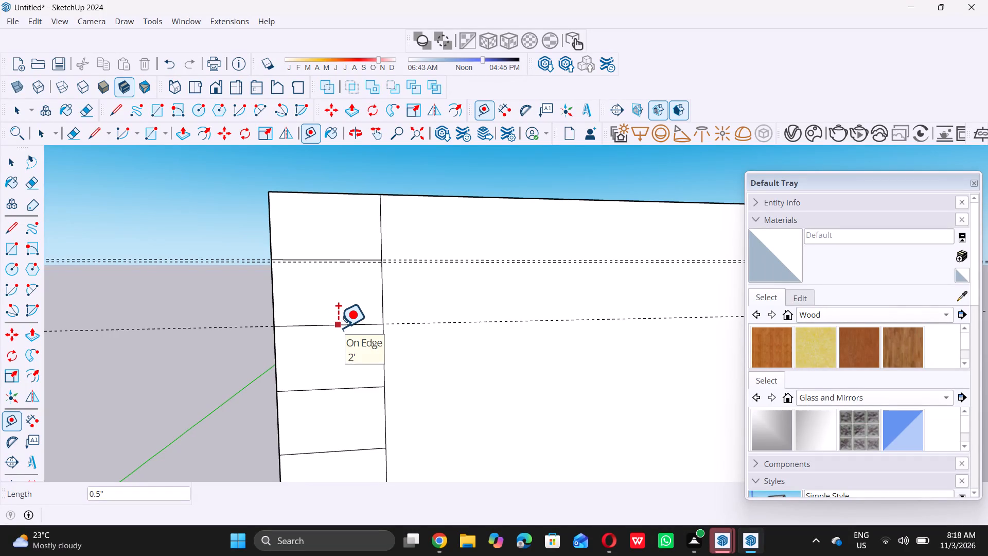
double_click(339, 327)
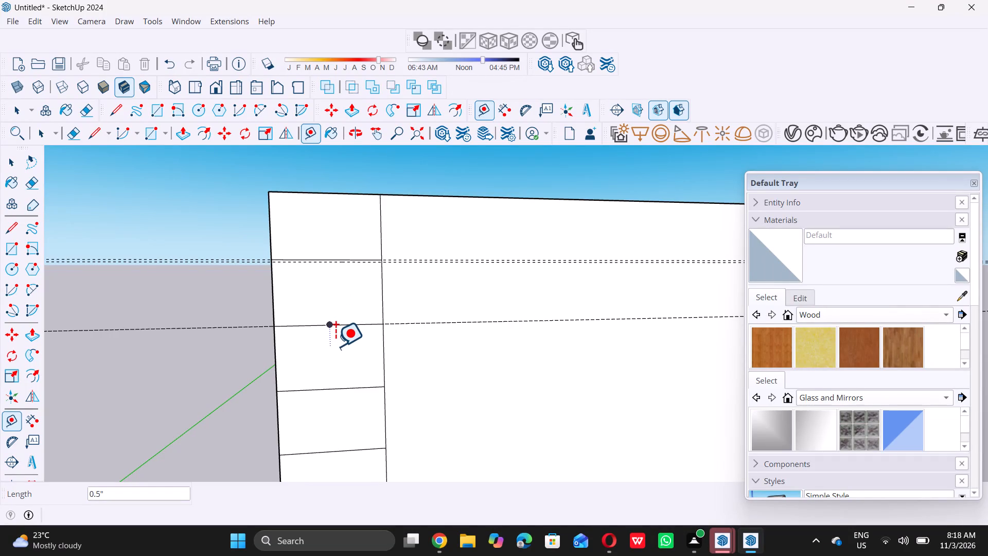
key("ctrl+z")
left_click(340, 326)
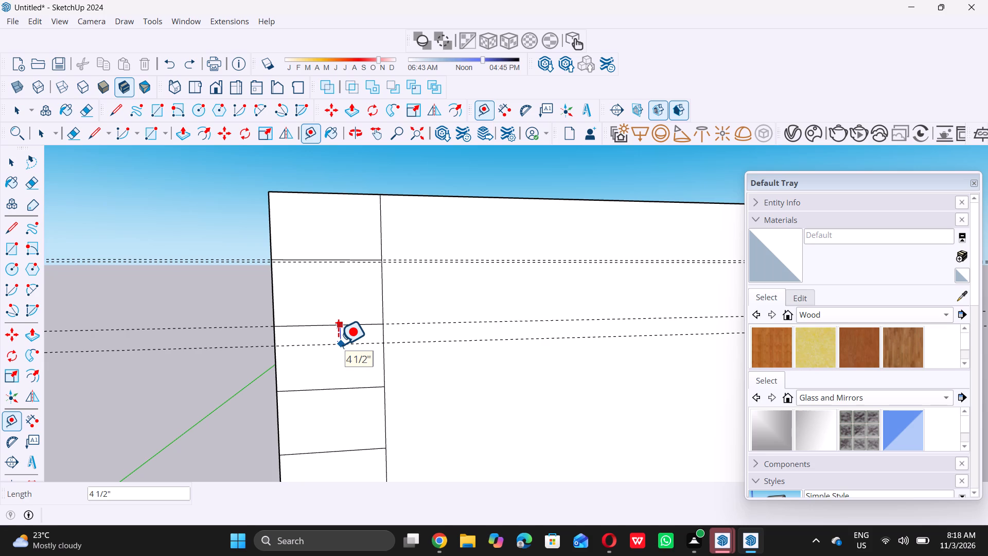
type("0.5")
key("shift+quotedbl")
key("Return")
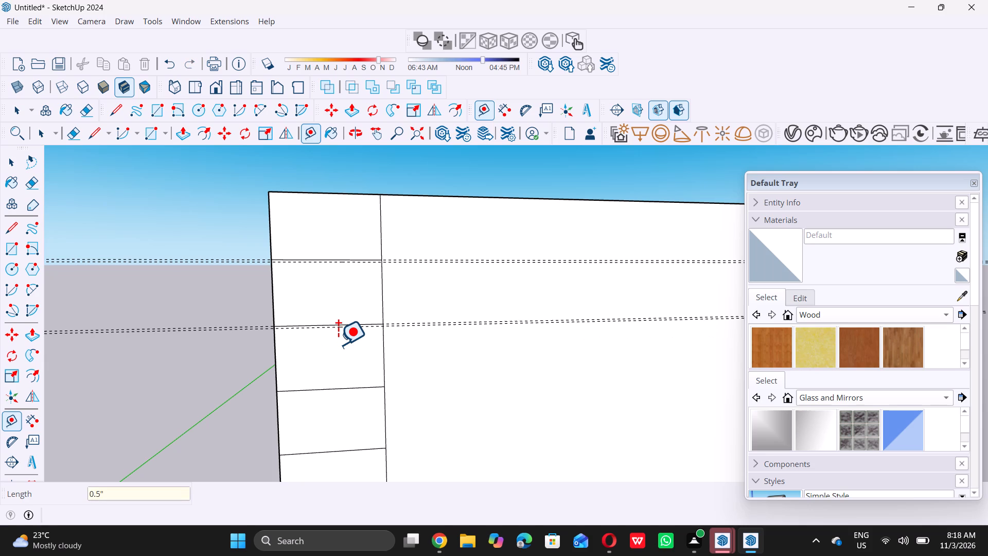
Place a guide 0.5" below the left strip's third division line from the top.
scroll(341, 334, "down", 5)
scroll(332, 360, "up", 6)
left_click(332, 358)
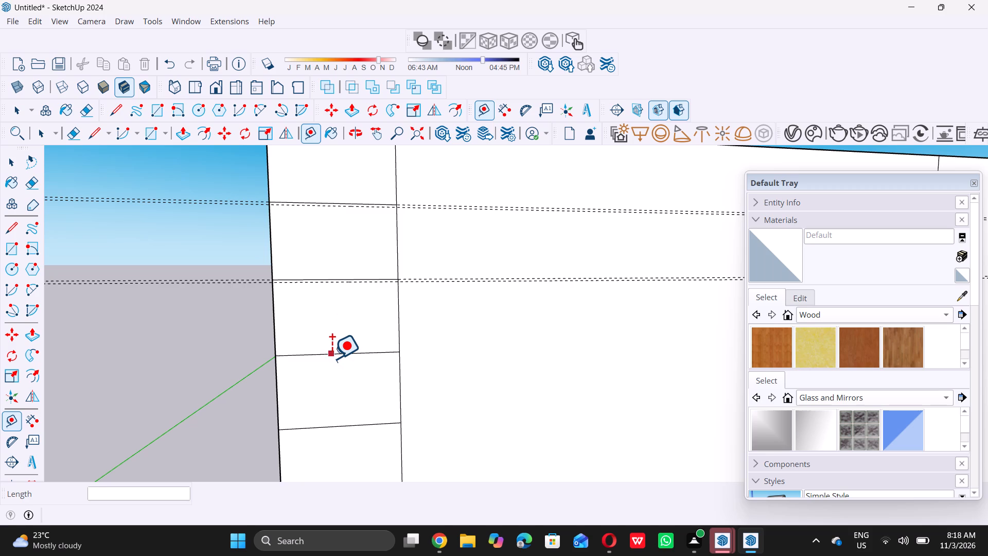
type("0.5")
key("shift+quotedbl")
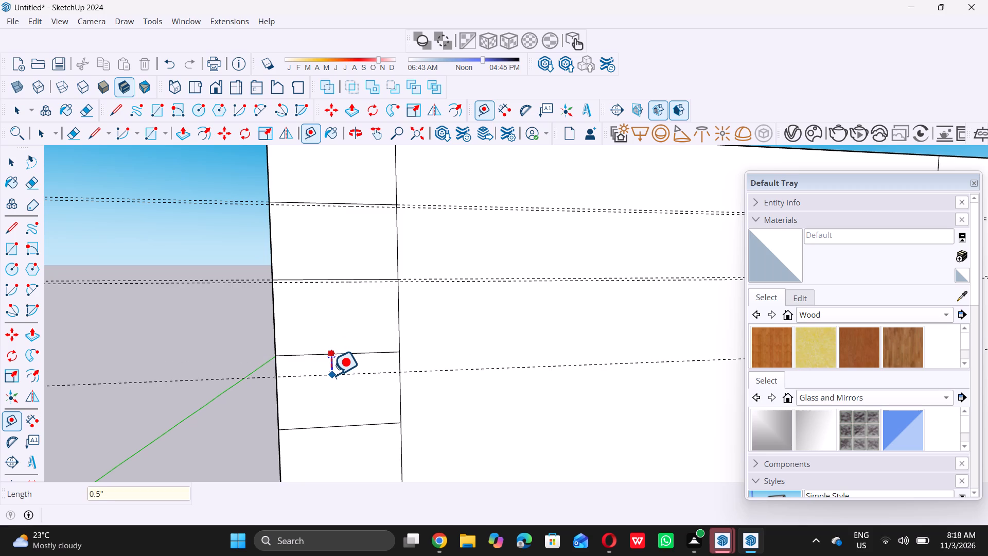
key("Return")
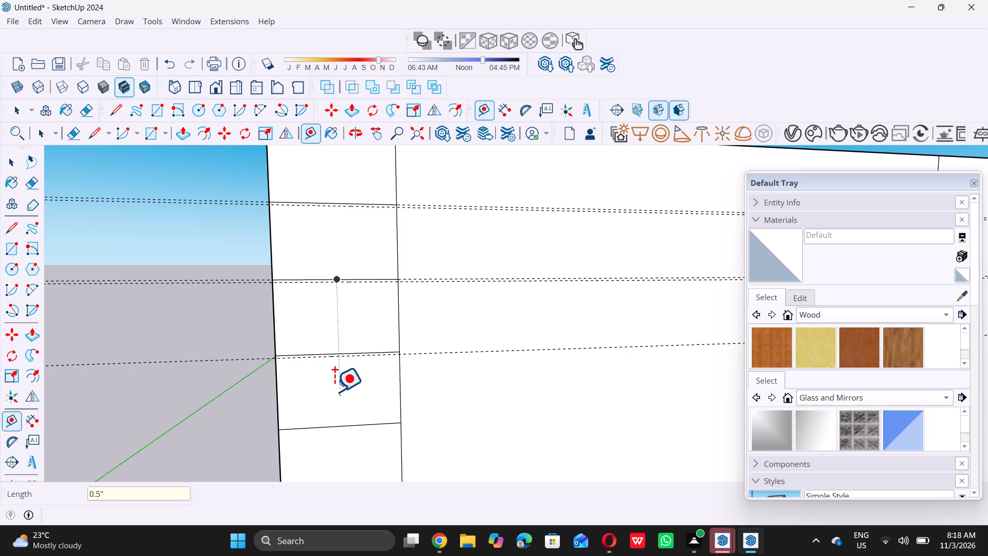
Place a guide 0.5" below the left strip's fourth division line from the top.
scroll(355, 372, "down", 10)
scroll(370, 320, "down", 4)
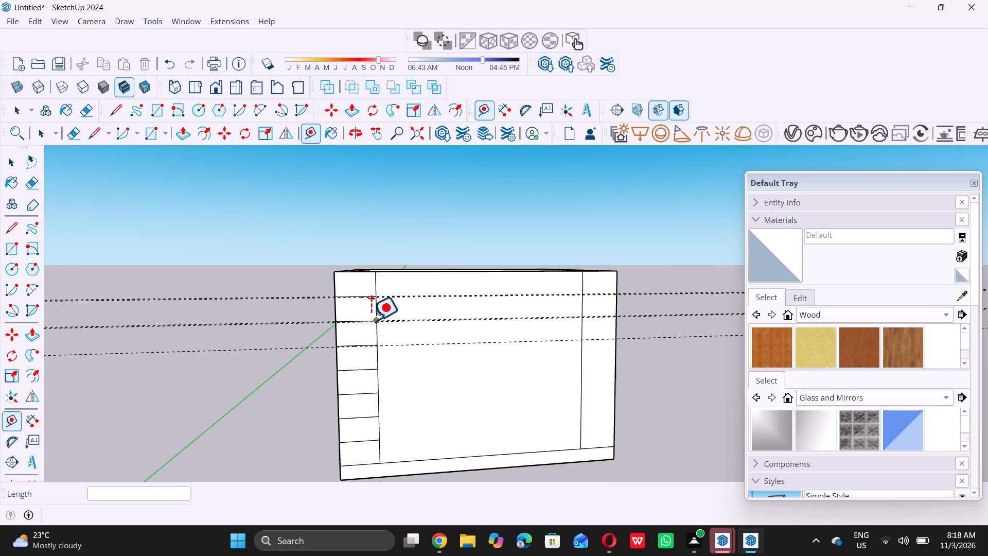
scroll(359, 402, "up", 9)
scroll(348, 348, "up", 3)
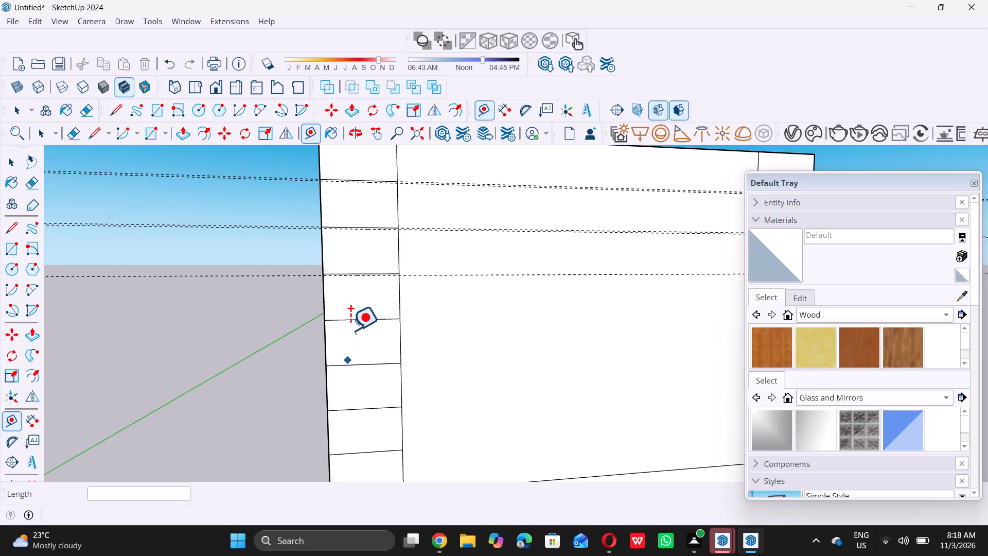
scroll(350, 330, "up", 5)
left_click(350, 309)
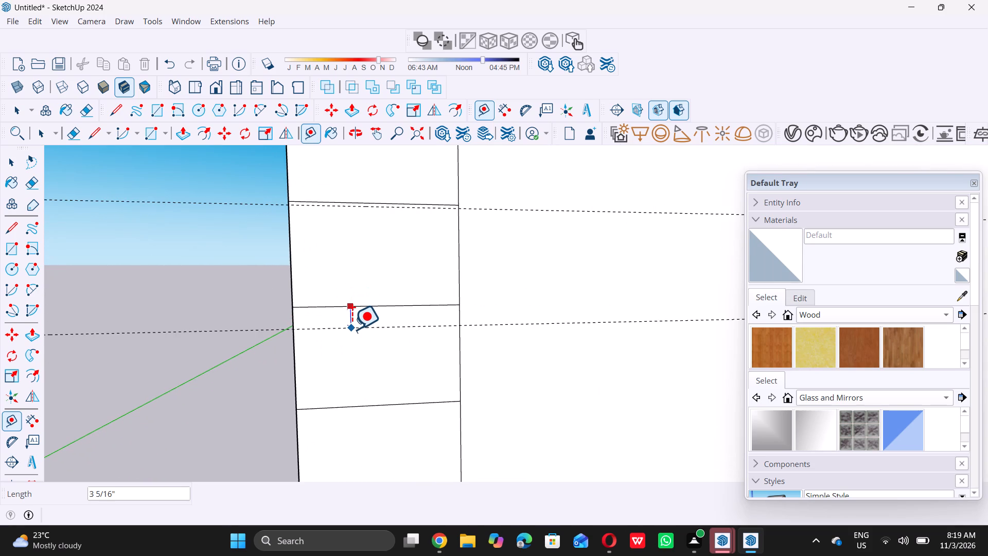
type("0.5")
key("shift+quotedbl")
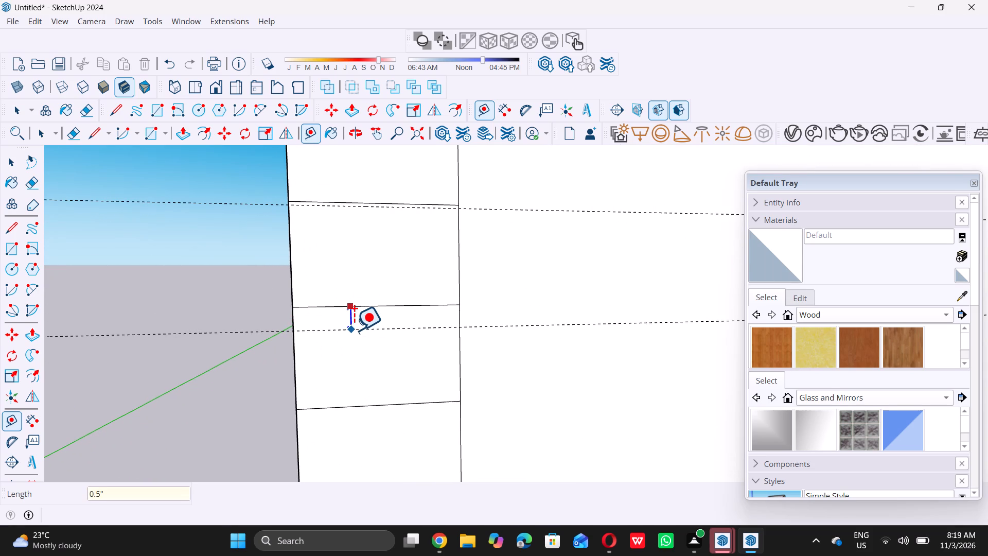
key("Return")
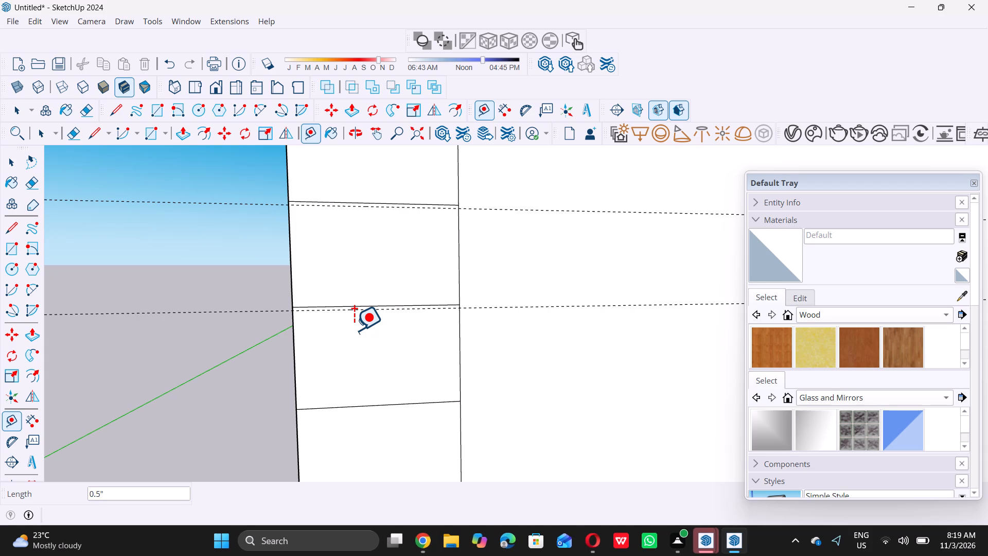
Place a guide 0.5" below the left strip's fifth division line from the top.
scroll(356, 324, "down", 10)
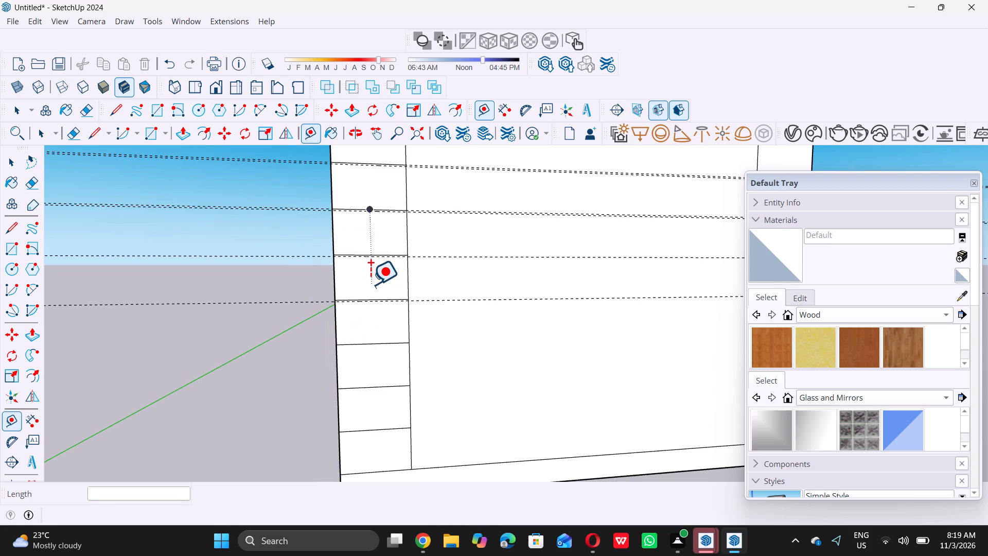
scroll(371, 284, "down", 4)
scroll(378, 336, "up", 7)
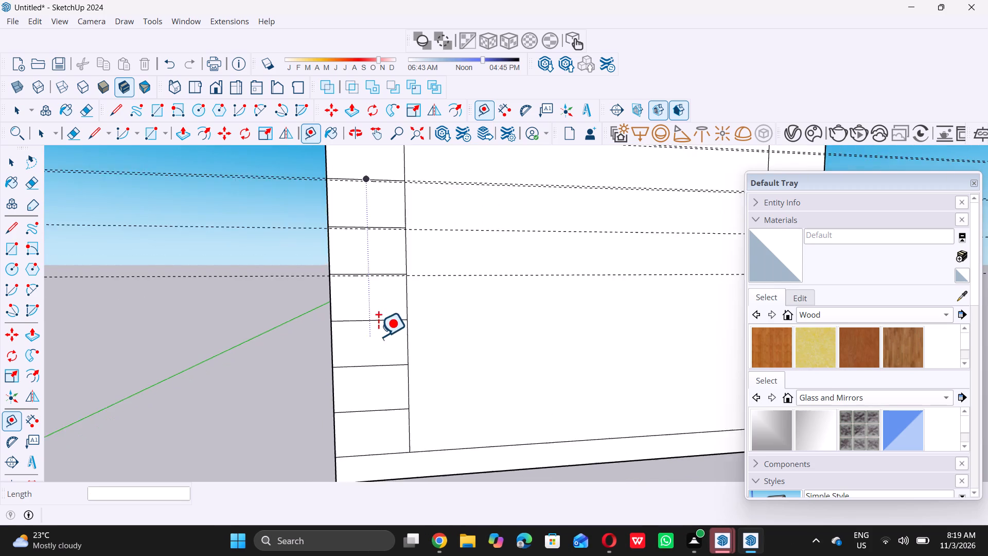
scroll(378, 336, "up", 3)
left_click(381, 313)
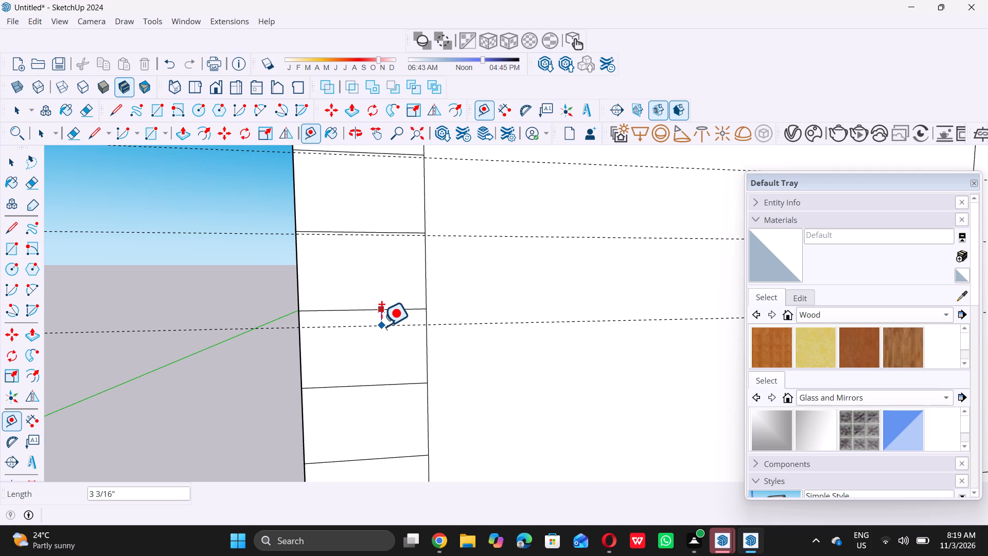
scroll(390, 298, "down", 5)
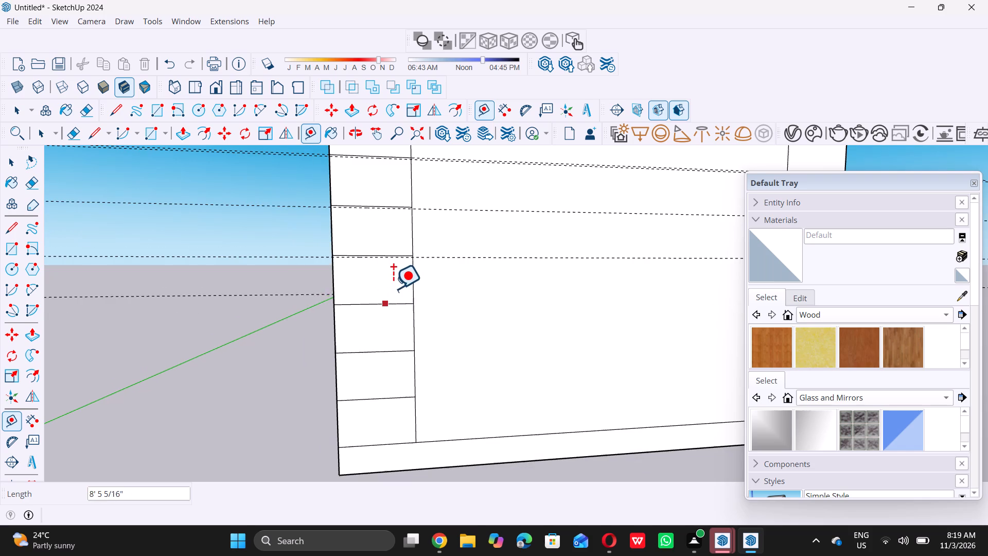
type("0.")
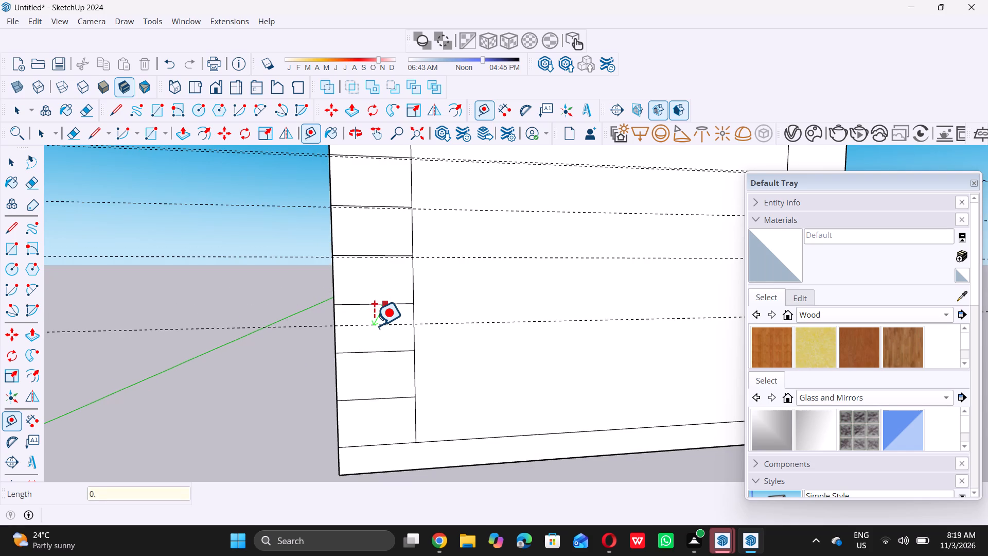
key("5")
key("shift+quotedbl")
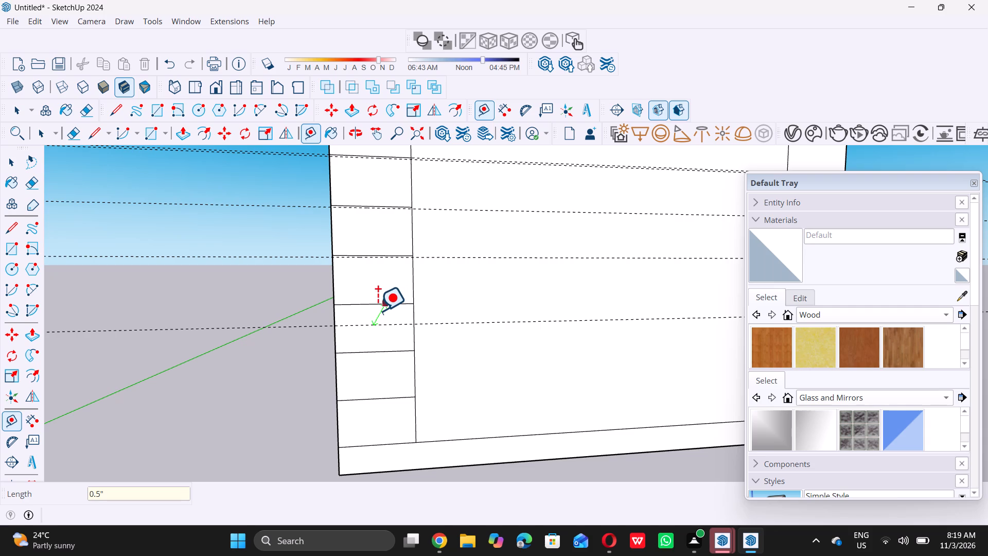
scroll(375, 313, "up", 8)
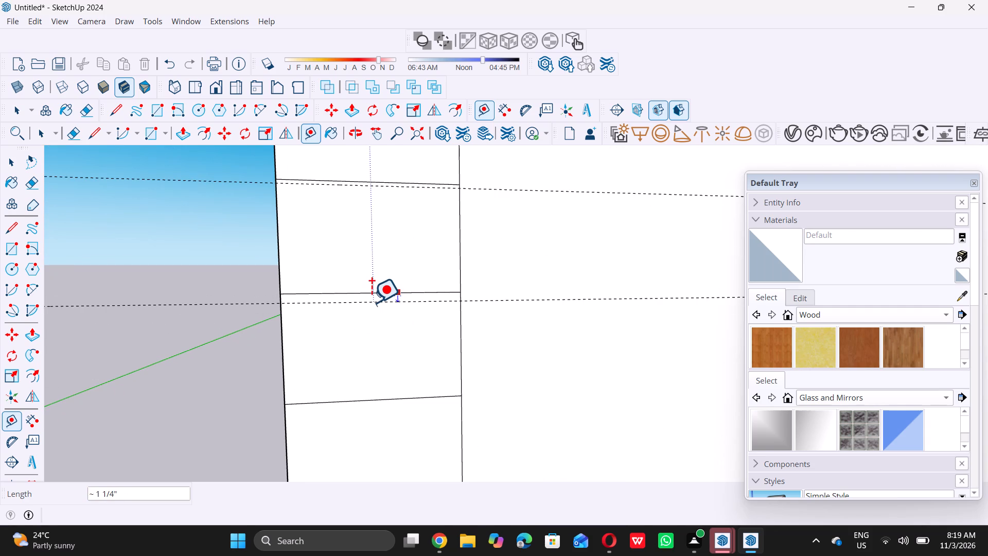
type("0.")
key("5")
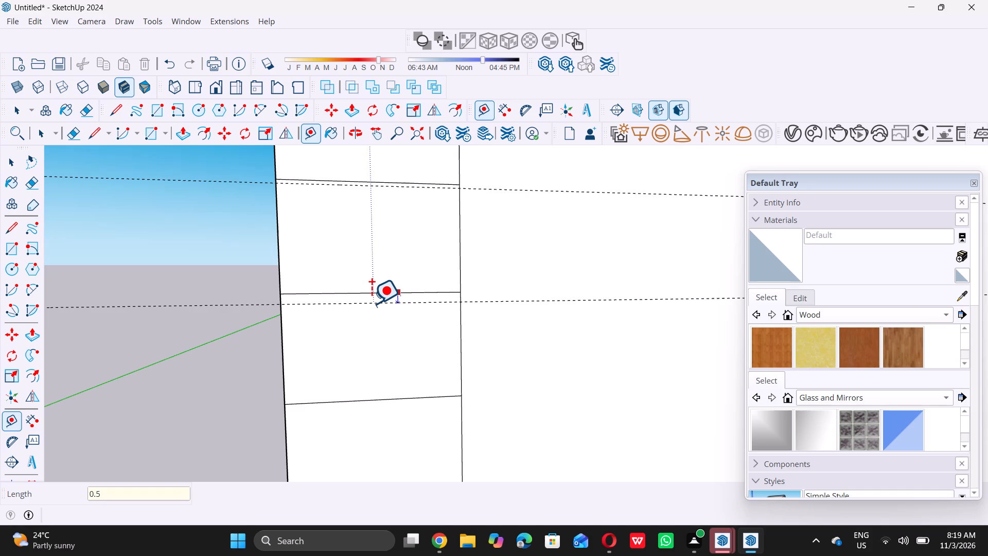
key("shift+quotedbl")
key("Return")
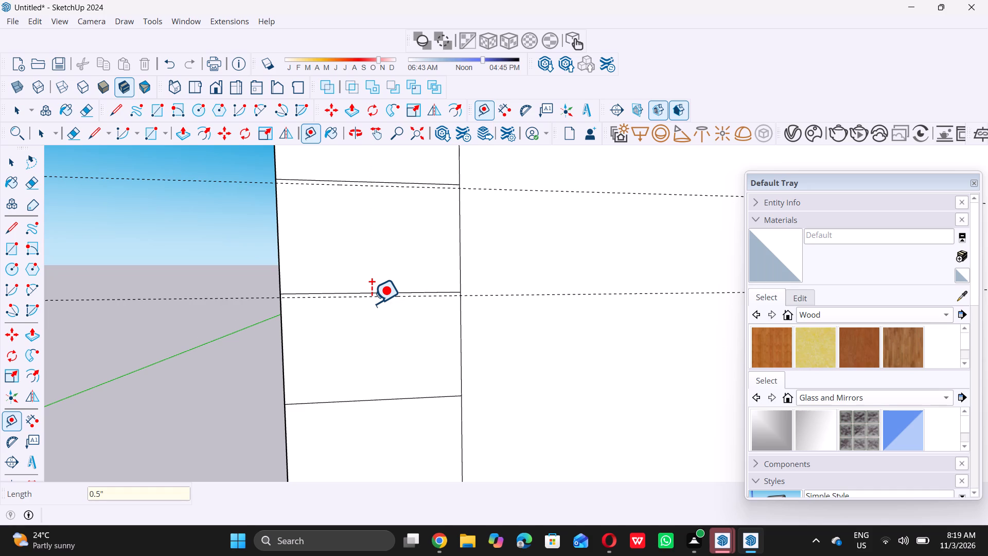
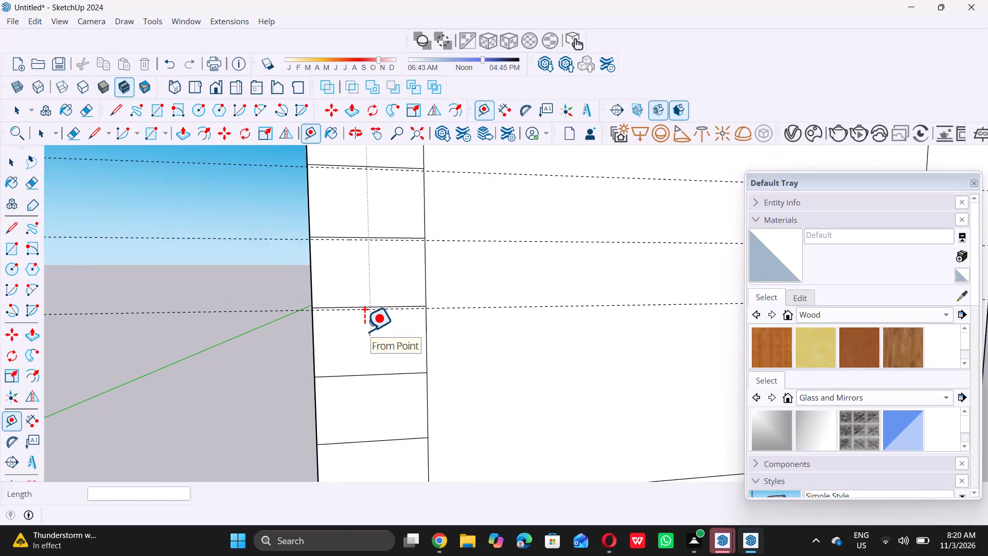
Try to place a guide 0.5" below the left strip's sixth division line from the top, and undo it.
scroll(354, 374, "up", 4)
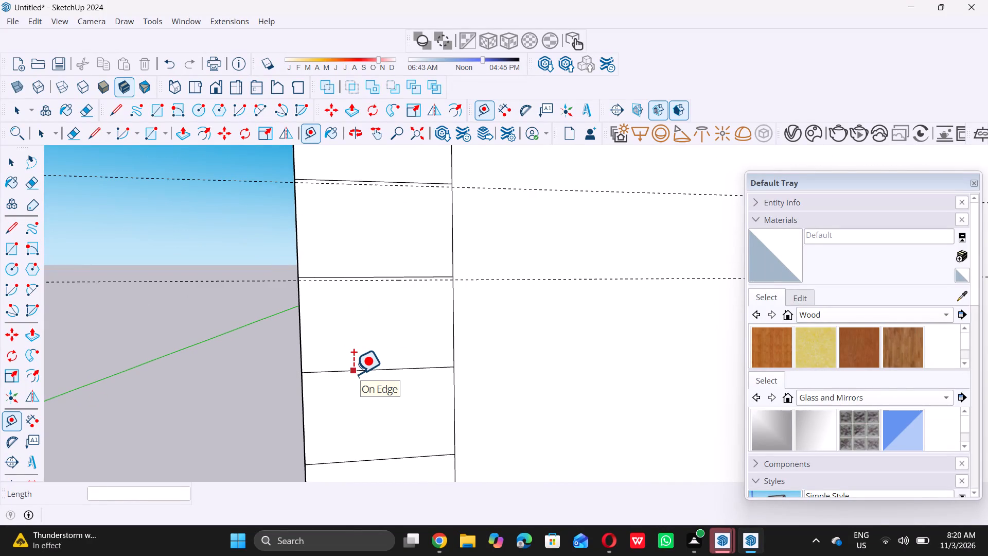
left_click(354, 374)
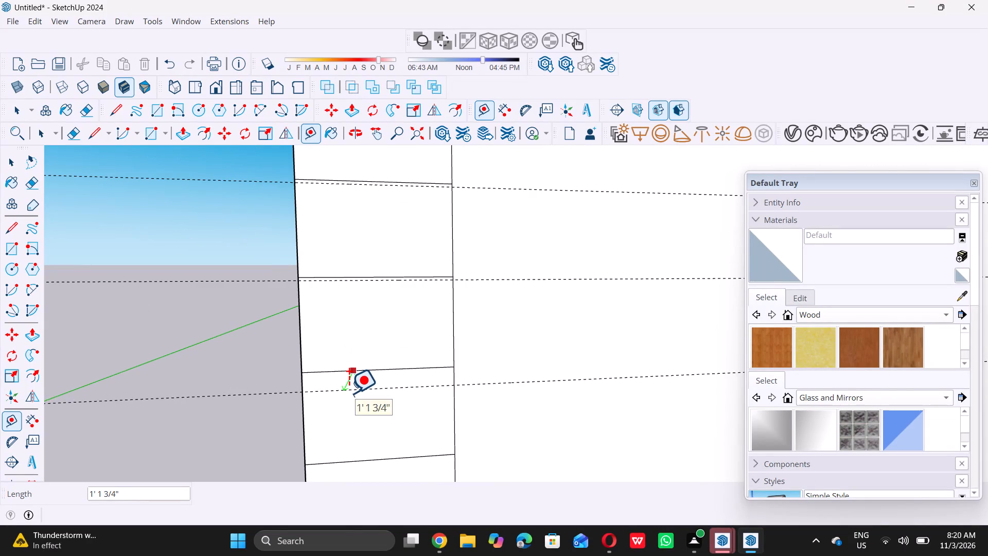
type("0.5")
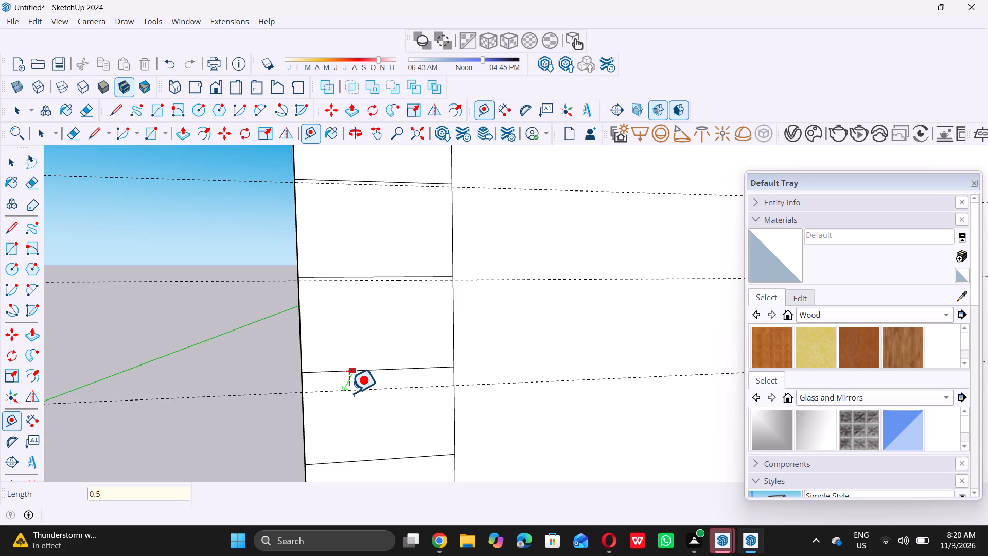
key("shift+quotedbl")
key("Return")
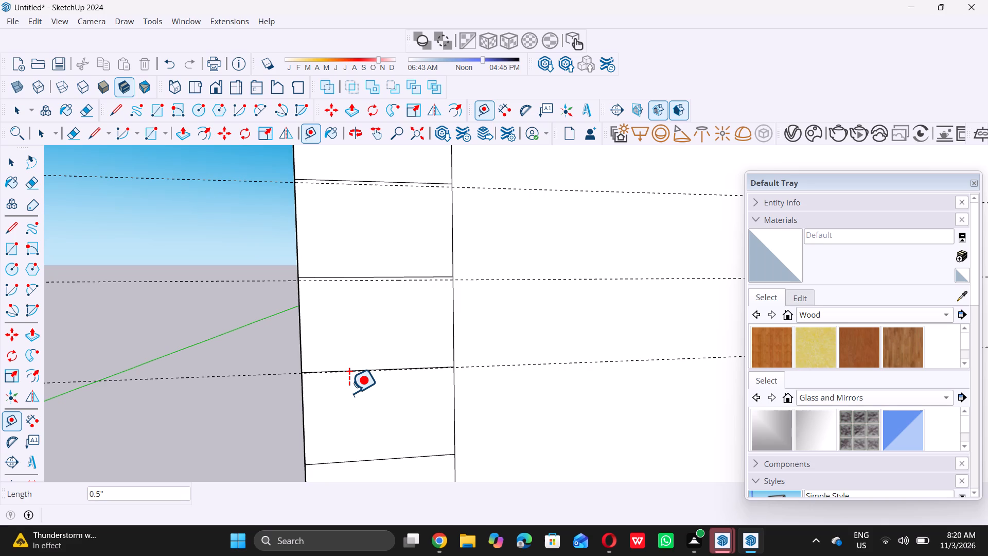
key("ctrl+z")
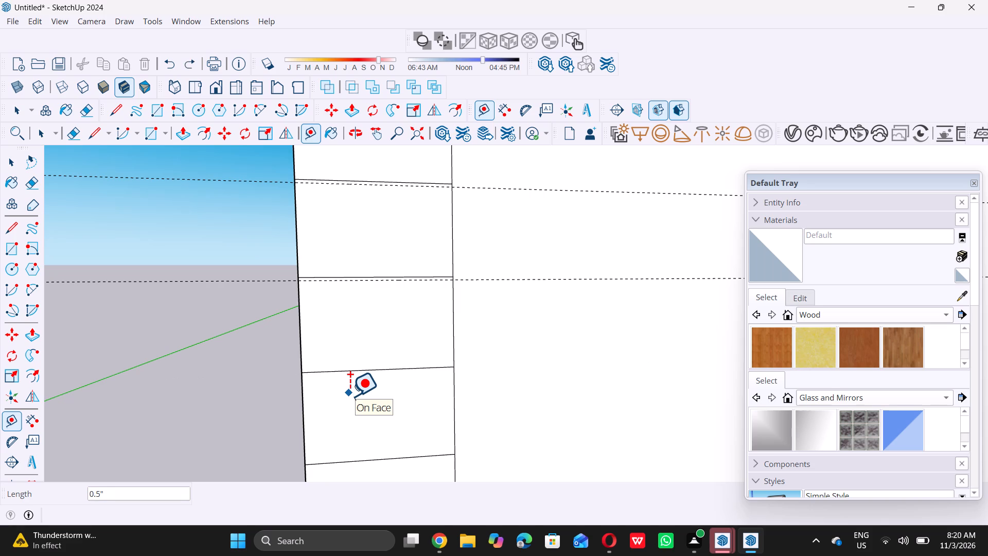
Place a guide along the left strip's sixth division line from the top and another guide 0.5" below it.
scroll(343, 366, "down", 10)
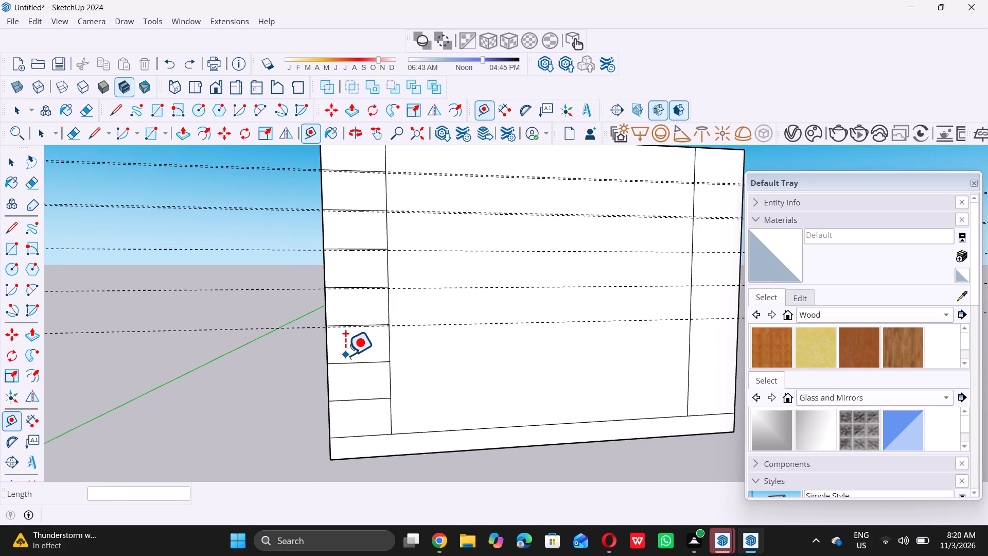
scroll(348, 377, "up", 14)
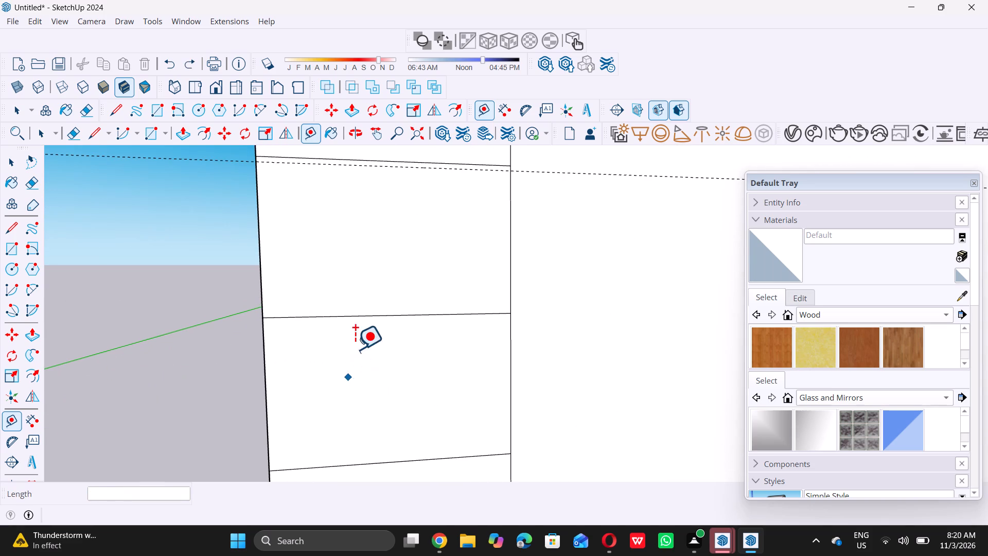
double_click(373, 318)
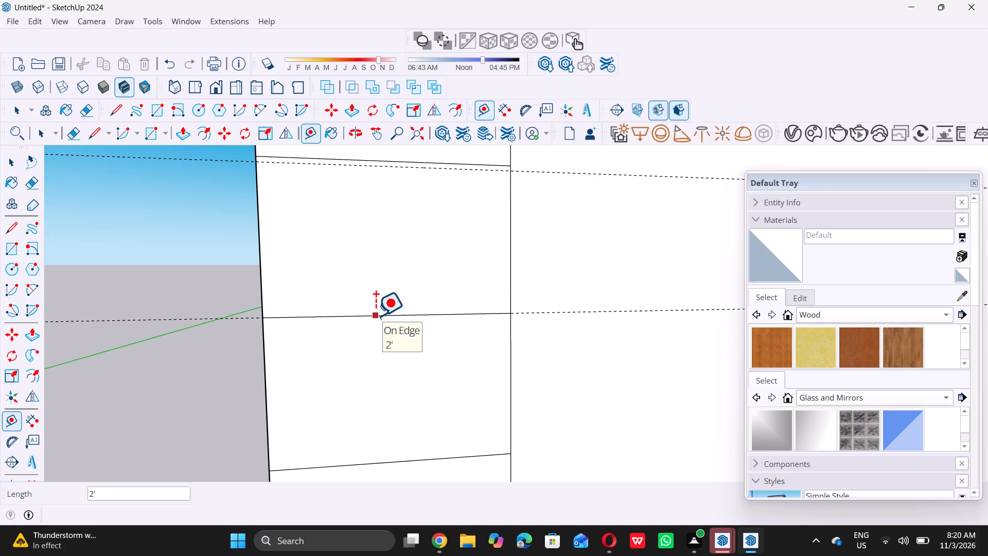
left_click(376, 316)
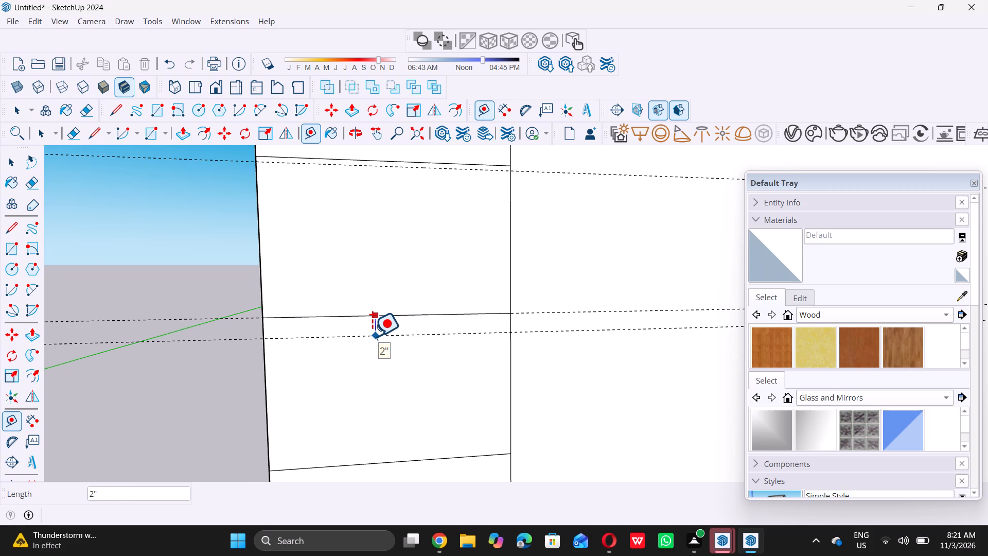
key("0")
key("period")
key("5")
key("shift+quotedbl")
key("Return")
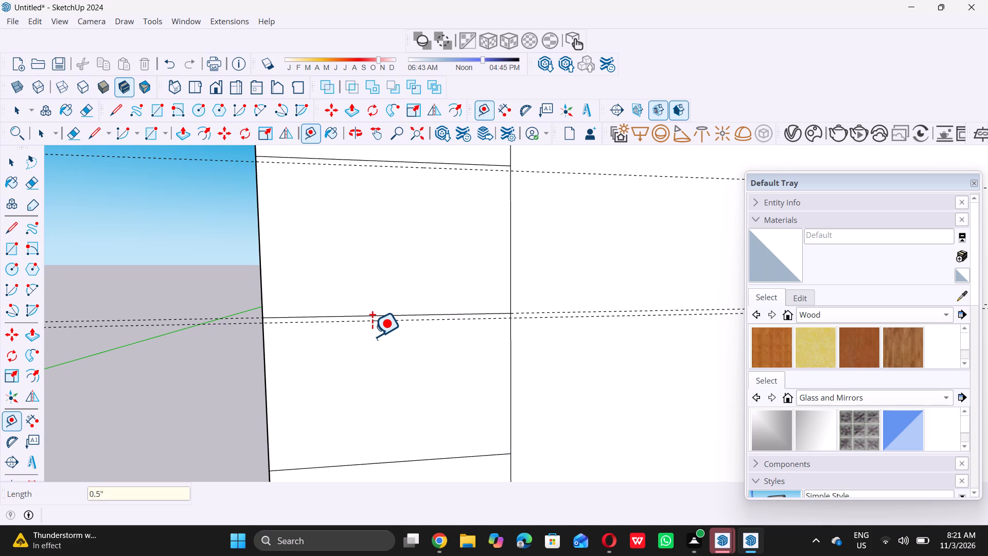
Place a guide along the left strip's seventh division line from the top.
scroll(407, 394, "down", 9)
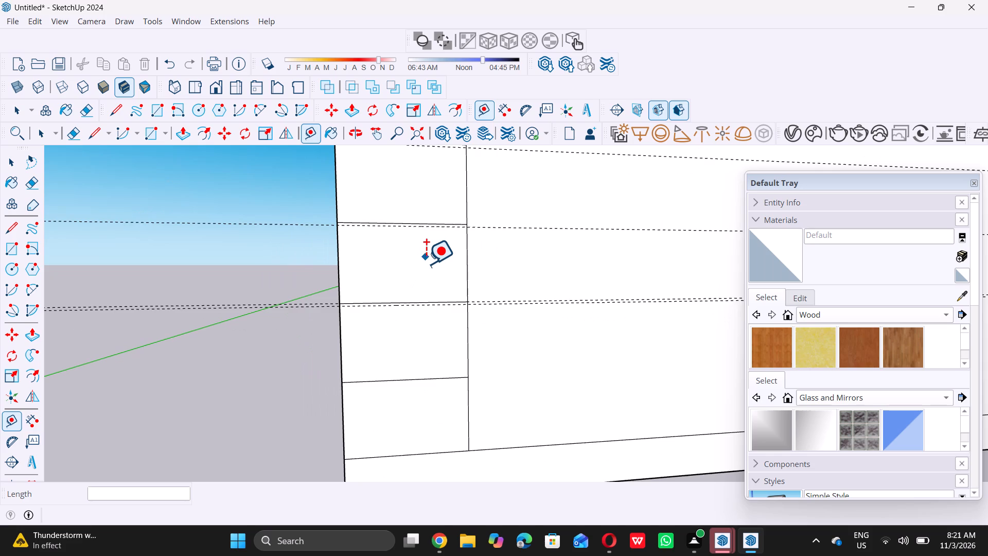
scroll(427, 259, "down", 3)
scroll(393, 379, "up", 6)
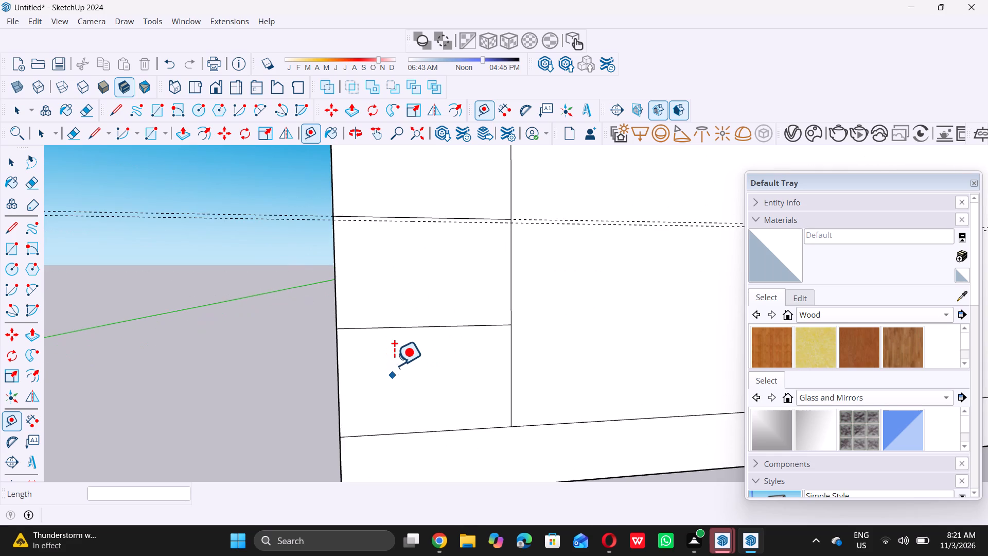
scroll(394, 364, "up", 5)
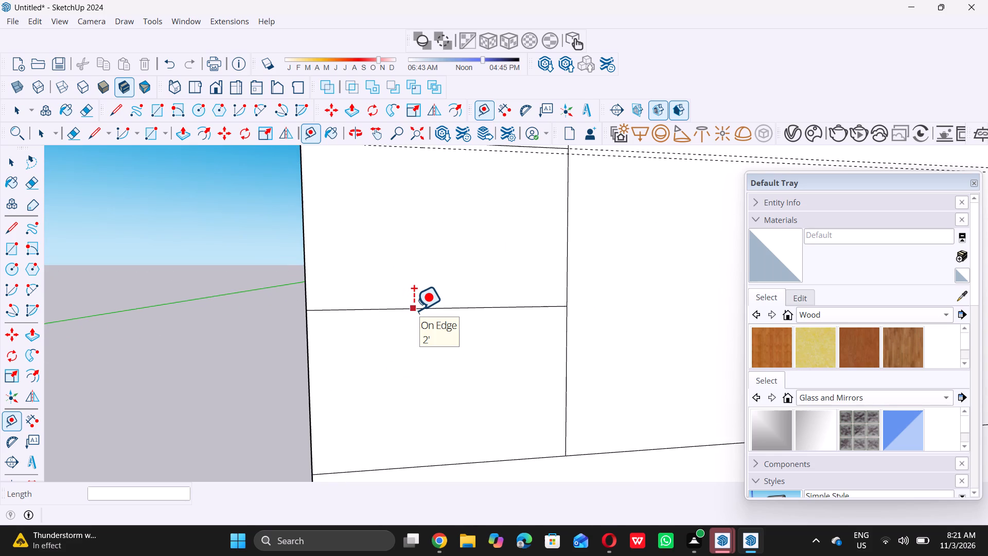
double_click(414, 310)
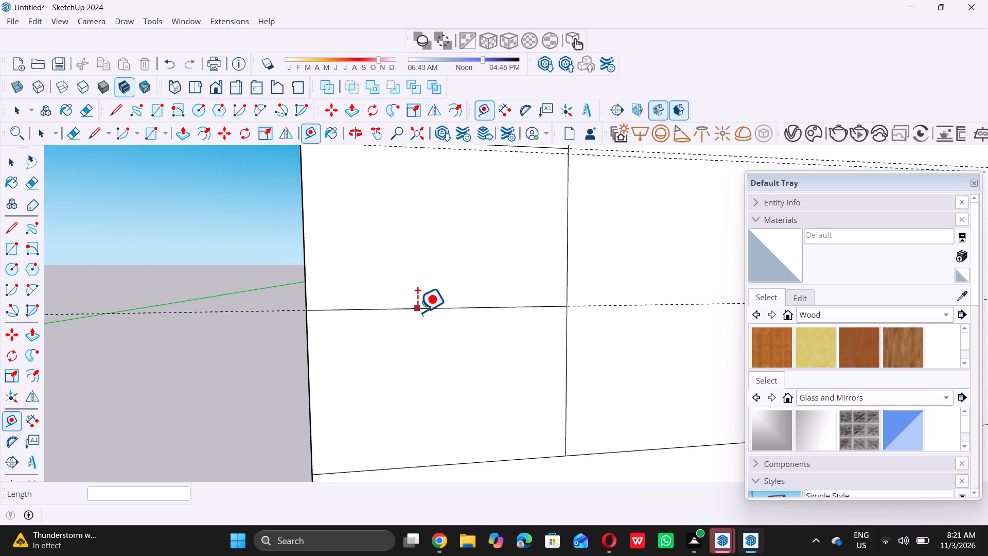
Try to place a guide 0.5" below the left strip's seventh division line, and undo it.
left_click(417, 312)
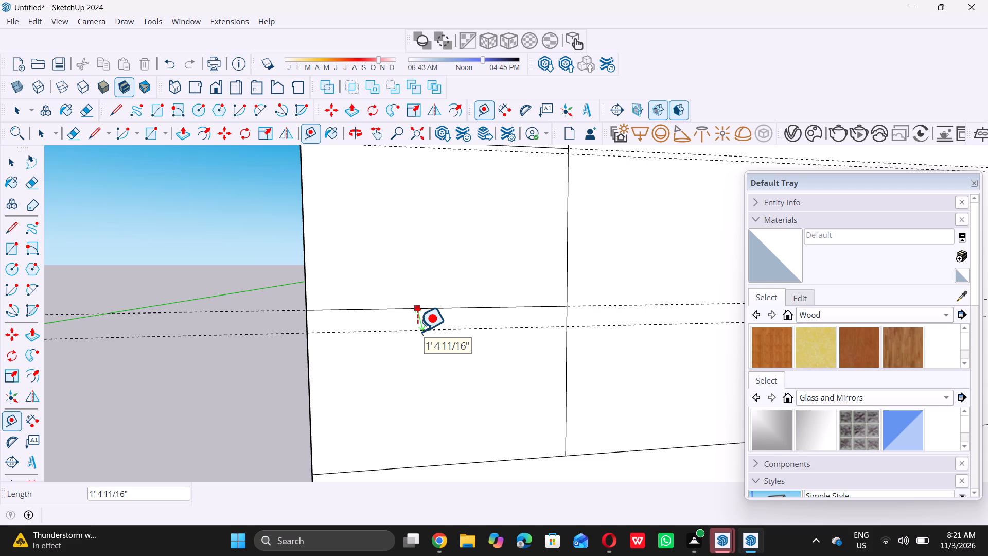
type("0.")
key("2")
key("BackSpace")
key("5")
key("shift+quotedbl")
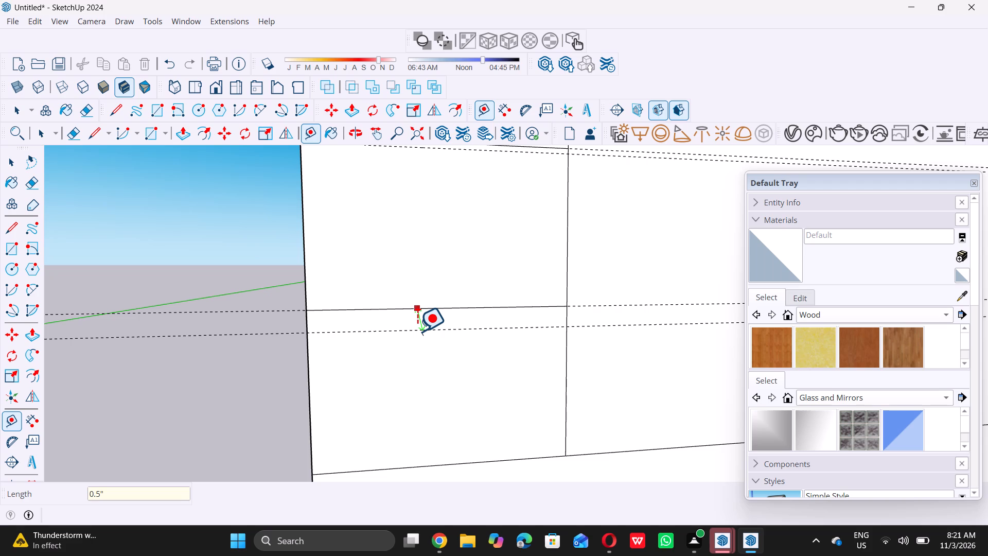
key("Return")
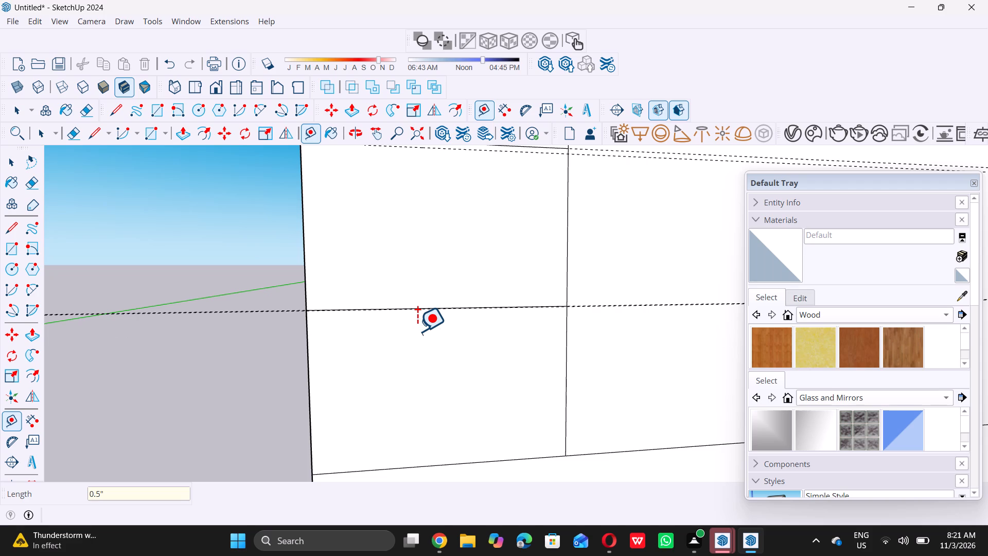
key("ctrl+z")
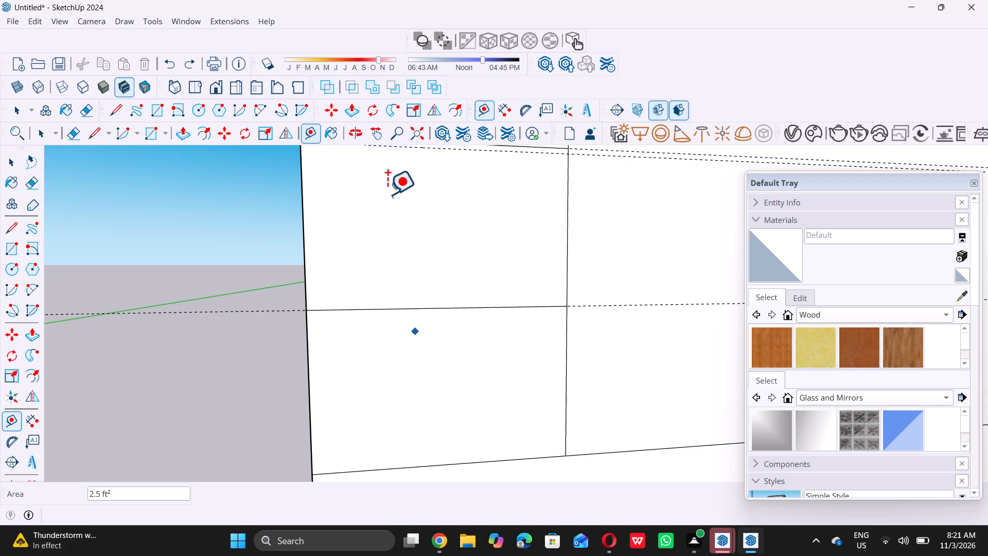
Place a guide 0.5" below the left strip's seventh division line from the top.
scroll(370, 62, "down", 6)
scroll(384, 303, "down", 5)
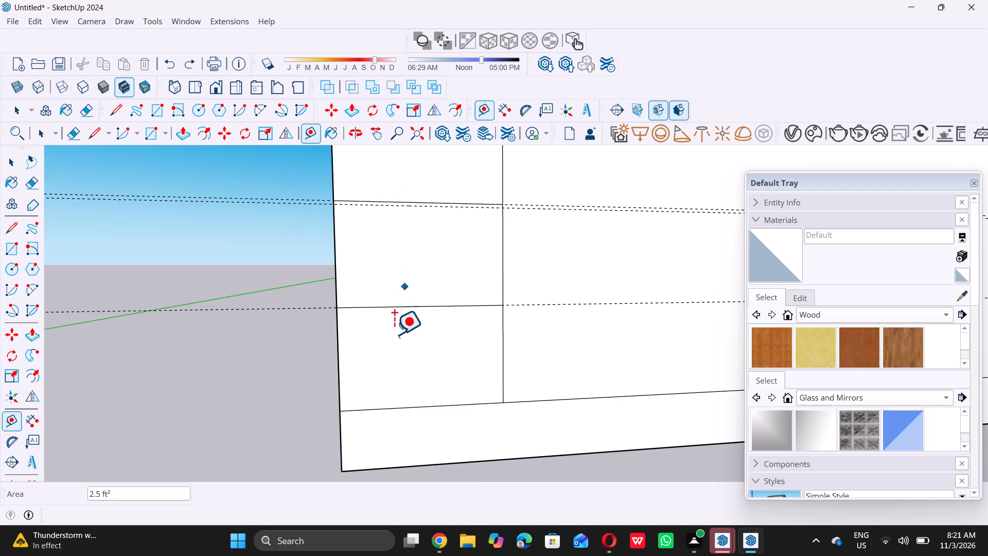
middle_click_drag(393, 336, 409, 291)
middle_click(409, 291)
middle_click(409, 290)
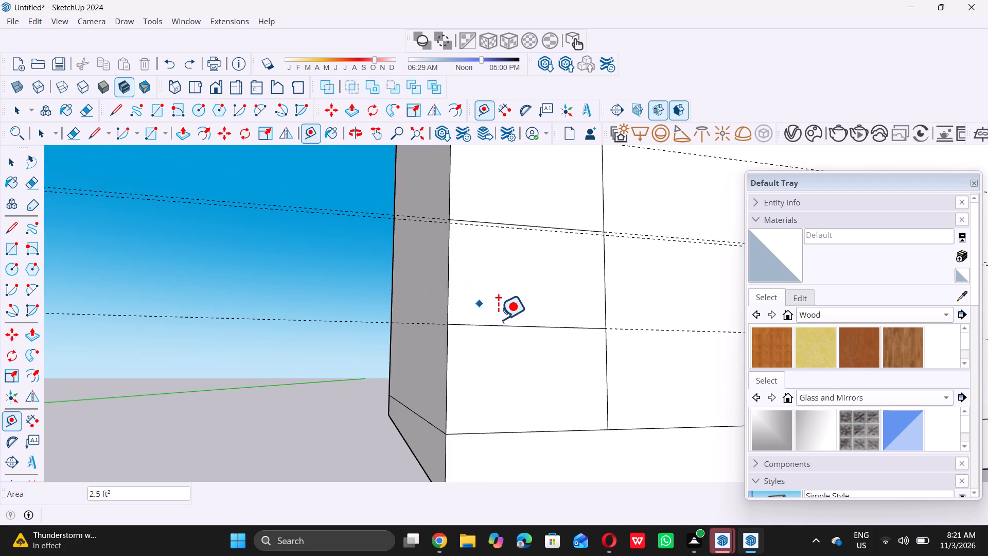
scroll(501, 322, "up", 10)
triple_click(493, 329)
double_click(493, 329)
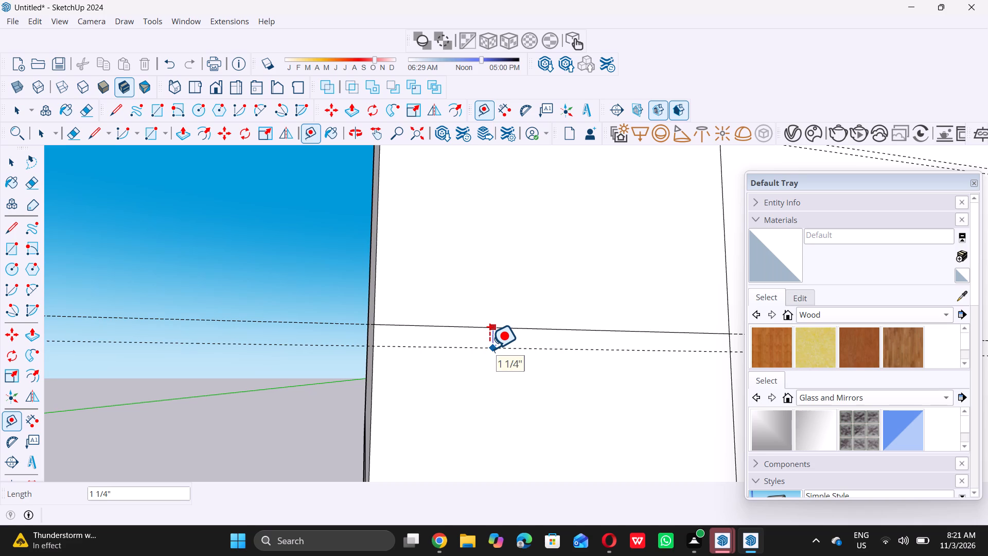
type("0.")
key("5")
key("shift+quotedbl")
key("Return")
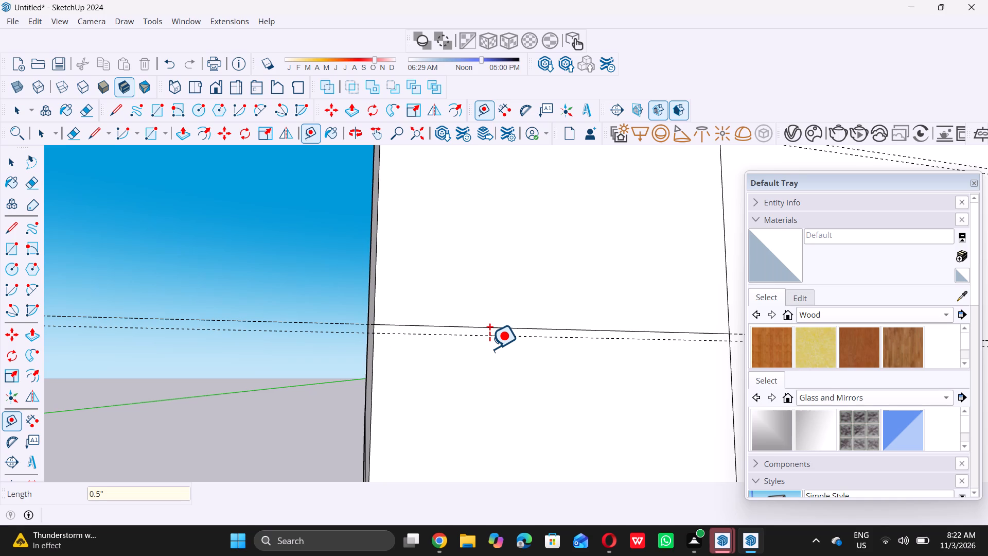
key("space")
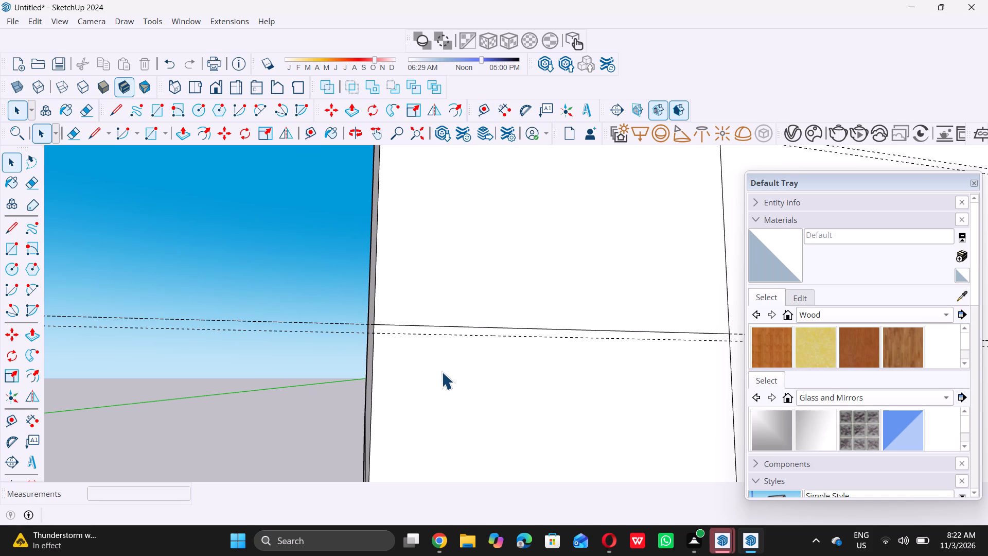
Draw a 1/2" by 2' rectangle across the left strip between its first division line from the top and the guide below it.
scroll(441, 372, "down", 11)
scroll(379, 356, "down", 6)
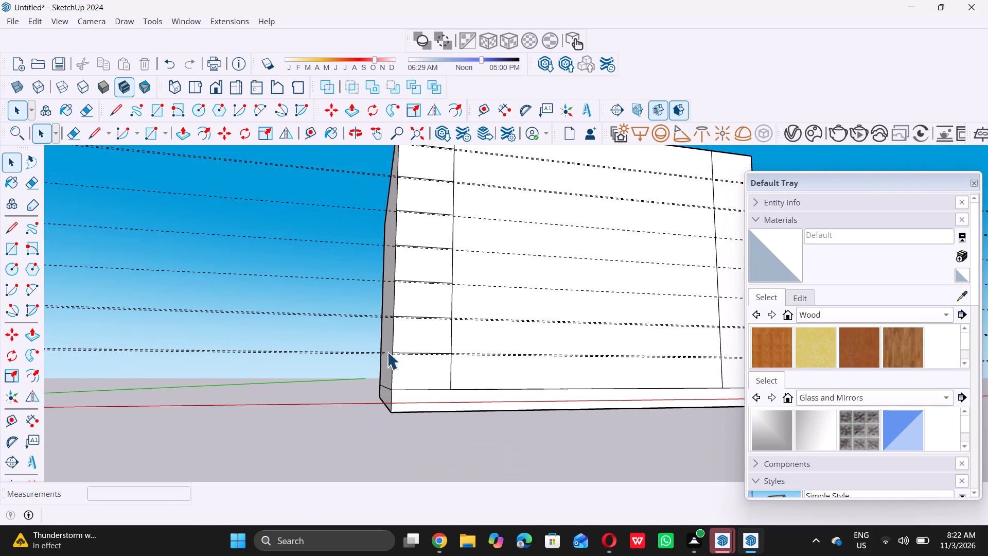
scroll(399, 364, "down", 5)
scroll(427, 229, "up", 7)
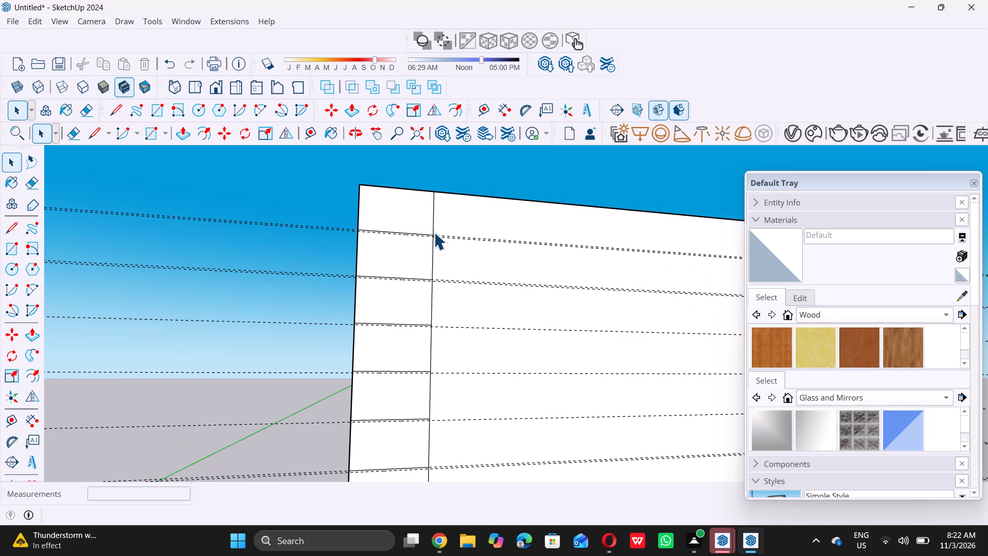
scroll(399, 227, "up", 7)
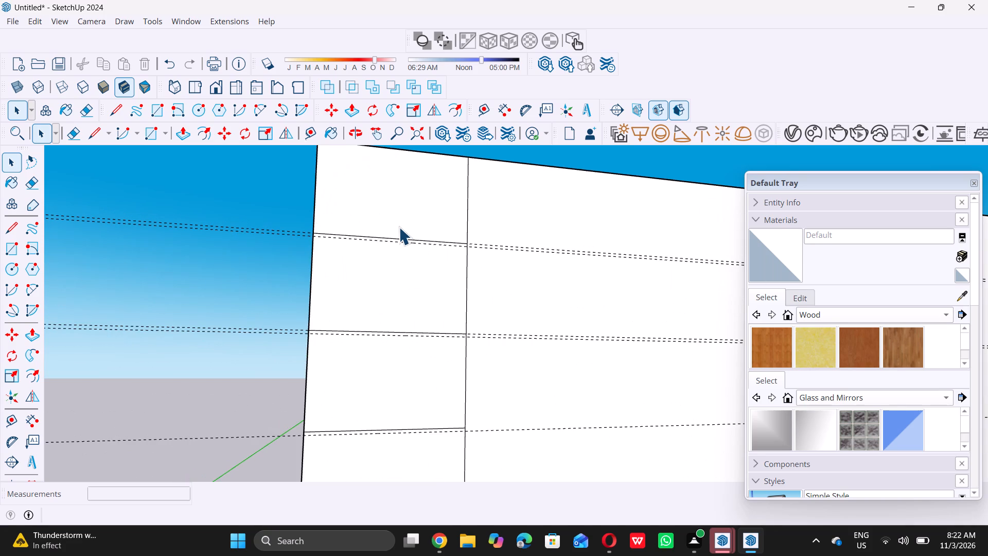
key("r")
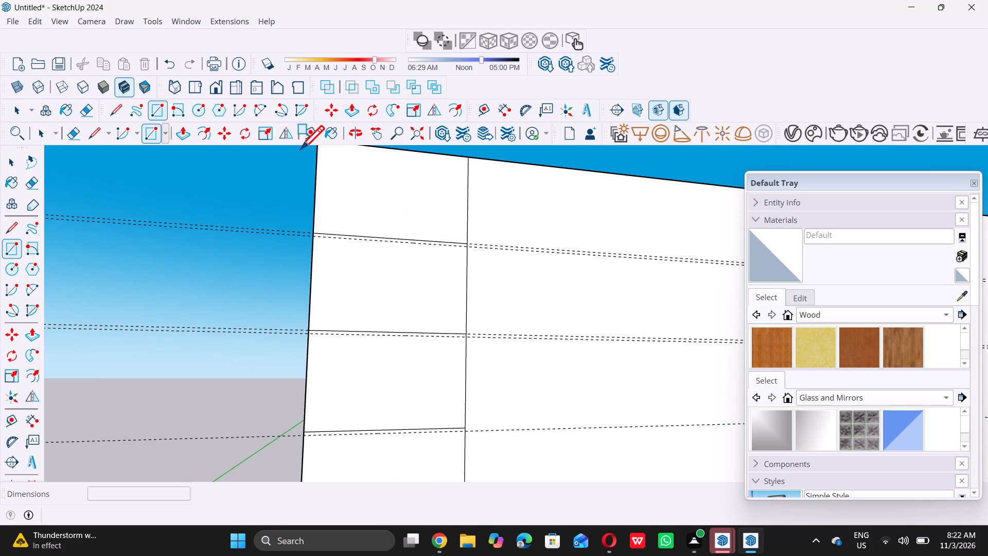
scroll(321, 241, "up", 5)
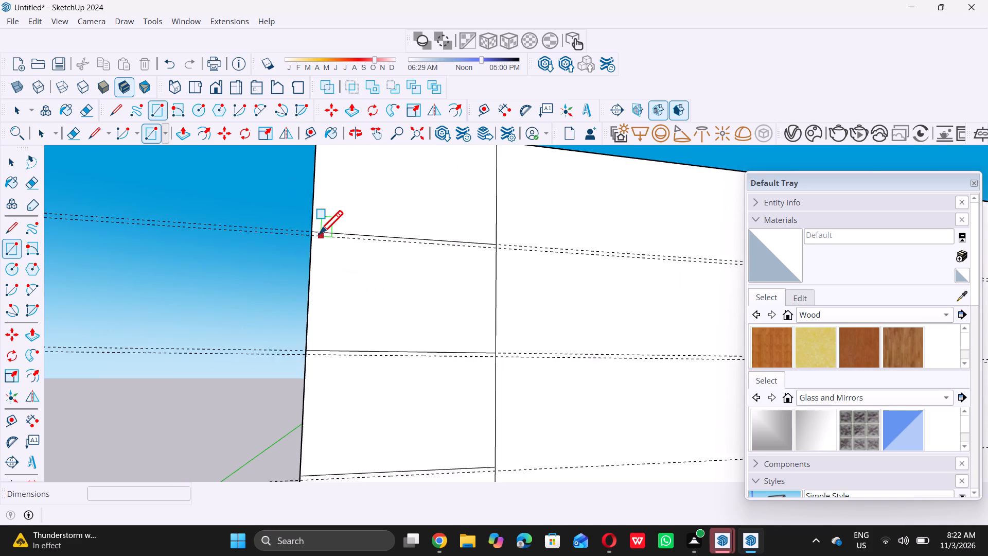
scroll(319, 234, "up", 13)
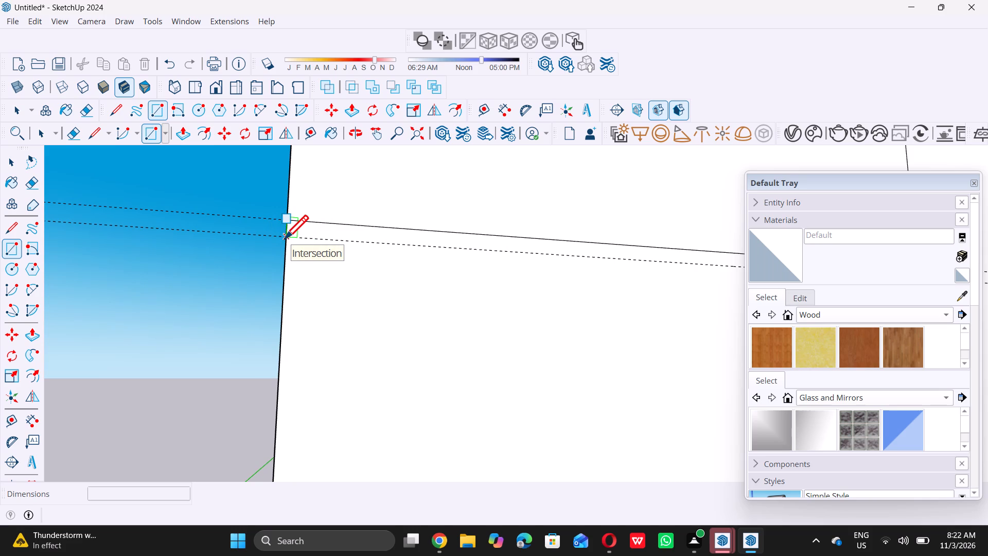
left_click(288, 237)
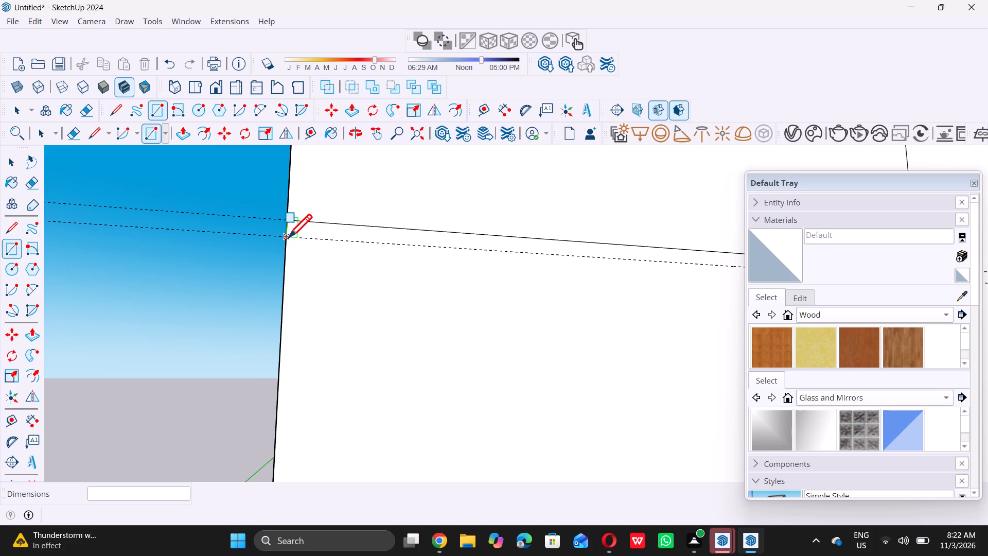
scroll(288, 237, "down", 11)
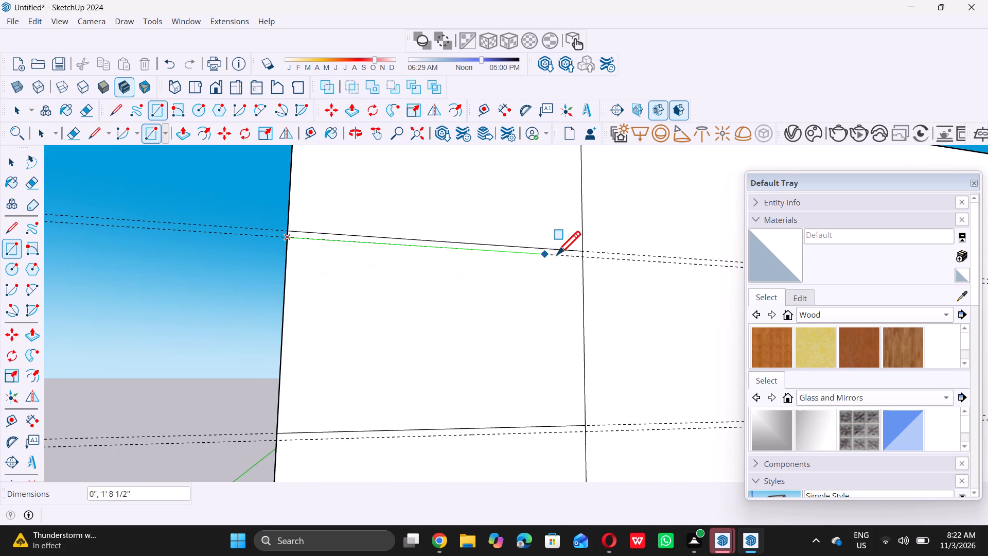
scroll(586, 252, "up", 3)
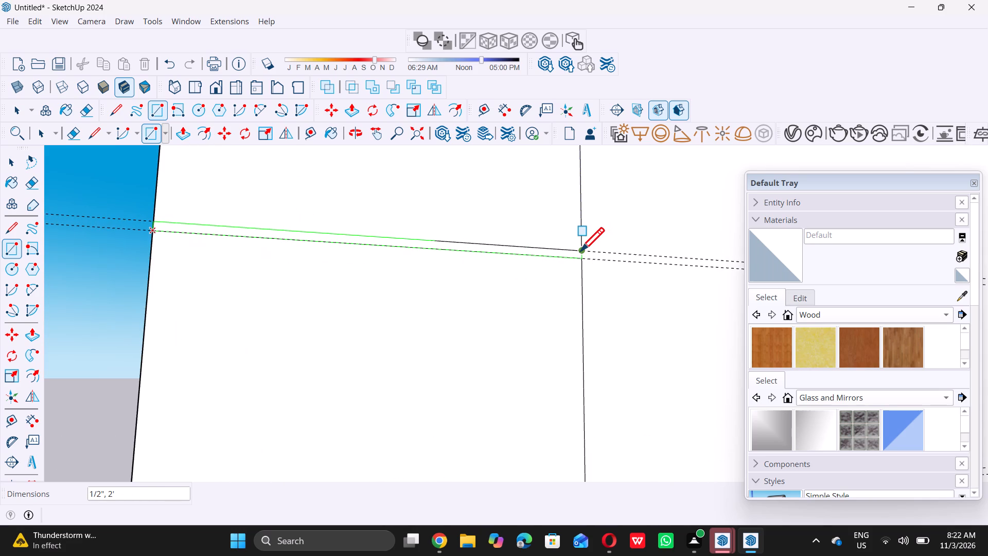
triple_click(580, 251)
scroll(307, 297, "down", 9)
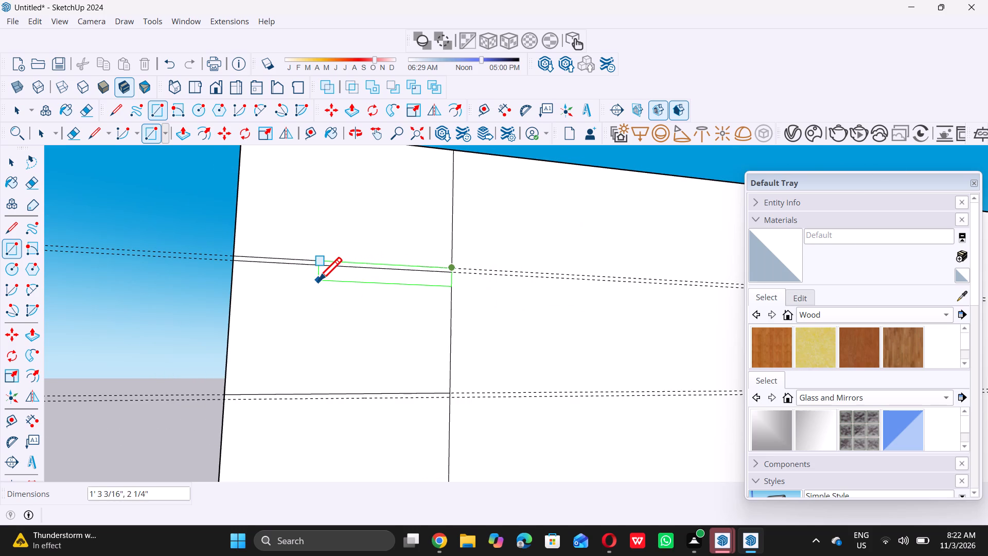
key("space")
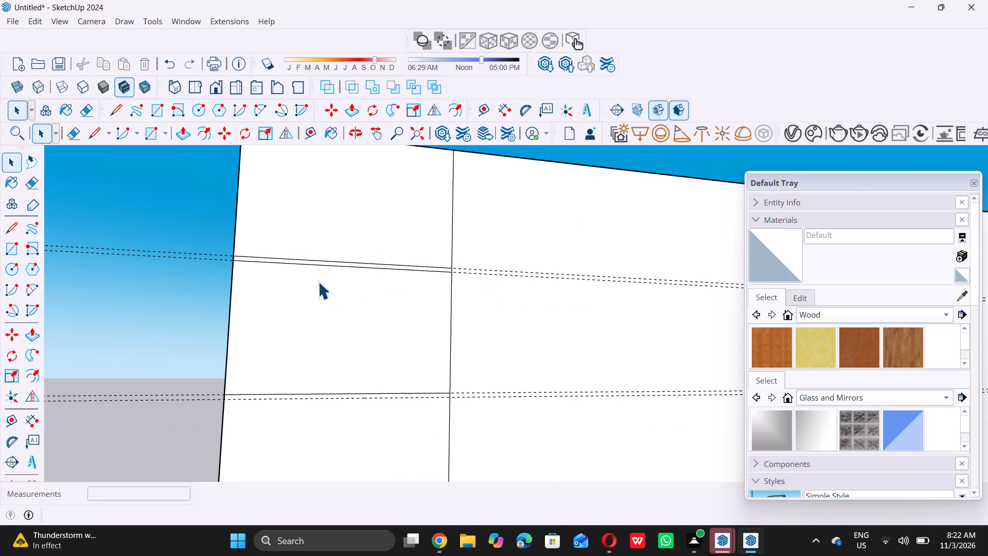
Draw a 1/2" by 2' rectangle between the left strip's second division line from the top and the guide below it.
key("r")
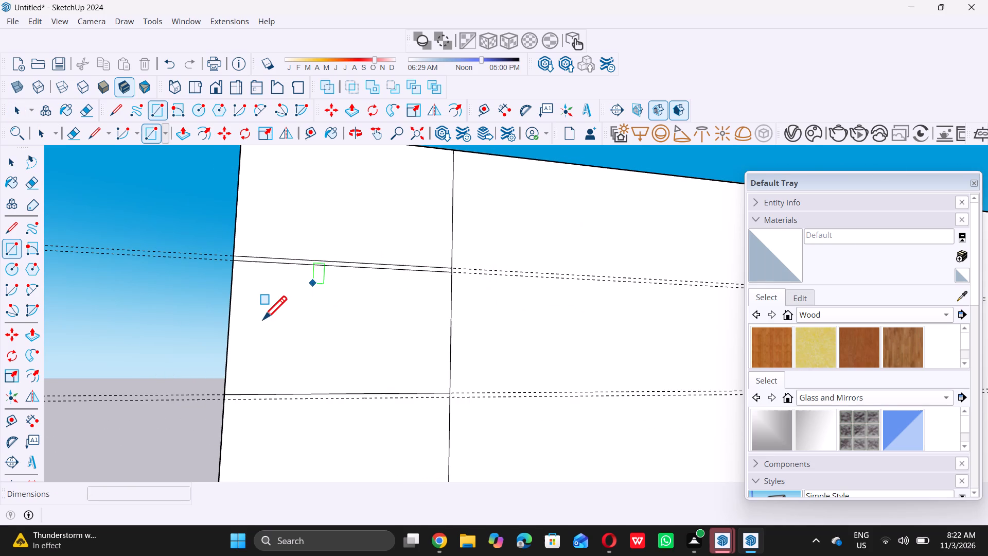
scroll(262, 320, "down", 10)
scroll(267, 380, "up", 3)
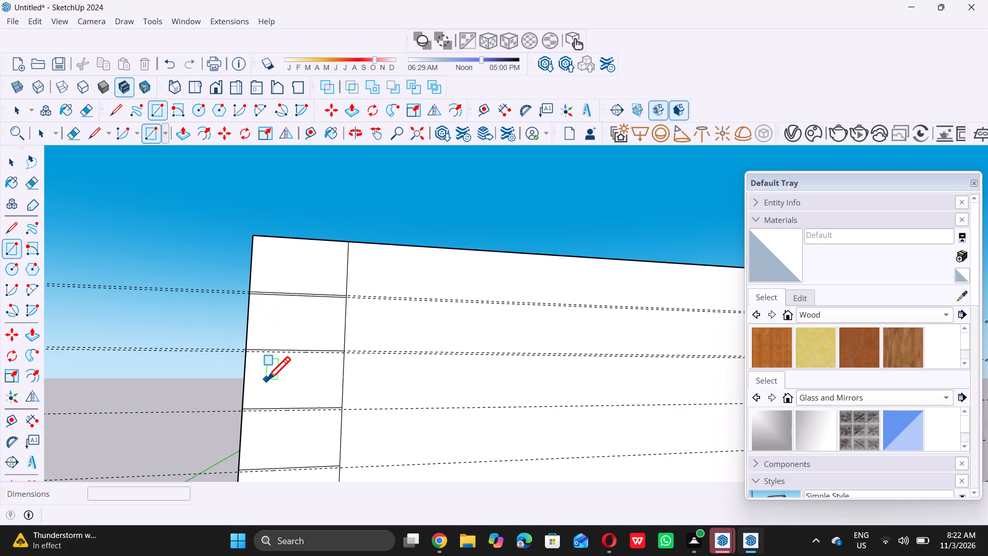
scroll(267, 380, "up", 3)
scroll(261, 335, "up", 6)
scroll(207, 329, "up", 1)
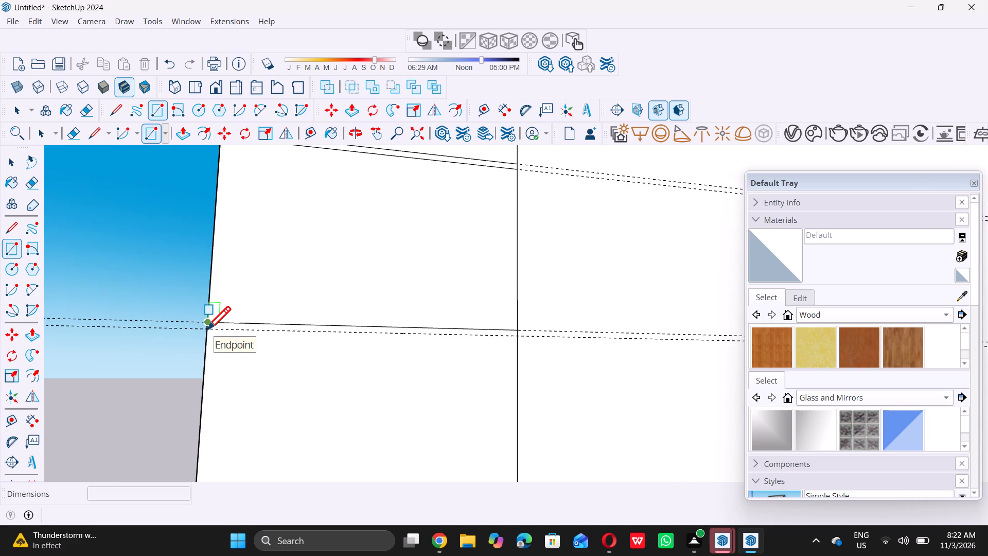
scroll(207, 333, "up", 4)
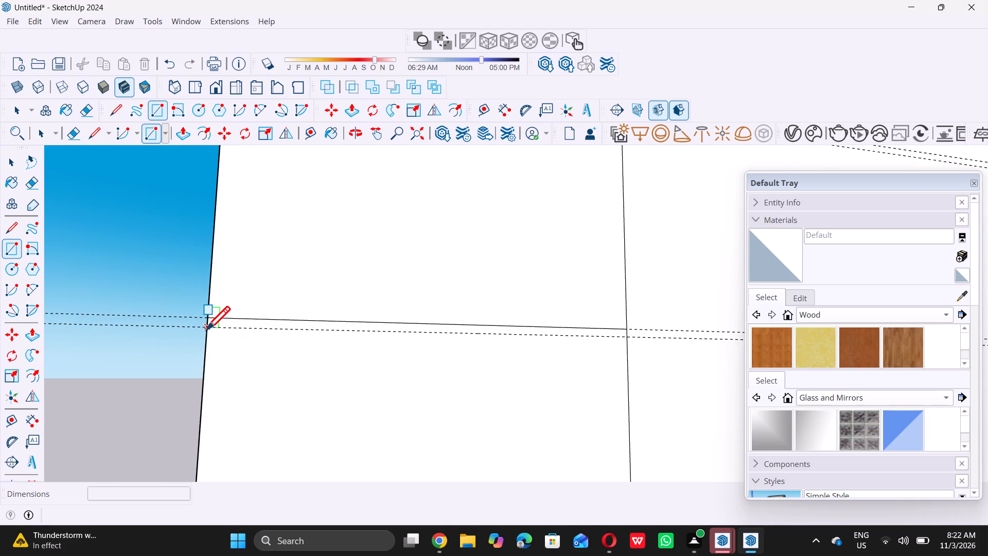
triple_click(207, 329)
double_click(207, 329)
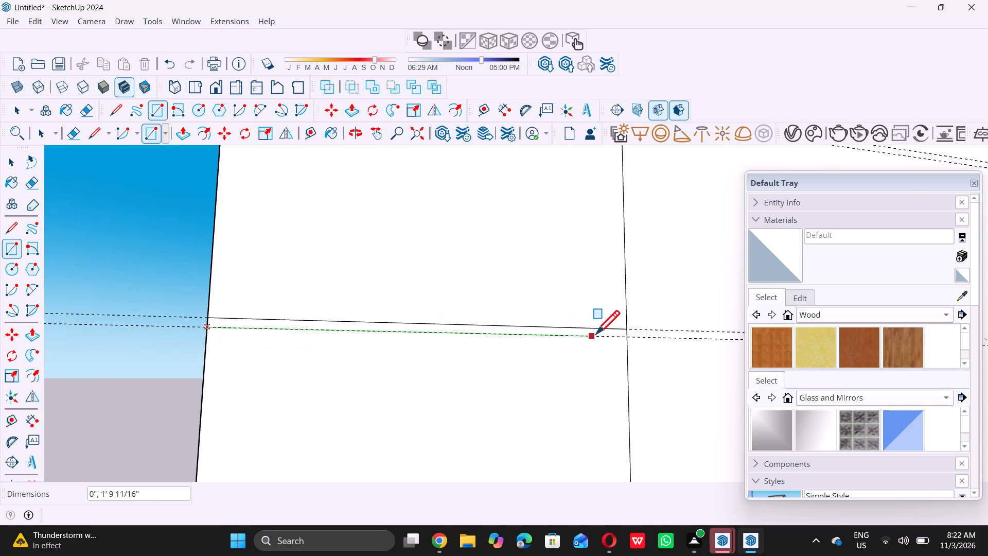
double_click(626, 331)
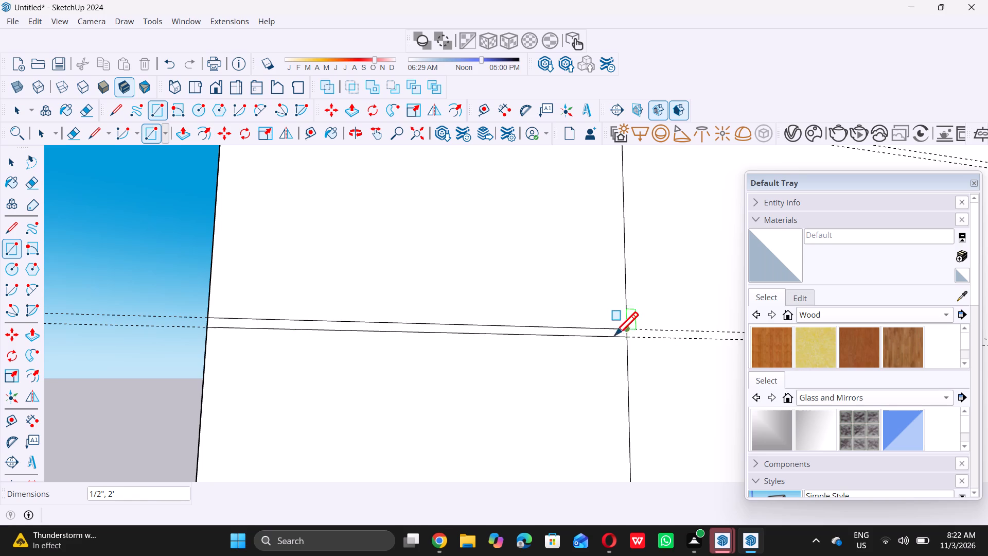
Draw a 1/2" by 2' rectangle between the left strip's third division line from the top and the guide below it.
scroll(216, 258, "down", 20)
scroll(216, 258, "down", 3)
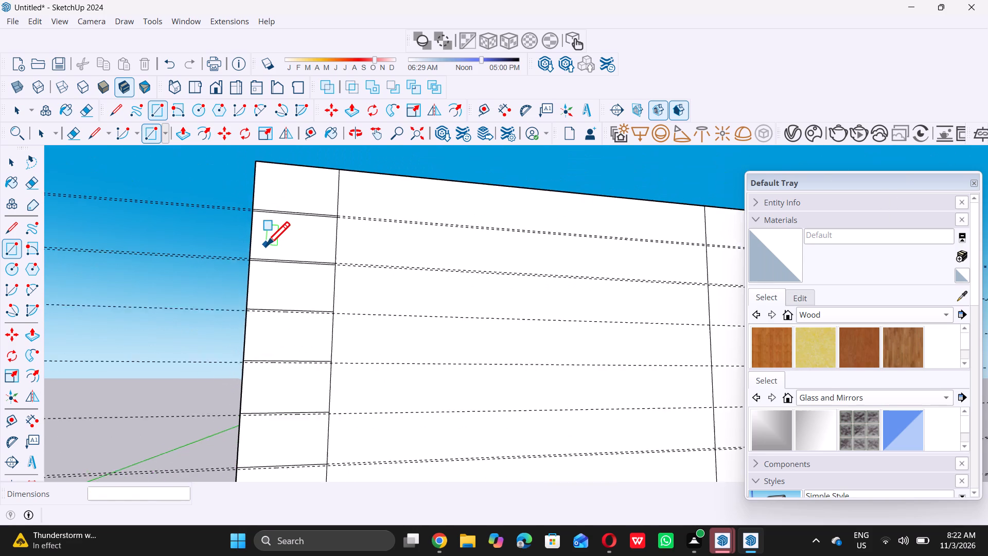
scroll(312, 336, "up", 6)
scroll(274, 309, "up", 5)
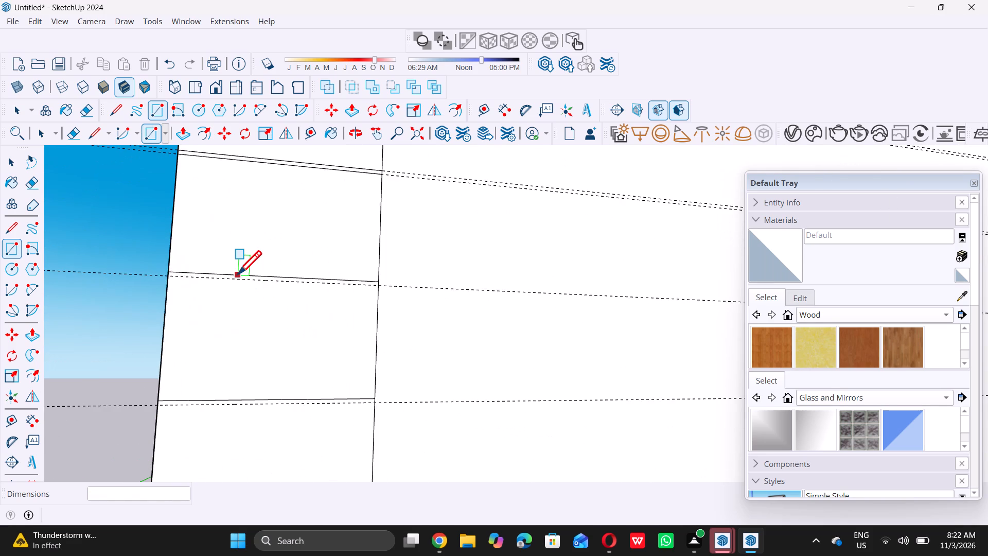
scroll(237, 274, "up", 6)
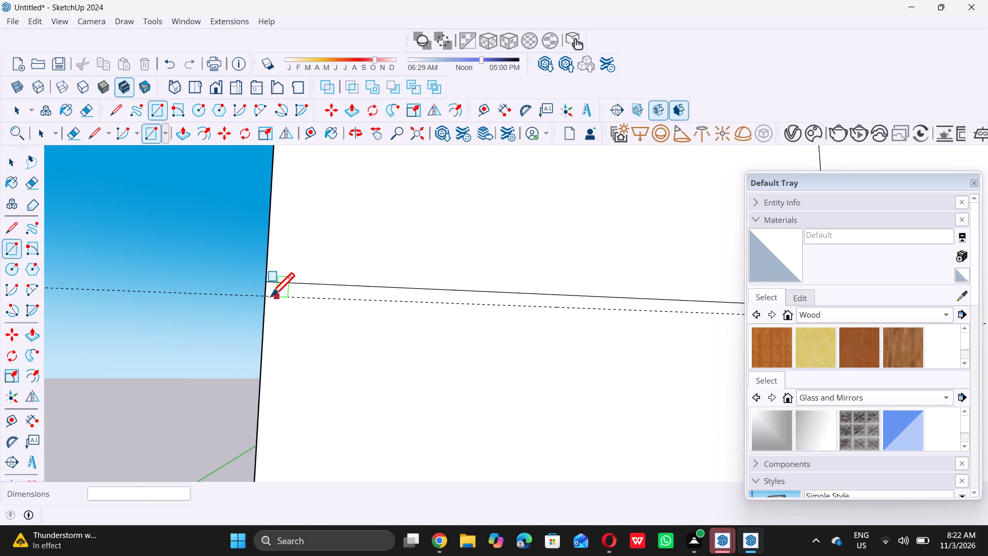
double_click(269, 297)
scroll(252, 289, "down", 9)
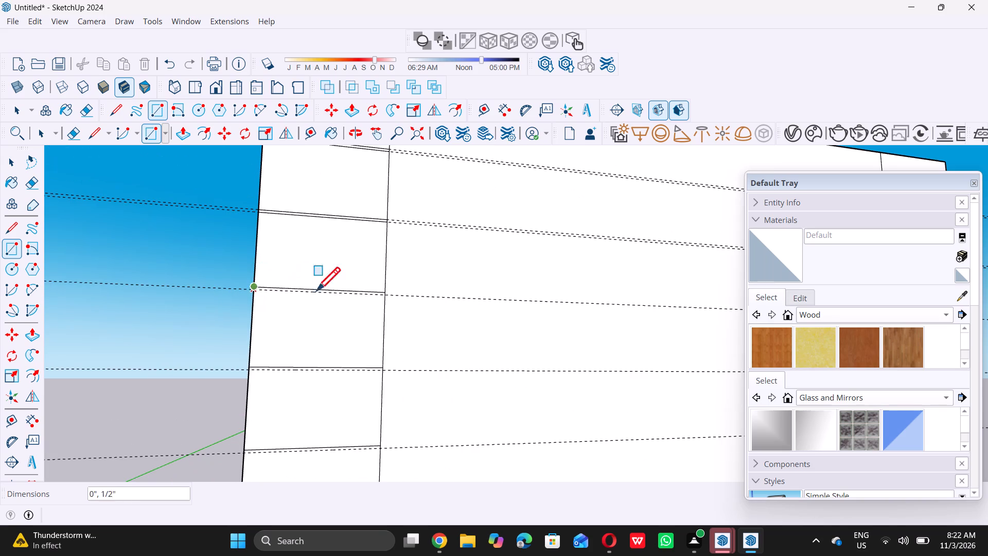
scroll(392, 305, "up", 2)
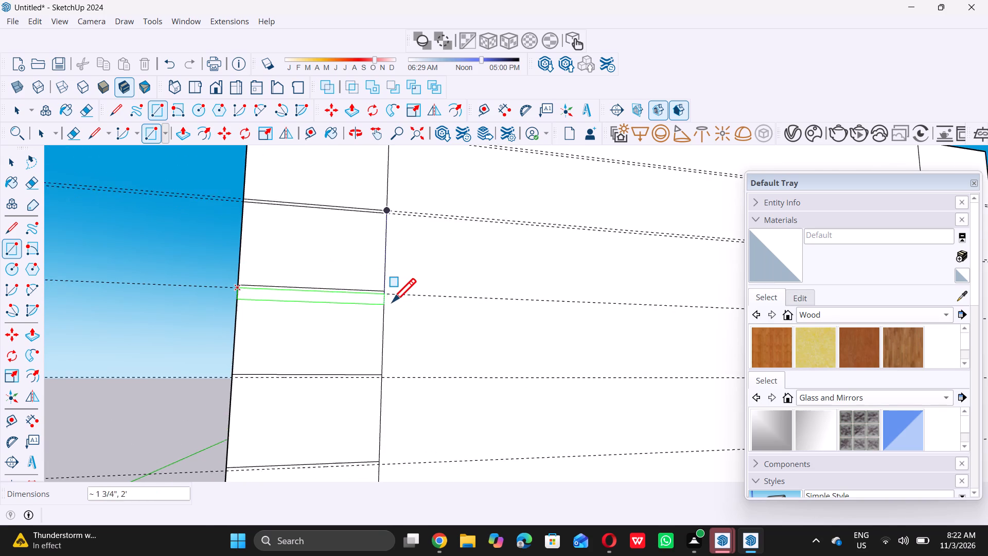
scroll(392, 302, "up", 4)
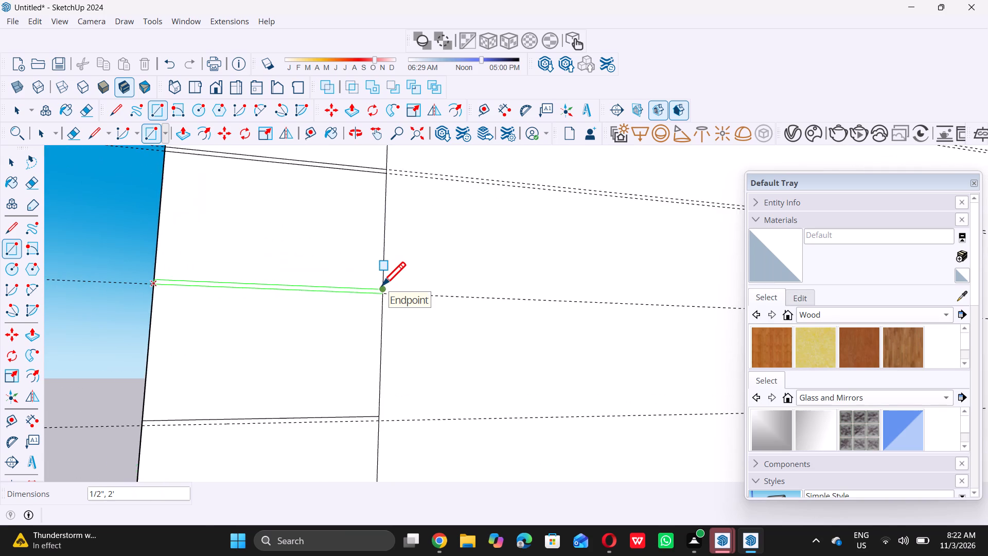
scroll(382, 285, "up", 1)
double_click(385, 285)
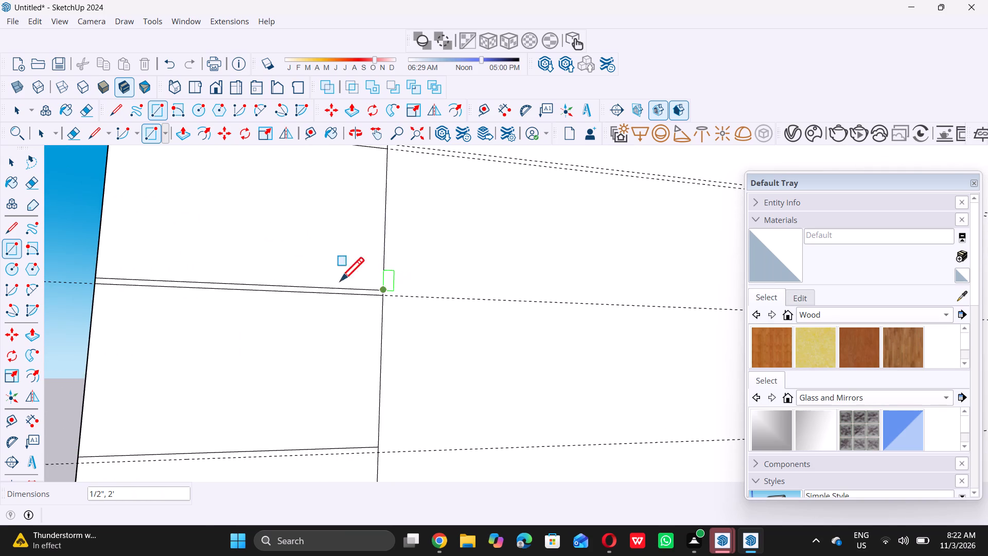
Draw a 2' by 1/2" rectangle between the left strip's fourth division line from the top and the guide below it.
scroll(255, 253, "down", 20)
scroll(255, 253, "down", 3)
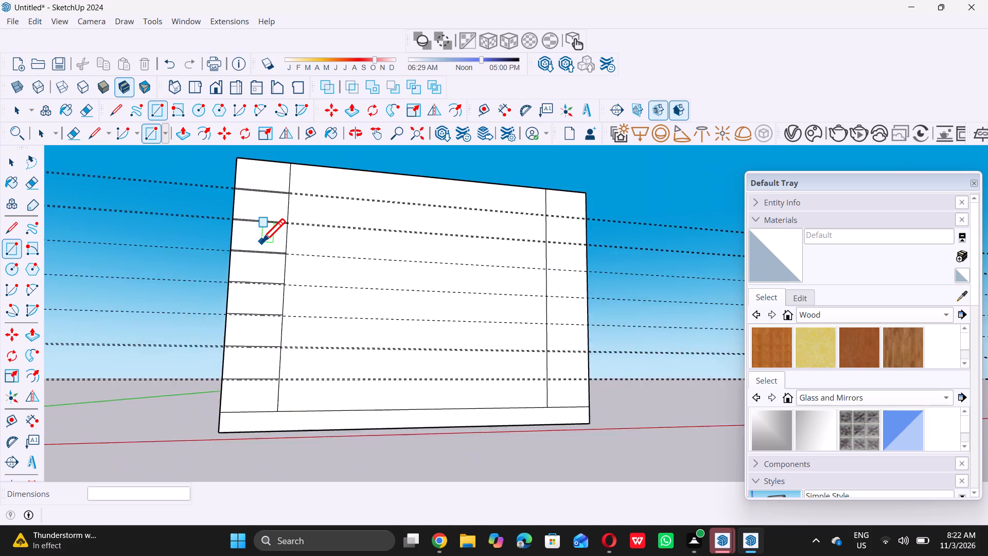
scroll(261, 242, "down", 3)
scroll(268, 288, "up", 11)
scroll(240, 245, "up", 2)
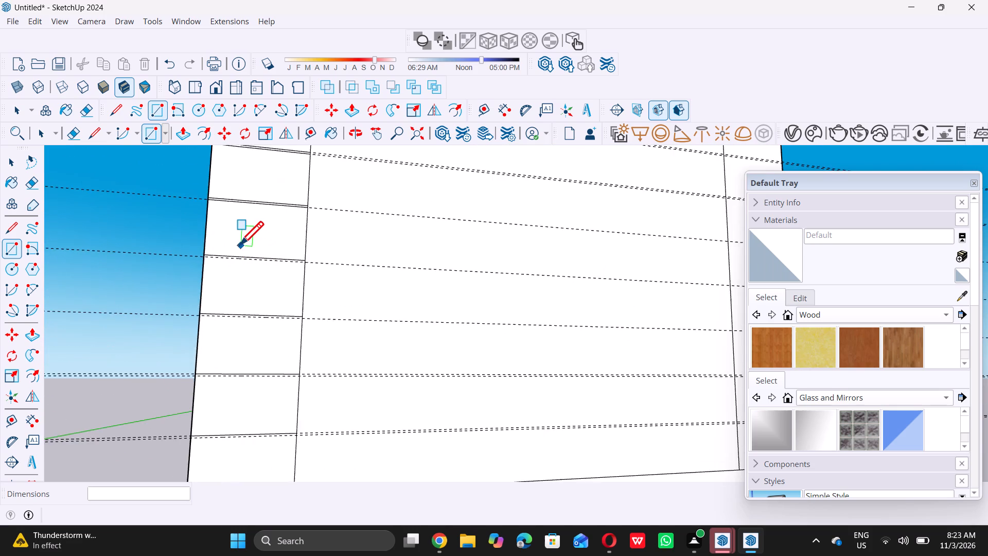
scroll(240, 245, "up", 12)
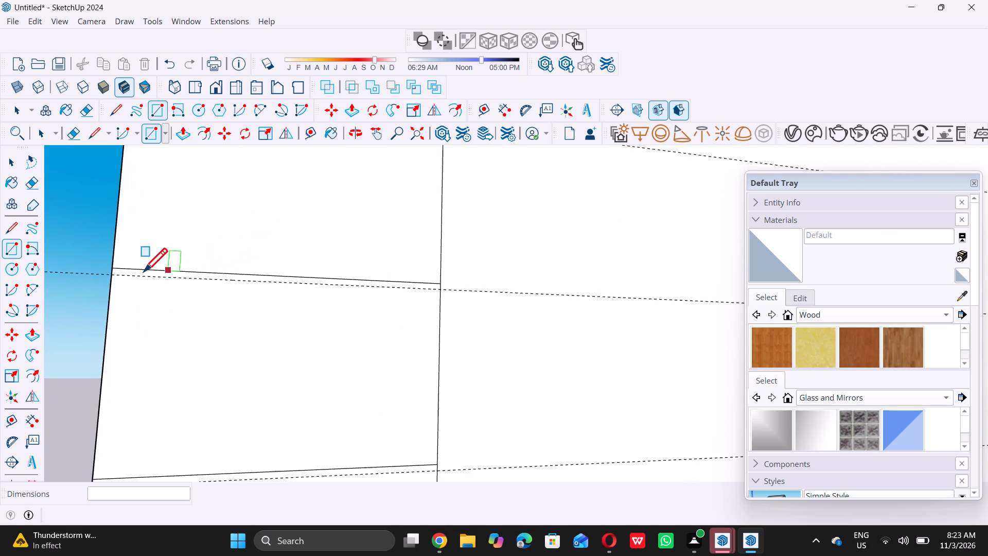
triple_click(111, 275)
left_click(111, 275)
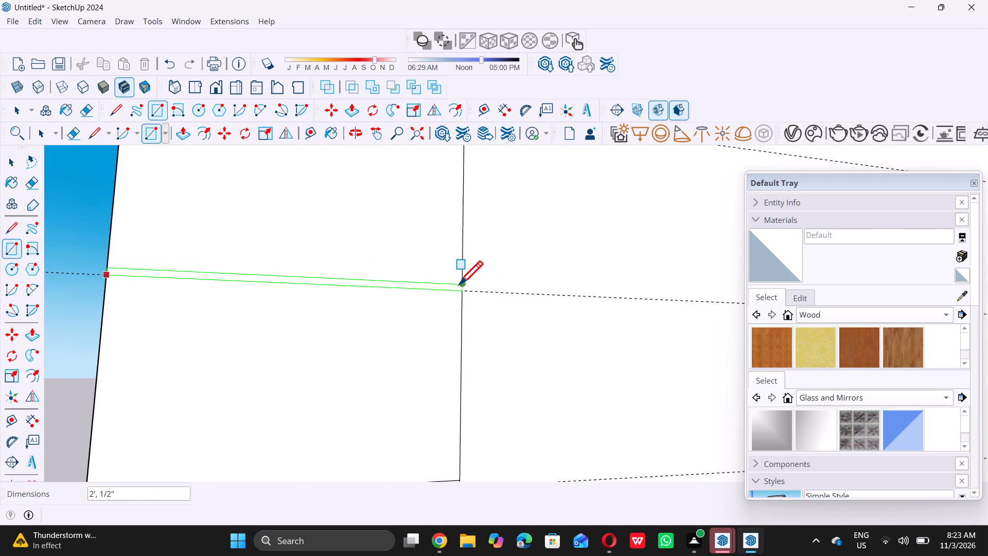
left_click(459, 283)
Draw a 1/2" by 2' rectangle between the left strip's fifth division line from the top and the guide below it.
scroll(338, 254, "down", 15)
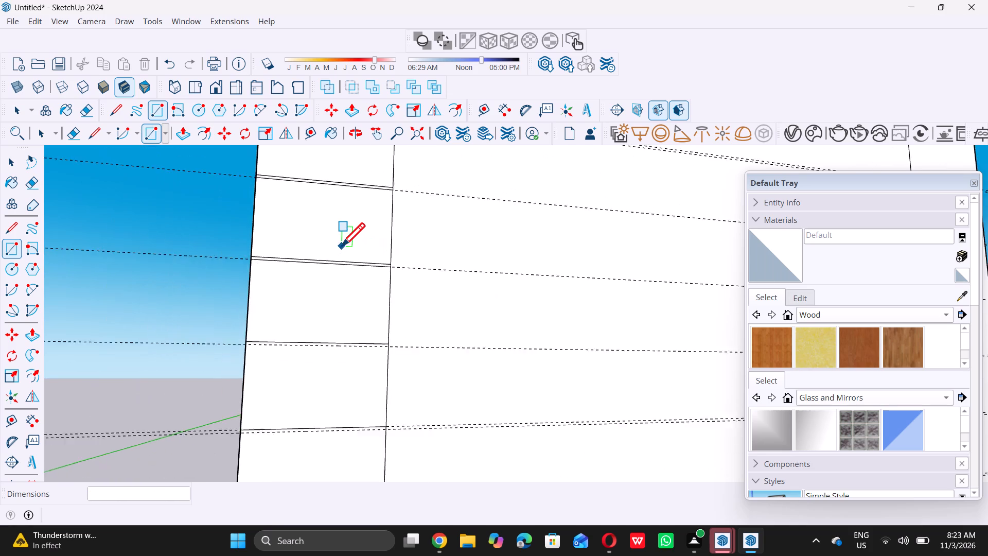
scroll(341, 246, "down", 7)
scroll(360, 314, "up", 12)
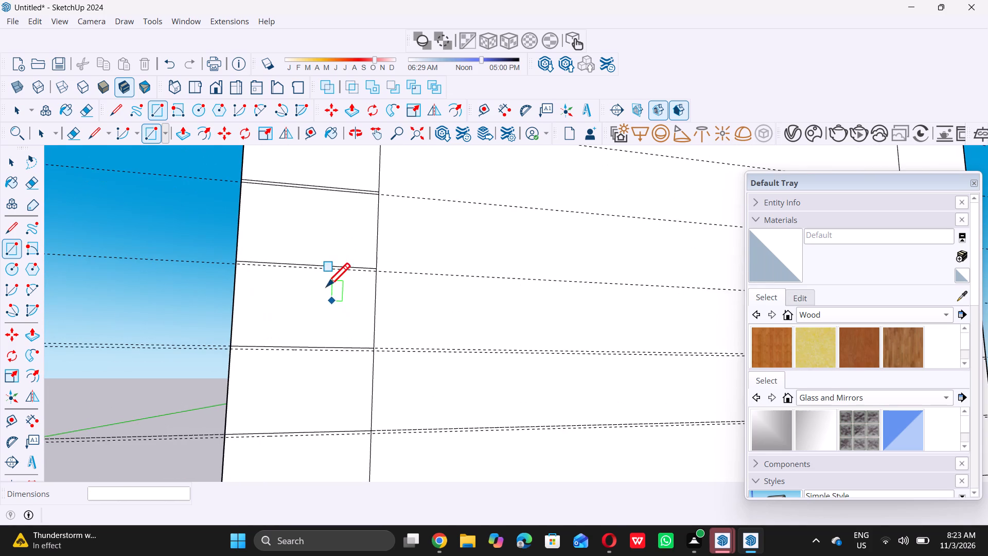
scroll(326, 283, "up", 6)
scroll(161, 252, "up", 2)
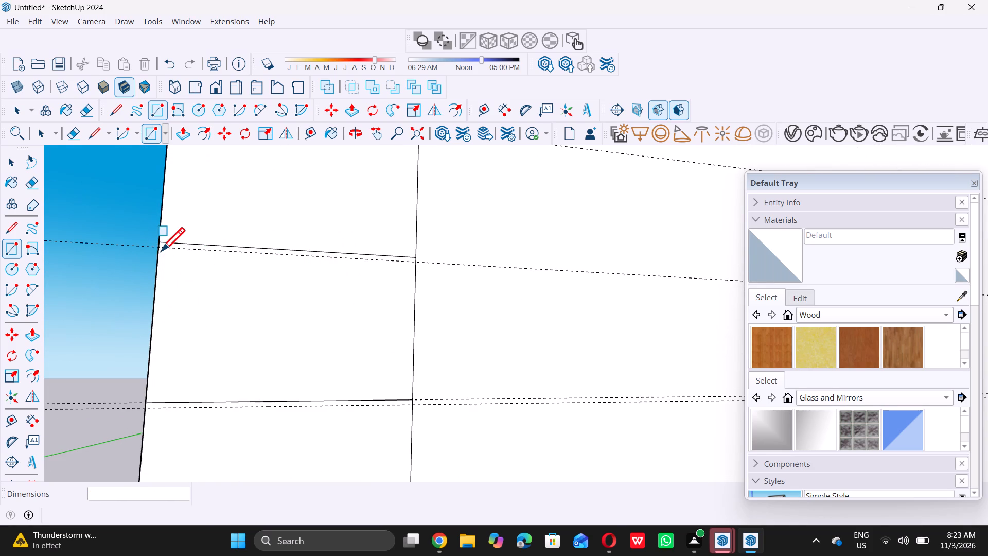
scroll(161, 251, "up", 14)
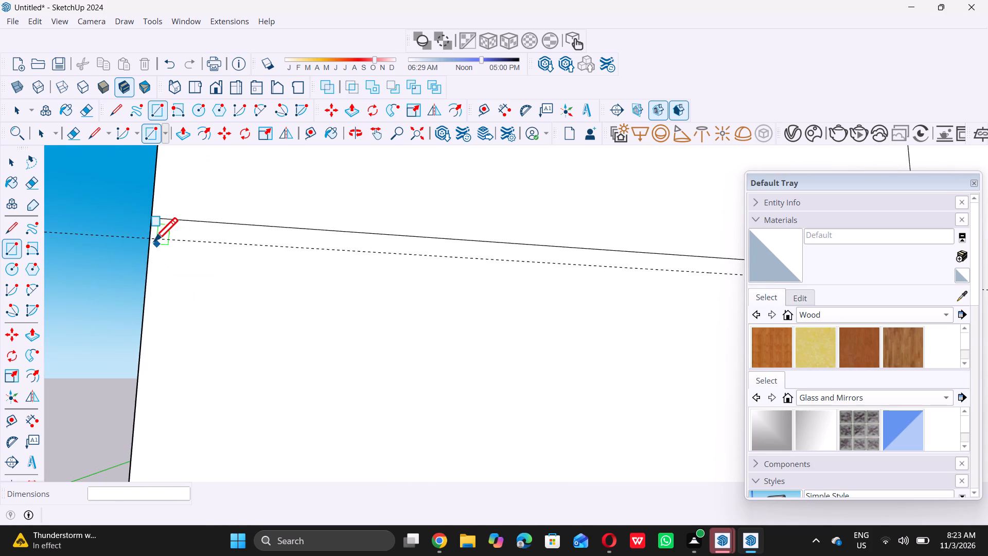
left_click(151, 239)
scroll(151, 239, "down", 7)
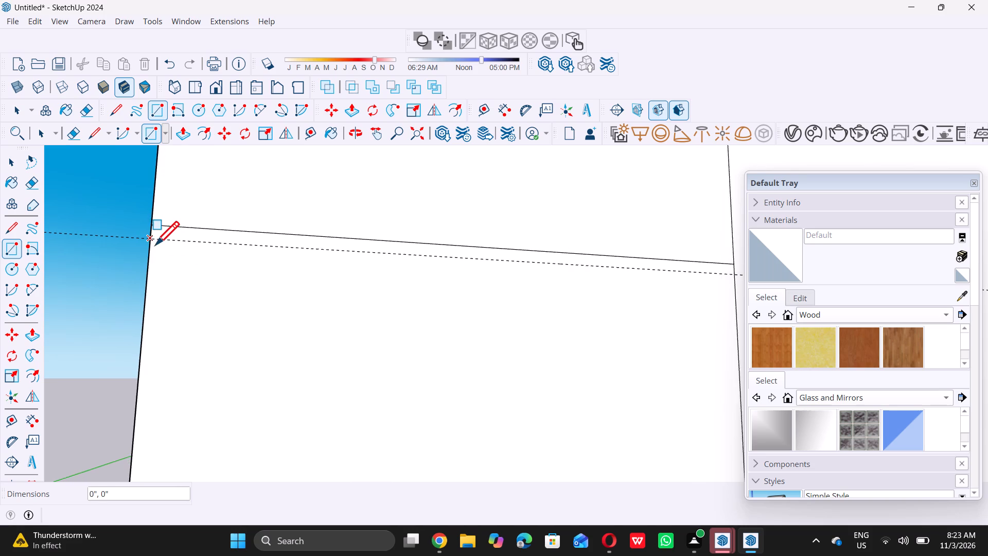
scroll(155, 245, "down", 8)
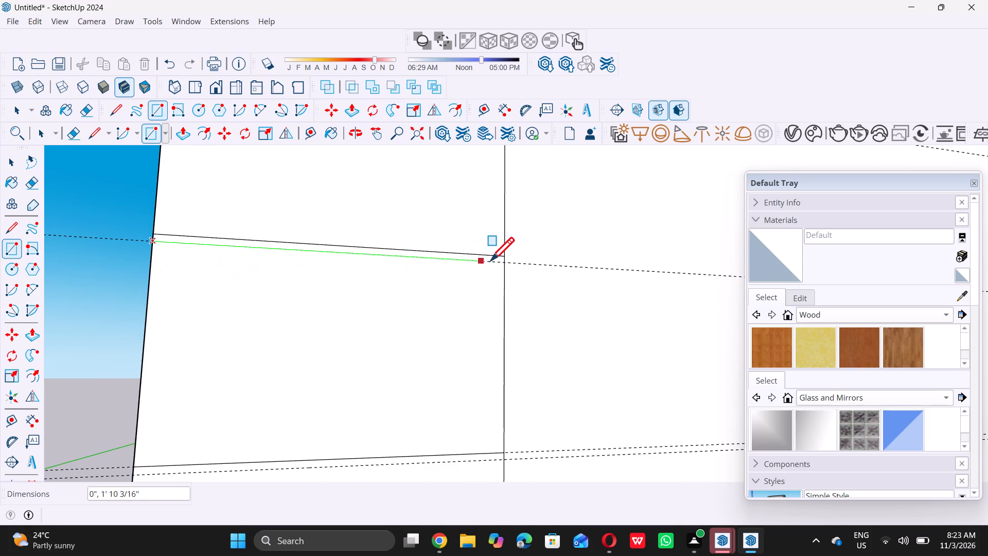
double_click(503, 258)
scroll(324, 255, "down", 2)
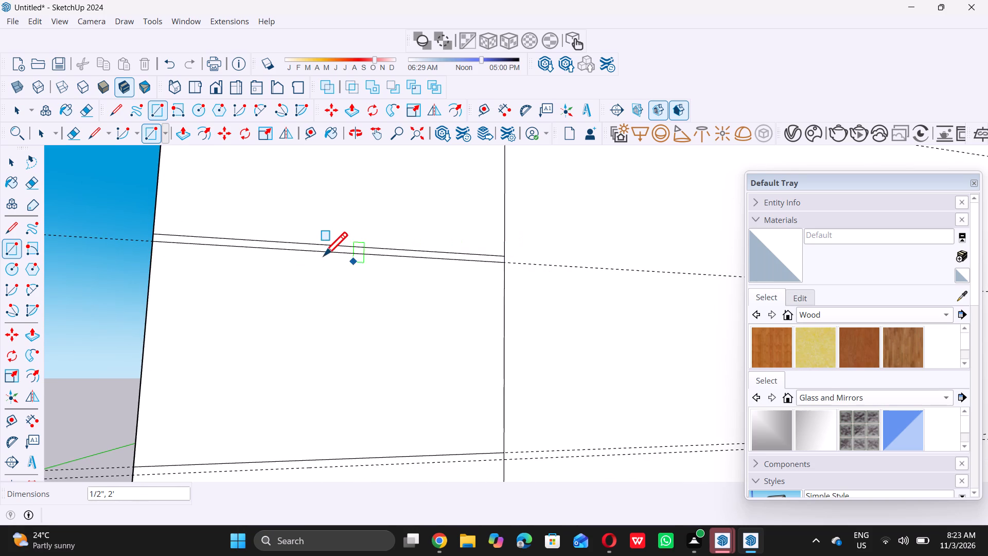
Draw a 1/2" by 2' rectangle between the left strip's sixth division line from the top and the guide below it.
scroll(324, 255, "down", 20)
scroll(324, 255, "down", 1)
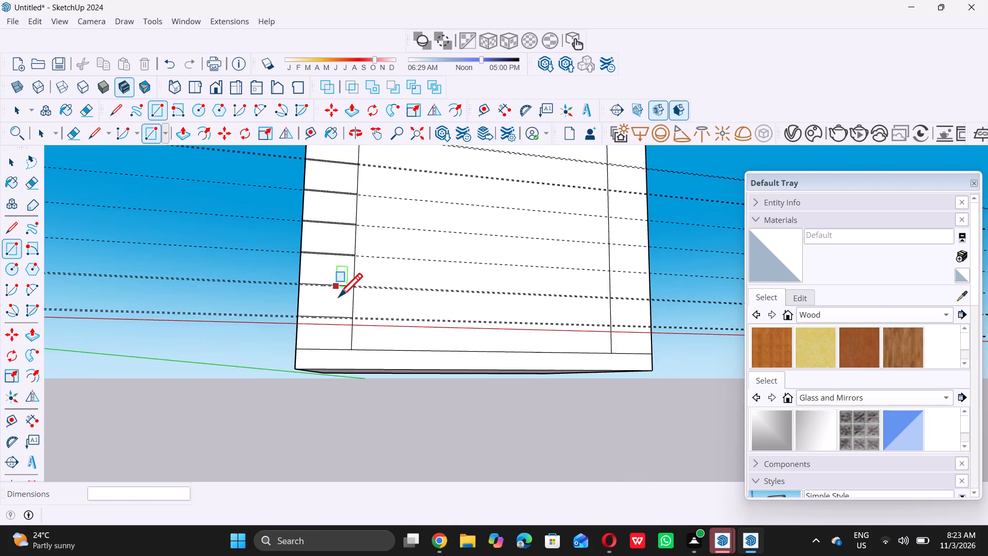
scroll(339, 296, "up", 10)
scroll(276, 256, "up", 5)
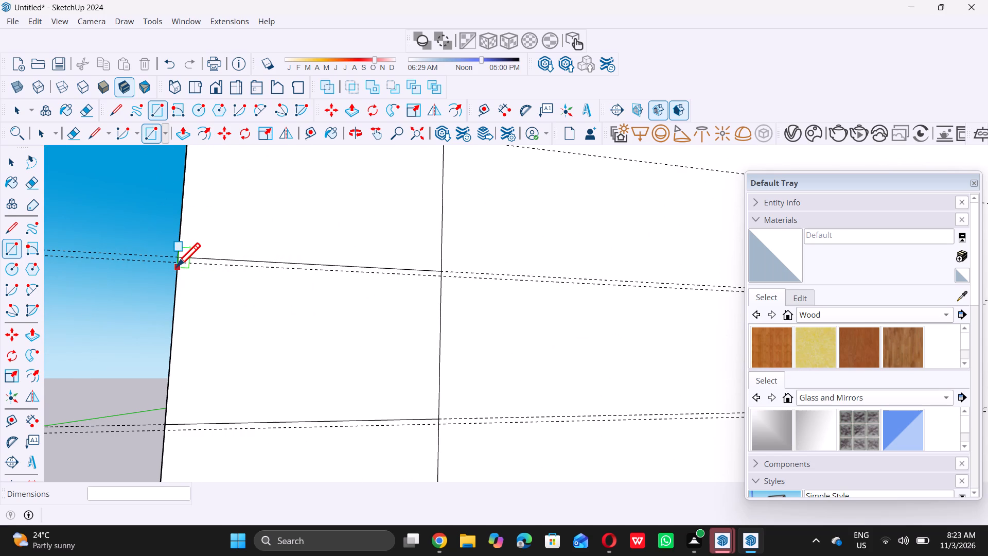
scroll(177, 266, "up", 5)
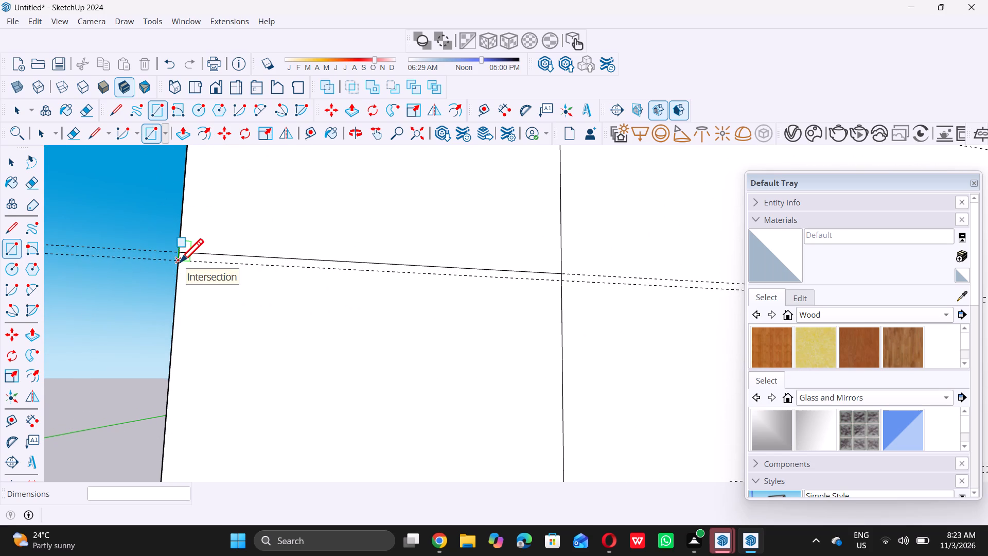
double_click(180, 261)
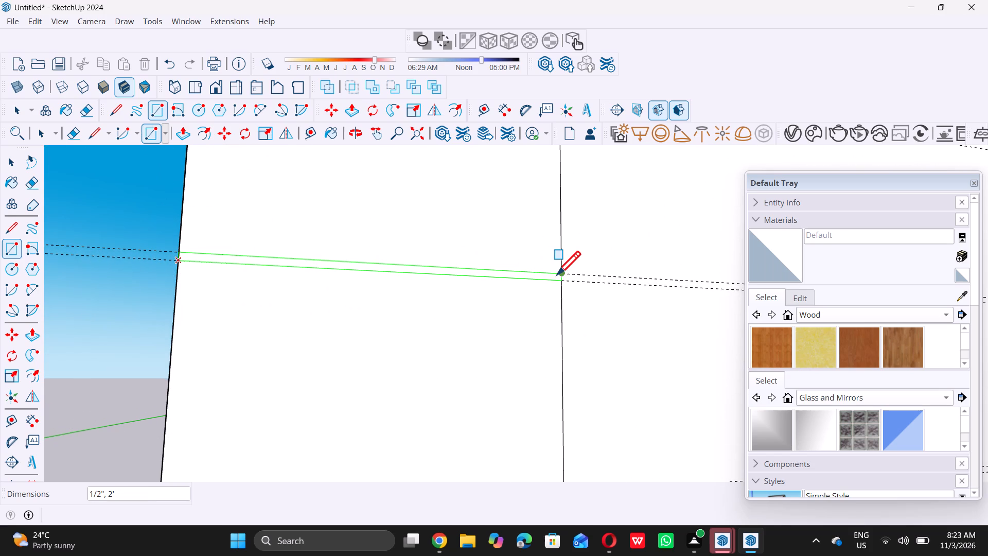
double_click(559, 273)
Draw a 1/2" by 2' rectangle between the left strip's seventh division line from the top and the guide below it.
scroll(347, 241, "down", 10)
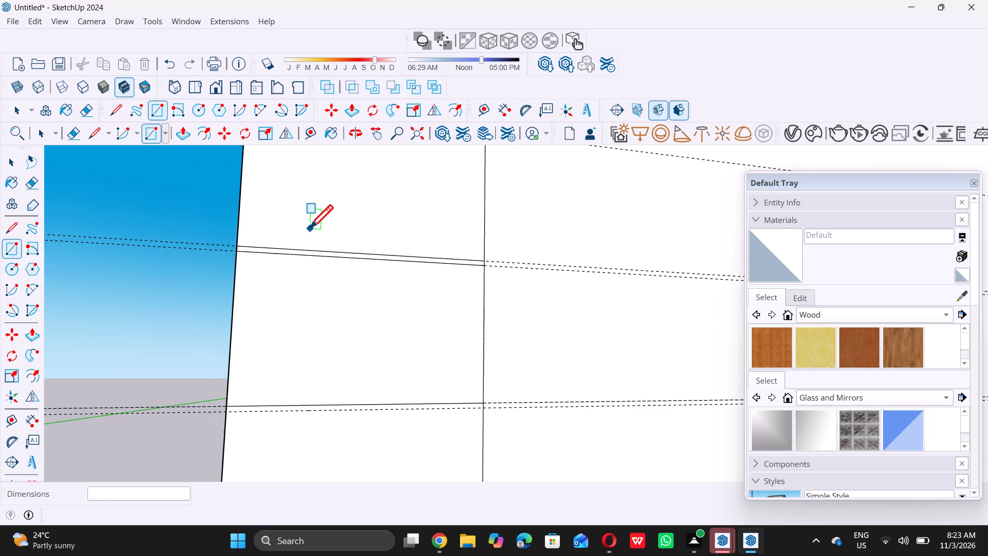
scroll(309, 228, "down", 8)
scroll(359, 327, "up", 5)
scroll(287, 340, "up", 3)
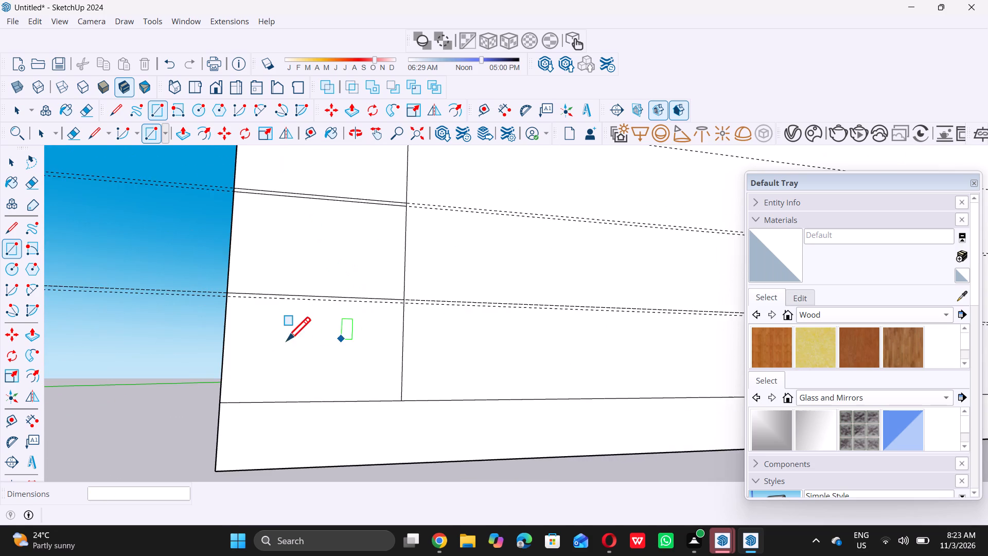
scroll(287, 340, "up", 3)
scroll(243, 273, "up", 5)
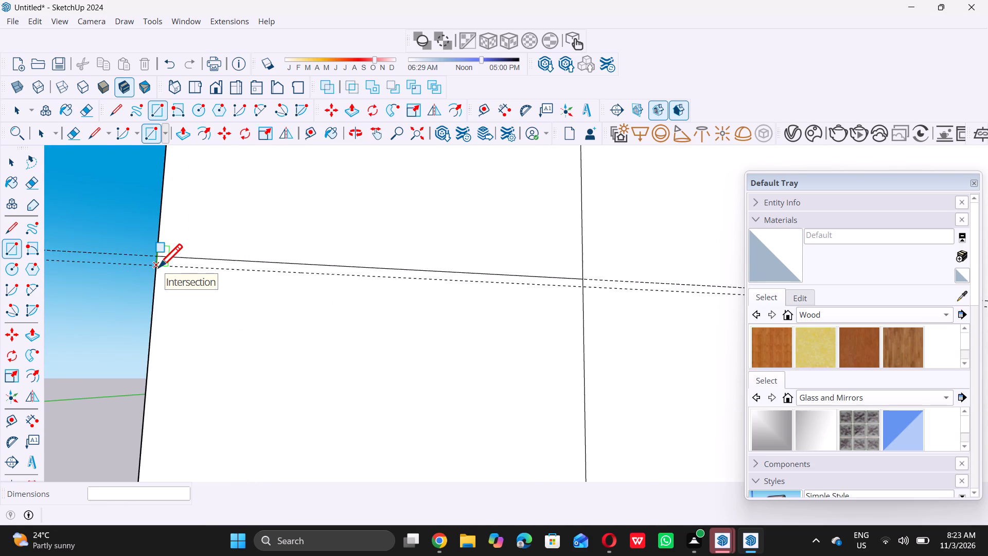
left_click(158, 267)
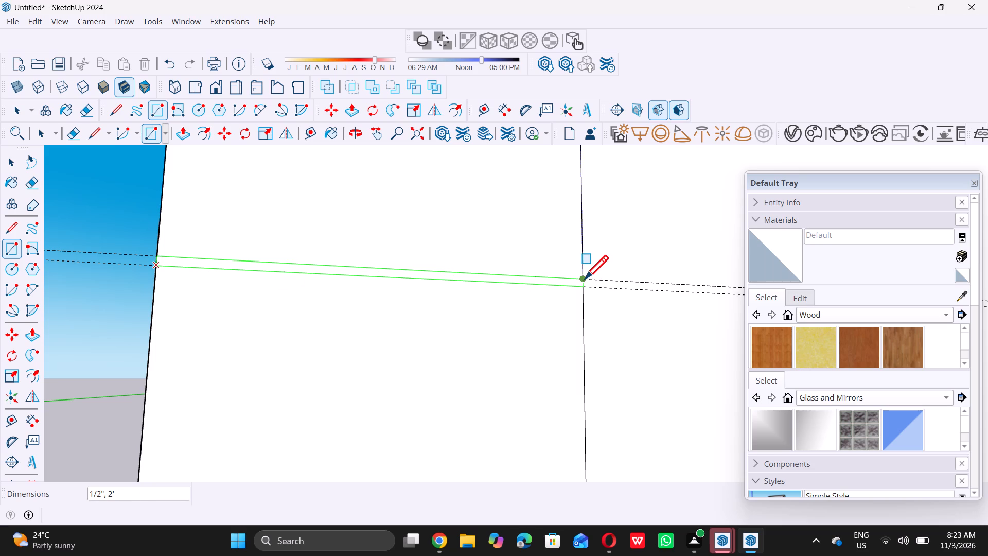
left_click(584, 279)
Draw a 1/2" by 2' rectangle across the wall's right strip between the lowest pair of guides.
scroll(358, 315, "down", 11)
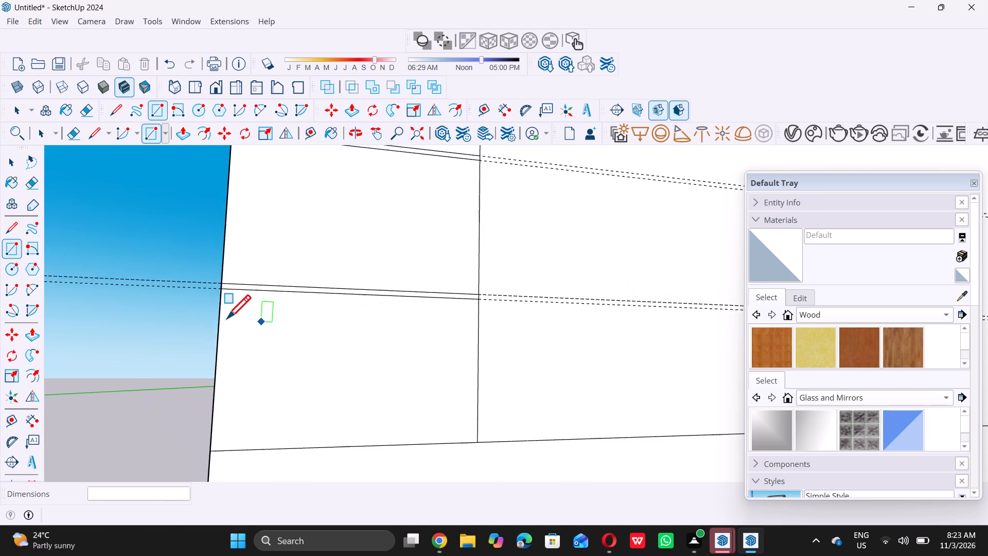
scroll(227, 318, "down", 17)
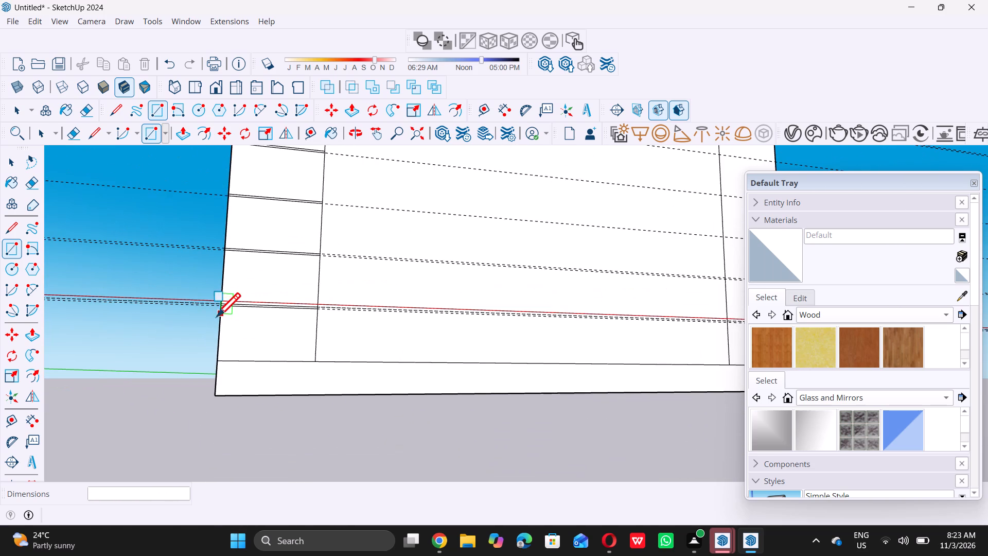
scroll(217, 316, "down", 7)
scroll(548, 326, "up", 5)
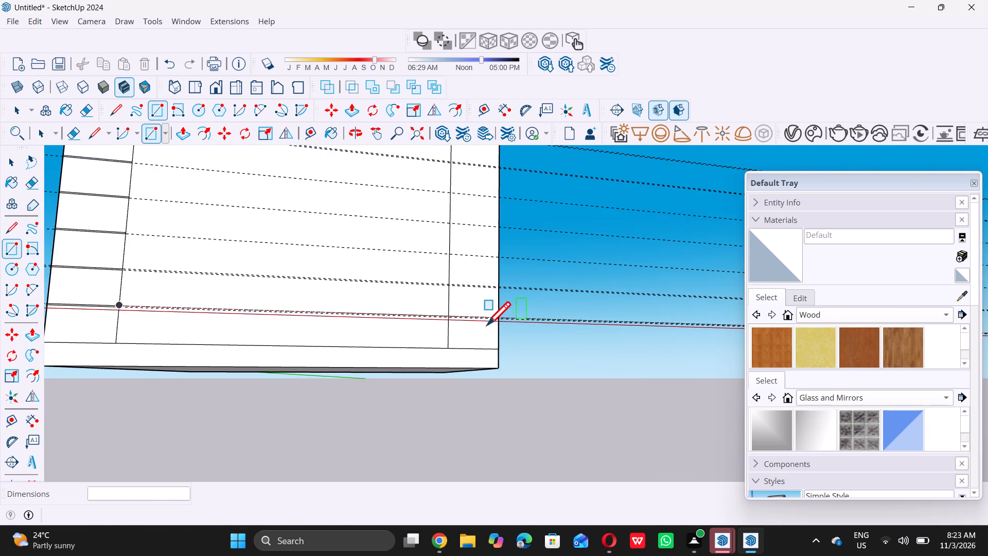
scroll(473, 317, "up", 16)
scroll(421, 318, "up", 8)
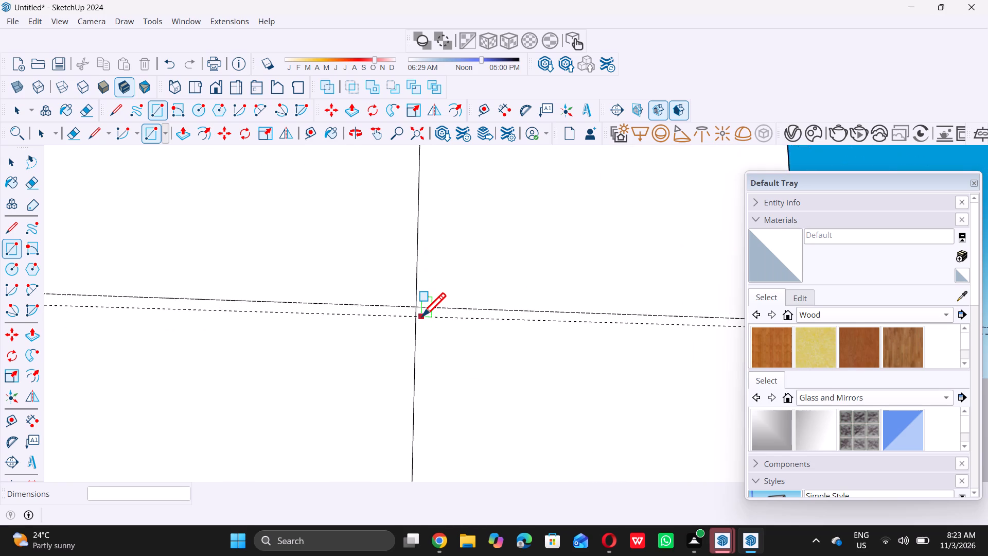
scroll(422, 316, "up", 6)
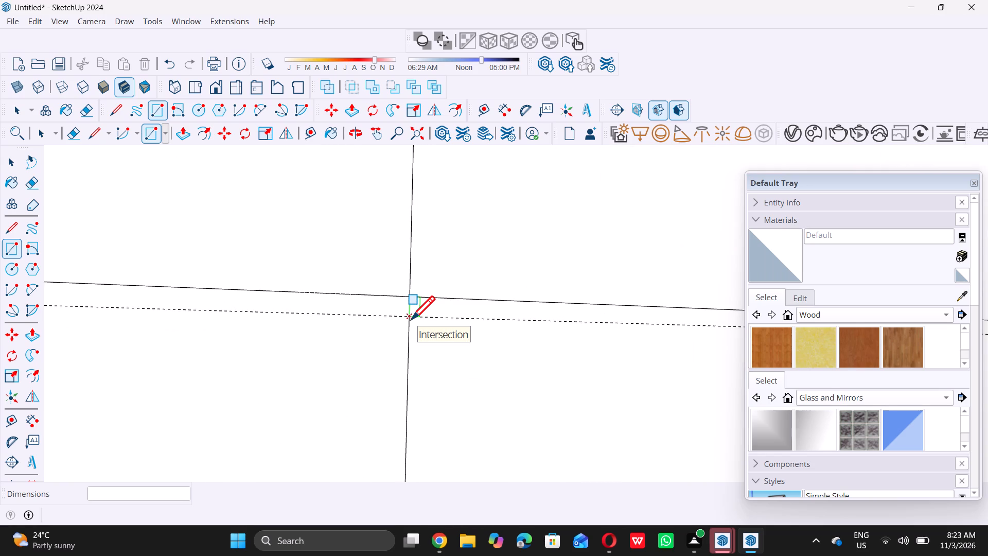
left_click(411, 319)
scroll(411, 319, "down", 14)
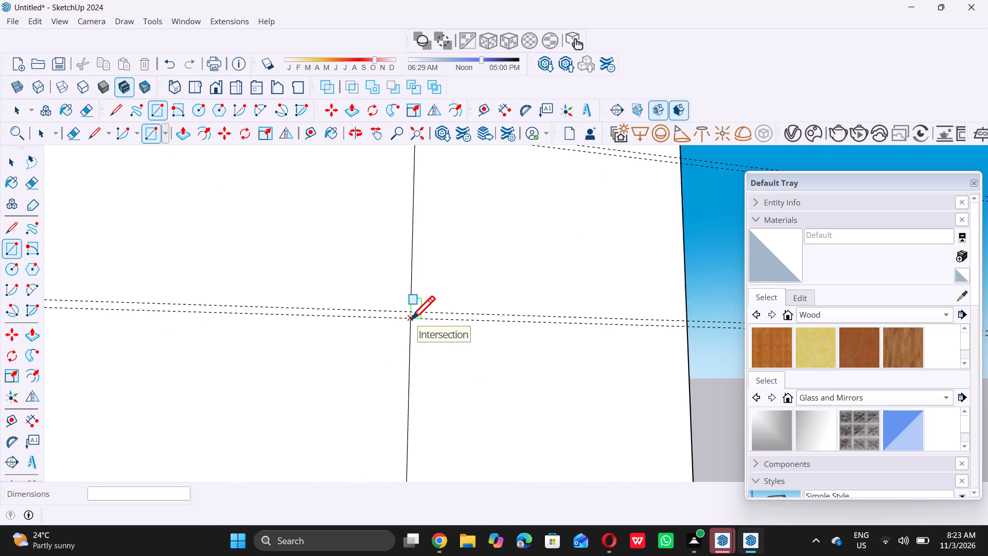
scroll(411, 320, "down", 1)
scroll(633, 329, "up", 4)
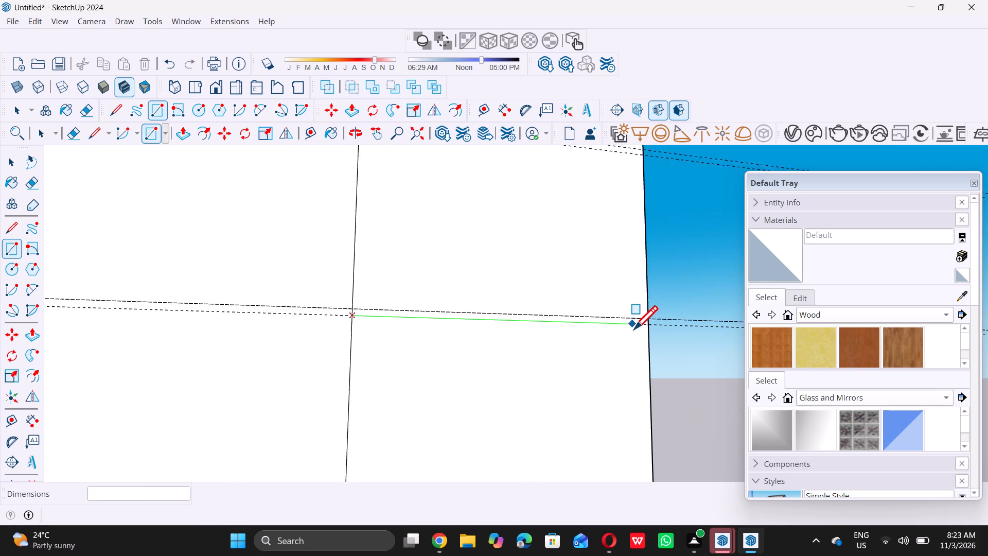
scroll(645, 325, "up", 4)
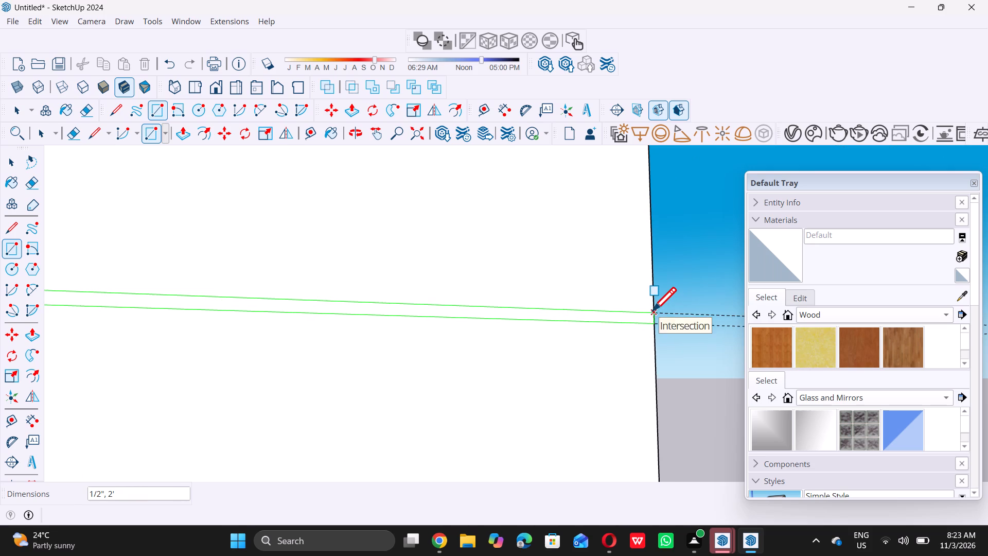
double_click(653, 309)
Draw a 1/2" by 2' rectangle across the right strip between the second pair of guides from the bottom.
scroll(599, 338, "down", 14)
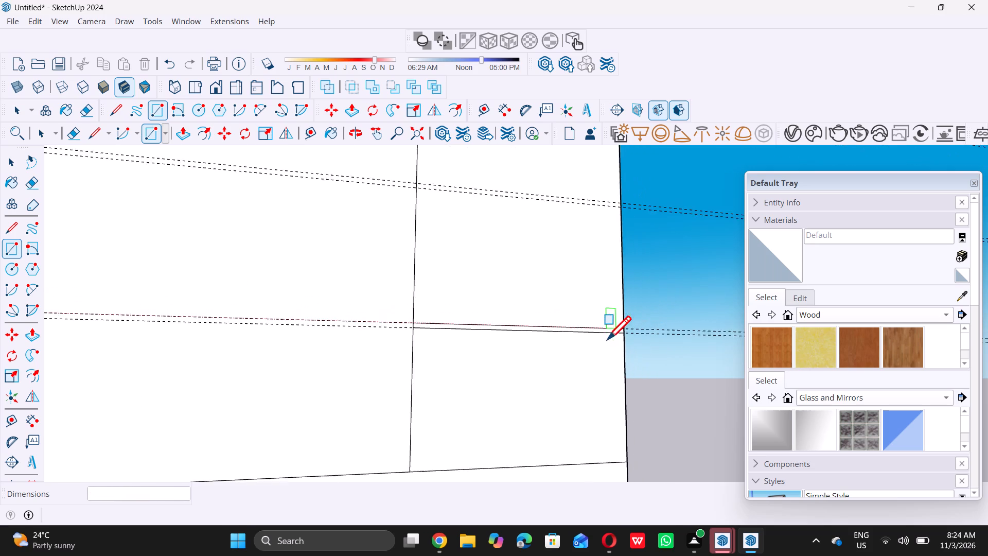
scroll(607, 339, "down", 4)
scroll(595, 221, "up", 5)
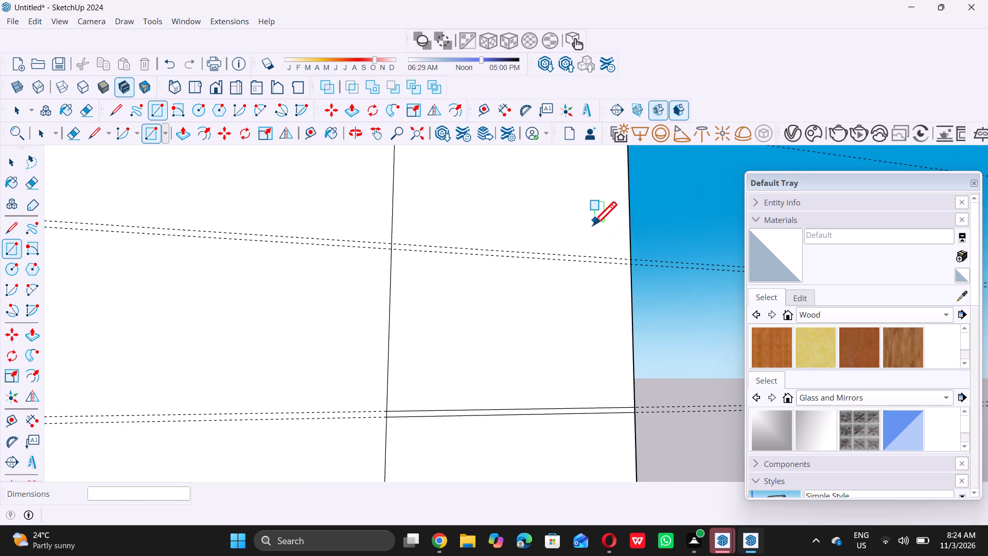
scroll(590, 231, "up", 5)
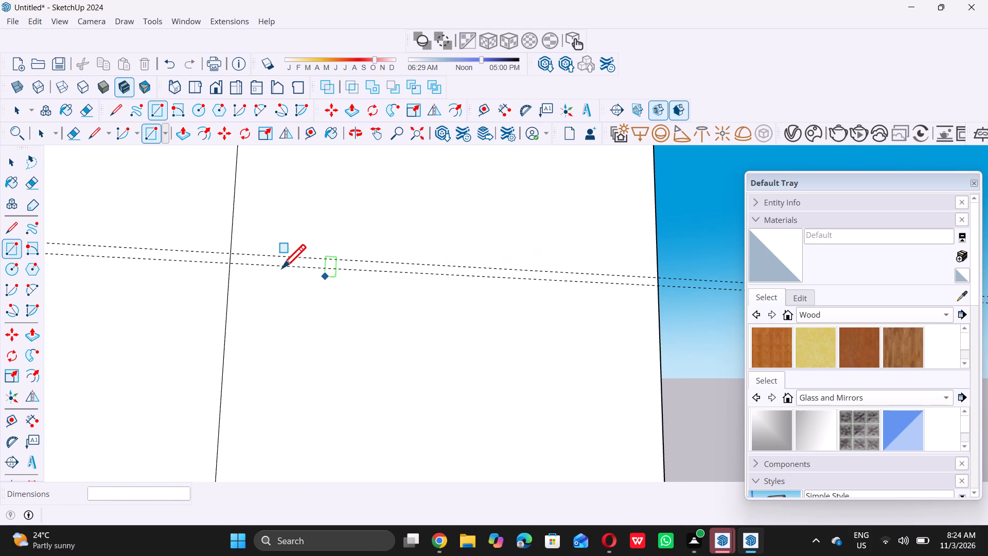
left_click(230, 264)
scroll(230, 264, "down", 3)
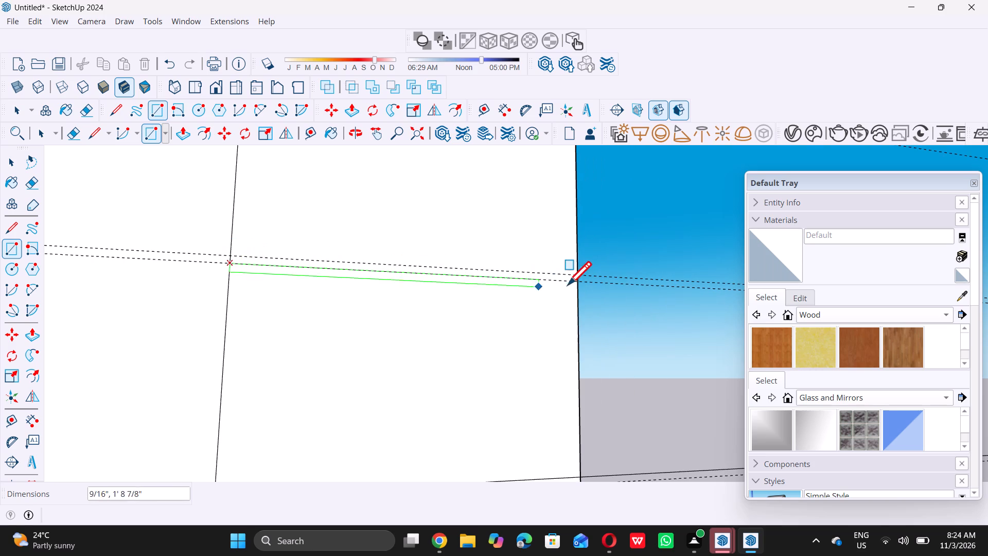
scroll(577, 277, "up", 3)
double_click(577, 275)
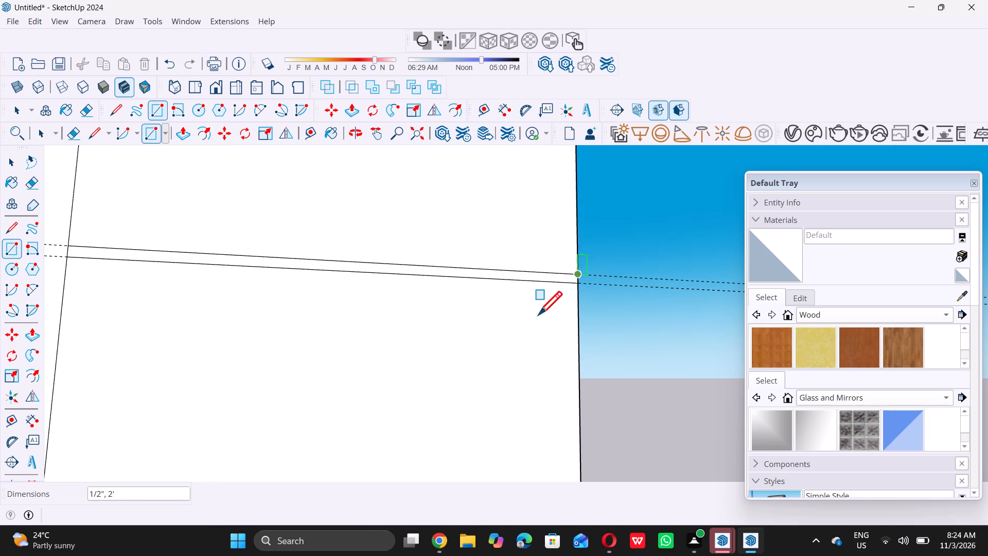
scroll(538, 319, "down", 16)
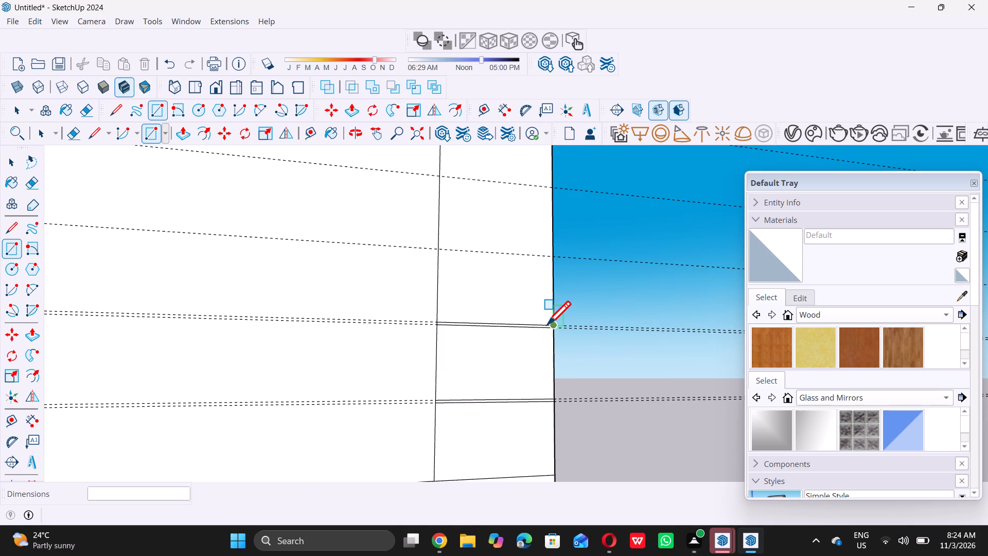
scroll(546, 324, "down", 4)
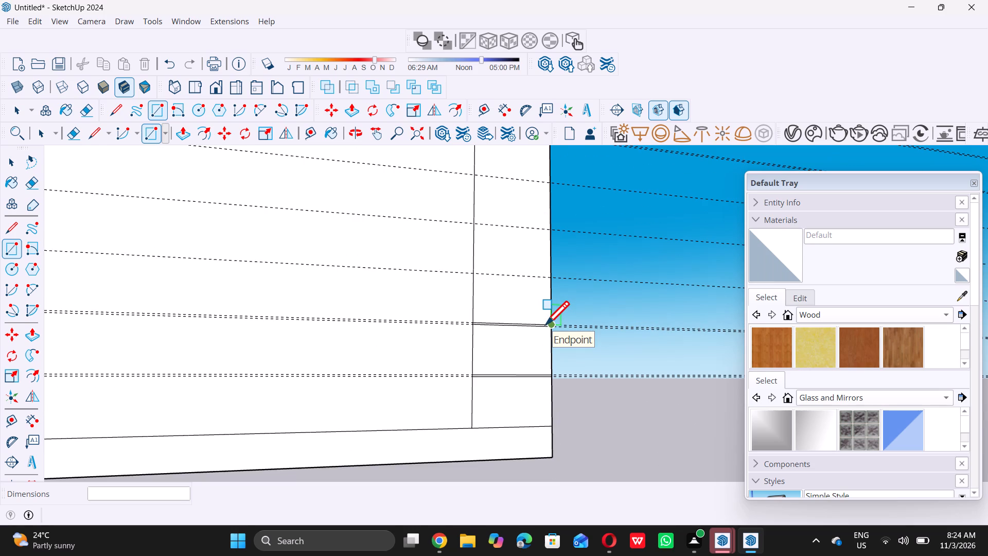
key("space")
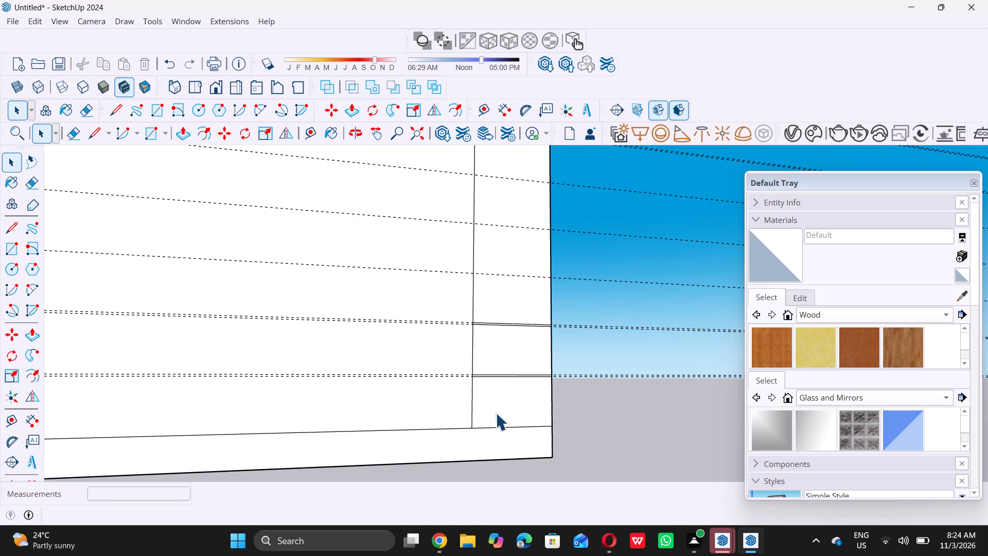
Place a guide 1/2" above the lower edge of the left strip's third gap rectangle from the bottom, along its upper edge.
key("t")
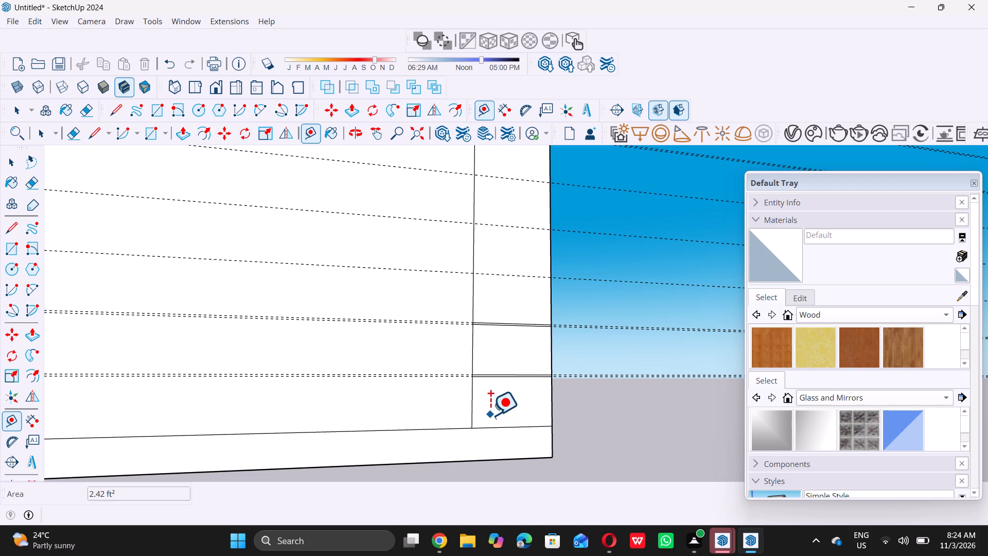
scroll(495, 416, "down", 3)
scroll(386, 322, "up", 1)
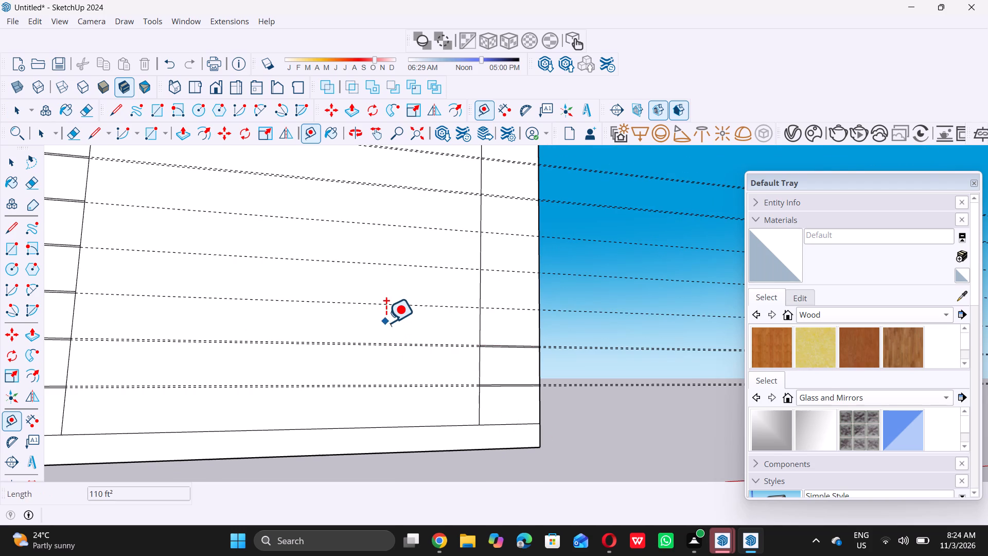
scroll(386, 322, "up", 2)
scroll(394, 322, "down", 5)
scroll(284, 341, "down", 4)
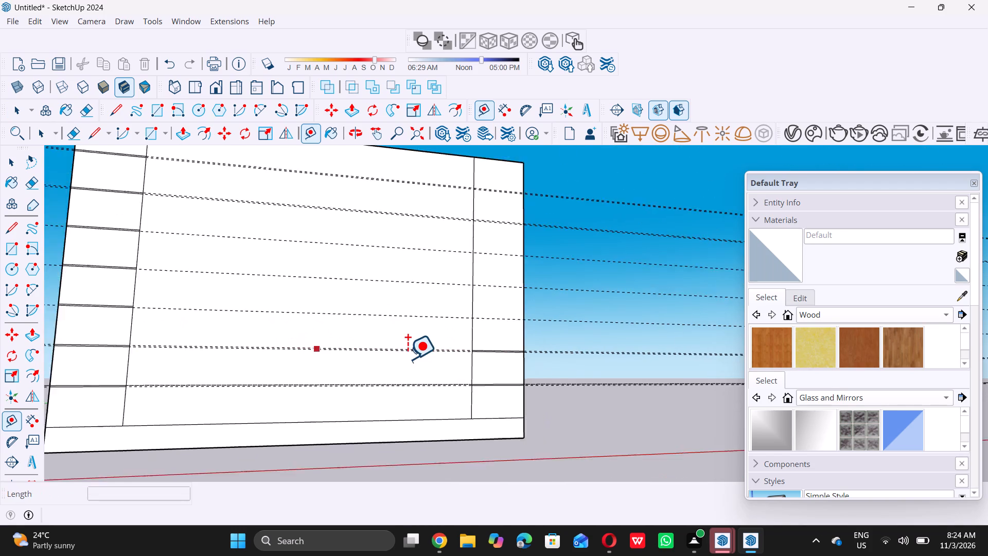
scroll(154, 313, "up", 11)
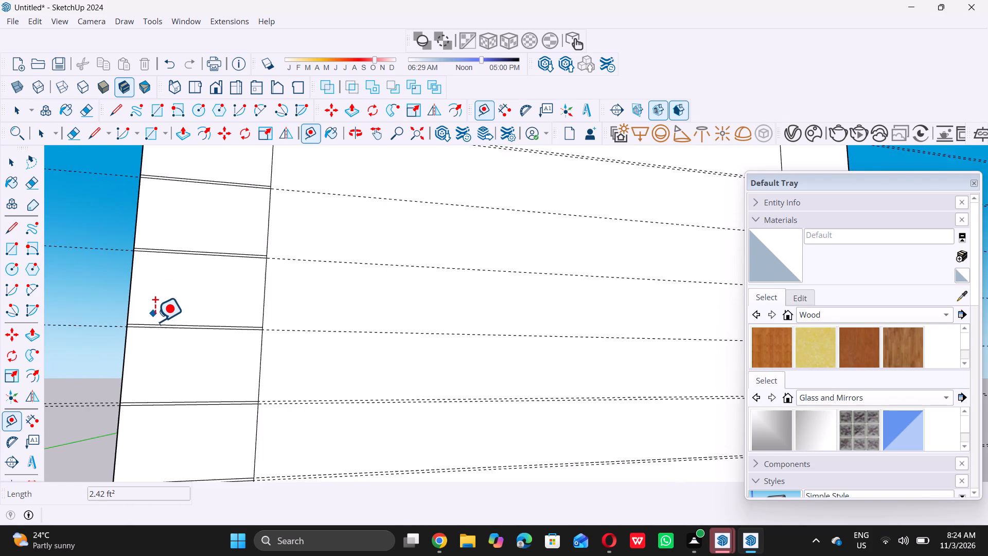
scroll(159, 335, "up", 12)
scroll(231, 326, "up", 4)
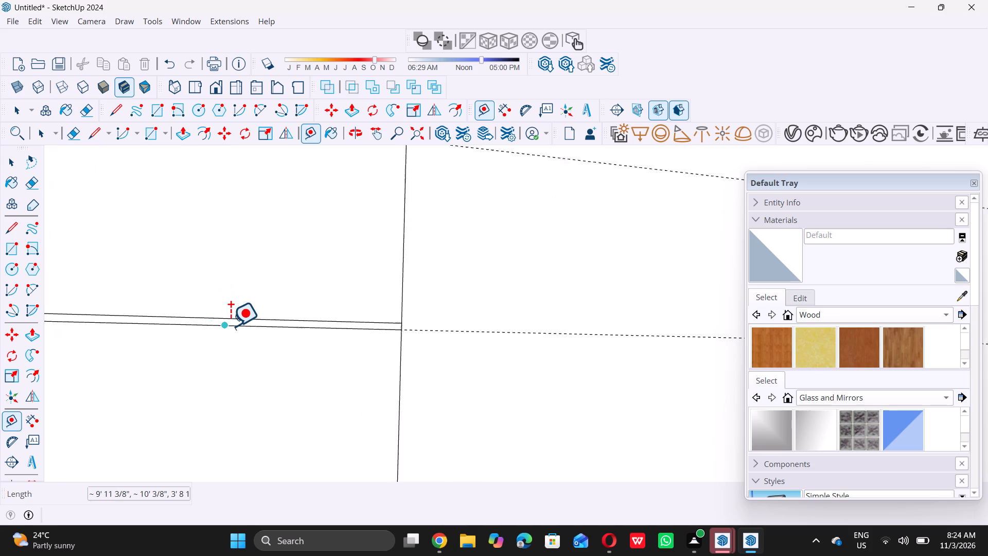
scroll(231, 326, "up", 1)
left_click(231, 326)
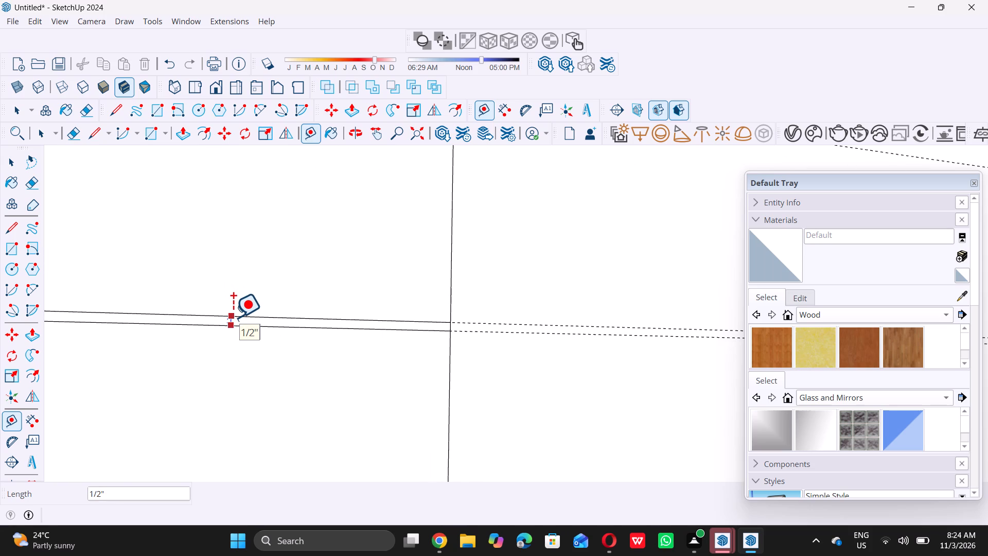
double_click(233, 317)
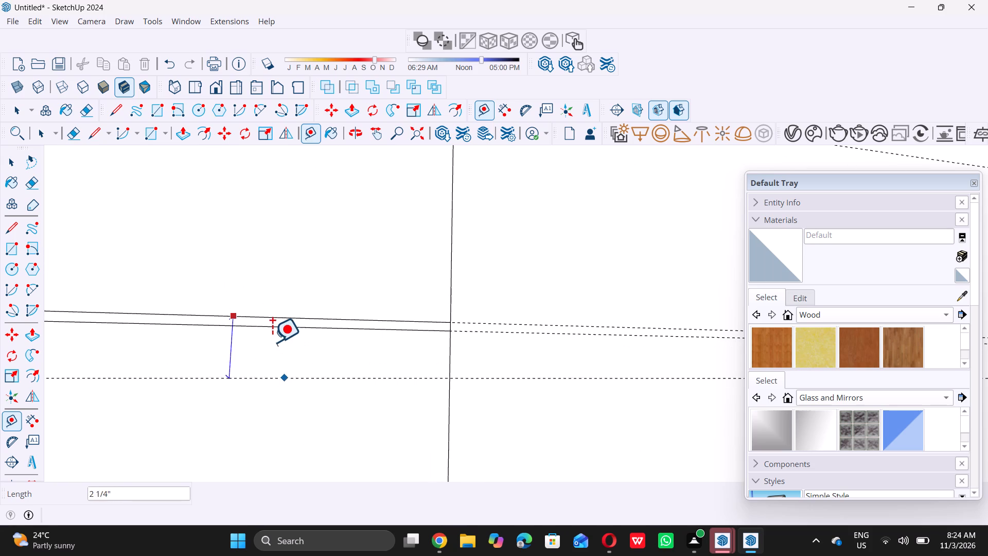
Place a guide along the upper edge of the left strip's fourth gap rectangle from the bottom, offset from the third gap's upper edge.
scroll(270, 373, "down", 14)
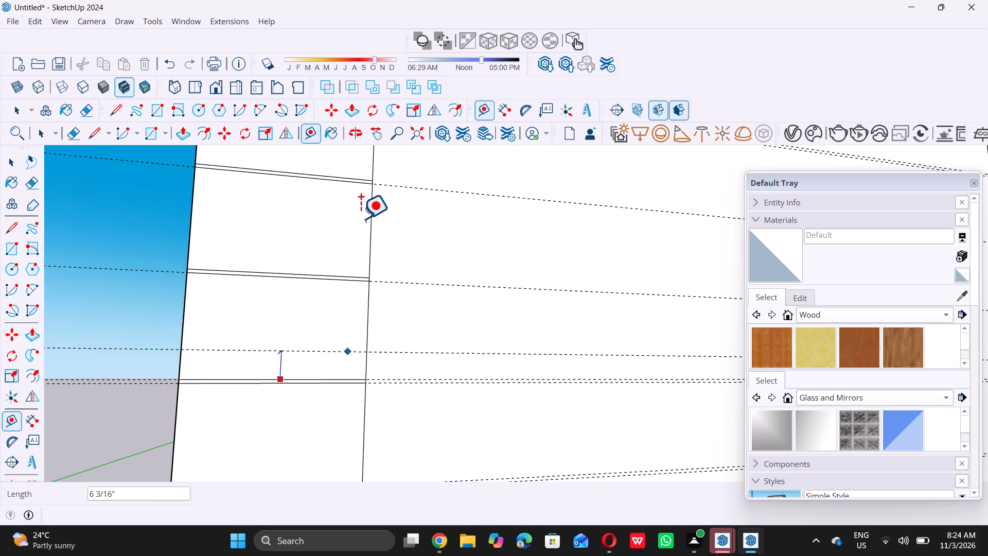
scroll(342, 277, "up", 8)
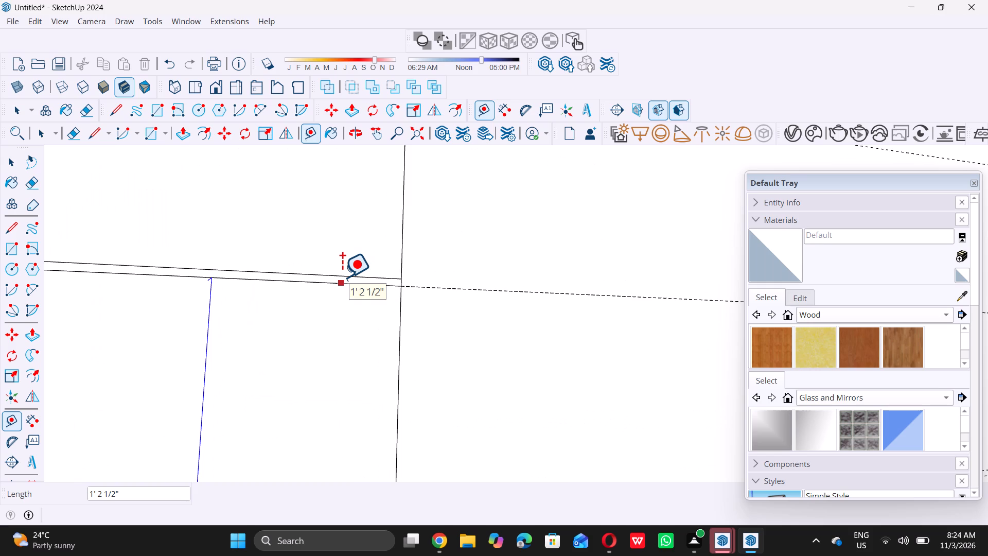
double_click(342, 274)
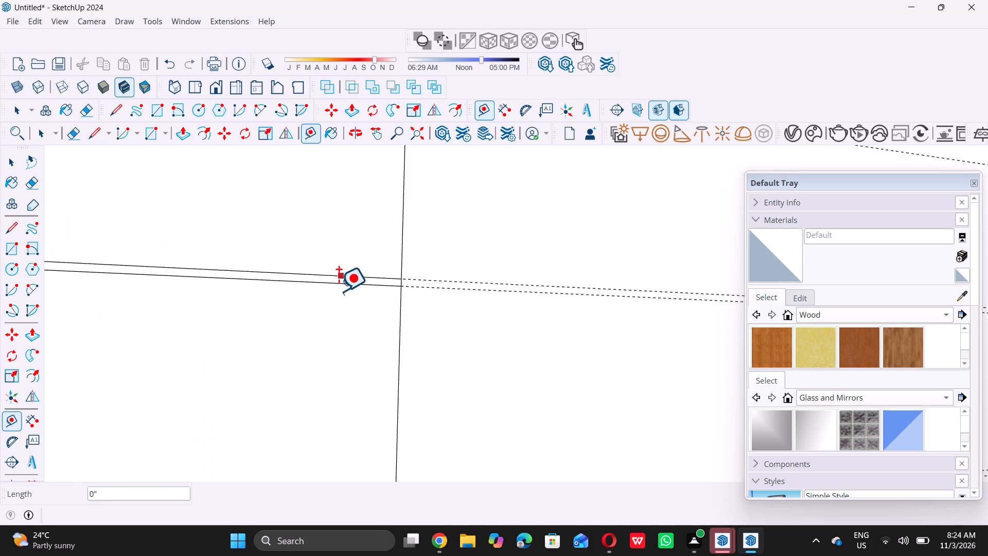
Place a guide 1'3" above the upper edge of the left strip's fourth gap from the bottom, along the fifth gap's upper edge.
scroll(343, 313, "down", 6)
scroll(361, 368, "down", 11)
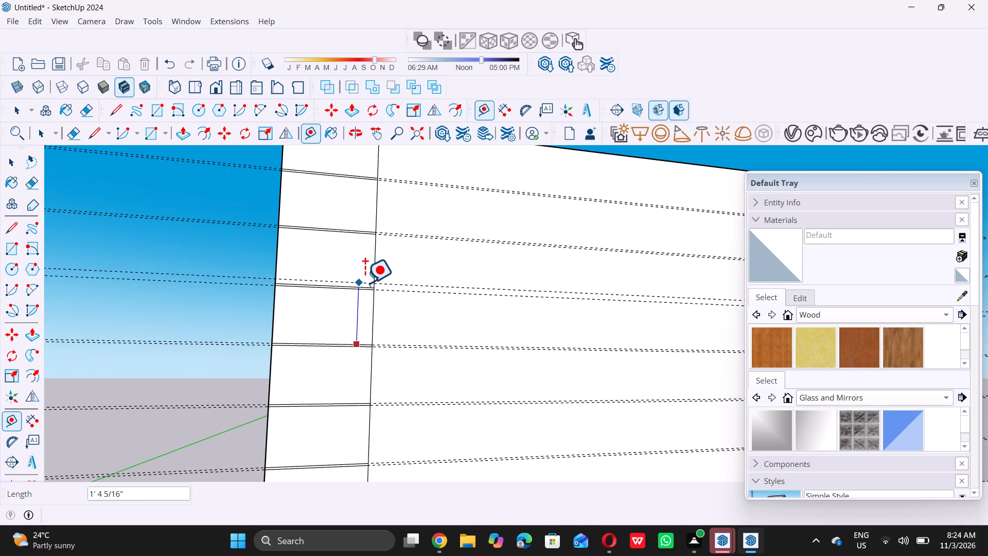
scroll(365, 283, "up", 10)
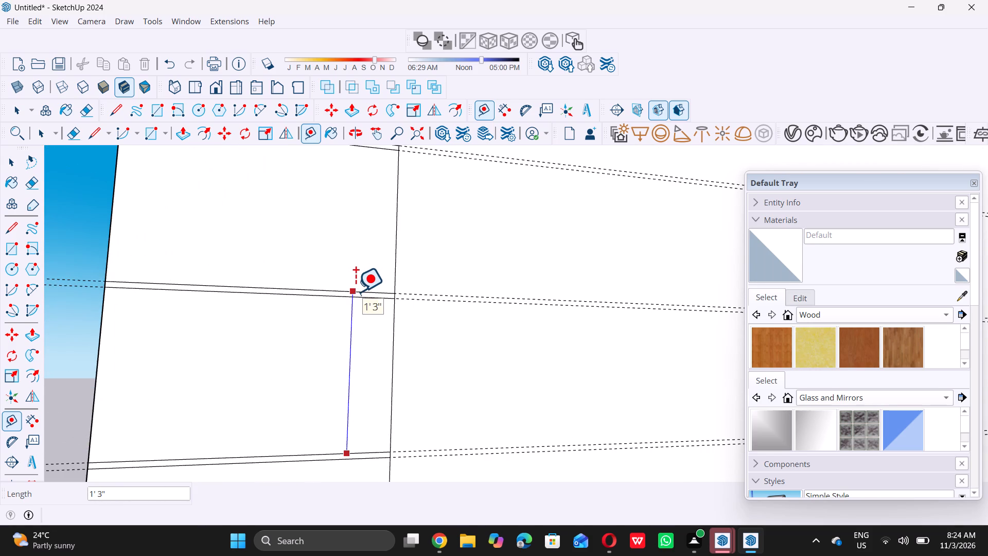
double_click(356, 291)
scroll(365, 327, "down", 7)
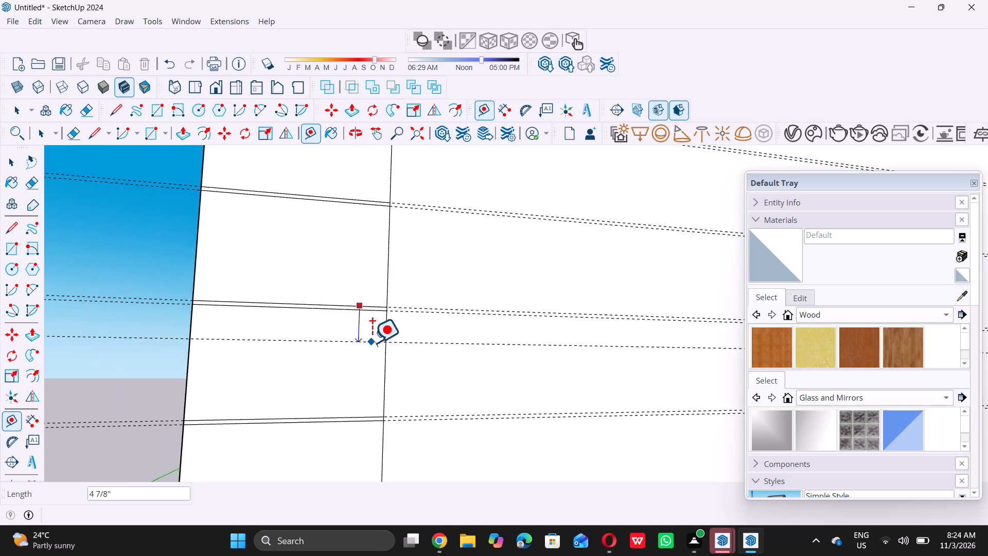
scroll(372, 342, "down", 6)
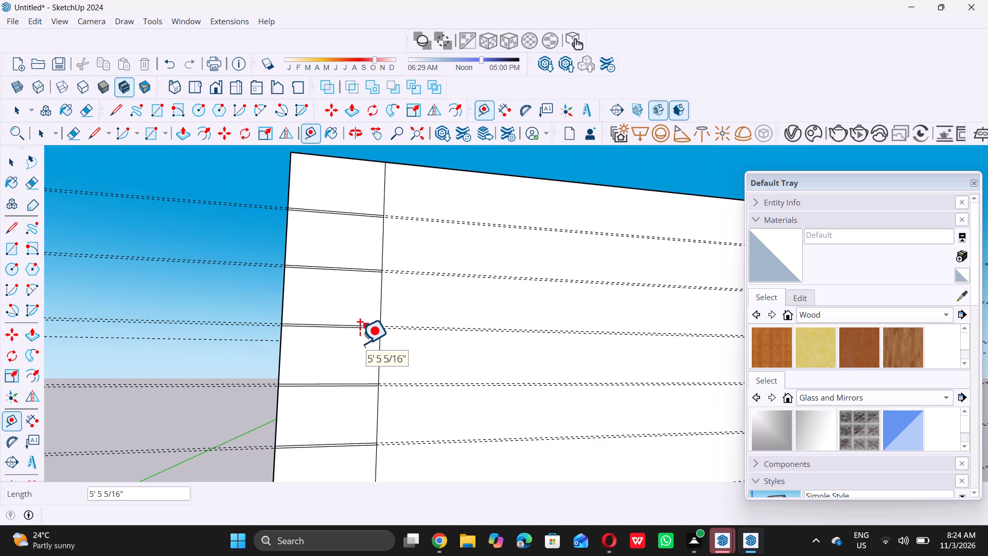
key("space")
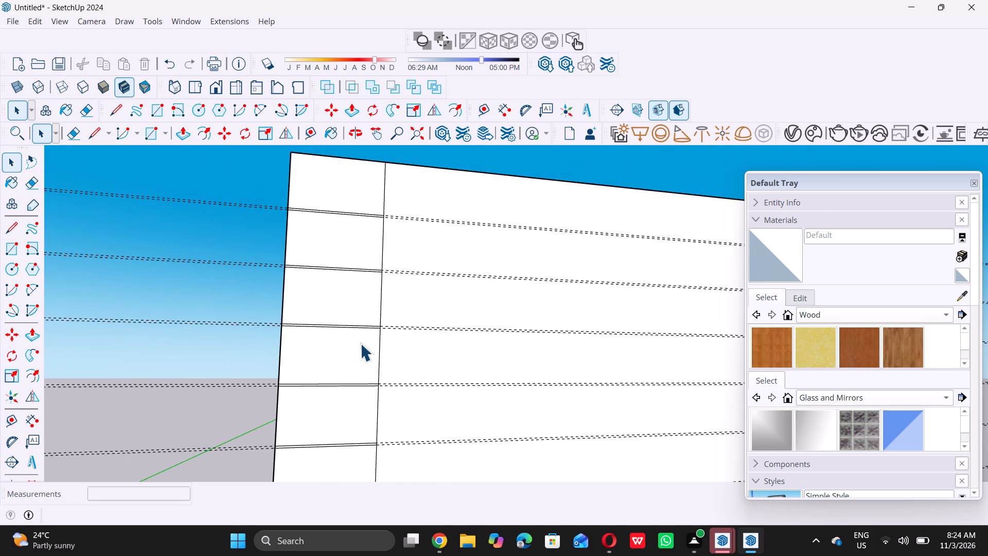
Draw a 1/2" by 2' rectangle across the wall's right strip between the topmost pair of guides.
scroll(289, 327, "down", 6)
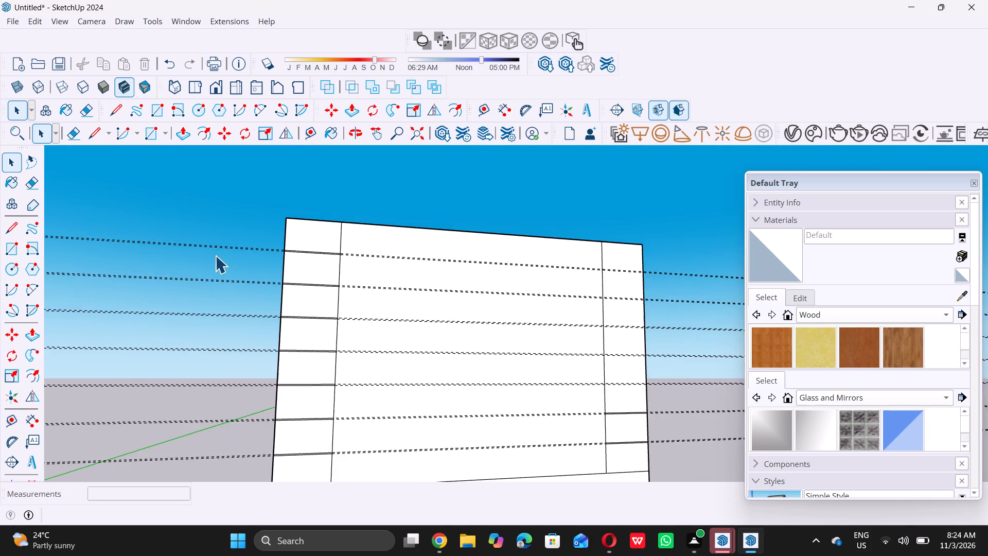
scroll(215, 255, "down", 2)
scroll(596, 264, "up", 10)
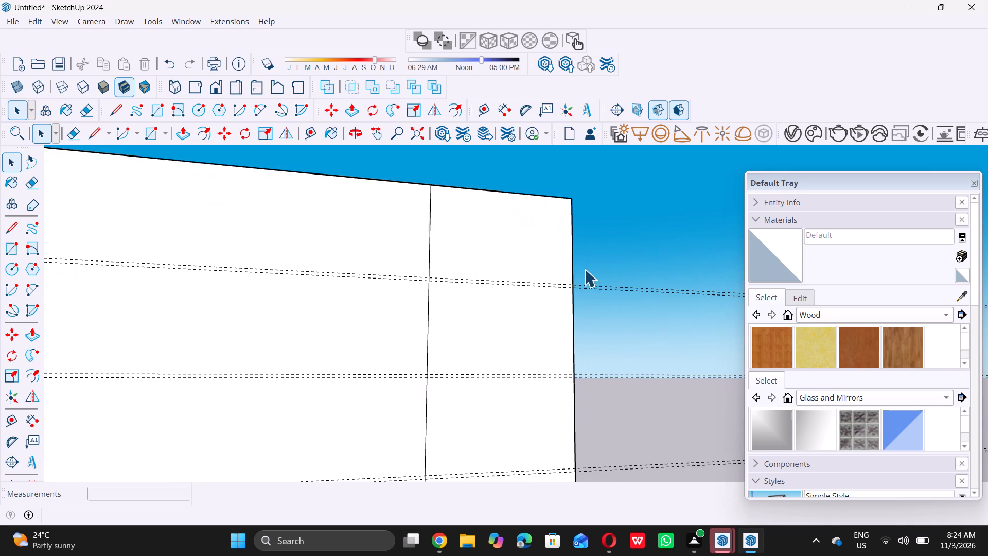
scroll(585, 269, "up", 5)
scroll(405, 299, "up", 4)
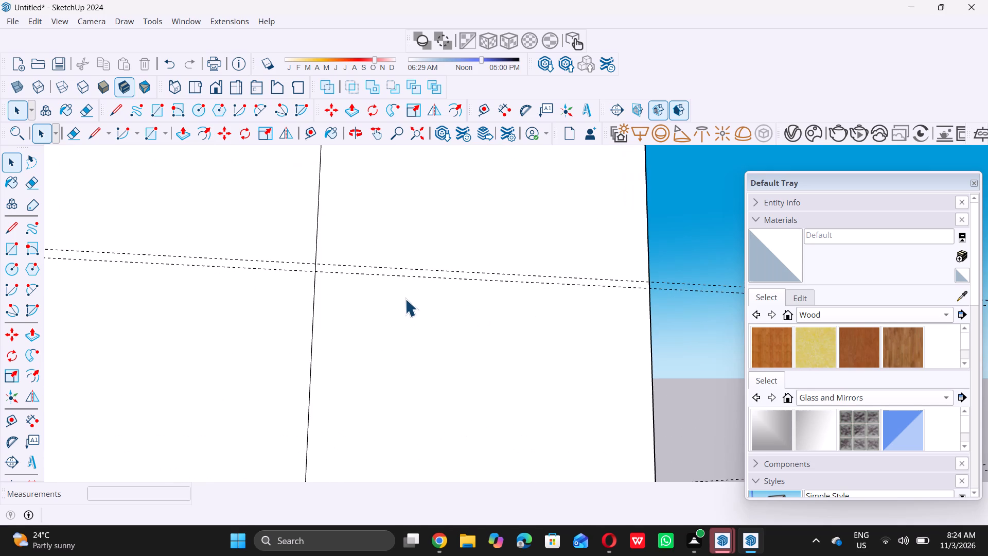
key("r")
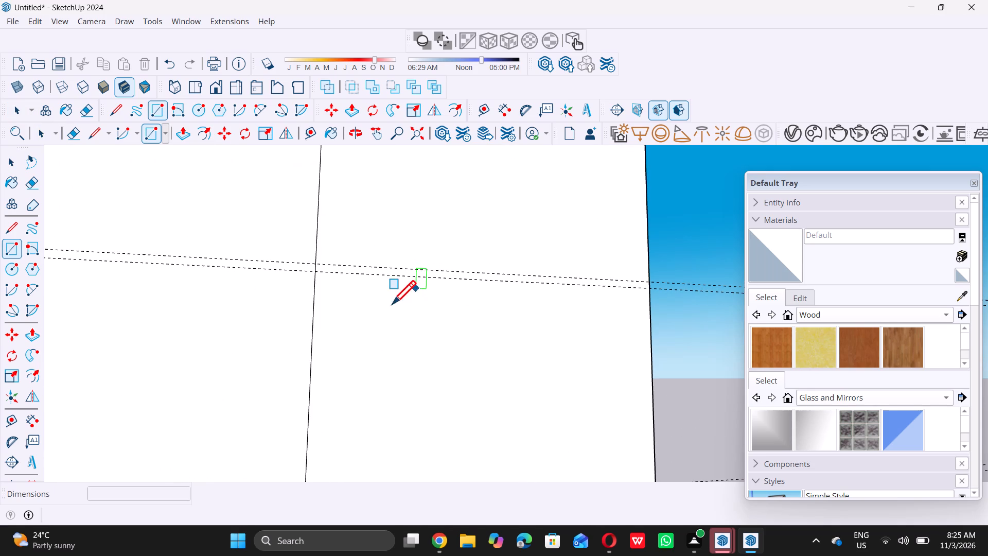
scroll(375, 264, "up", 10)
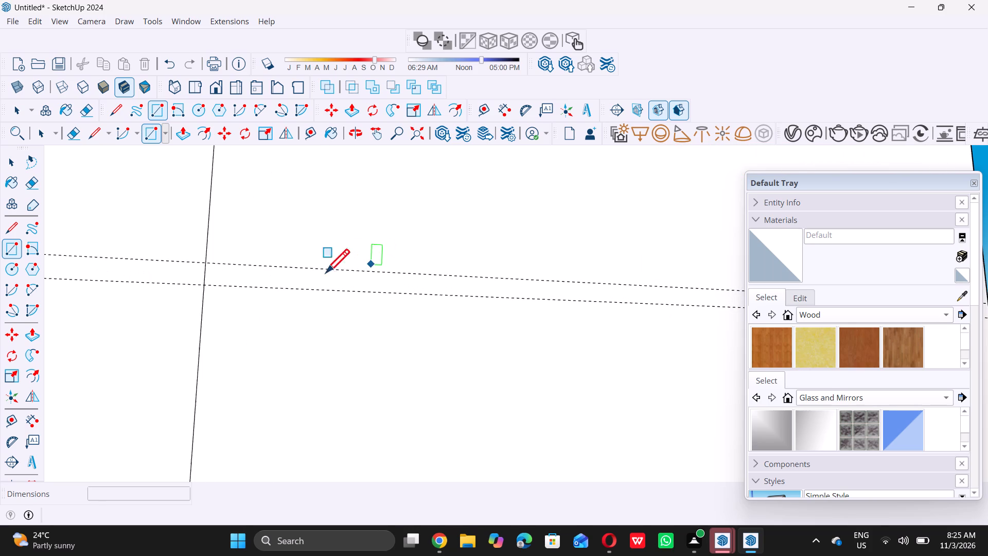
left_click(206, 286)
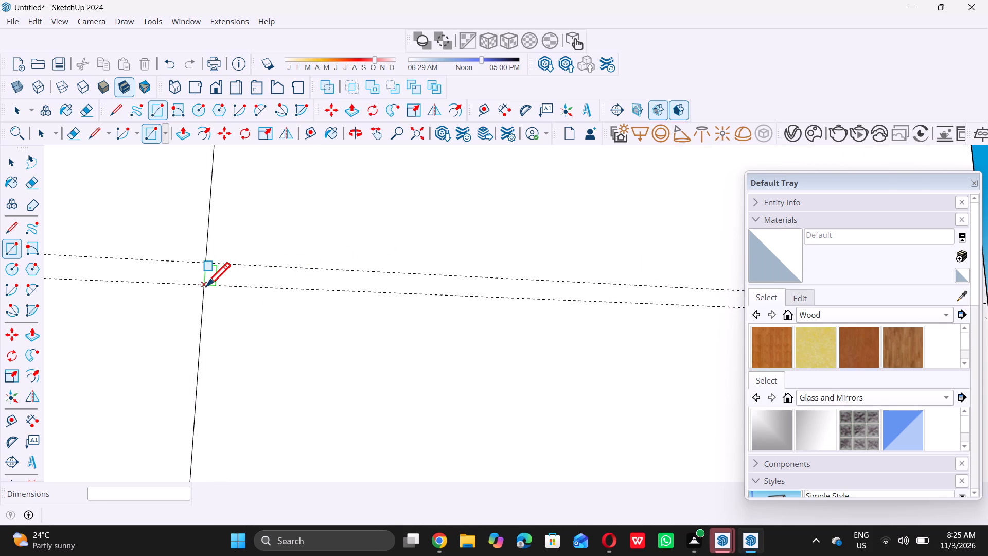
scroll(206, 286, "down", 6)
scroll(394, 291, "down", 8)
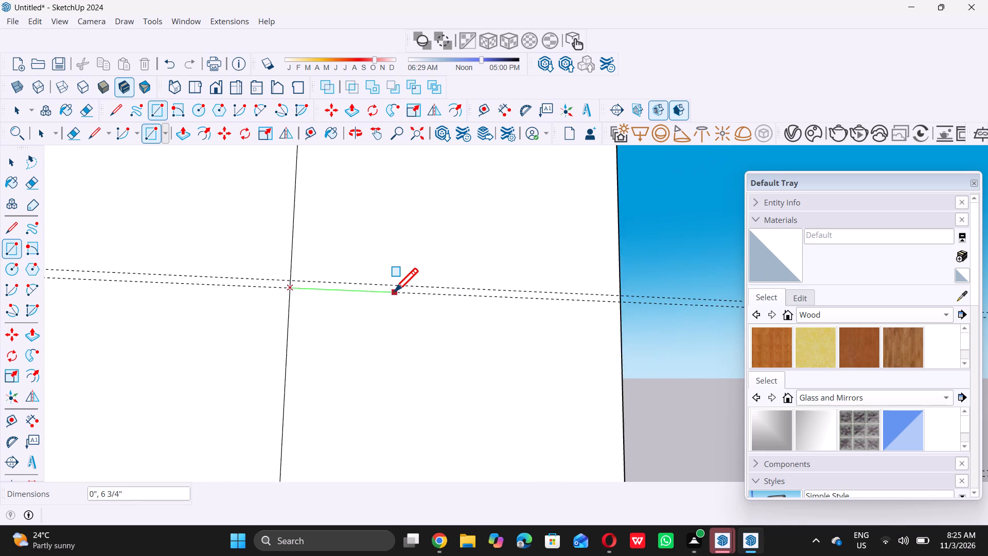
scroll(394, 291, "down", 2)
scroll(544, 293, "up", 4)
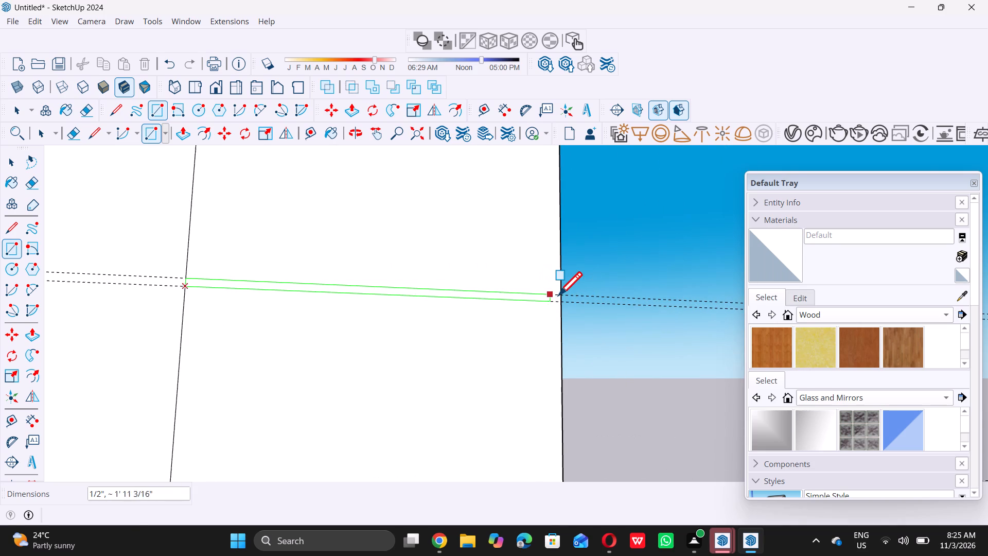
left_click(561, 295)
Draw a 1/2" by 2' rectangle across the right strip between the second pair of guides from the top.
scroll(424, 296, "down", 5)
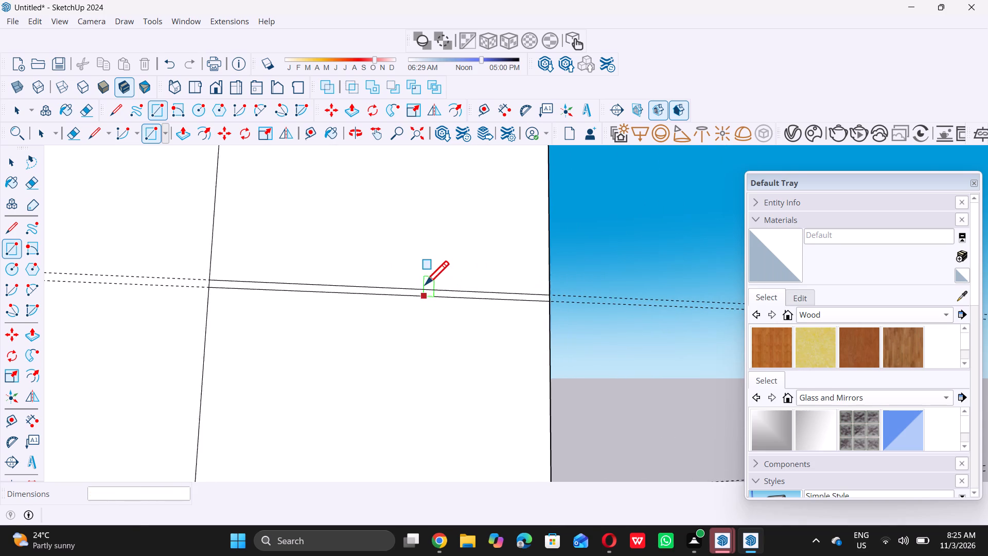
scroll(425, 284, "down", 18)
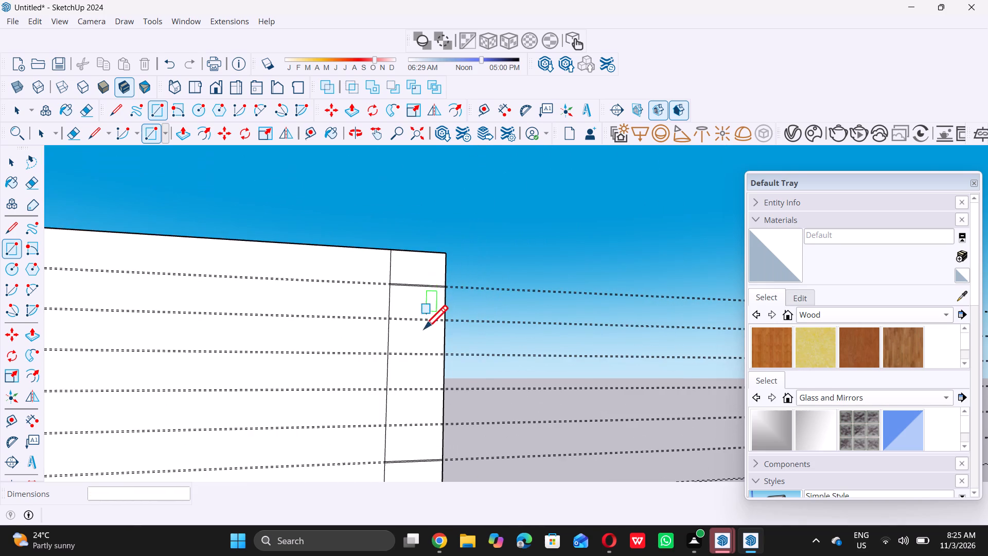
scroll(424, 328, "up", 11)
scroll(375, 312, "up", 14)
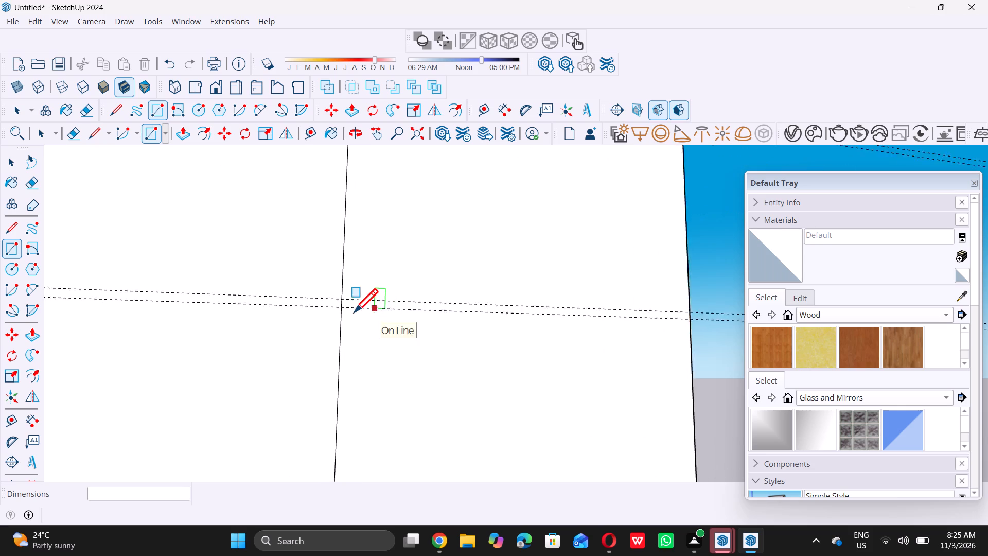
scroll(353, 312, "up", 5)
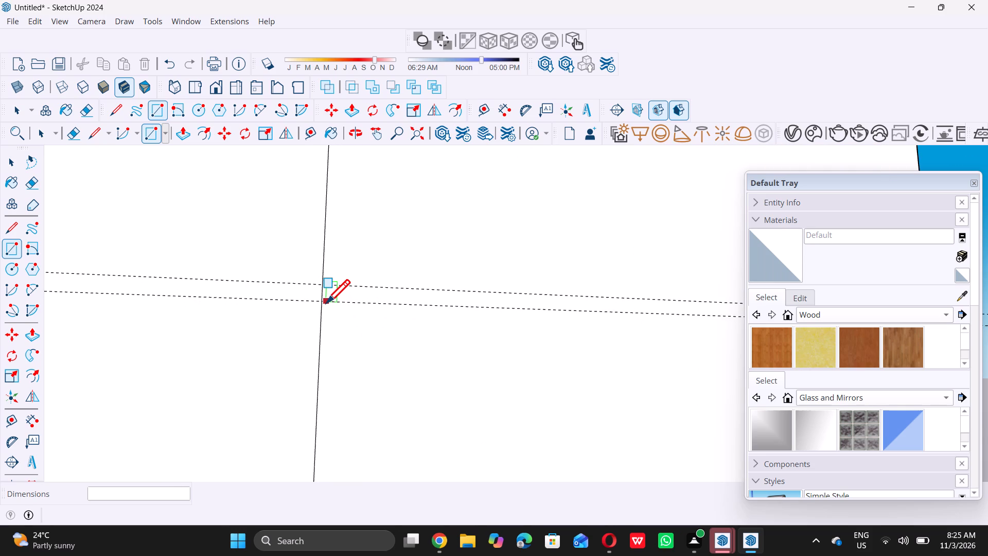
left_click(324, 303)
scroll(324, 303, "down", 11)
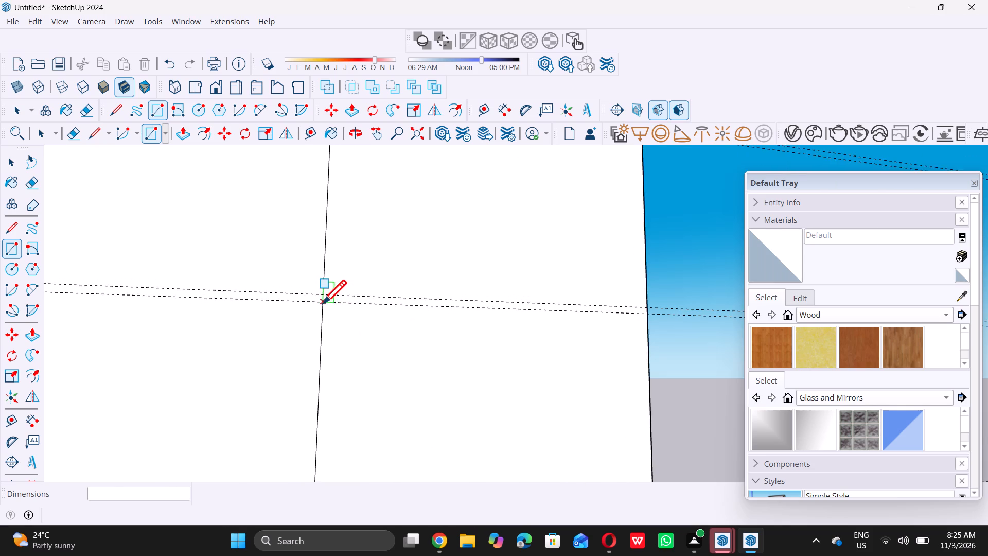
scroll(323, 303, "down", 1)
scroll(575, 306, "up", 2)
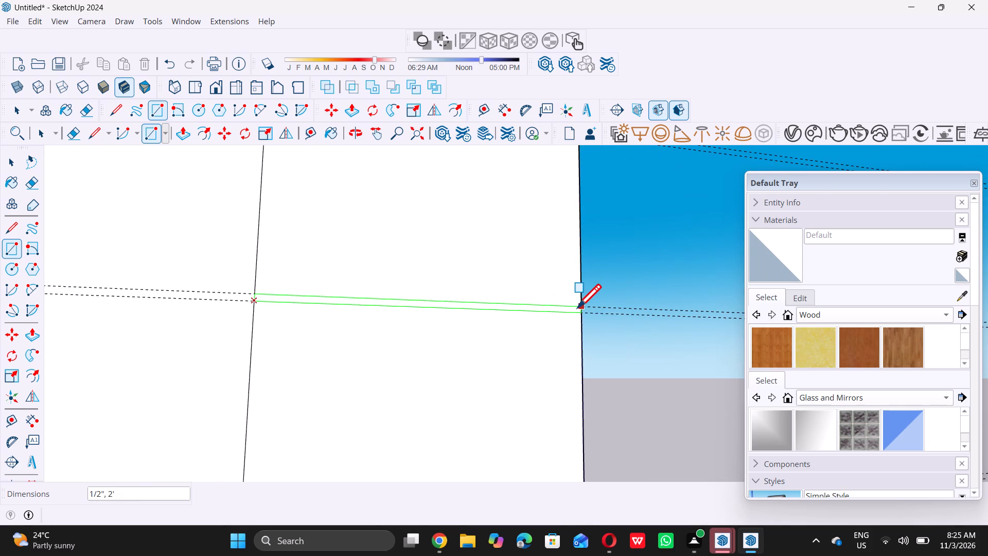
left_click(578, 307)
Draw a 1/2" by 2' rectangle across the right strip between the third pair of guides from the top.
scroll(455, 276, "down", 14)
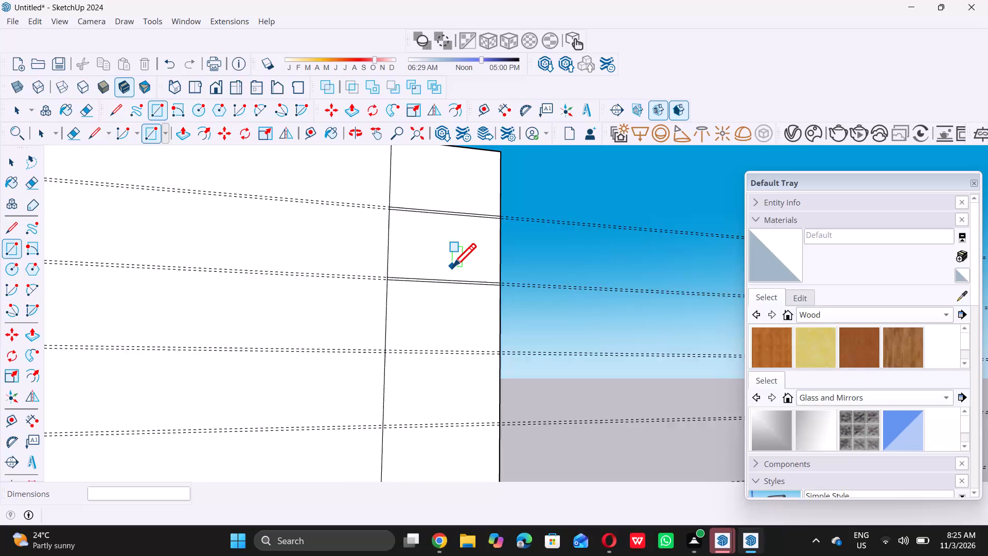
scroll(452, 267, "down", 10)
scroll(470, 313, "up", 6)
scroll(412, 286, "up", 2)
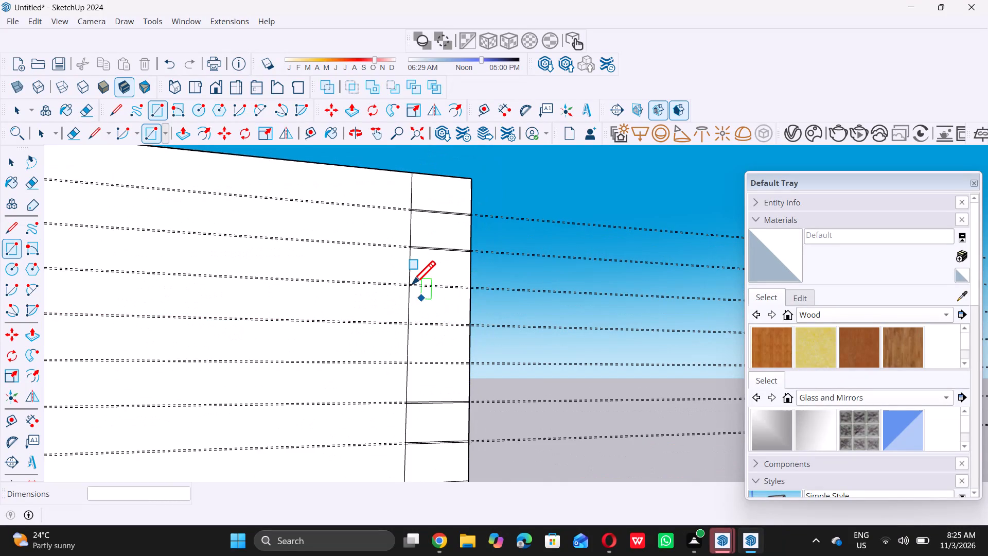
scroll(412, 284, "up", 13)
scroll(412, 284, "up", 8)
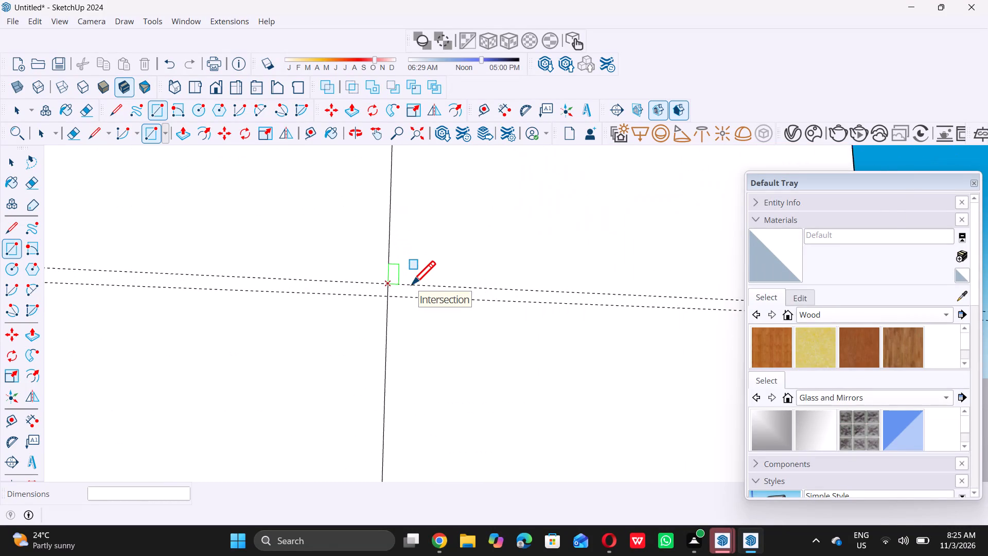
scroll(412, 284, "up", 5)
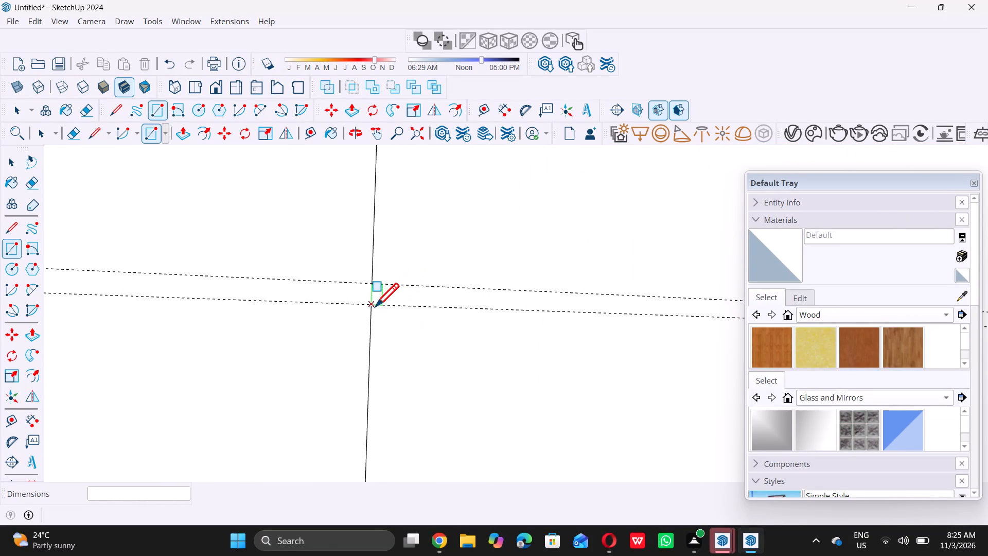
triple_click(374, 306)
scroll(374, 306, "down", 8)
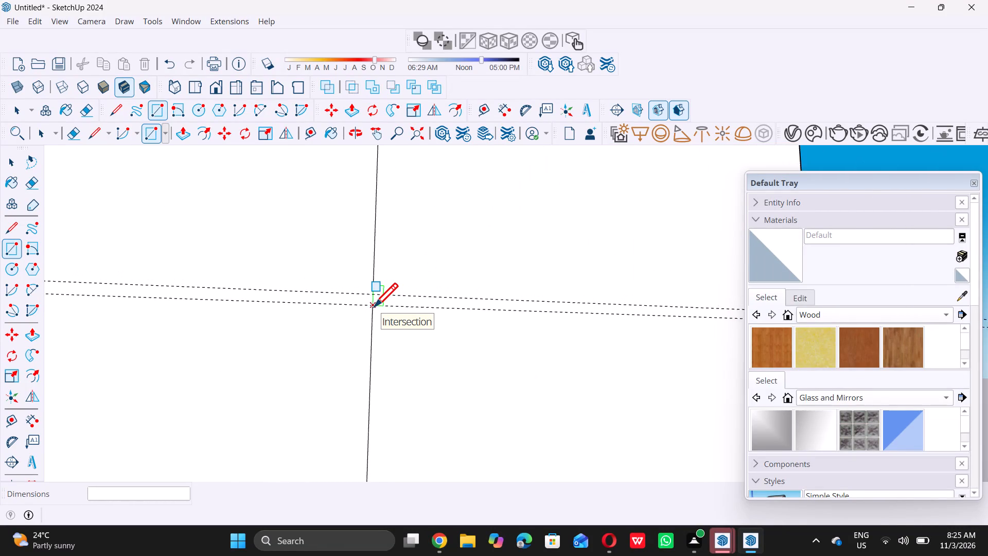
scroll(374, 306, "down", 5)
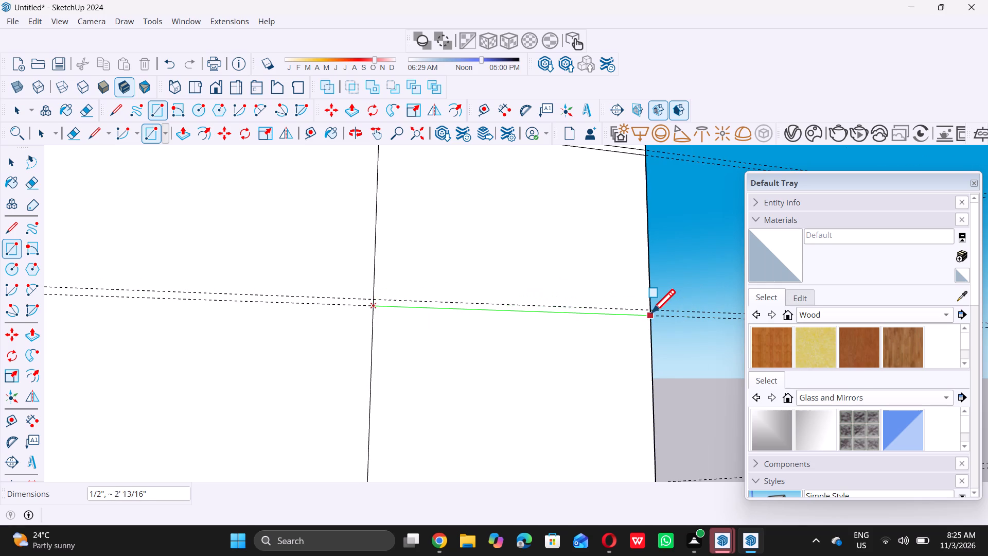
double_click(647, 311)
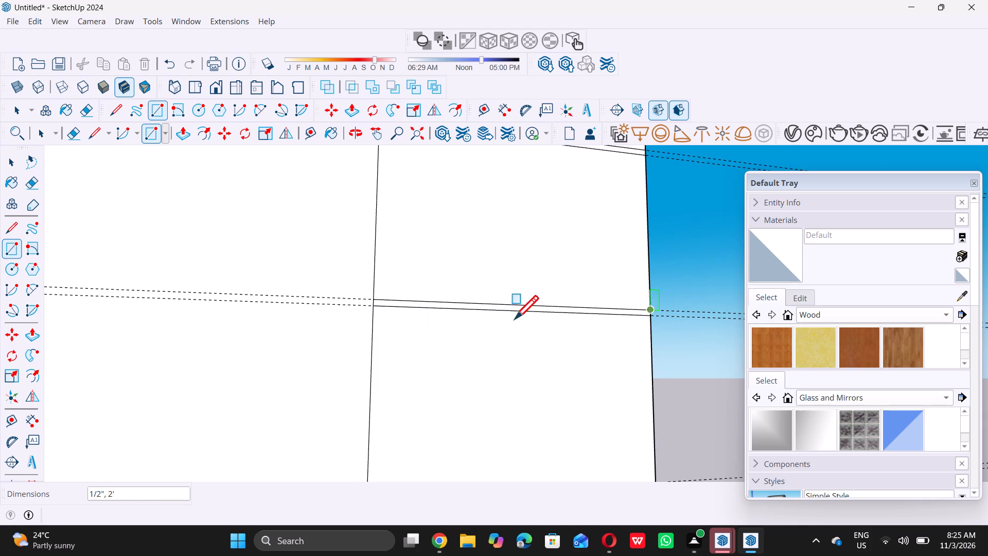
Draw a 1/2" by 2' rectangle across the right strip between the fourth pair of guides from the top.
scroll(460, 298, "down", 20)
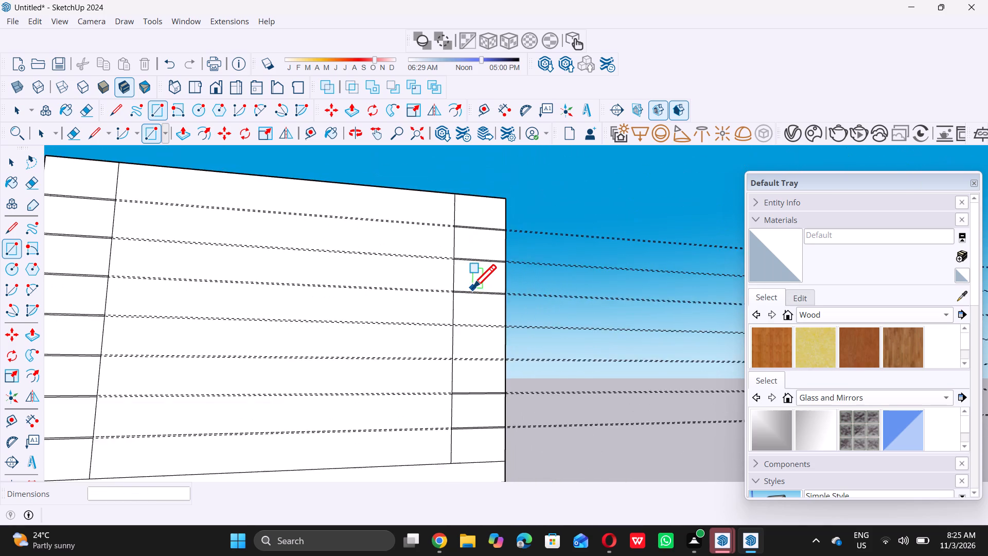
scroll(472, 288, "down", 4)
scroll(492, 344, "up", 4)
scroll(469, 299, "up", 5)
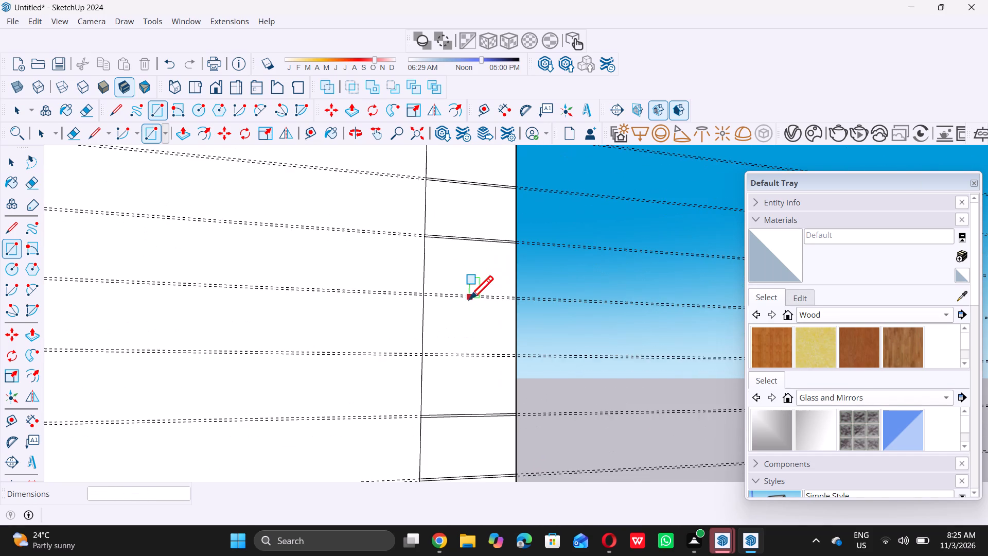
scroll(470, 307, "up", 6)
scroll(427, 291, "up", 11)
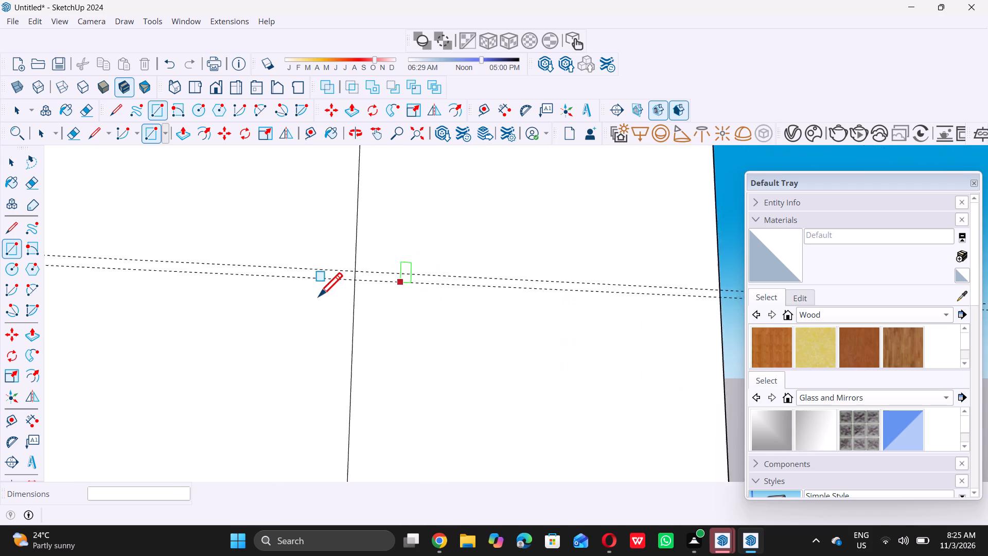
scroll(344, 288, "up", 5)
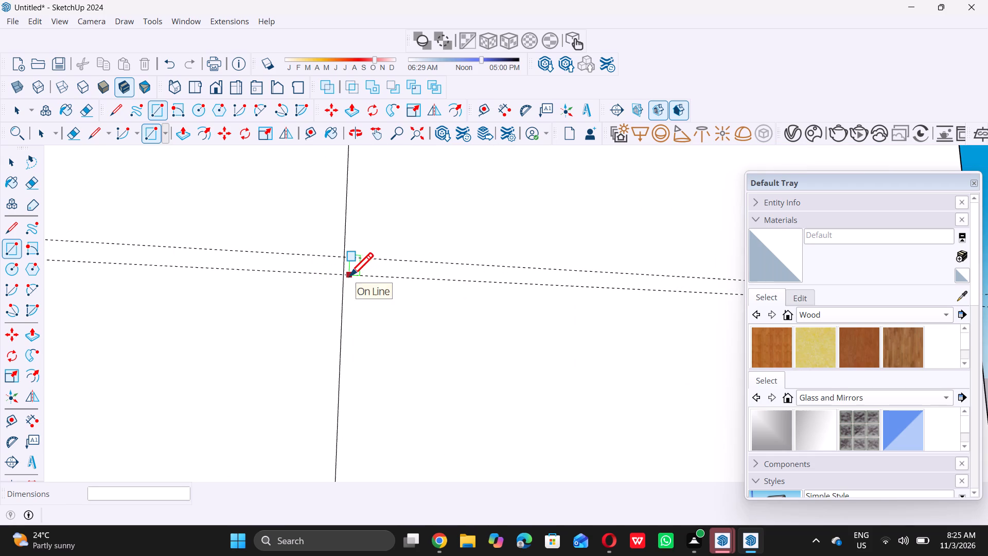
double_click(345, 274)
scroll(344, 275, "down", 10)
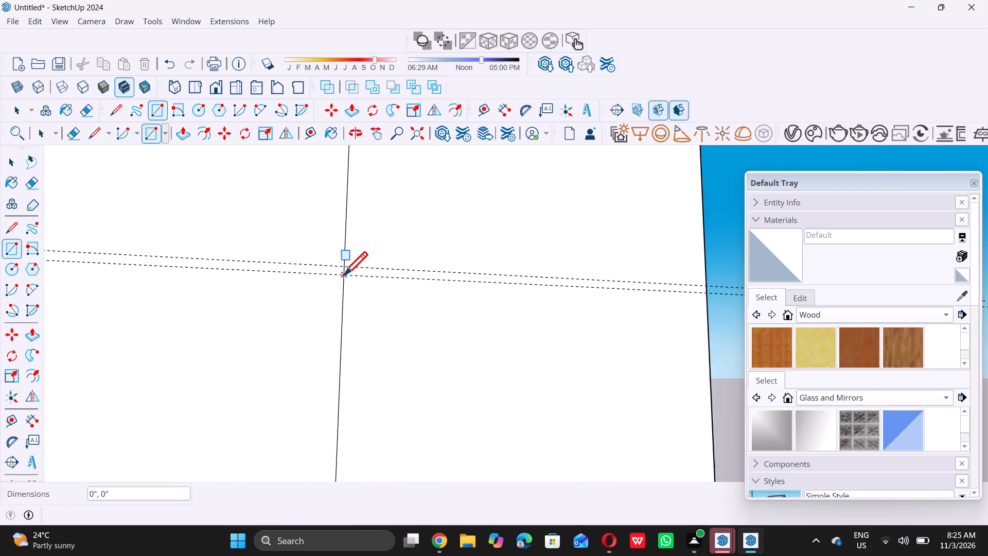
scroll(344, 275, "down", 2)
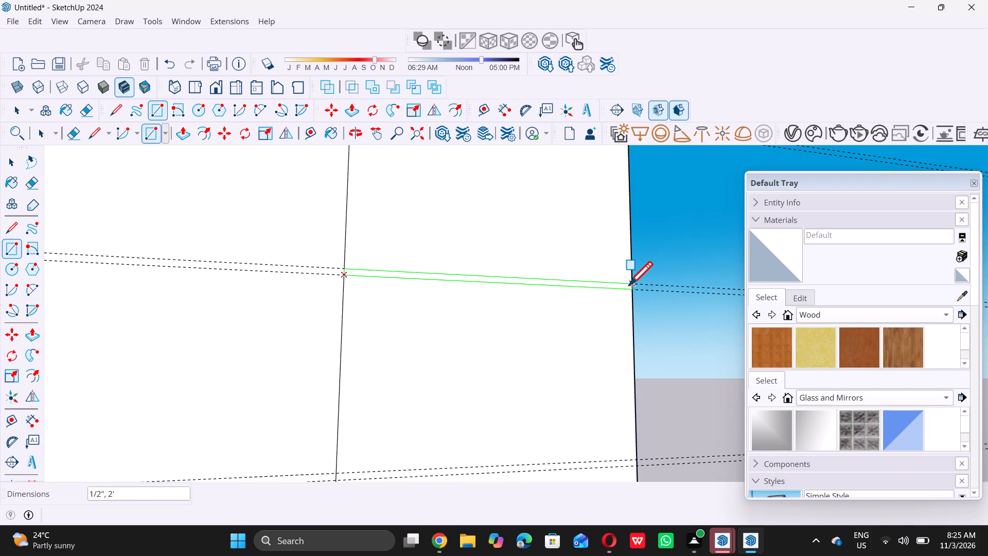
left_click(629, 285)
Draw a 1/2" by 2' rectangle across the right strip between the fifth pair of guides from the top, filling the last open gap.
scroll(478, 267, "down", 13)
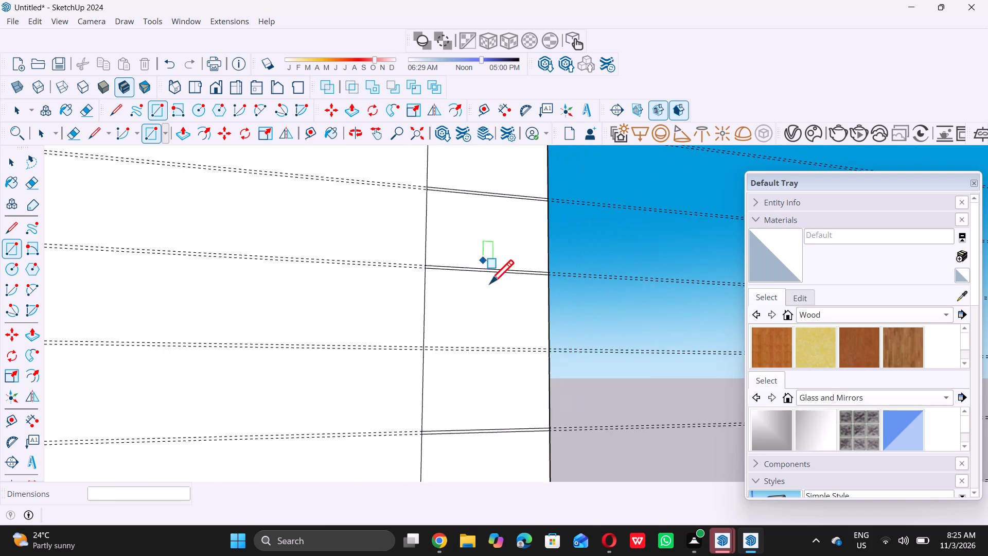
scroll(496, 356, "up", 5)
scroll(419, 318, "up", 15)
double_click(344, 305)
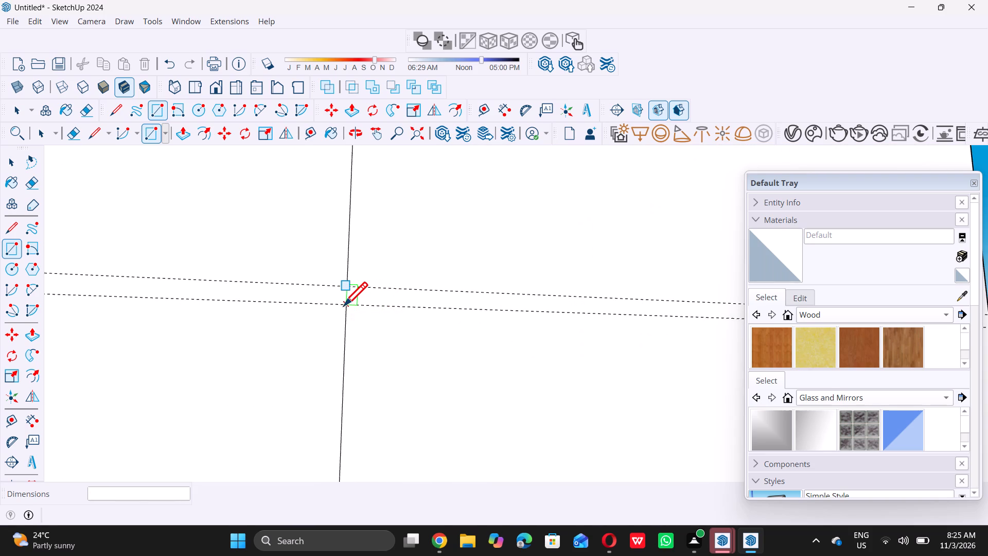
scroll(344, 305, "down", 10)
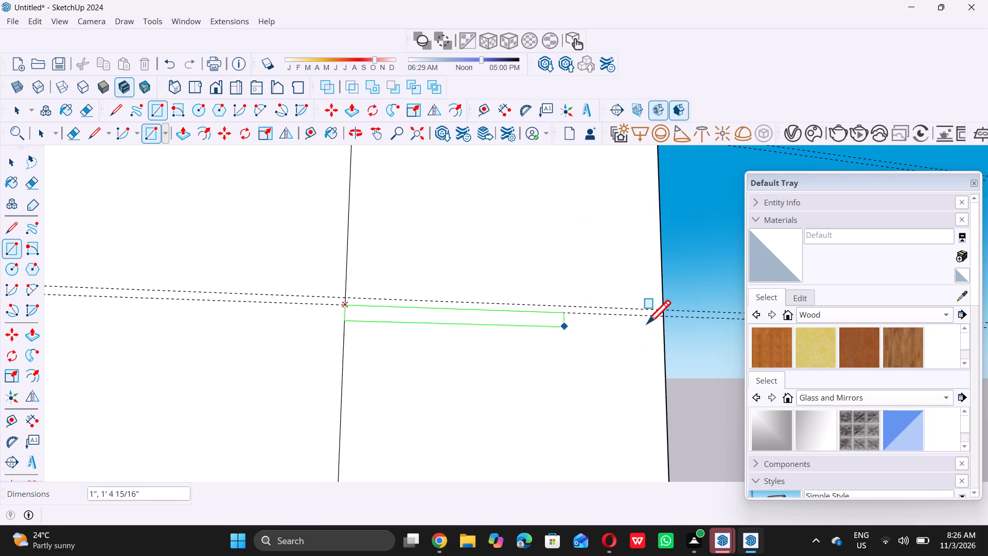
scroll(659, 312, "up", 3)
double_click(659, 312)
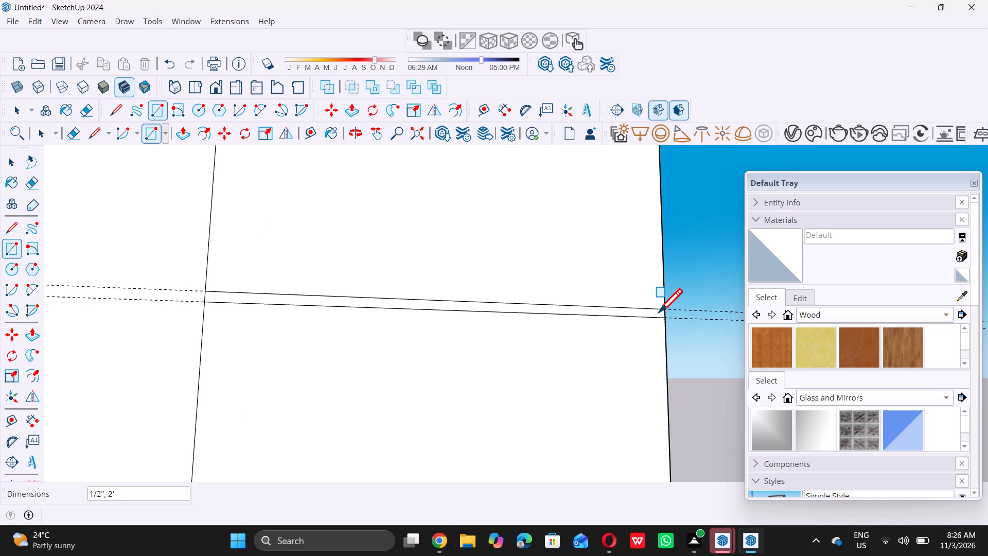
key("space")
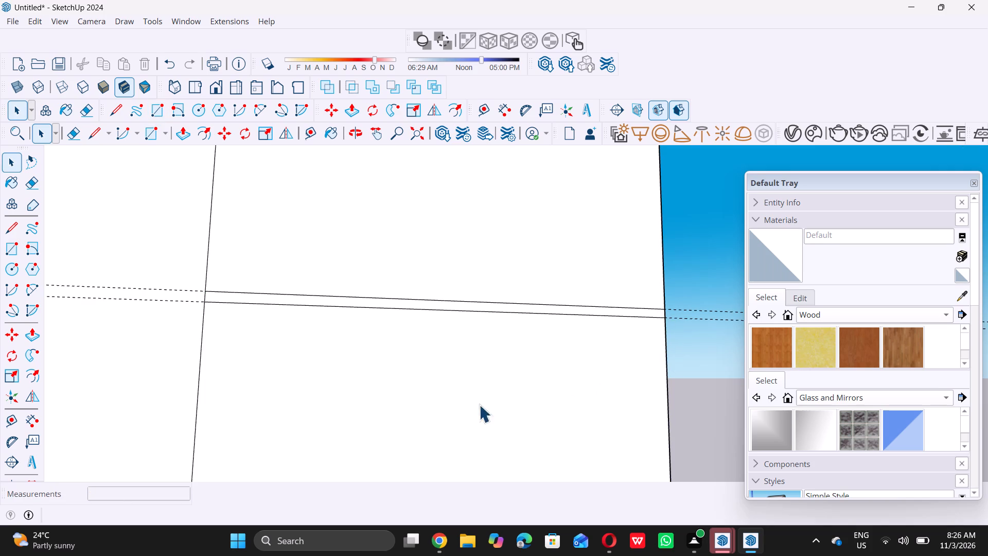
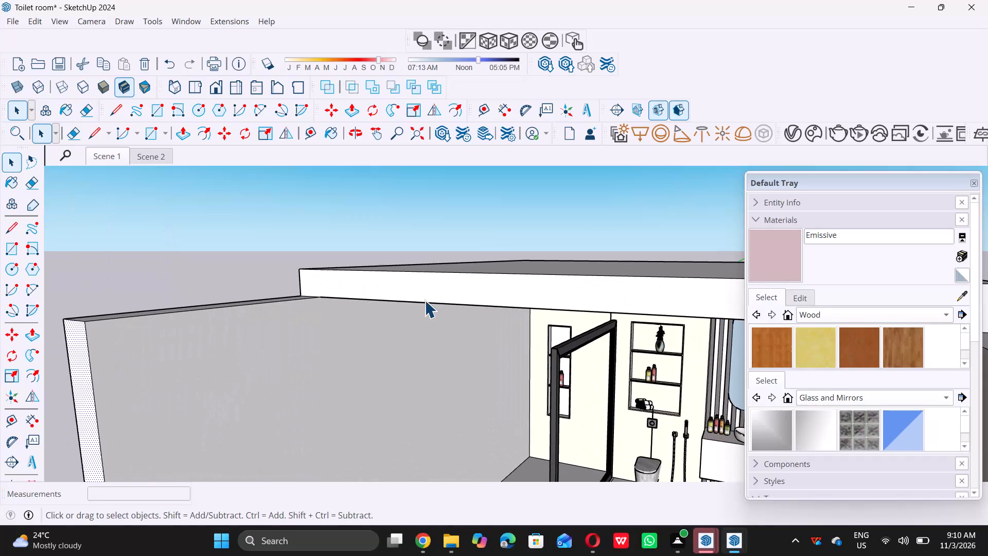
Extend the ceiling slab's front edge face forward with Push/Pull, repeating the previous distance, so it reaches the side wall's front end.
double_click(440, 289)
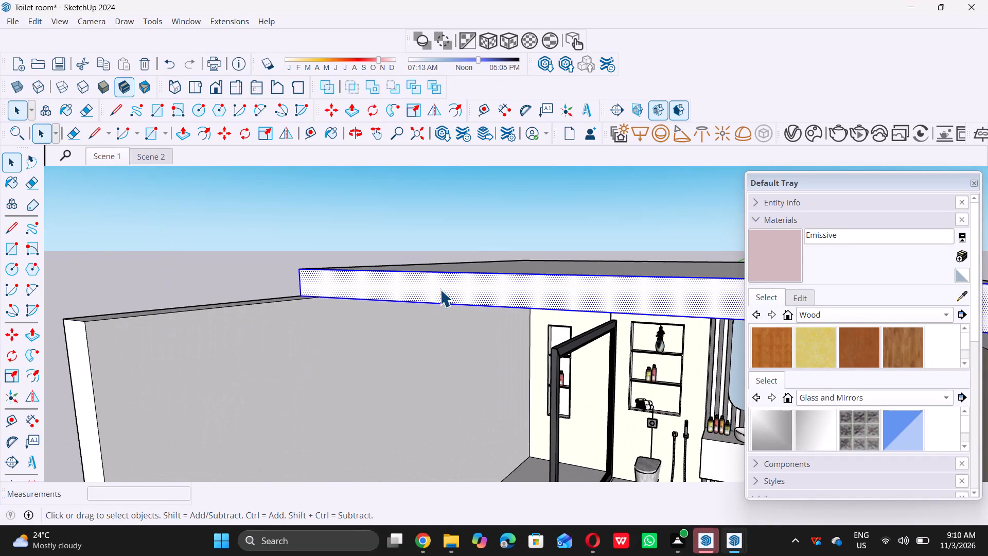
key("p")
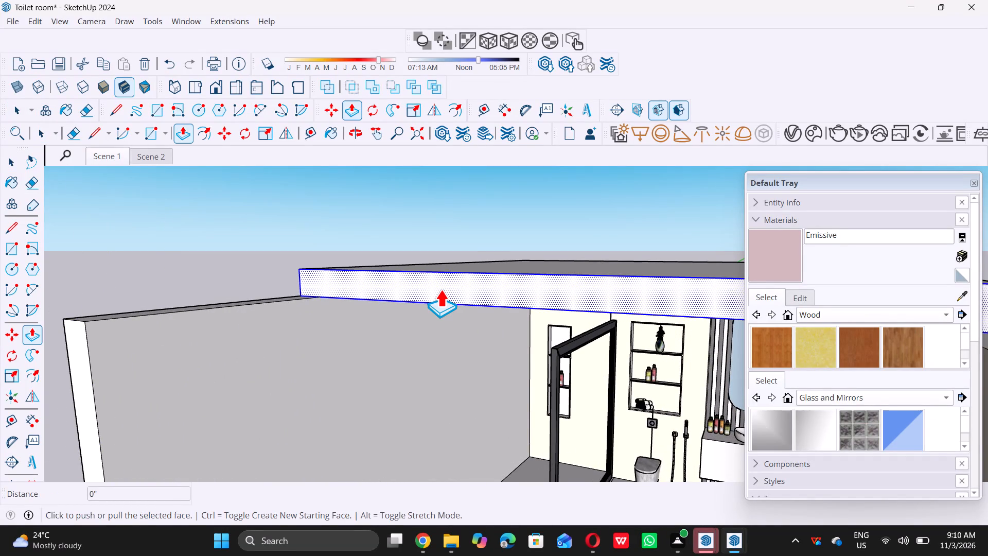
double_click(440, 289)
key("space")
Draw a 10' by 13' 6" rectangle across the room's open front, between the inner corners of the walls, ceiling and floor.
scroll(366, 309, "down", 6)
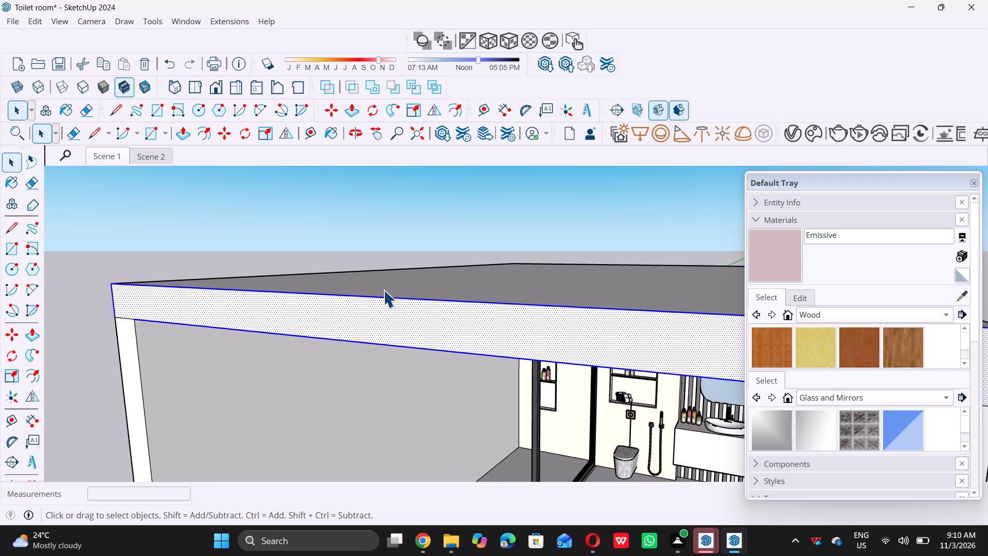
scroll(383, 290, "down", 14)
middle_click_drag(380, 334, 510, 330)
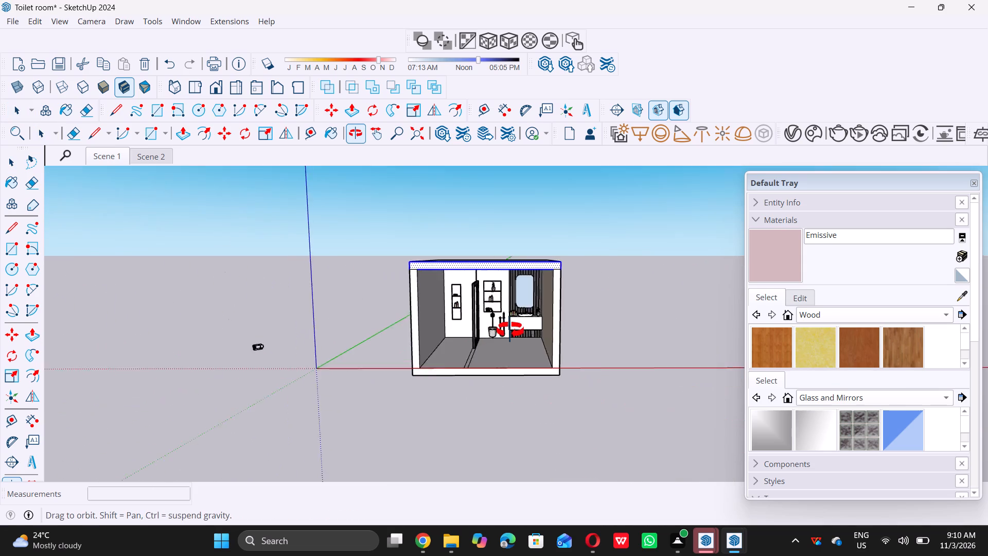
middle_click_drag(510, 330, 487, 327)
middle_click(487, 327)
middle_click(487, 327)
triple_click(413, 359)
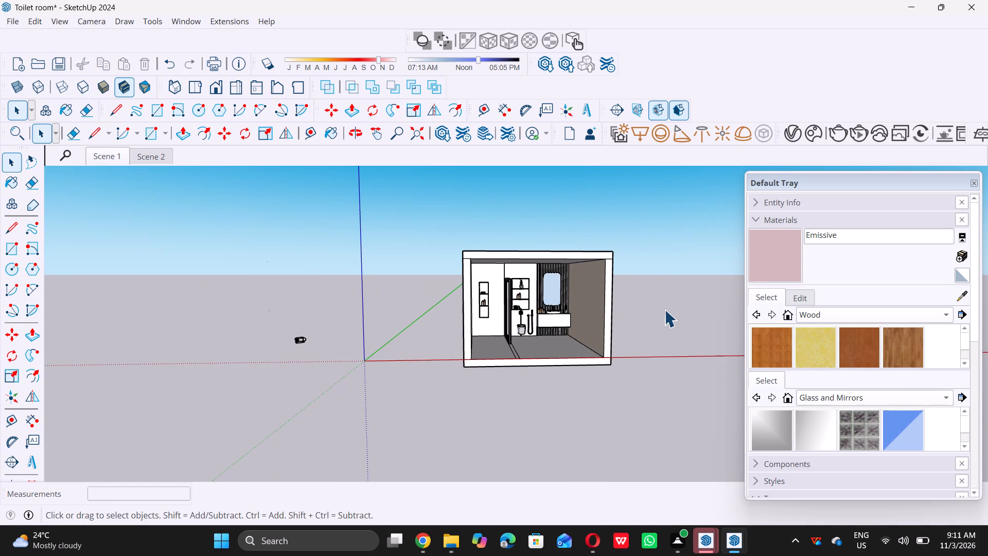
middle_click_drag(671, 298, 642, 303)
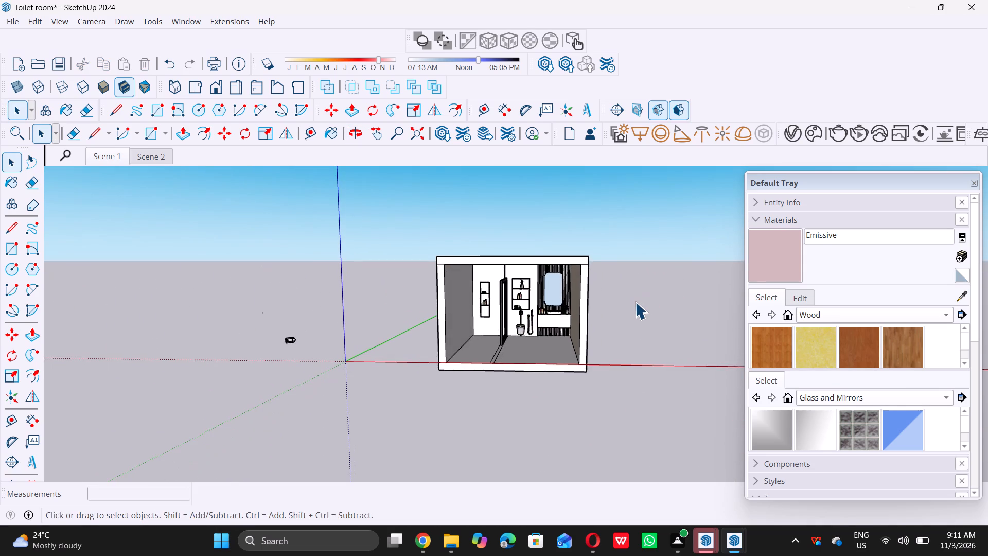
scroll(635, 302, "up", 4)
key("r")
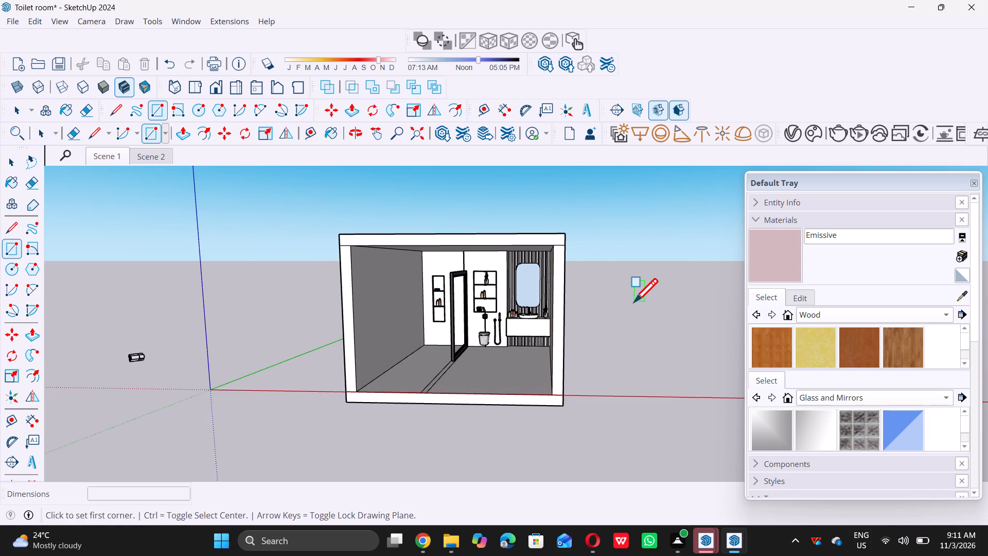
left_click(351, 247)
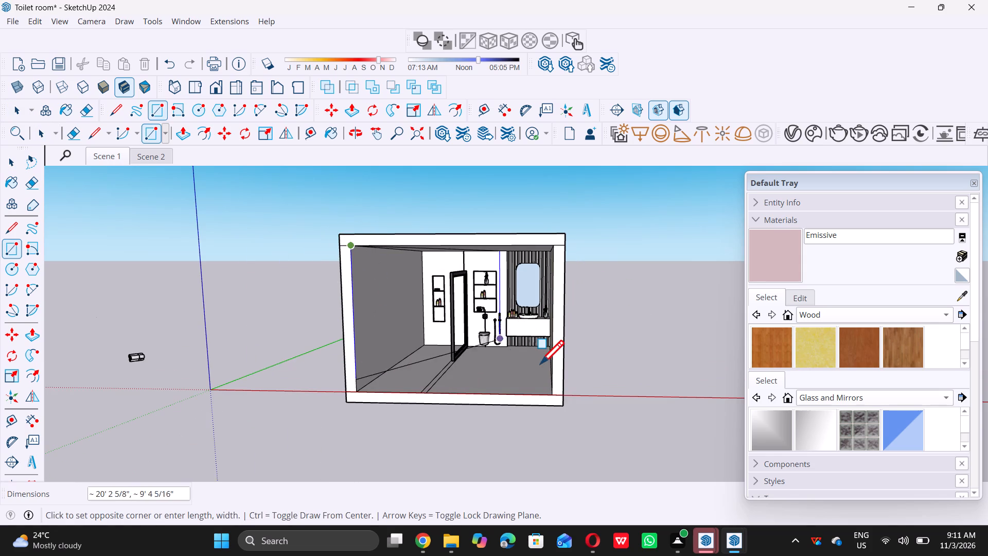
left_click(554, 395)
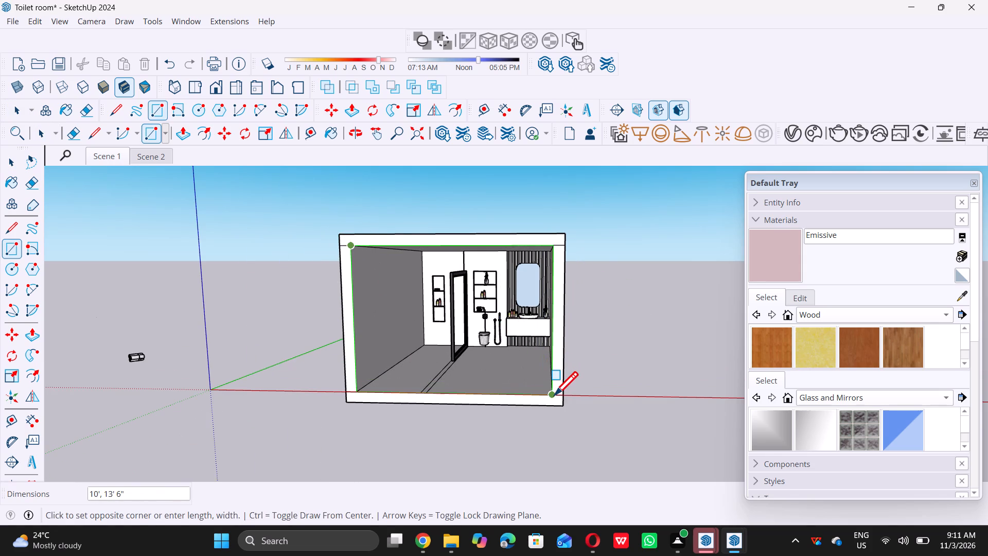
middle_click_drag(449, 369, 472, 370)
scroll(472, 370, "up", 1)
scroll(537, 369, "up", 2)
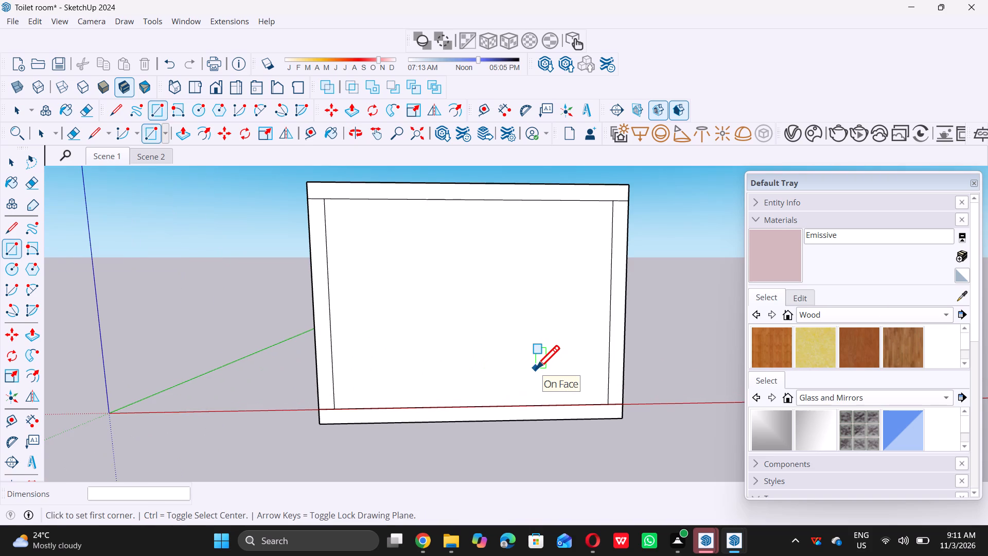
key("space")
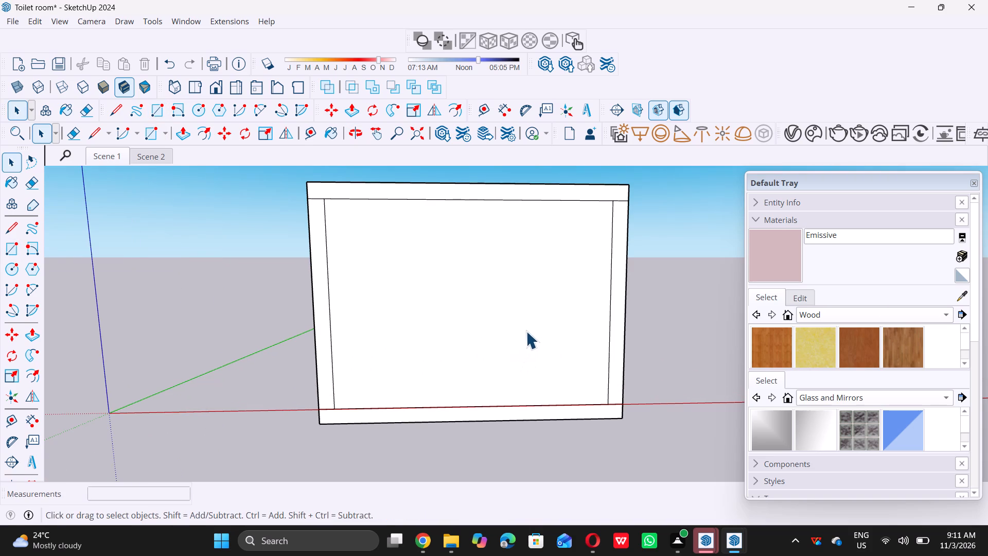
Save an interior view facing the back wall's shelves, toilet and vanity as three new scenes.
middle_click_drag(523, 333, 514, 335)
middle_click(514, 335)
scroll(509, 335, "up", 5)
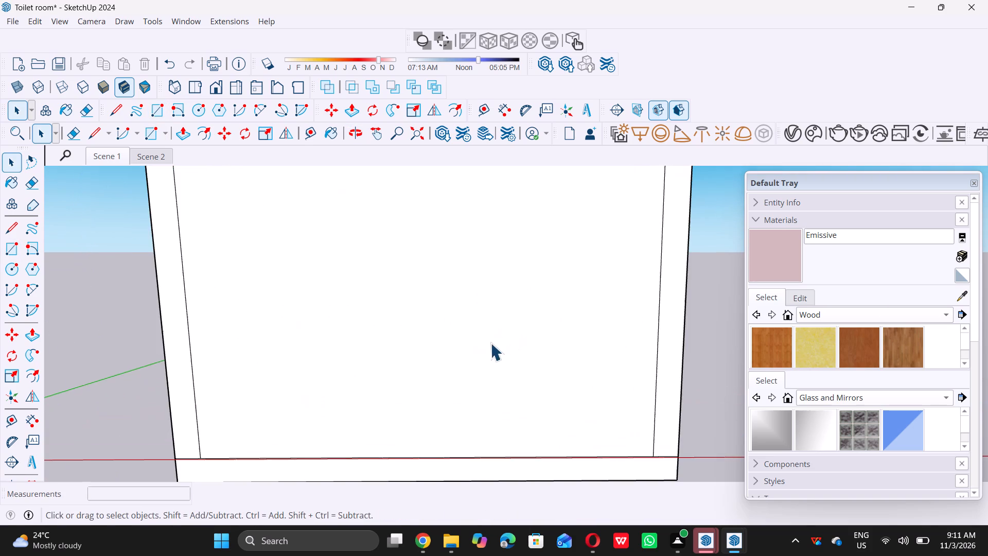
scroll(513, 339, "up", 11)
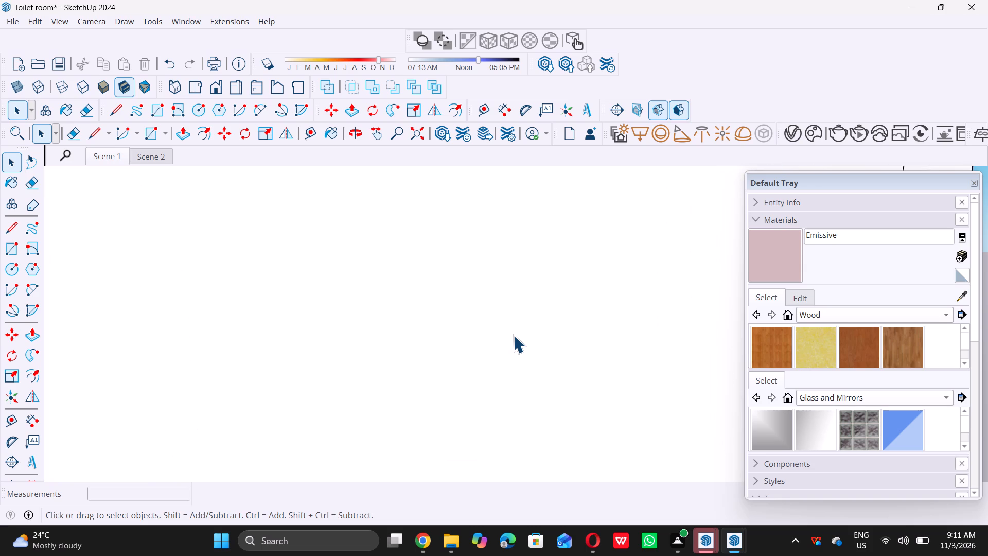
scroll(513, 335, "up", 11)
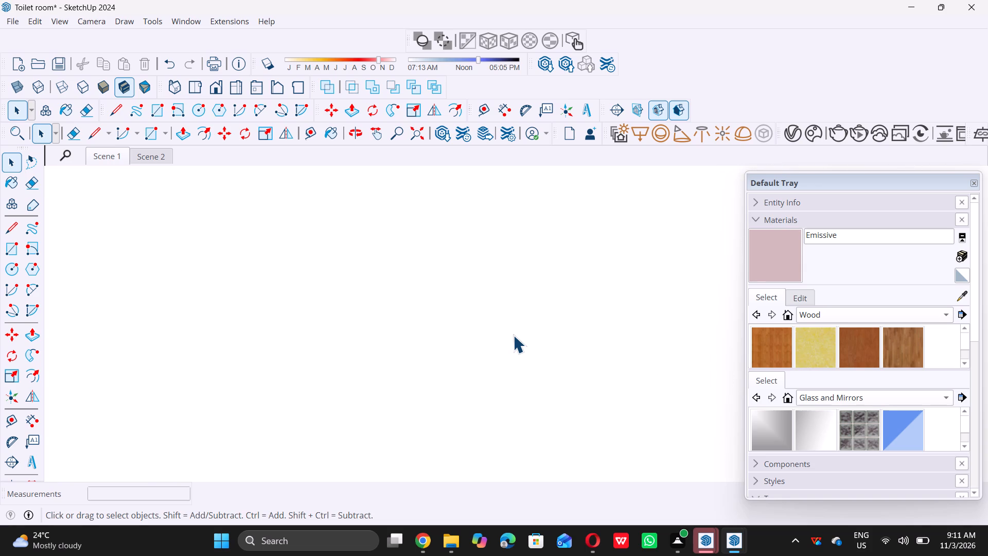
scroll(513, 335, "up", 17)
scroll(513, 335, "up", 17)
scroll(532, 330, "up", 18)
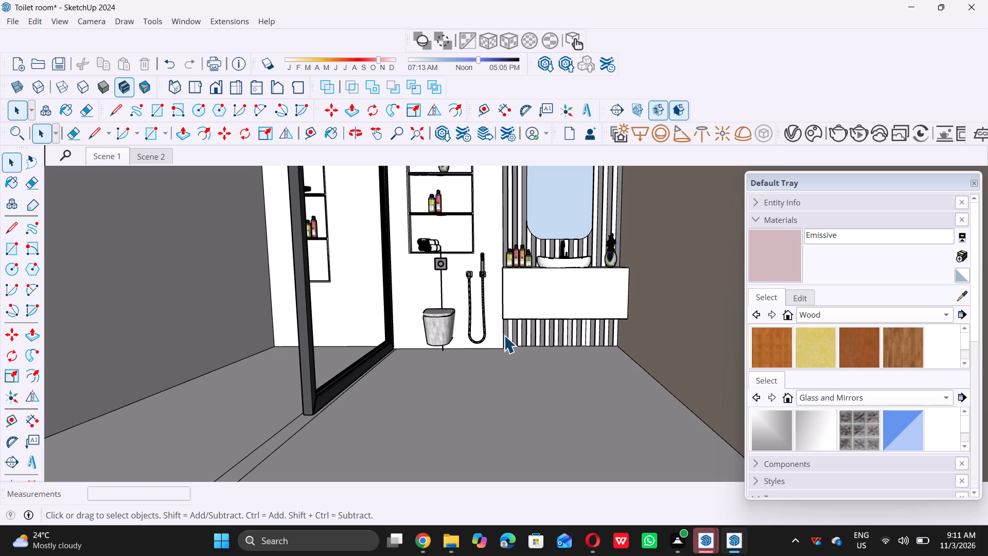
middle_click_drag(486, 288, 485, 331, "shift")
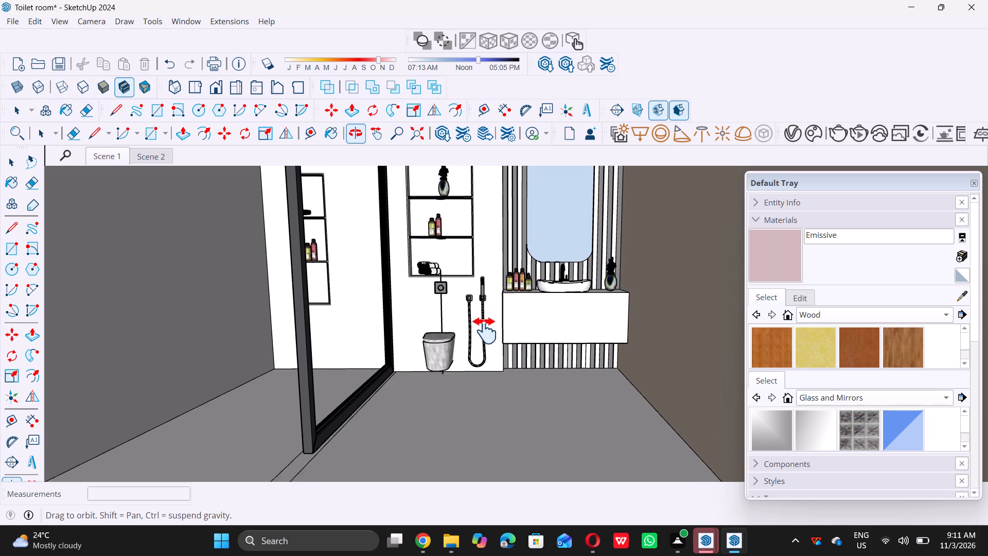
middle_click_drag(485, 331, 496, 389, "shift")
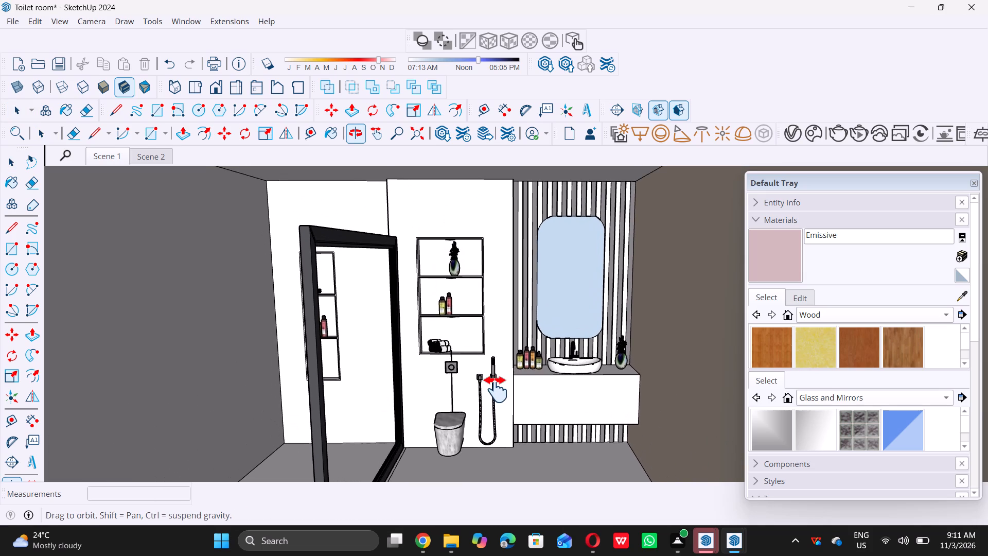
middle_click_drag(496, 389, 503, 387, "shift")
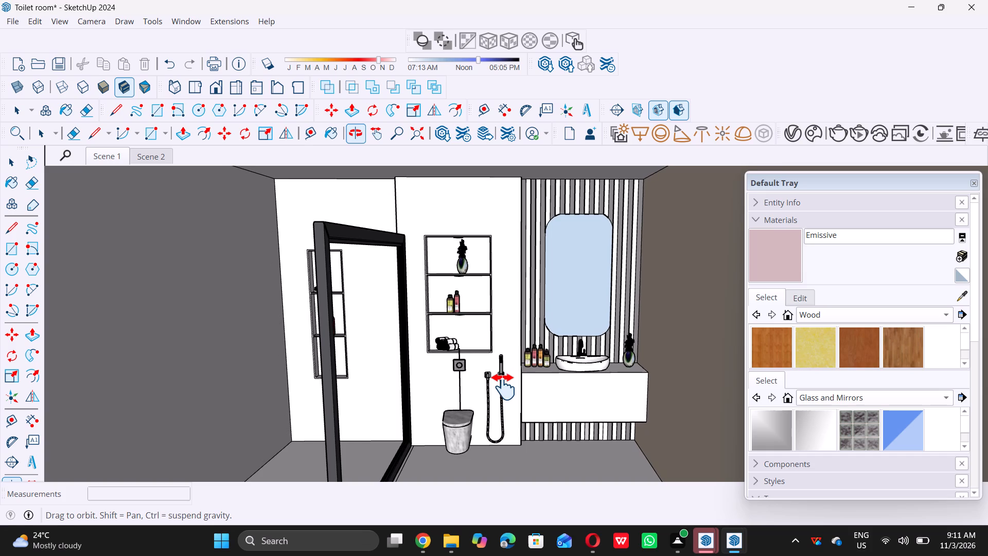
middle_click_drag(503, 387, 506, 393, "shift")
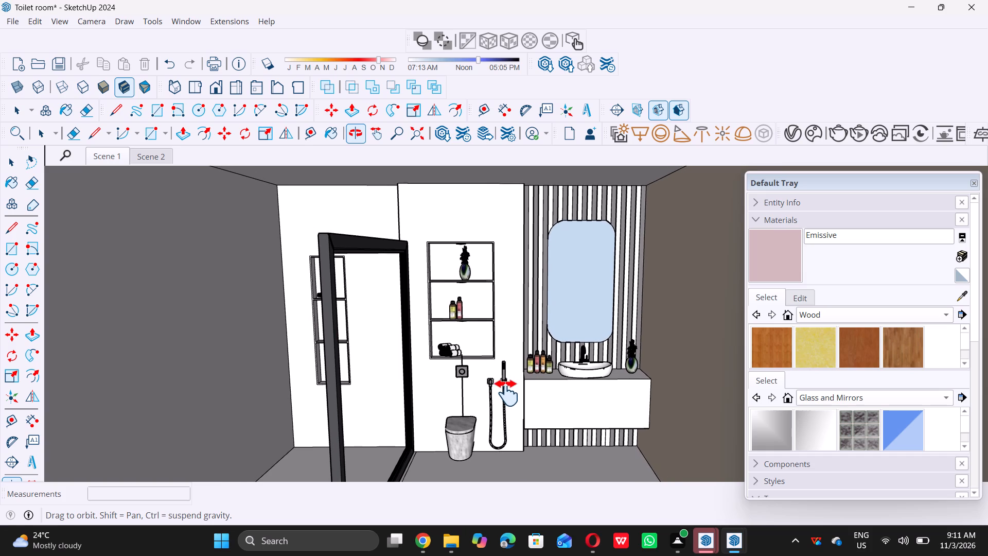
middle_click_drag(506, 393, 508, 394, "shift")
middle_click(508, 394, "shift")
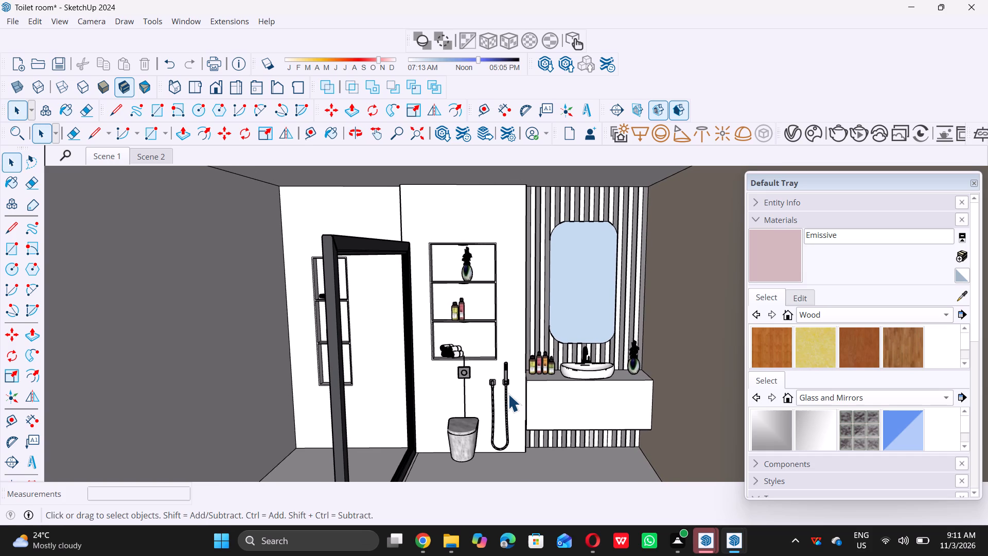
scroll(806, 367, "down", 5)
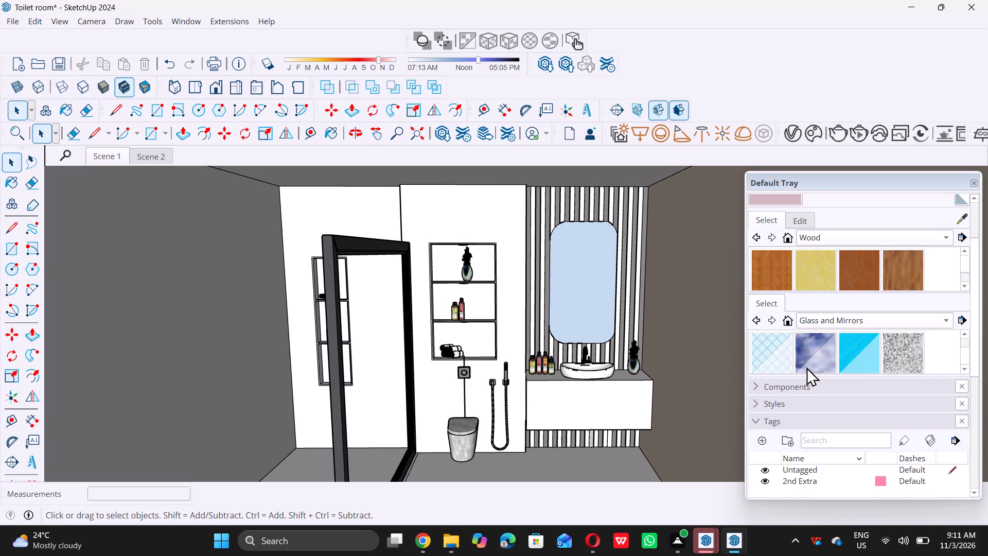
scroll(807, 367, "down", 5)
scroll(975, 428, "down", 6)
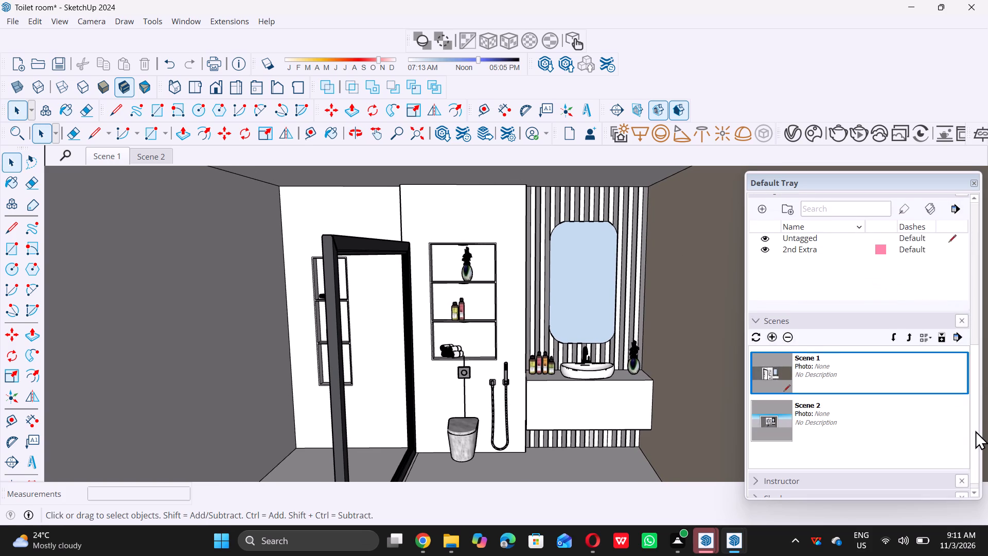
triple_click(773, 340)
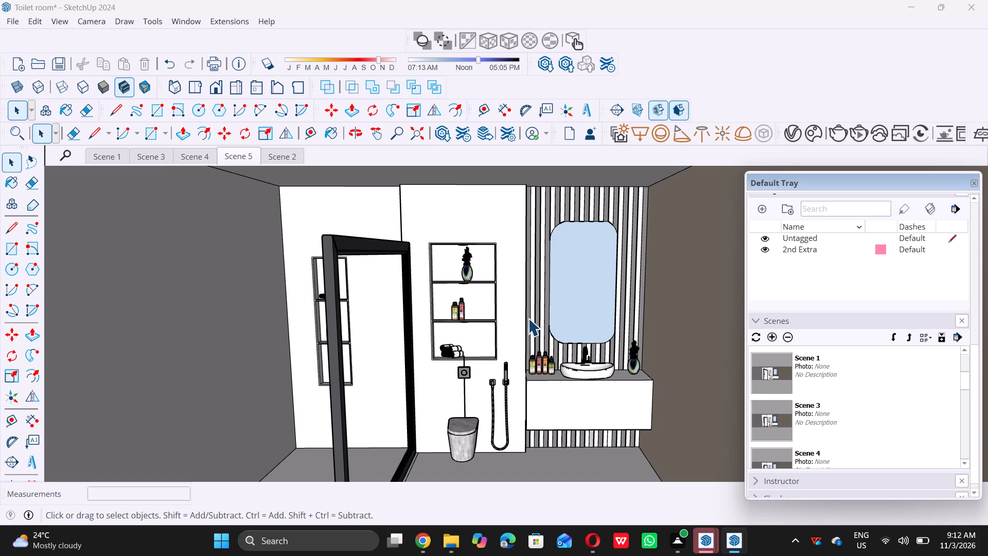
Examine the swatches in the Glass and Mirrors material collection.
scroll(833, 304, "down", 3)
scroll(833, 303, "up", 5)
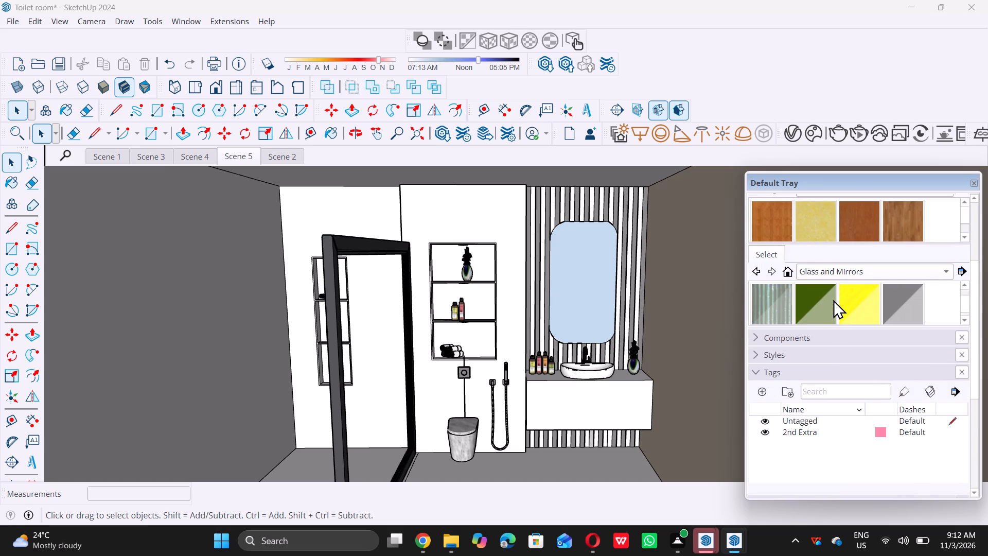
scroll(833, 300, "up", 4)
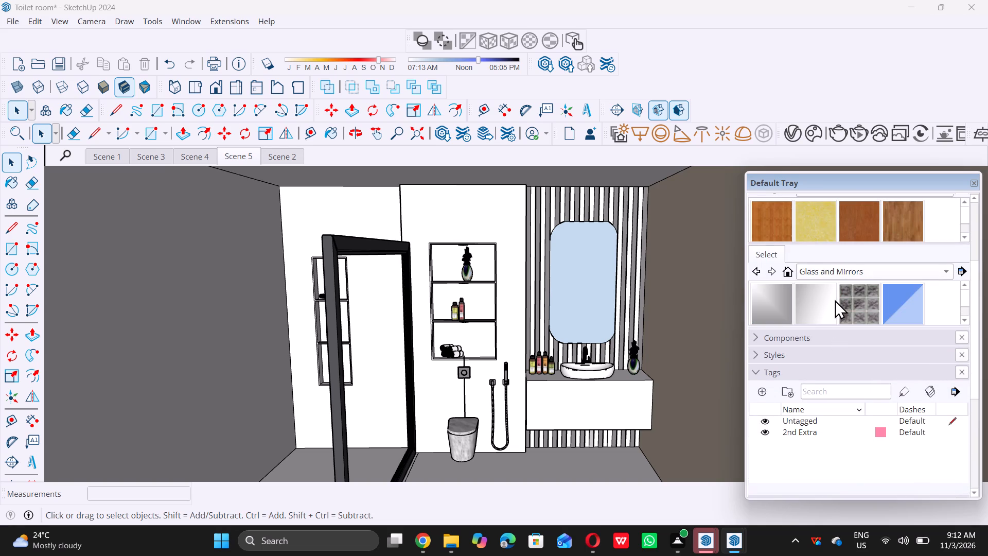
scroll(856, 298, "down", 1)
scroll(856, 299, "up", 2)
Paint both side walls, the back wall panels and the vanity front with 0032_Moccasin from the Colors-Named collection.
left_click(947, 274)
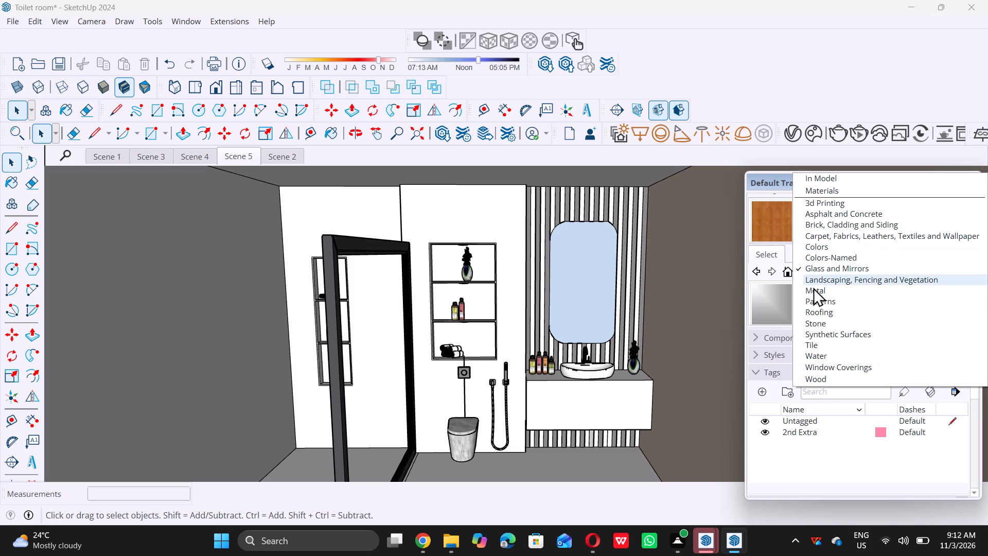
left_click(853, 260)
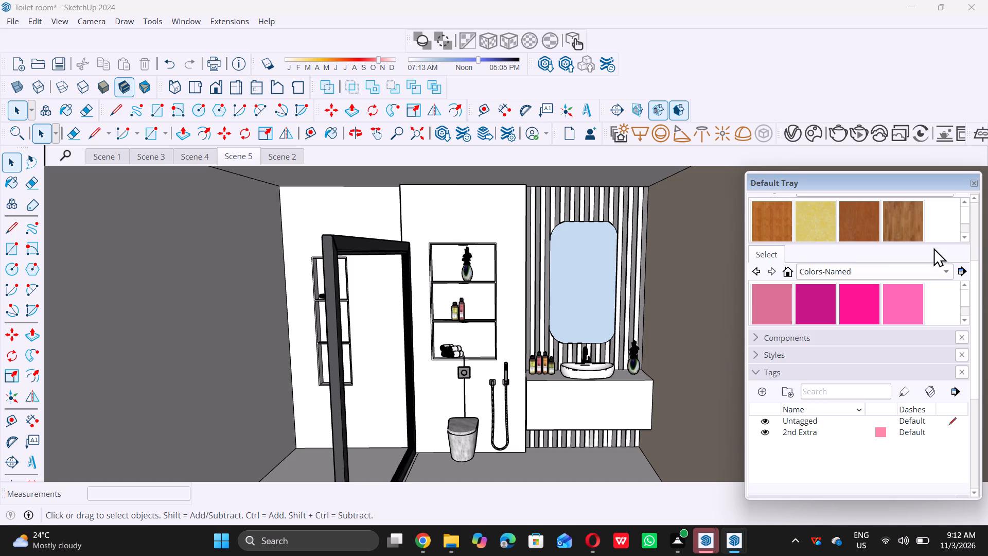
scroll(897, 298, "down", 8)
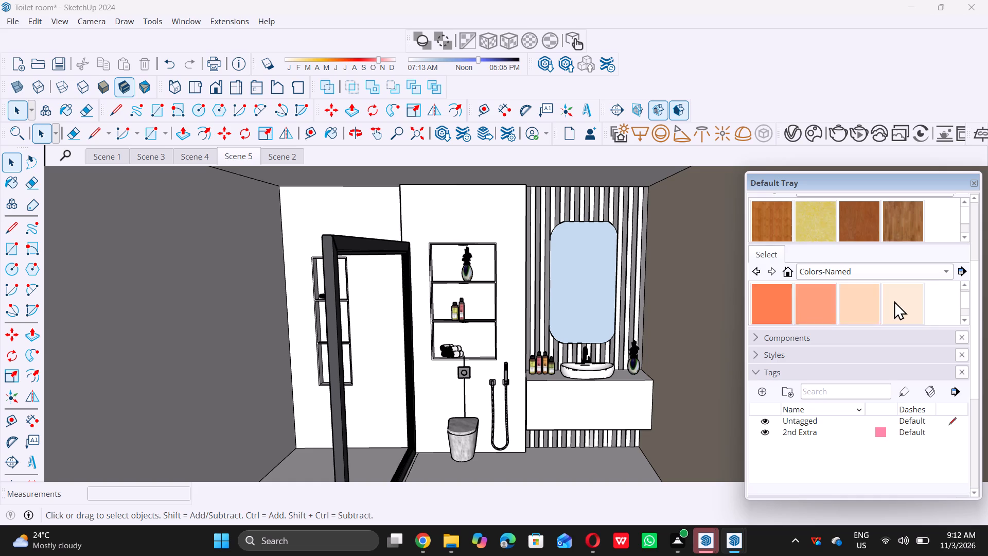
scroll(894, 301, "up", 1)
scroll(894, 301, "down", 1)
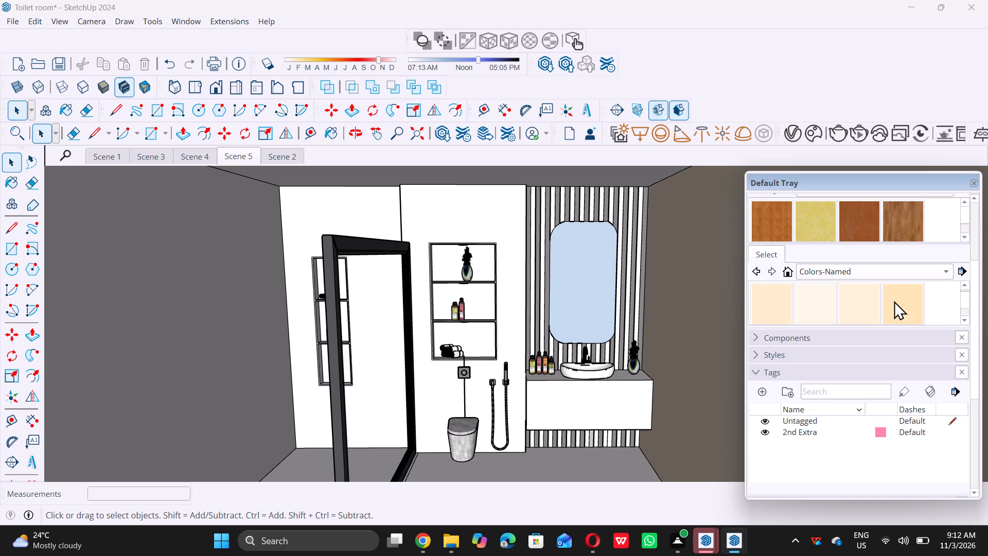
left_click(901, 305)
triple_click(162, 320)
left_click(163, 320)
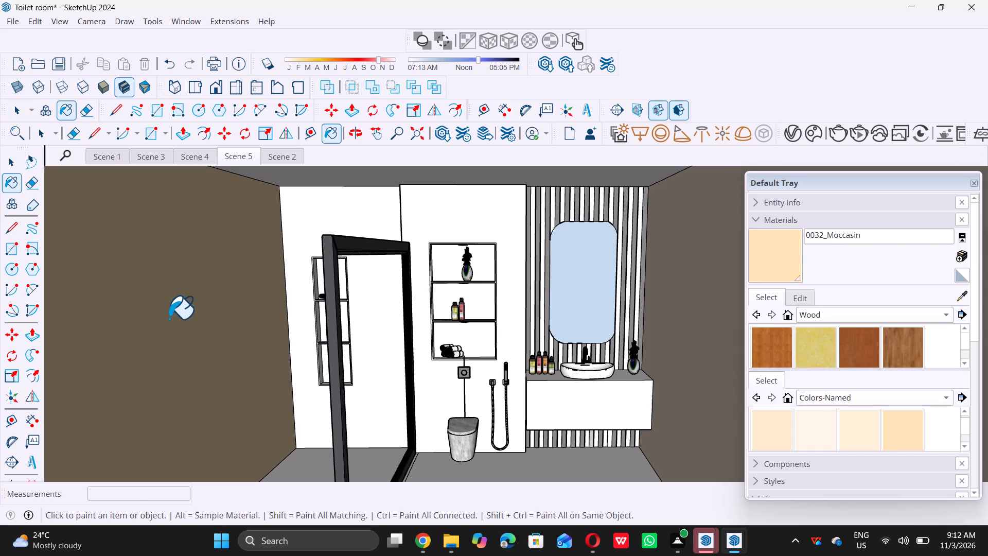
left_click(309, 238)
left_click(455, 208)
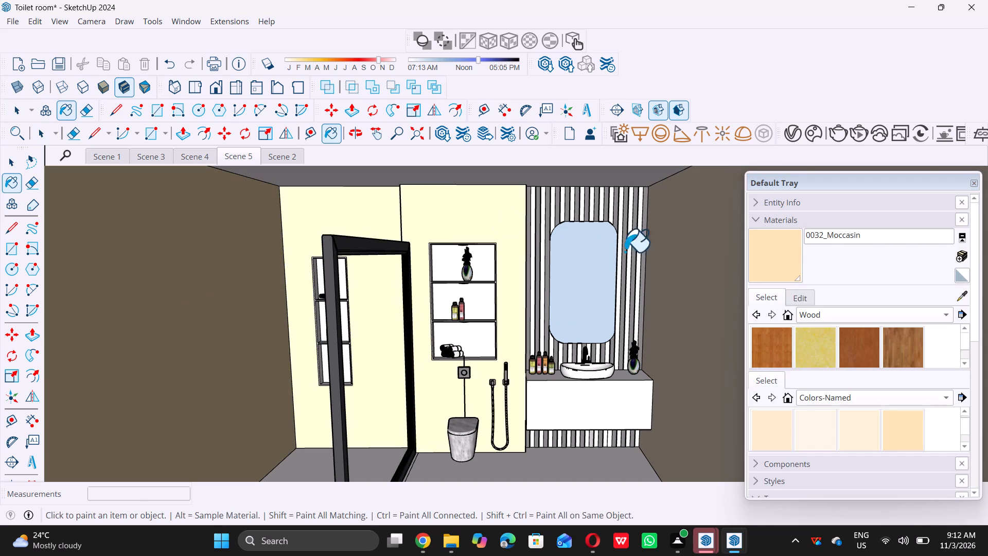
left_click(692, 265)
double_click(619, 407)
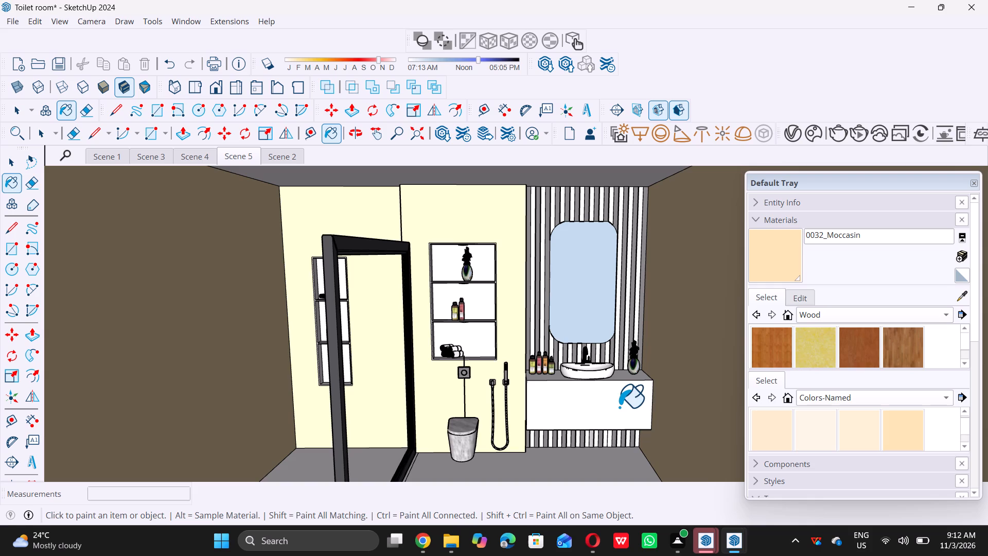
scroll(597, 420, "down", 3)
key("space")
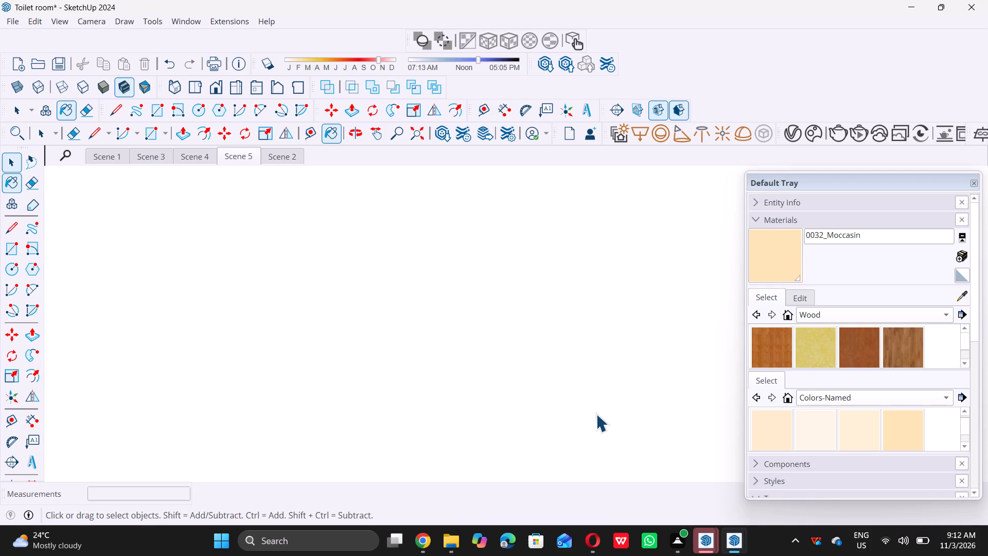
Return to the Scene 5 view and start a V-Ray render of it from the Asset Editor.
left_click(238, 158)
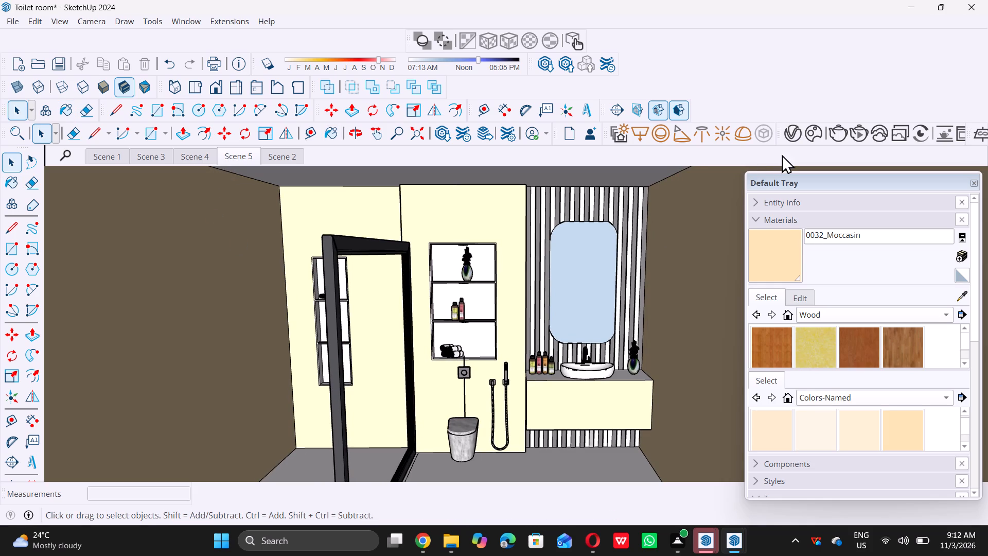
double_click(793, 138)
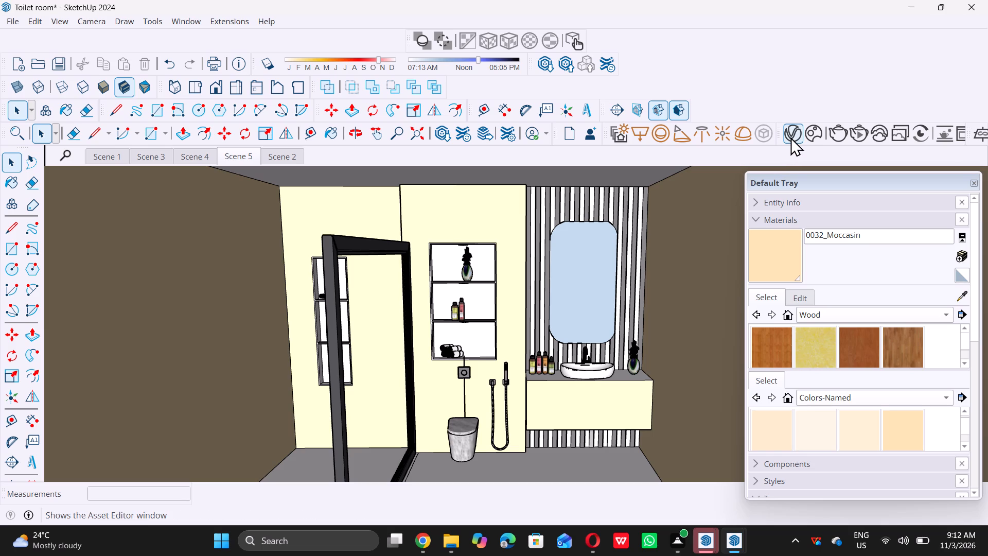
left_click(790, 137)
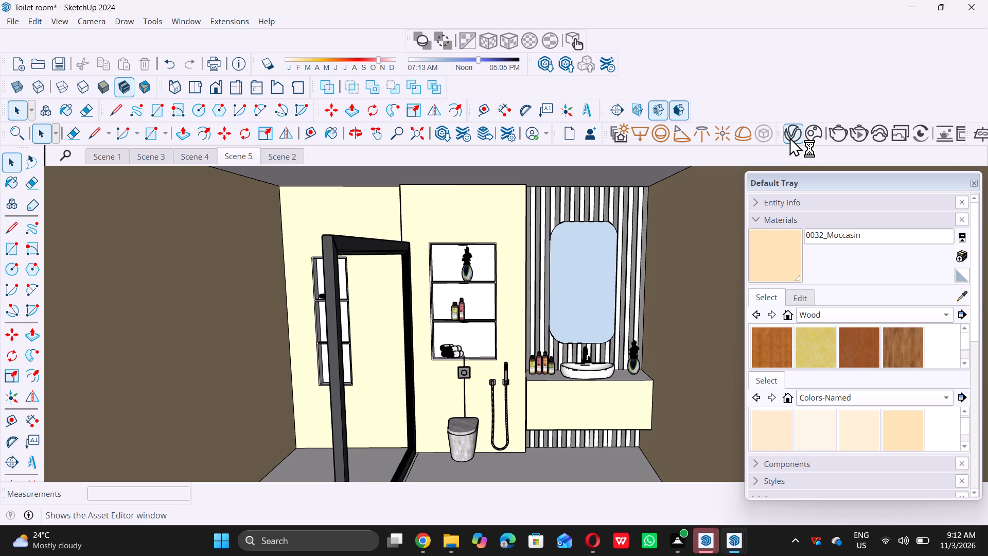
double_click(789, 134)
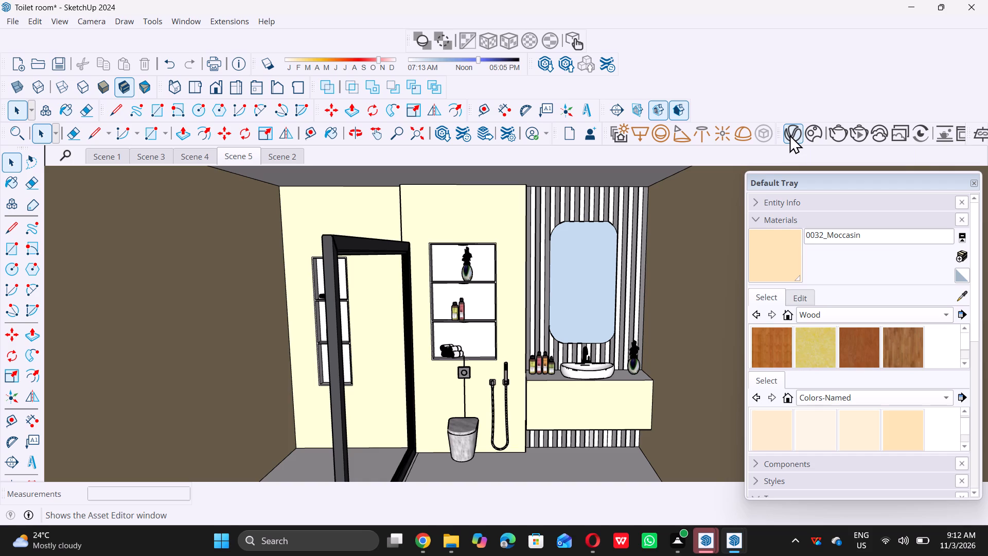
left_click(789, 134)
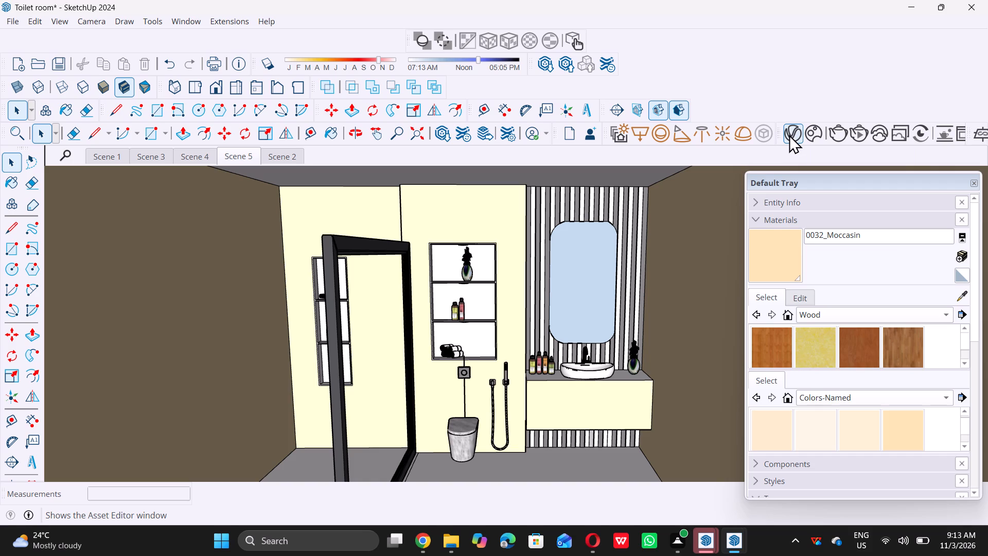
left_click(792, 131)
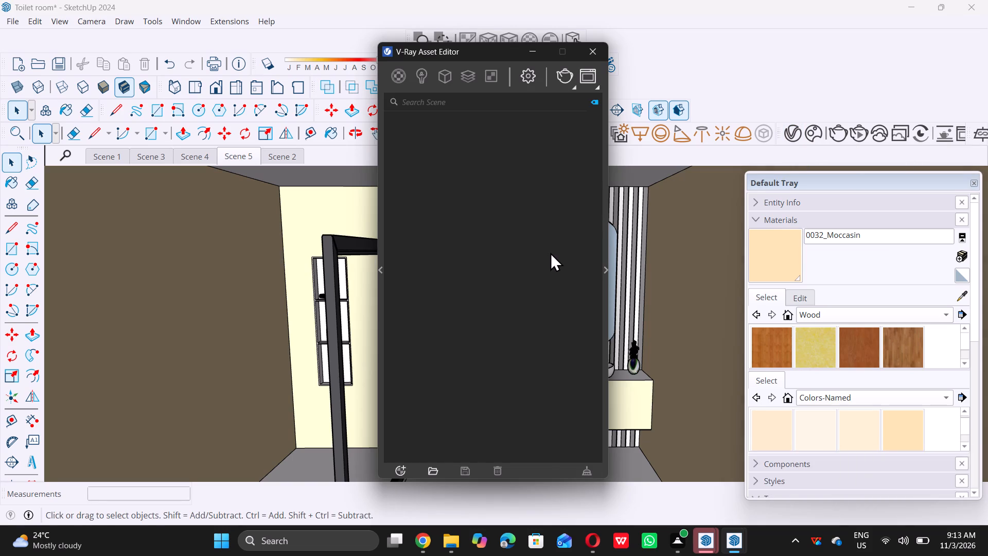
left_click(564, 75)
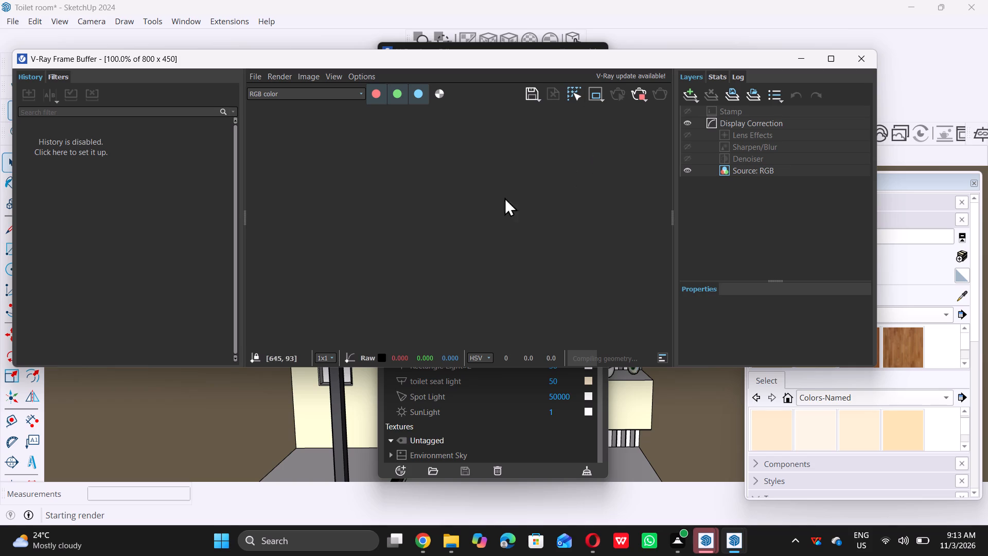
scroll(444, 252, "up", 3)
scroll(449, 248, "down", 2)
left_click(803, 60)
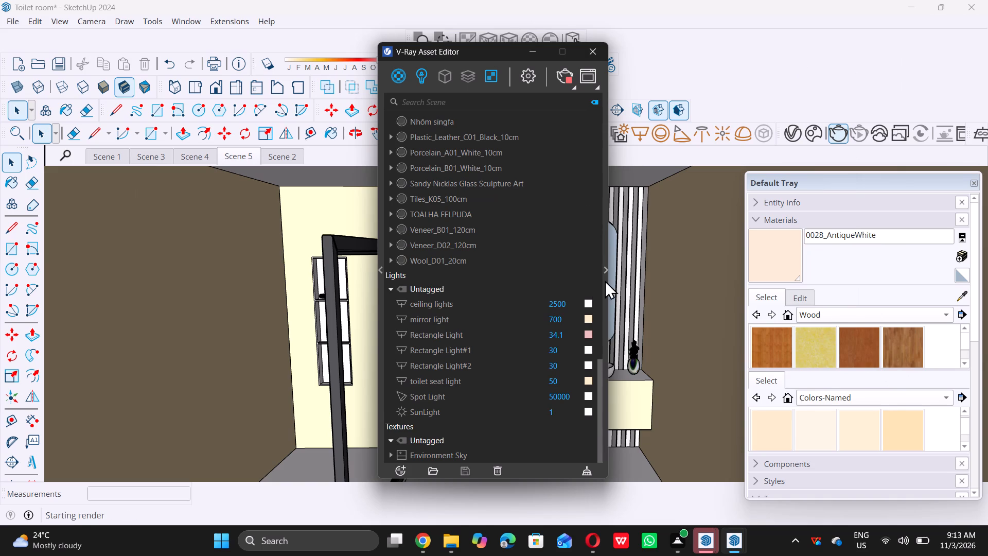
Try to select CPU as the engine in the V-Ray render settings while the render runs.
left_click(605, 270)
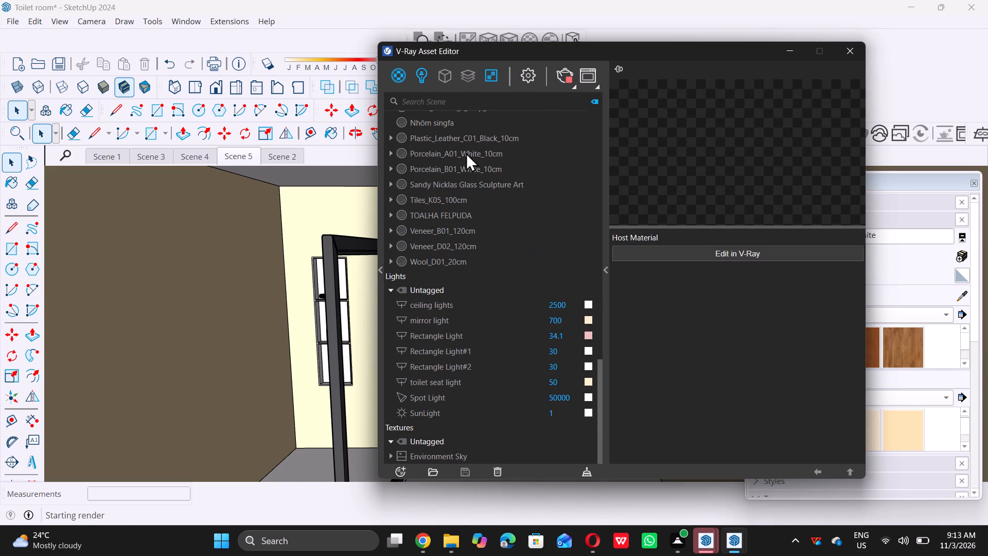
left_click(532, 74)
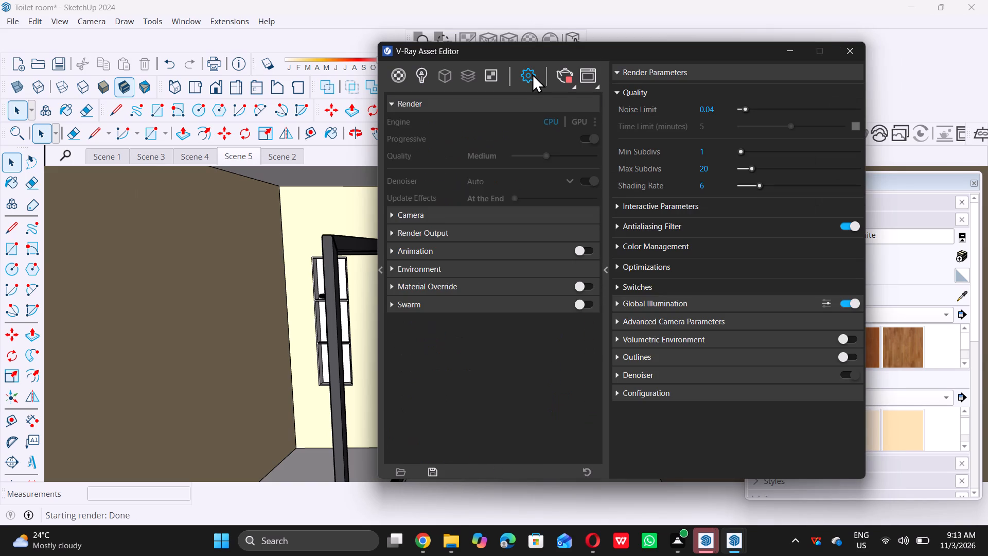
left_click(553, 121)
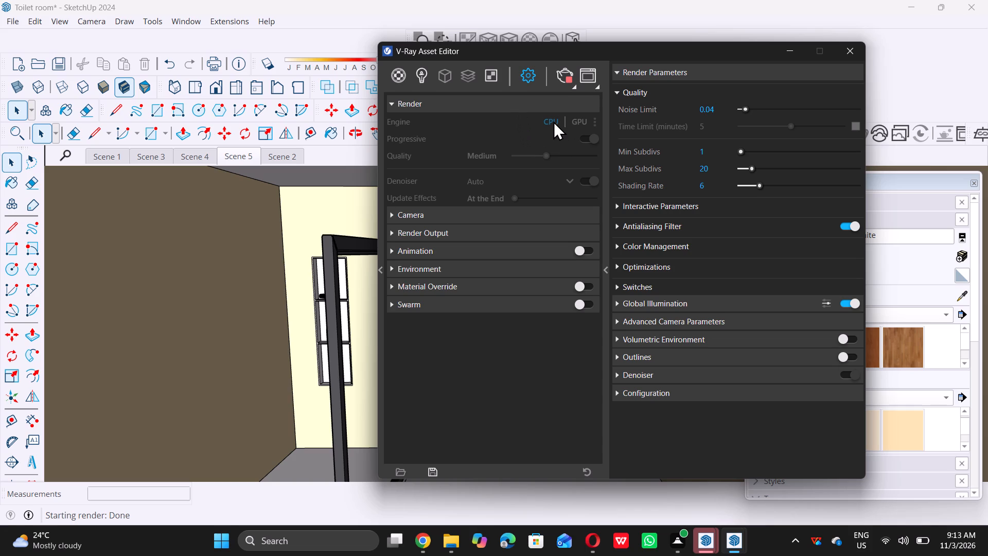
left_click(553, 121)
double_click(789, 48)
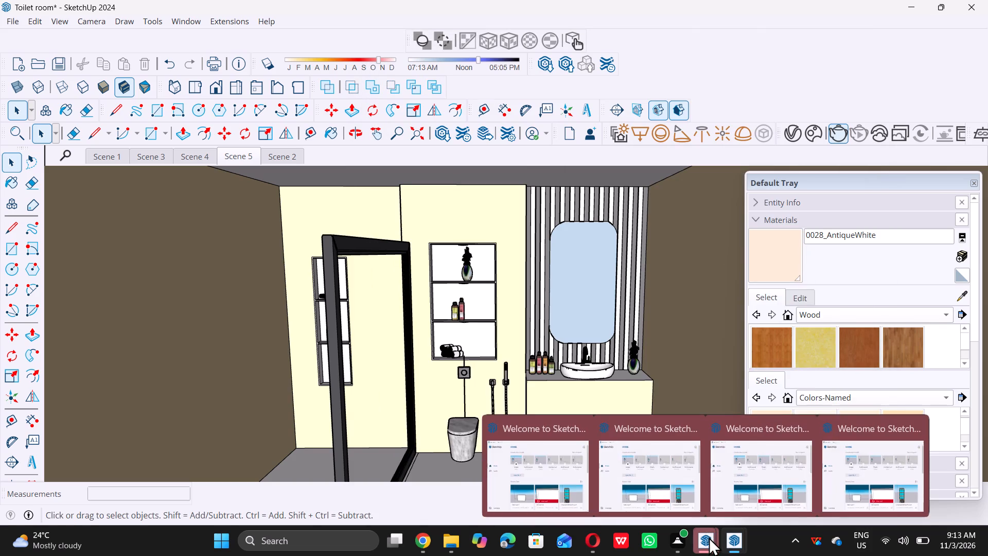
Examine the progress of the Scene 5 render in the V-Ray Frame Buffer, and minimise the buffer window.
double_click(866, 481)
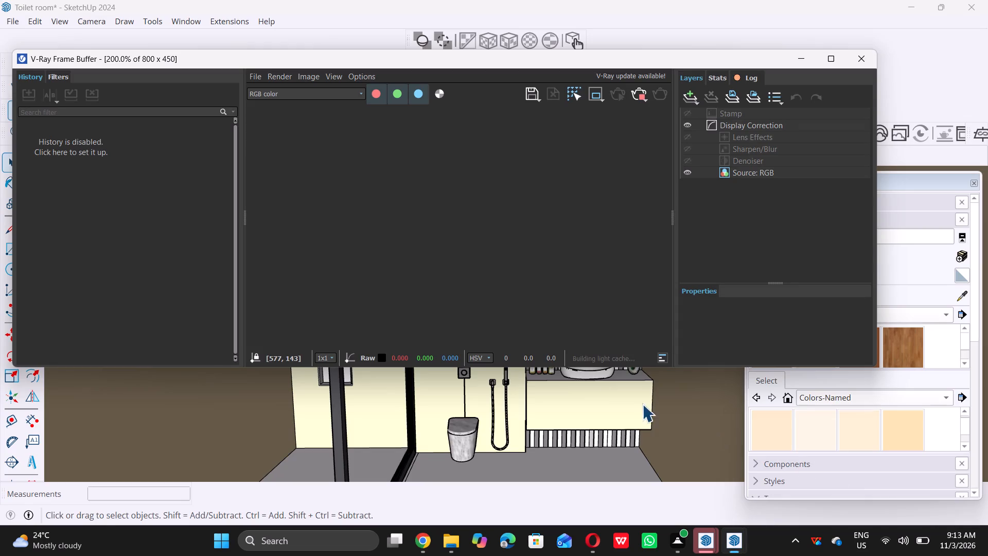
scroll(446, 222, "up", 15)
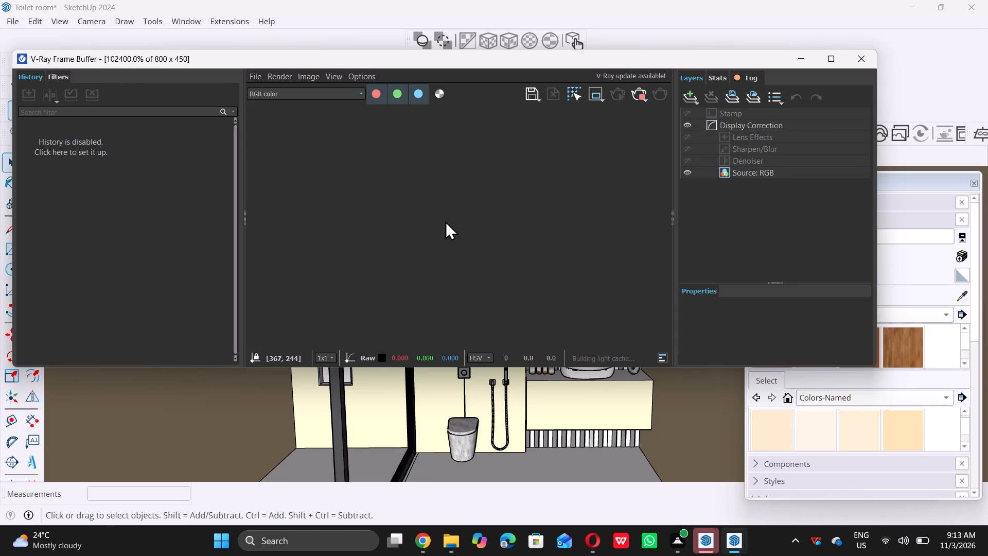
scroll(445, 221, "up", 5)
scroll(445, 221, "down", 19)
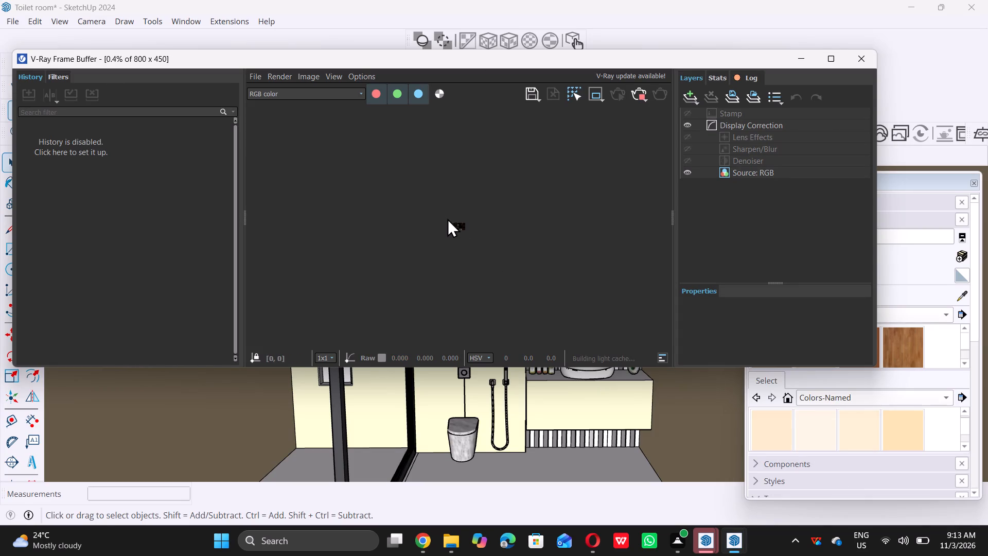
scroll(463, 231, "up", 11)
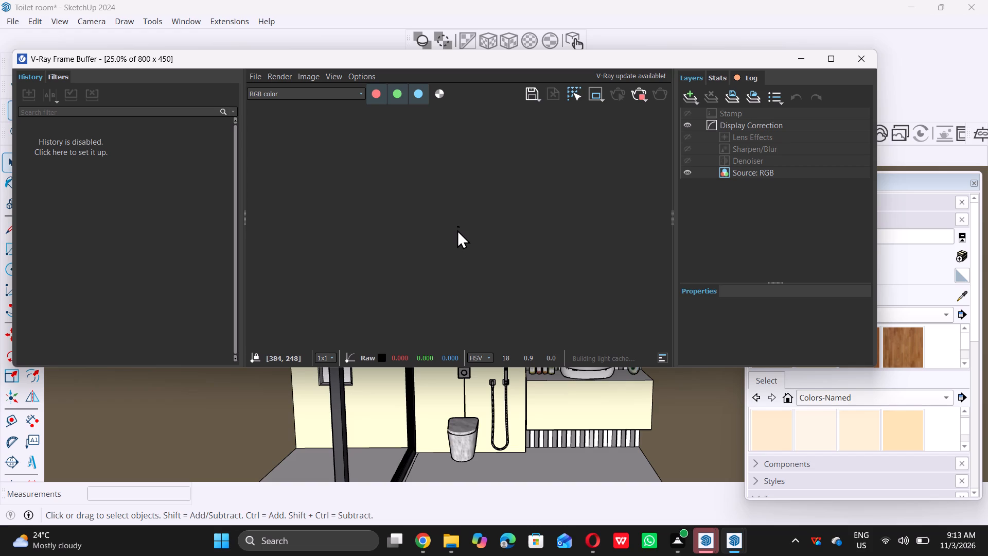
scroll(458, 224, "up", 4)
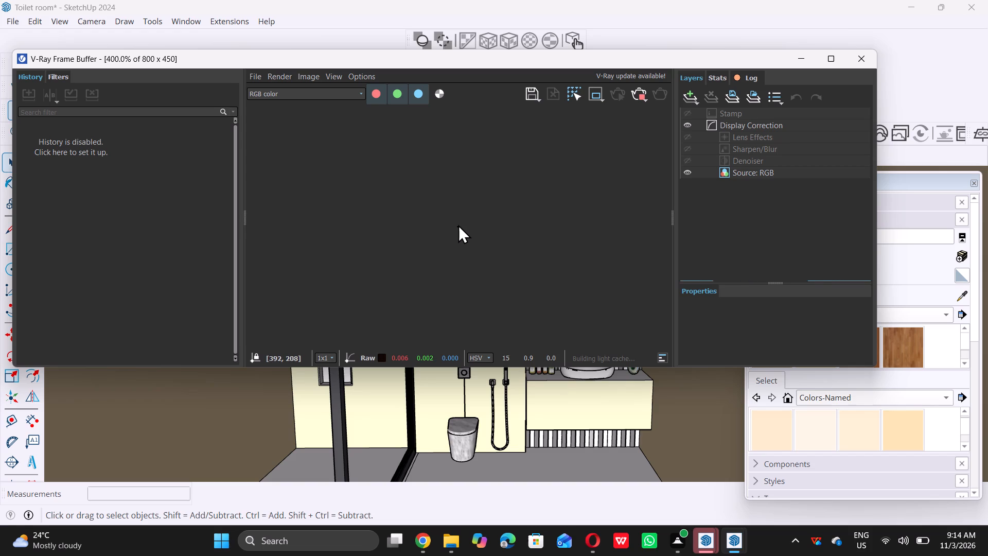
scroll(458, 224, "up", 8)
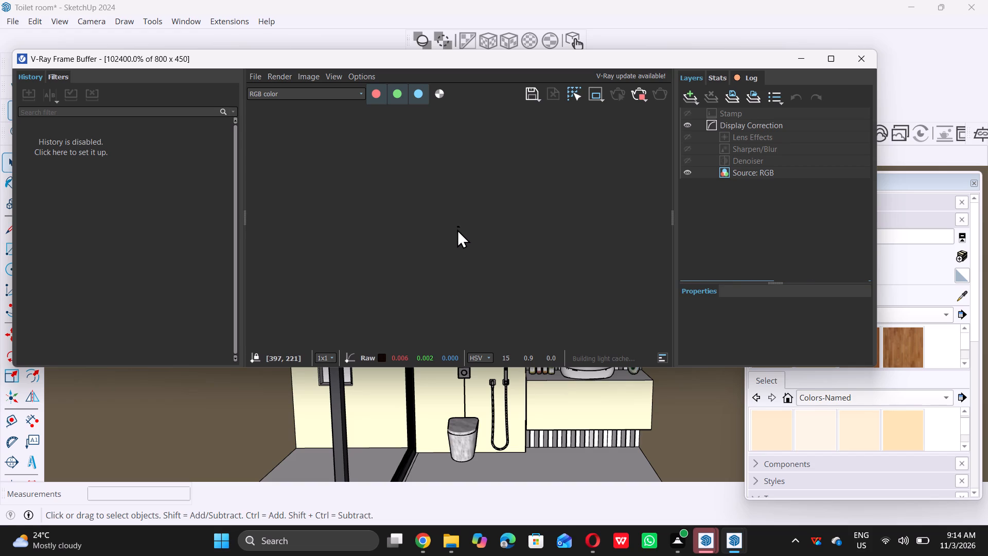
scroll(454, 234, "up", 18)
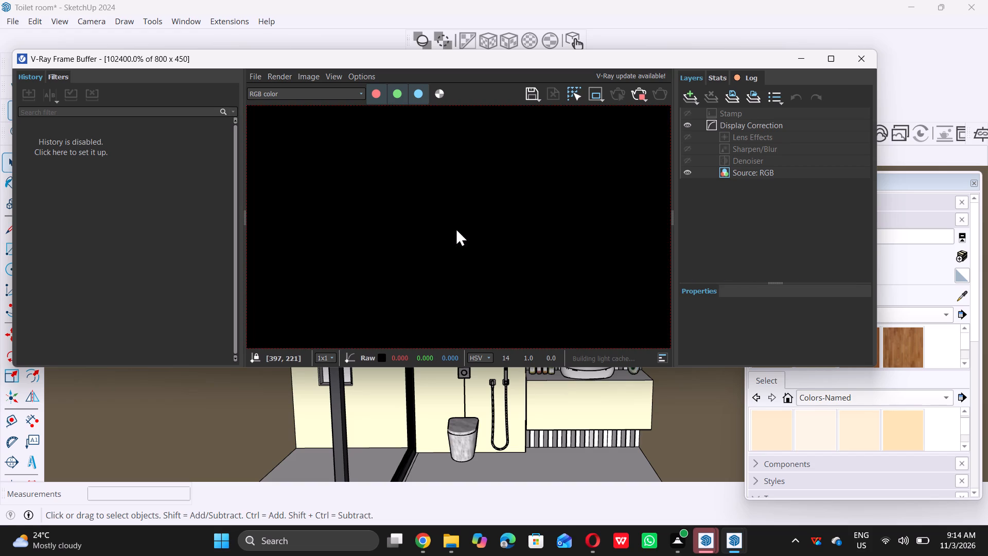
scroll(455, 228, "up", 6)
scroll(463, 237, "down", 1)
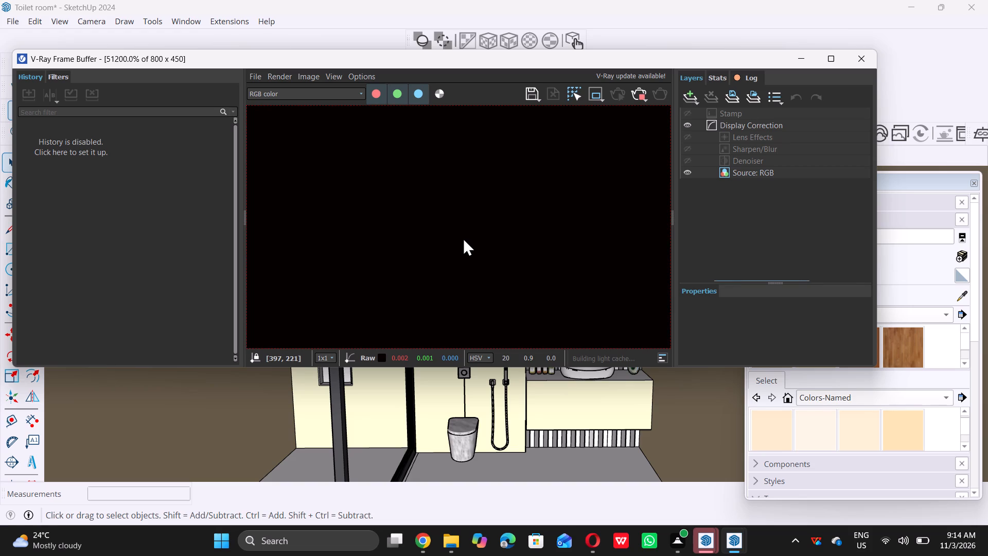
scroll(463, 237, "down", 3)
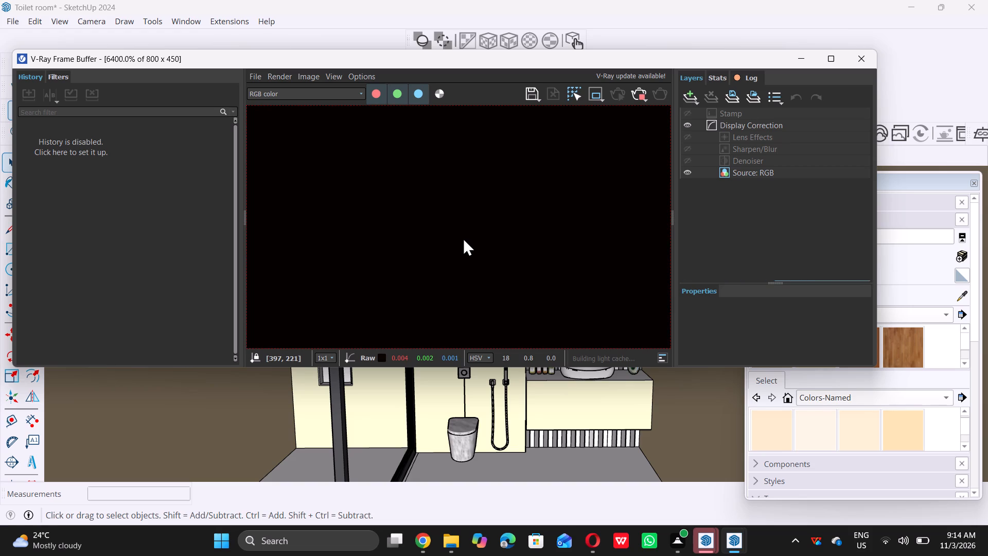
scroll(463, 237, "down", 5)
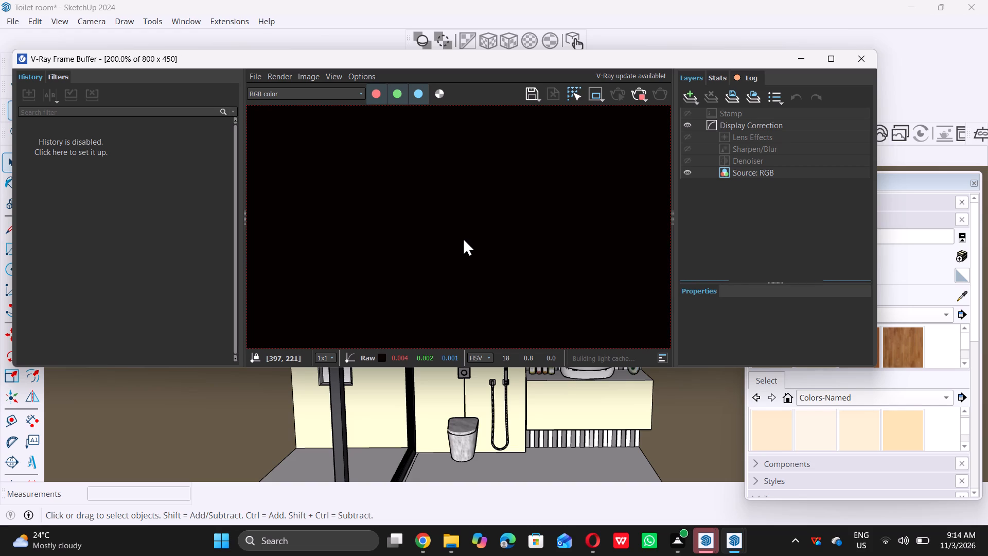
scroll(463, 237, "down", 7)
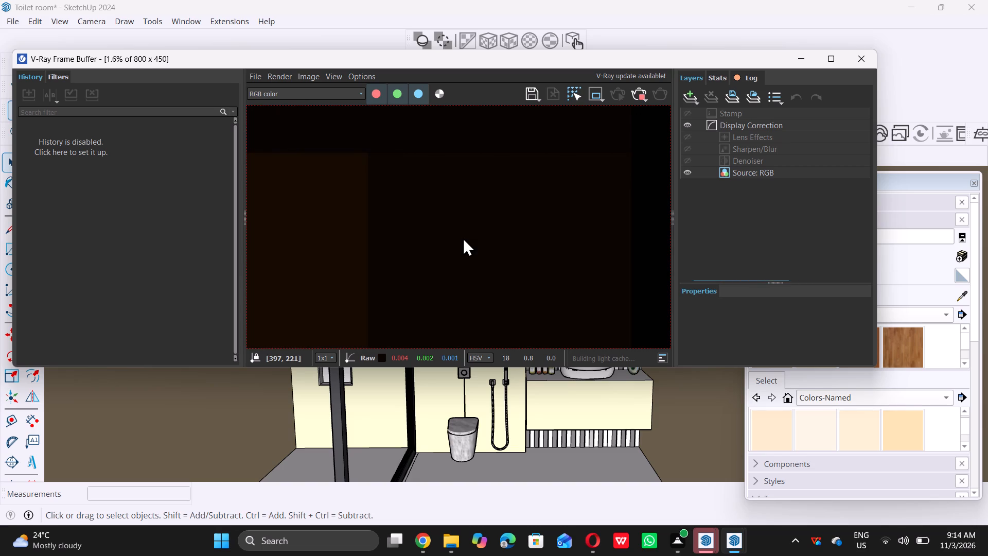
scroll(463, 237, "down", 4)
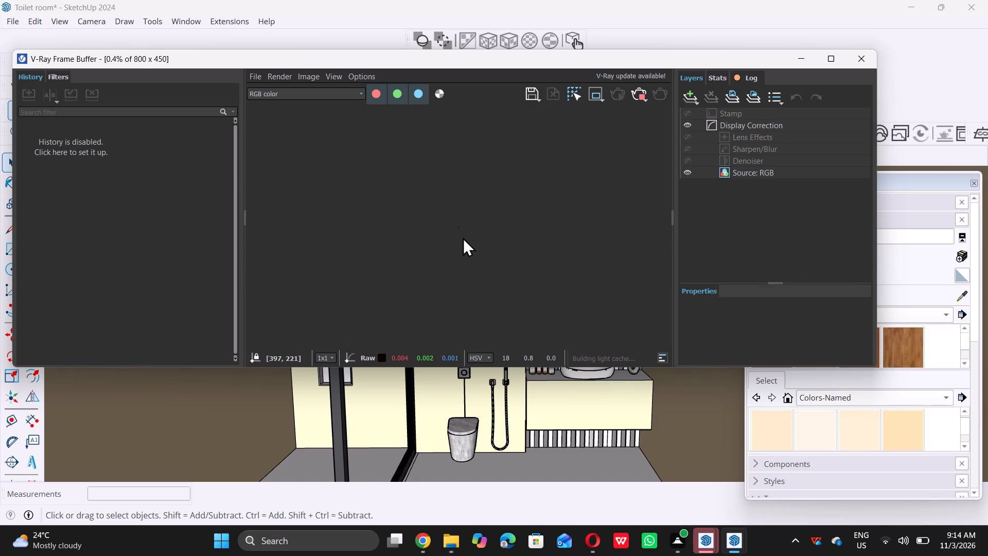
scroll(463, 237, "up", 1)
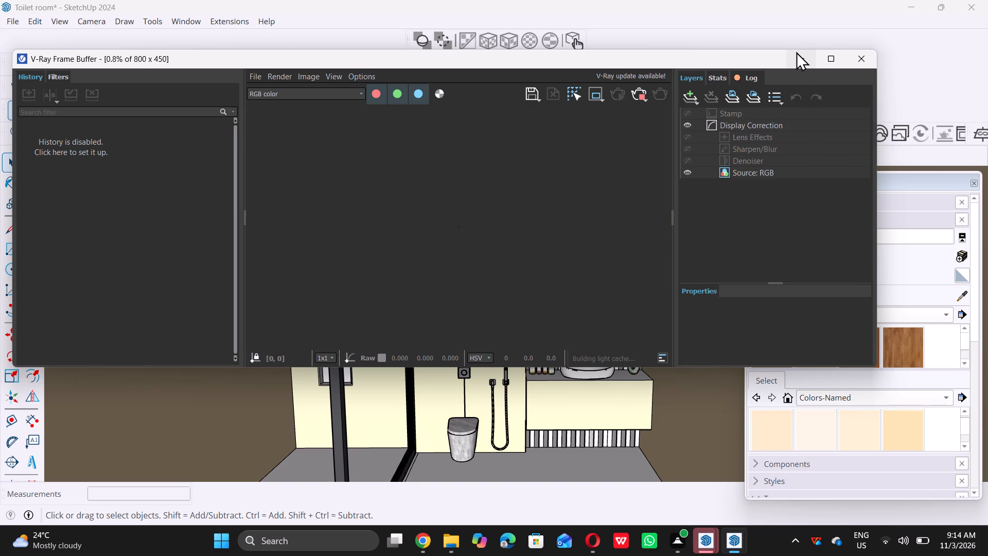
left_click(800, 60)
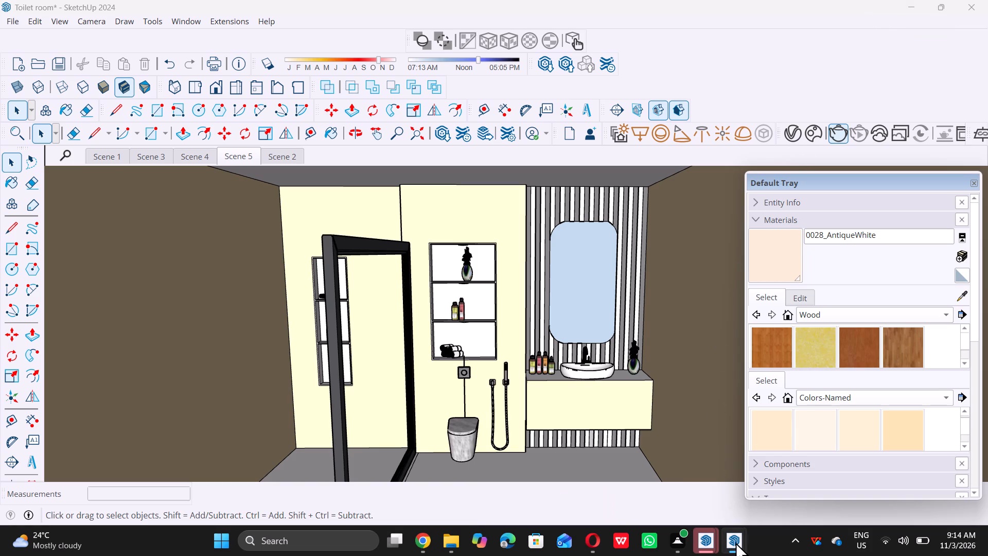
Switch to the Untitled SketchUp model of the box and delete all of its construction guides.
left_click(560, 480)
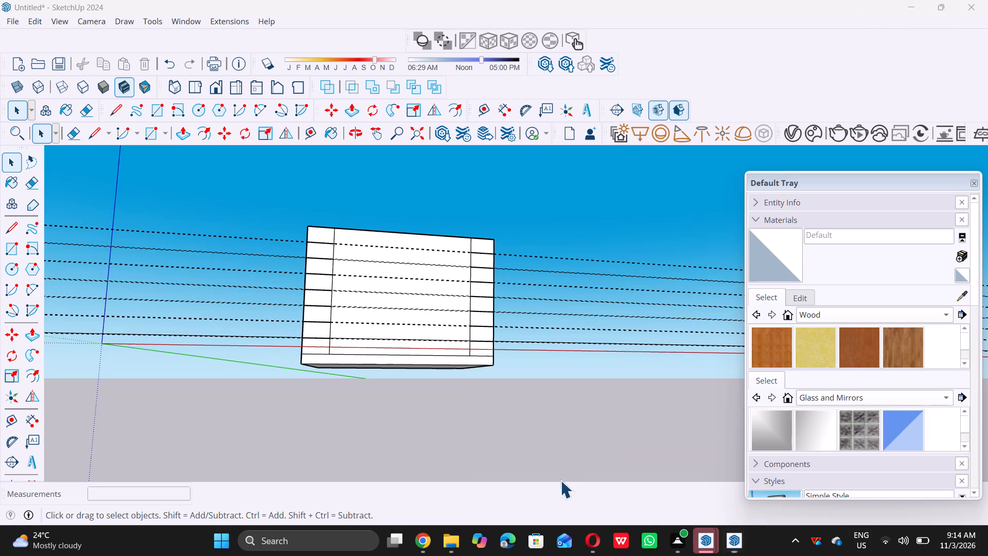
scroll(516, 234, "down", 3)
middle_click_drag(495, 245, 418, 265)
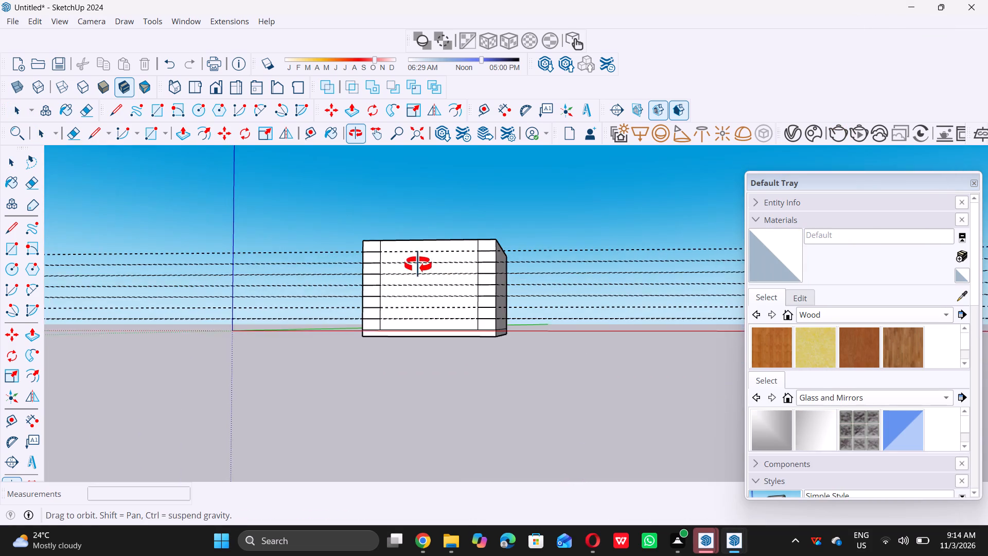
middle_click_drag(418, 265, 413, 260)
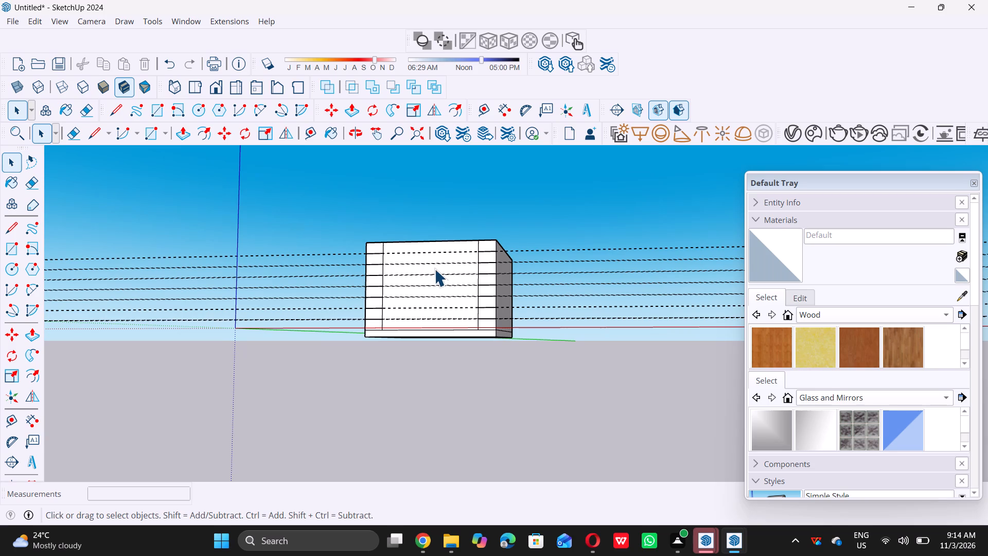
middle_click_drag(438, 280, 449, 287)
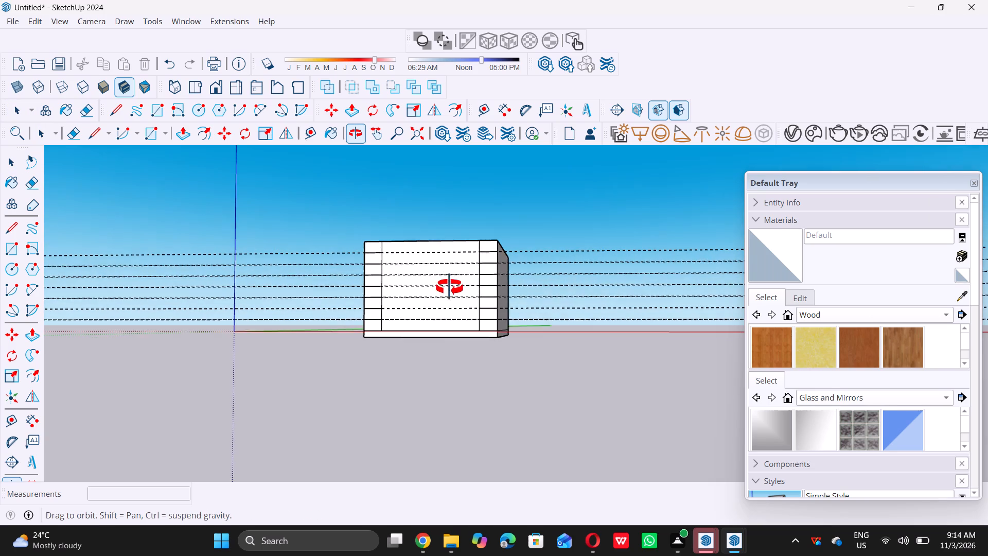
middle_click_drag(449, 287, 462, 286)
scroll(483, 254, "up", 8)
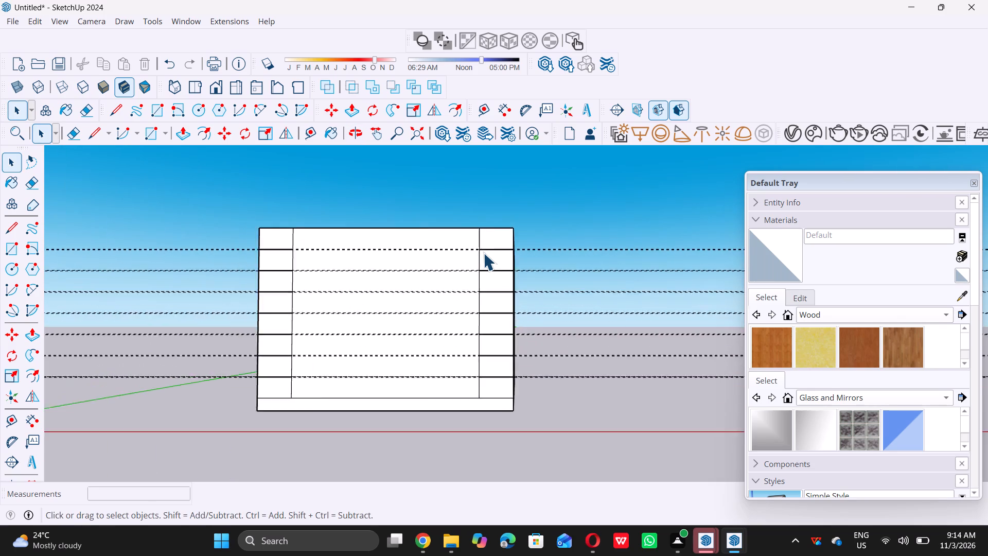
scroll(483, 253, "up", 11)
scroll(483, 253, "down", 15)
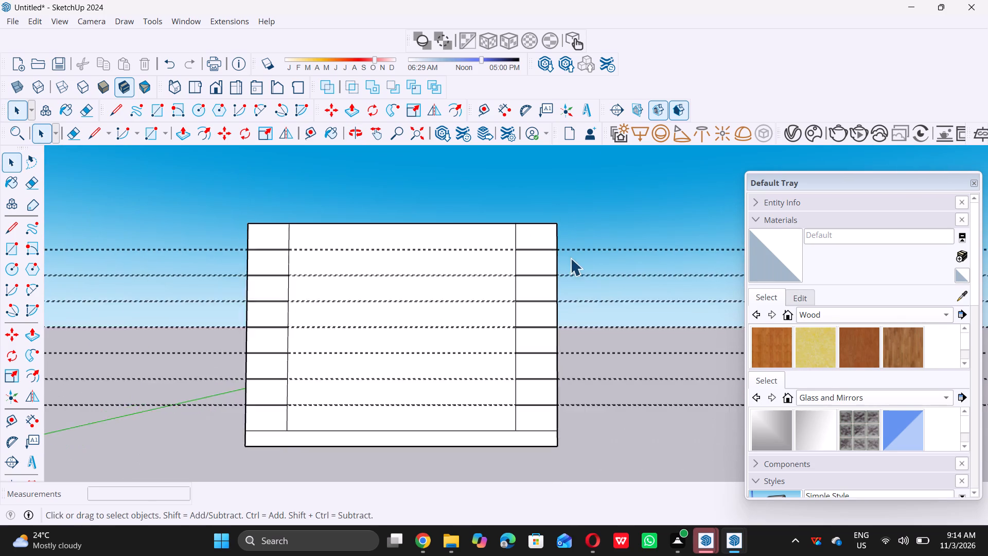
double_click(35, 21)
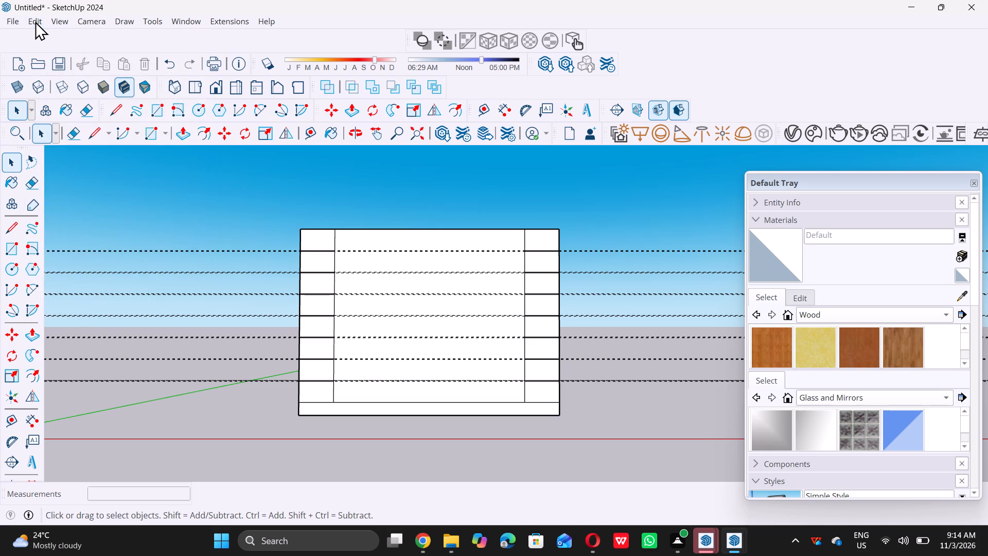
left_click(35, 21)
double_click(75, 147)
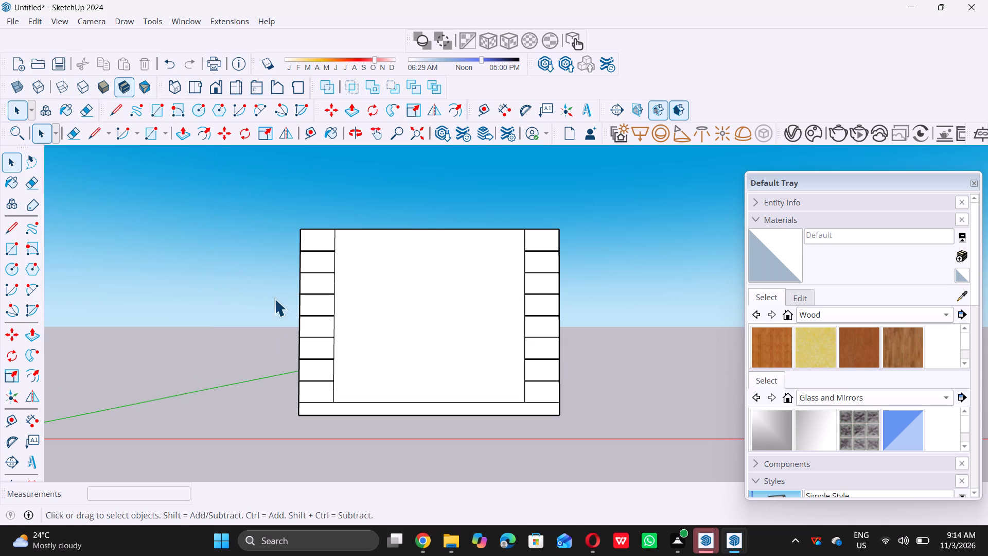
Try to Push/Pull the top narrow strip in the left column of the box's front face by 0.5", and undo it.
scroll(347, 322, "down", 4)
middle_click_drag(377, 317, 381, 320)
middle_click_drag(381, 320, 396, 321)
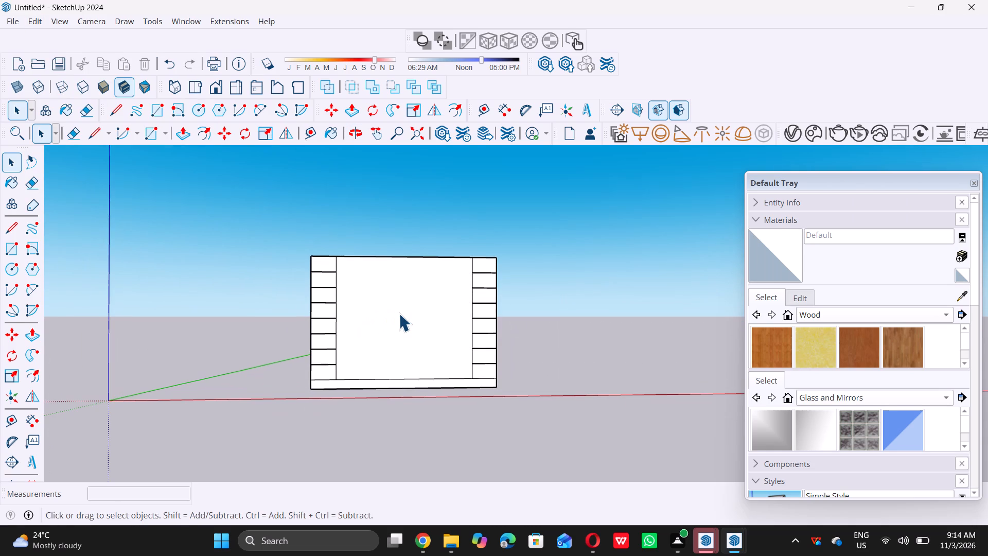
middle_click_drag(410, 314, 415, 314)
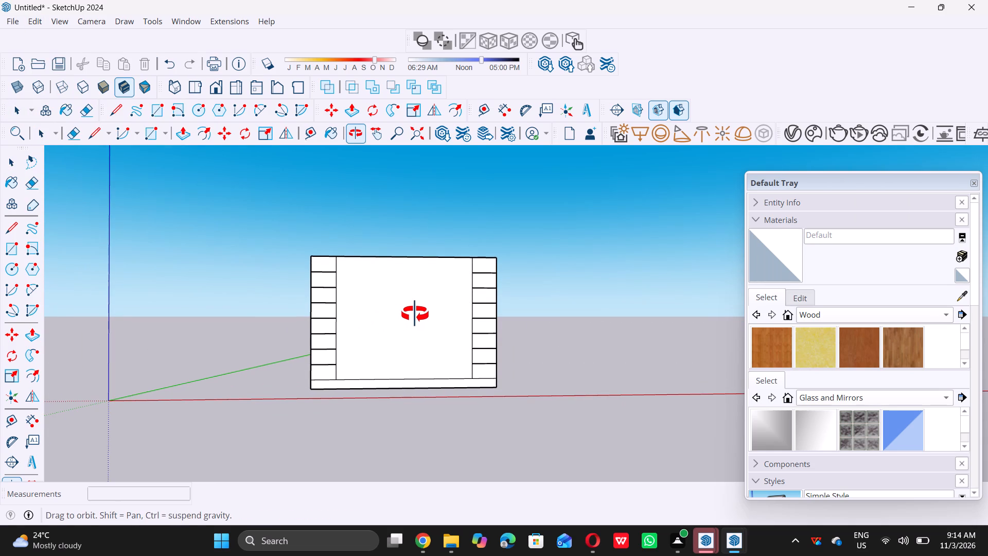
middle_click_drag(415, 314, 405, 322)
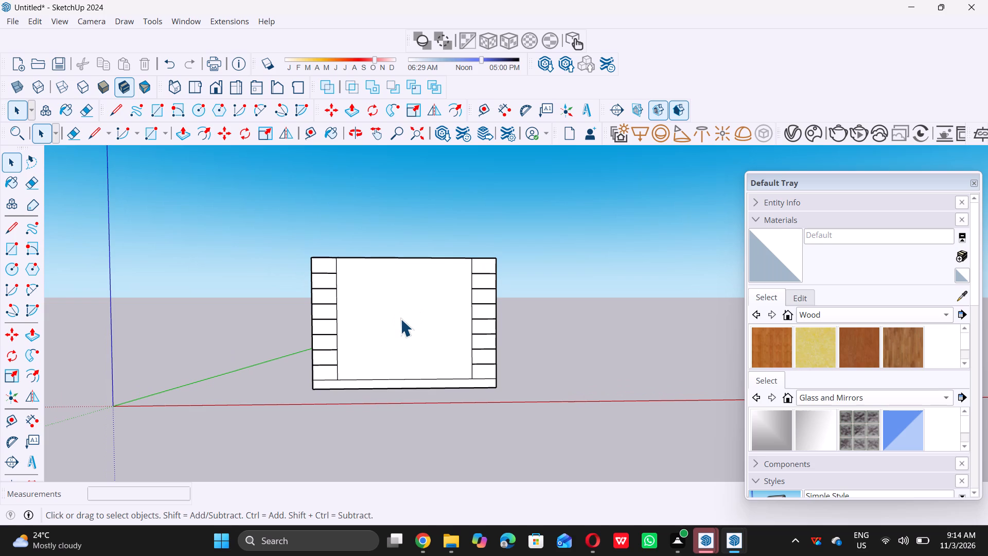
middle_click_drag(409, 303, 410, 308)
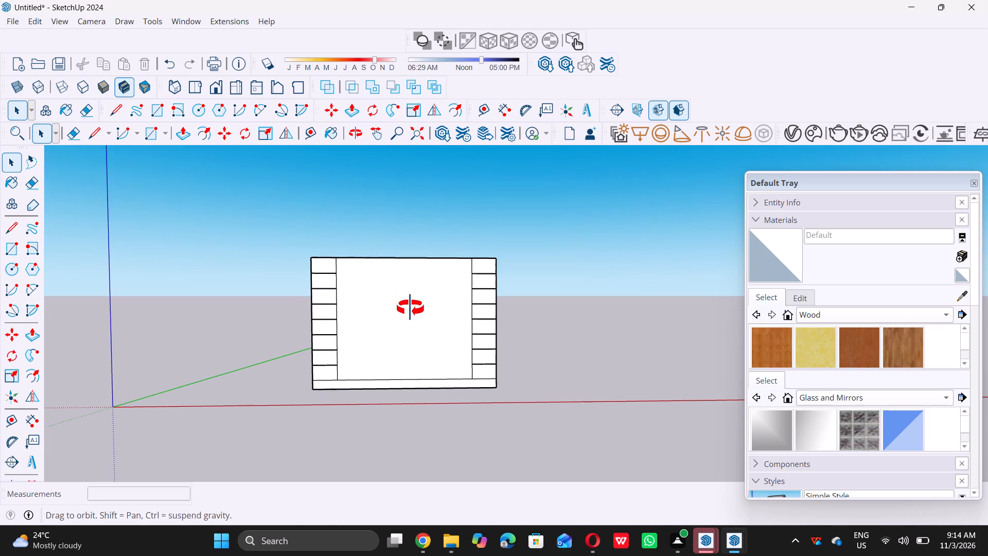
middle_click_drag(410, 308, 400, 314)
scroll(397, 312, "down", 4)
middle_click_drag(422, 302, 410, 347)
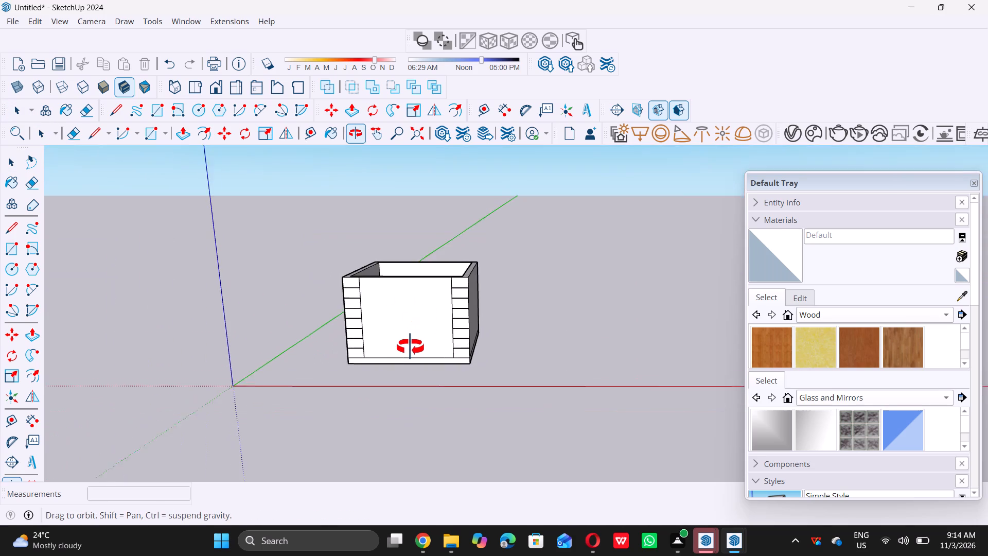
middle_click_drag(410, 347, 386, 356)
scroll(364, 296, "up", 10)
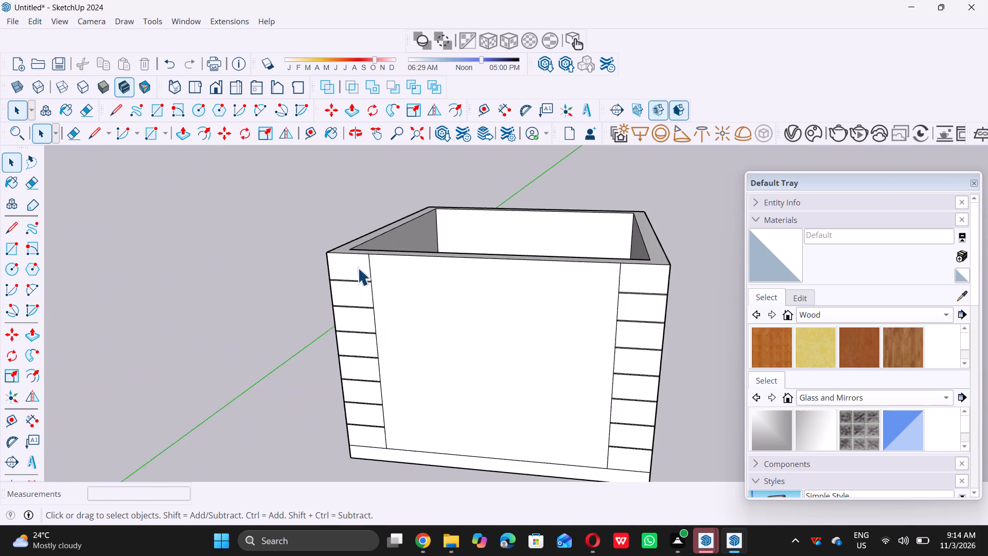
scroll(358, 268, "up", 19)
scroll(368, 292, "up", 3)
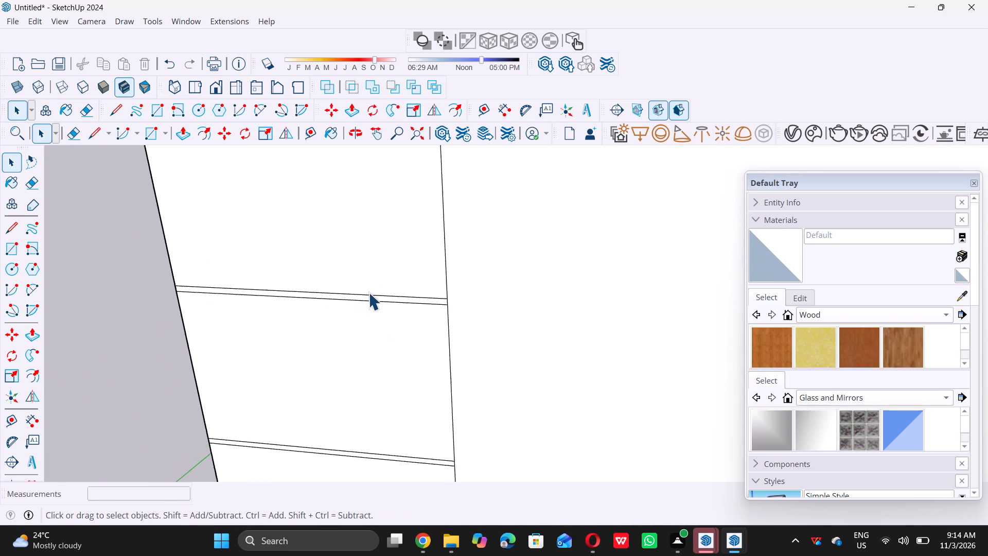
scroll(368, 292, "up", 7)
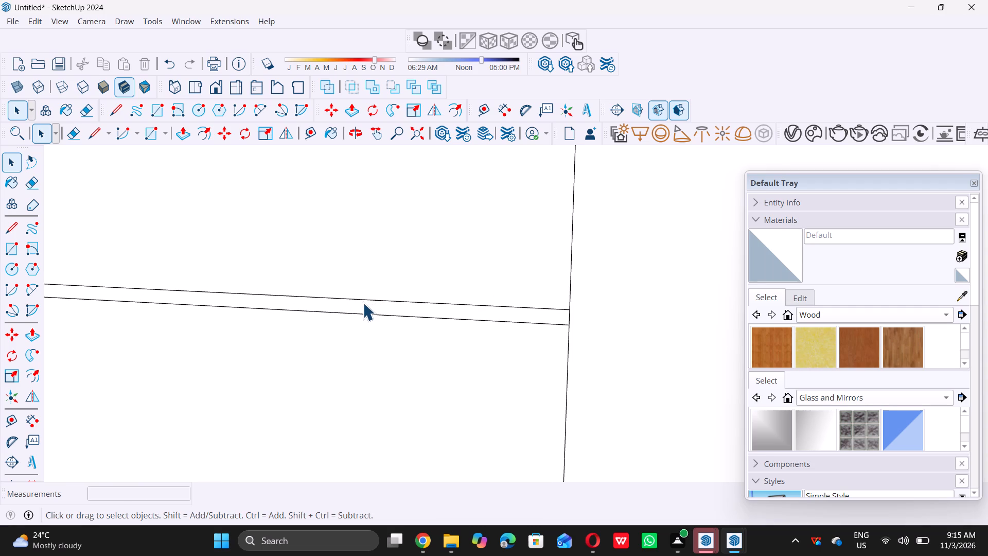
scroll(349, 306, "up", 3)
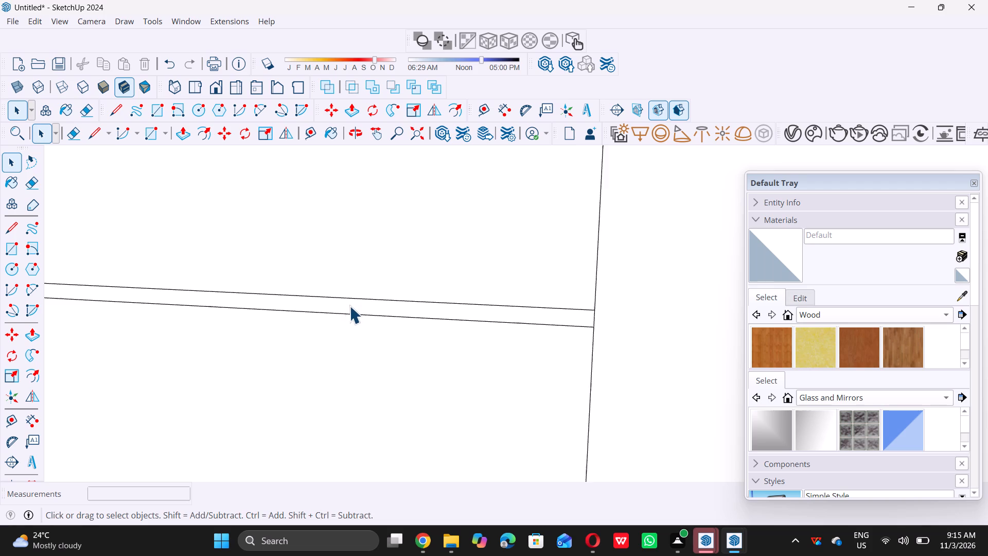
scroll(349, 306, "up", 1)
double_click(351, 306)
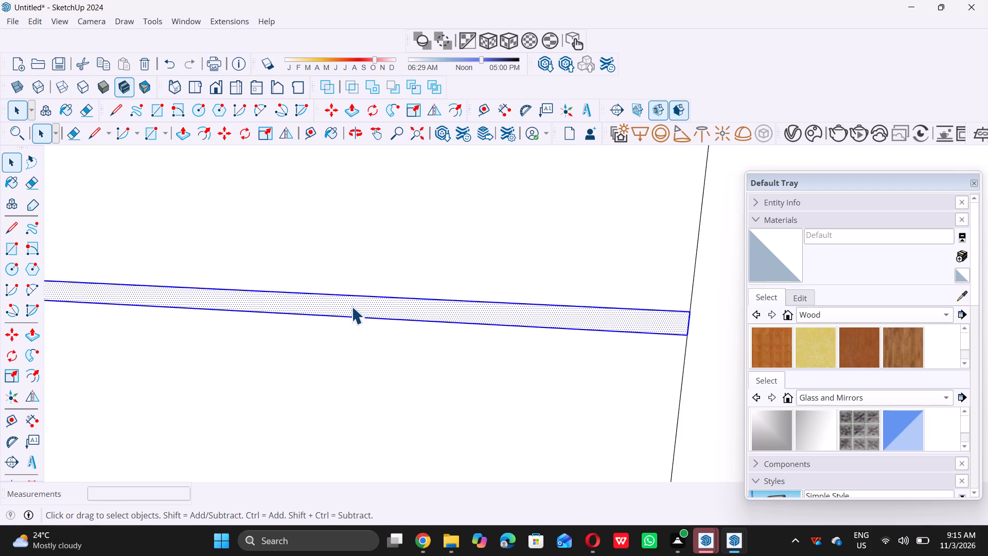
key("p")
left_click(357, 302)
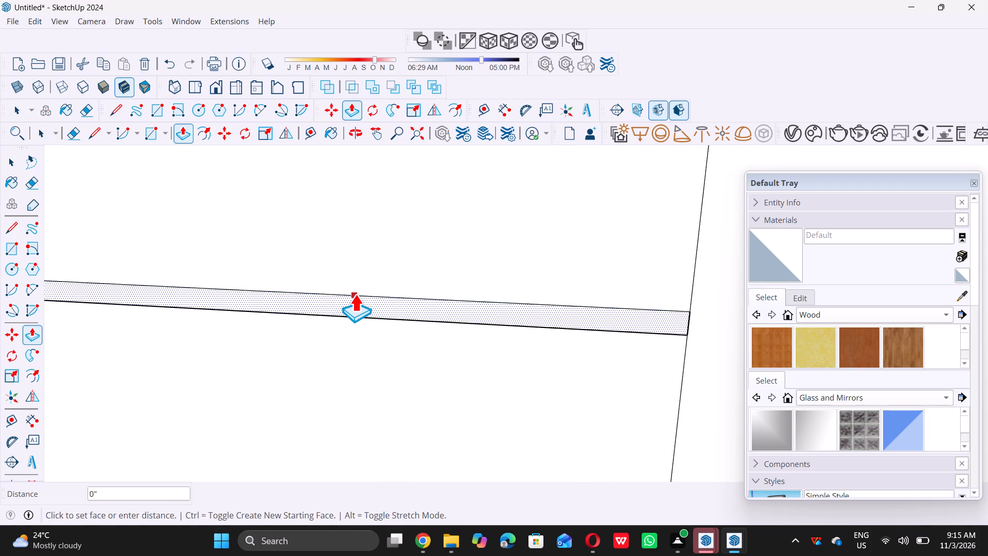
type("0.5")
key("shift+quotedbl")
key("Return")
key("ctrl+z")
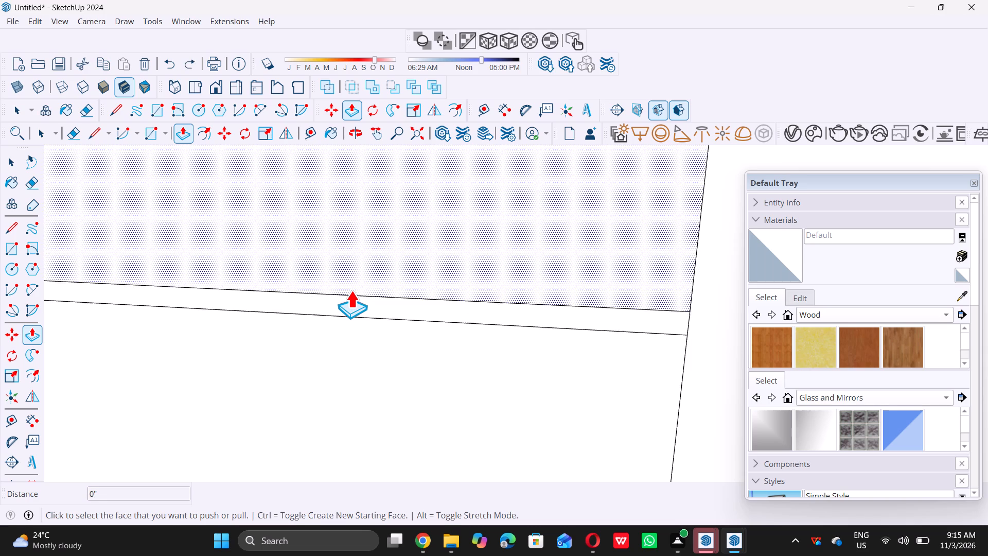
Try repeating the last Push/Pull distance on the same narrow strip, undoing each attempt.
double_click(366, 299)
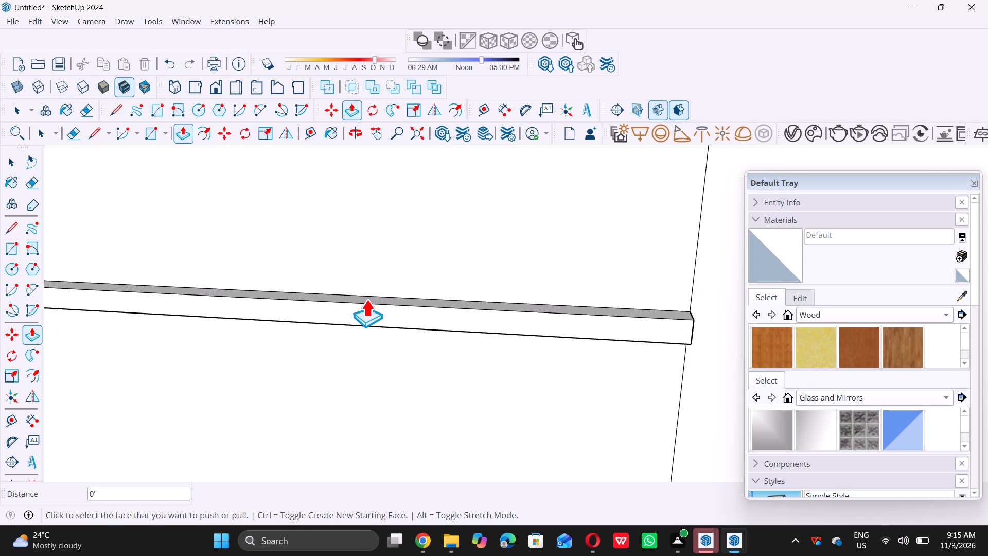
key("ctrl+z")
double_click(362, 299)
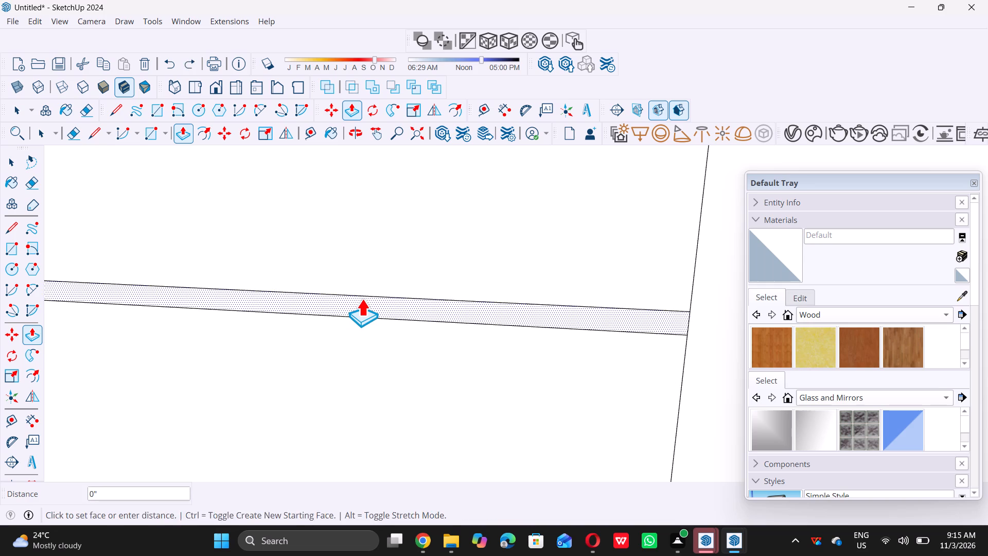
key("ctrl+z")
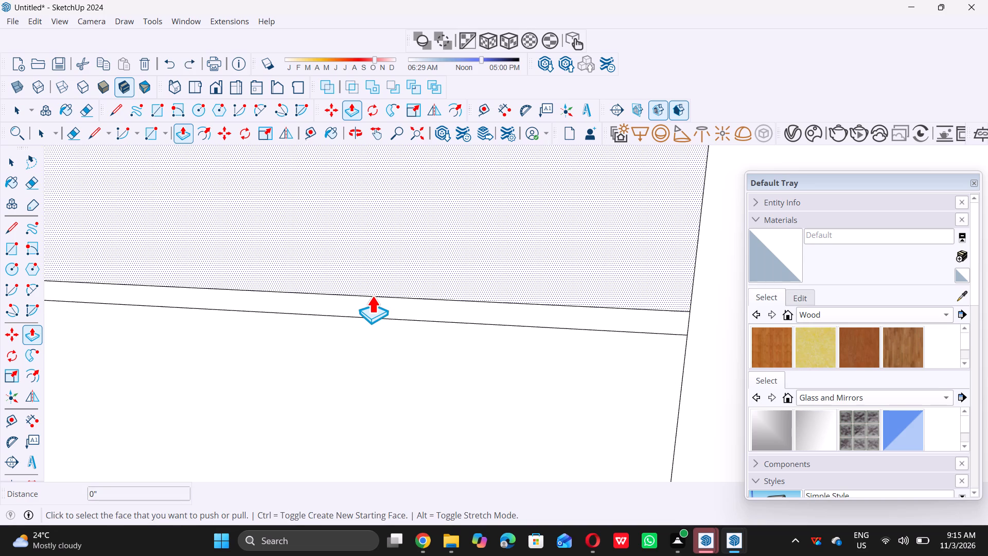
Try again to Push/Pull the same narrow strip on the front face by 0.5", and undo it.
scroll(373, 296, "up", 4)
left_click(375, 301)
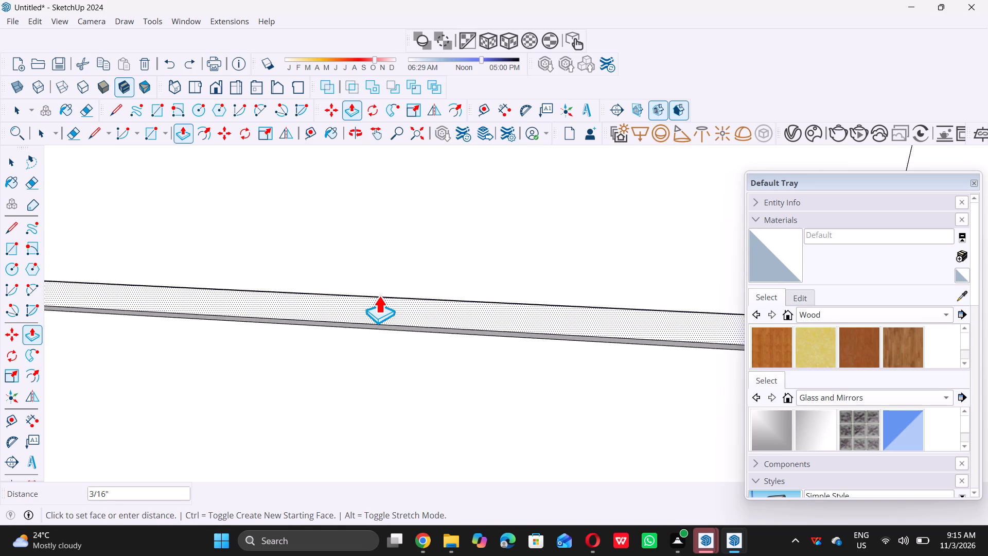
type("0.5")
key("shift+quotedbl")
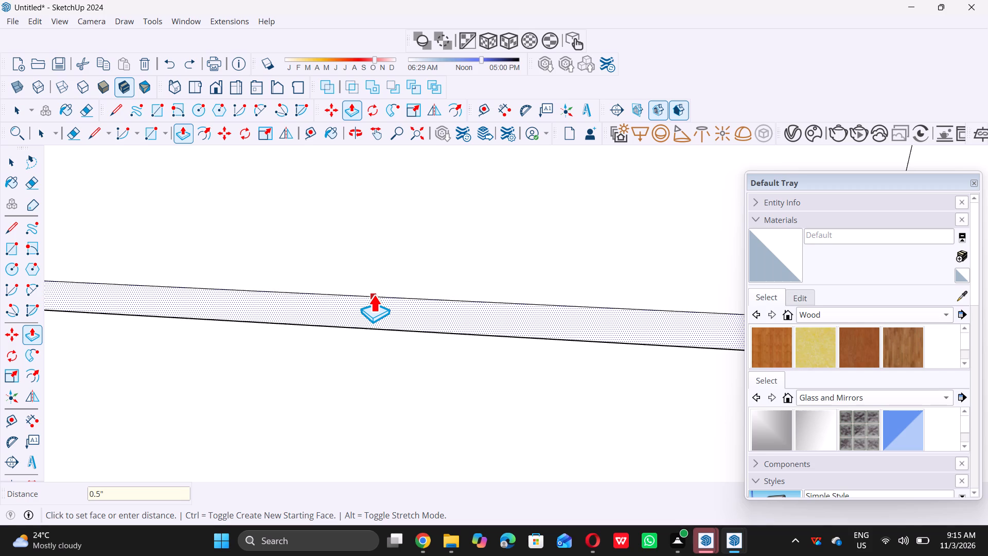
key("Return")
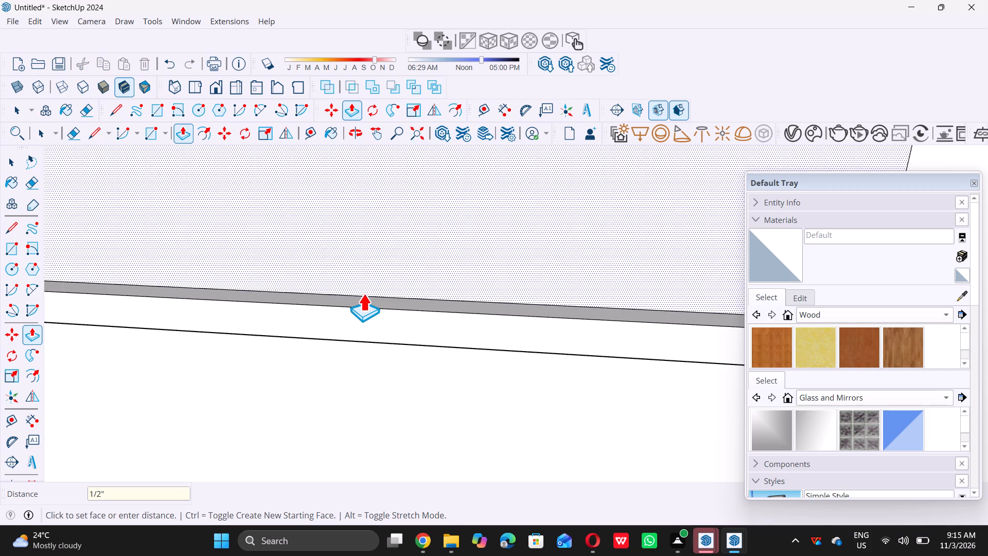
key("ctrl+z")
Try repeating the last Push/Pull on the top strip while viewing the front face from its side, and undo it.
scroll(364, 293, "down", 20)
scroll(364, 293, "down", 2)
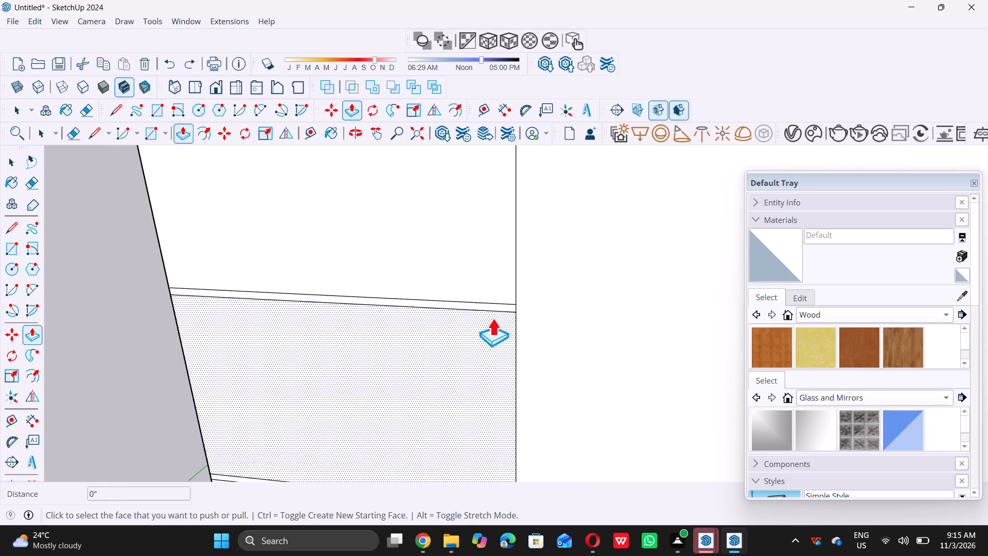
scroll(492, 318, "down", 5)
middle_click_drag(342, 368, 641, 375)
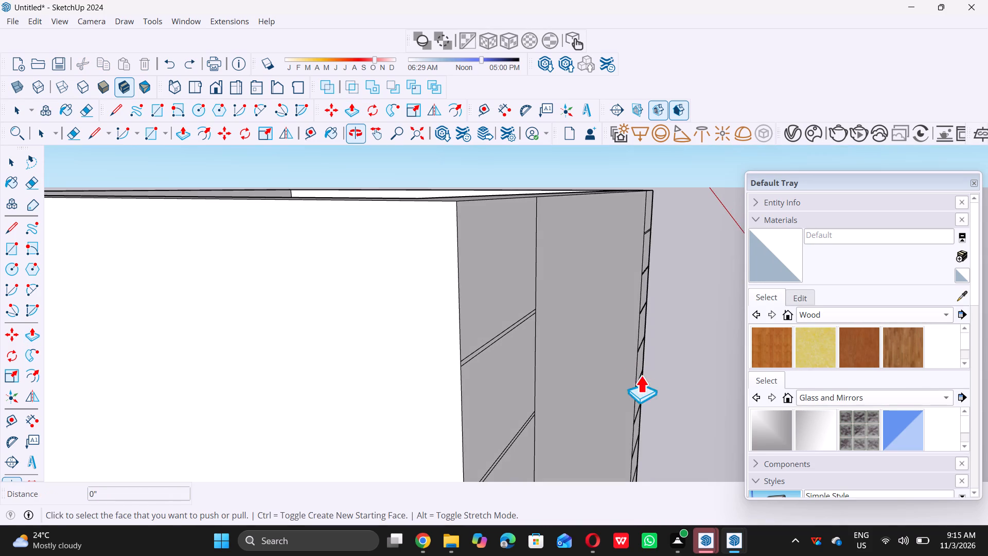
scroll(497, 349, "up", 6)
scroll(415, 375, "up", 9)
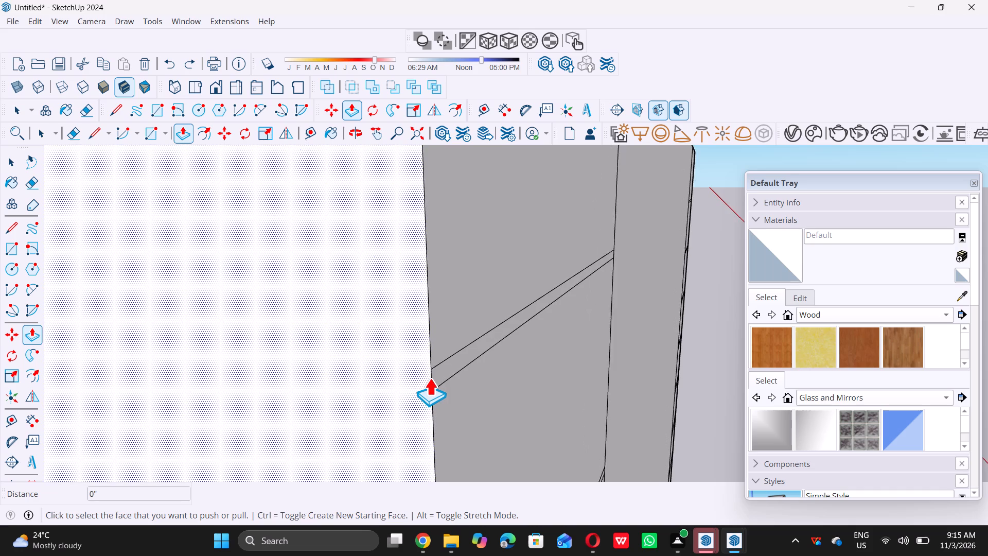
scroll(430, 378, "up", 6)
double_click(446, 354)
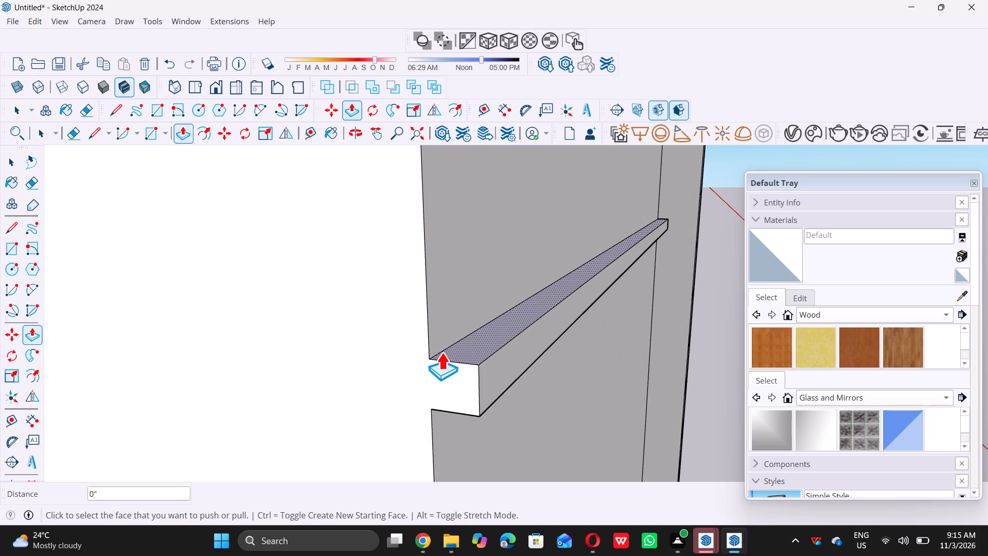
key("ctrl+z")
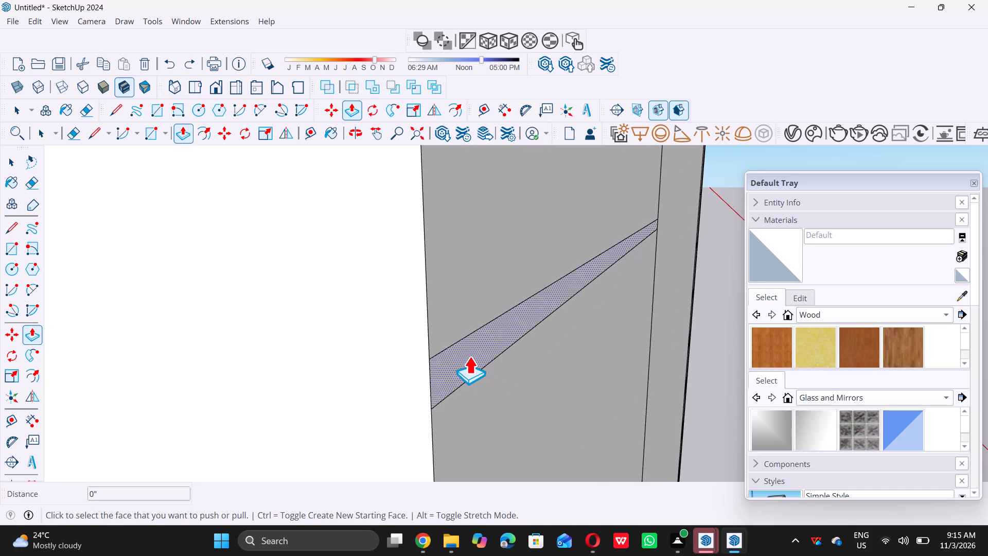
Push the top strip in the front face's left column 0.5" into the wall as a recessed groove.
left_click(469, 356)
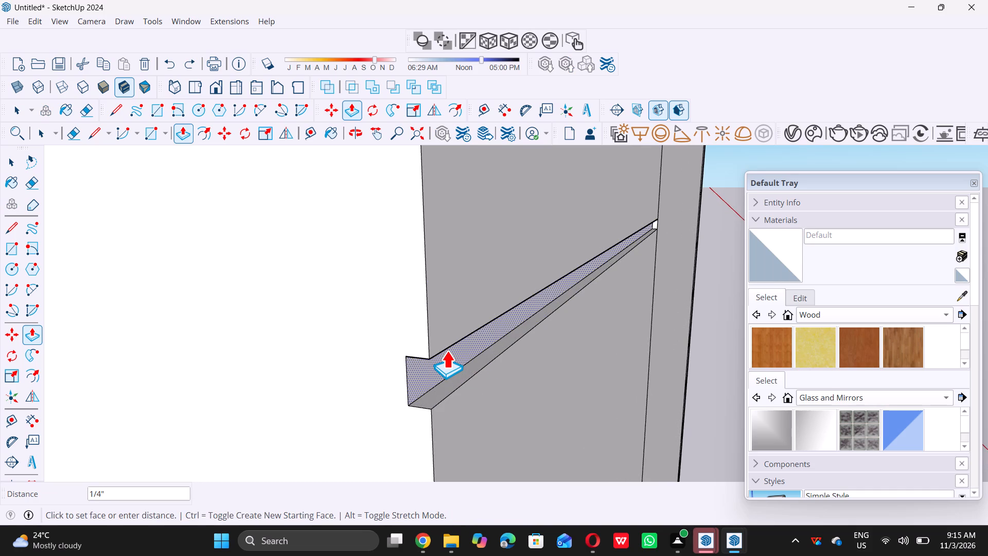
key("0")
type(".5")
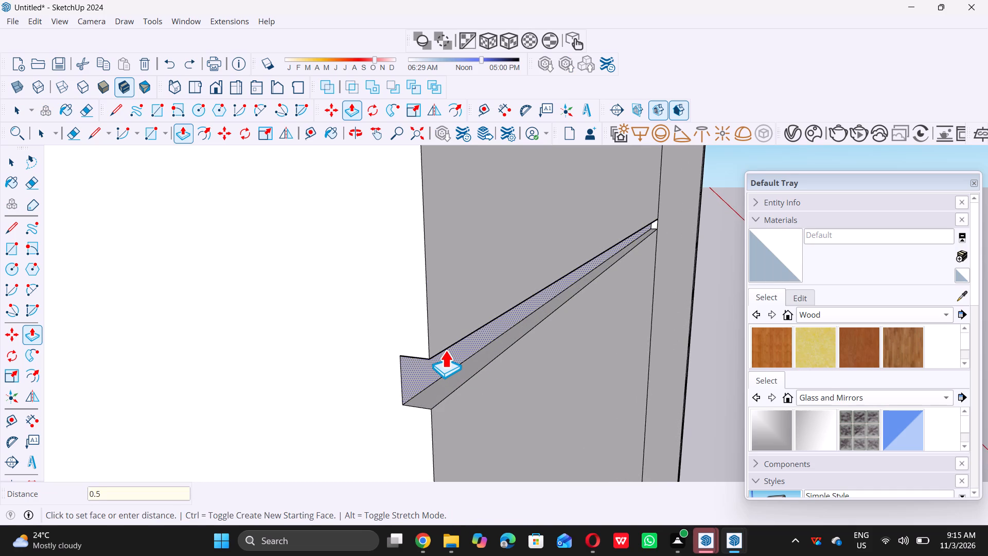
key("shift+quotedbl")
key("Return")
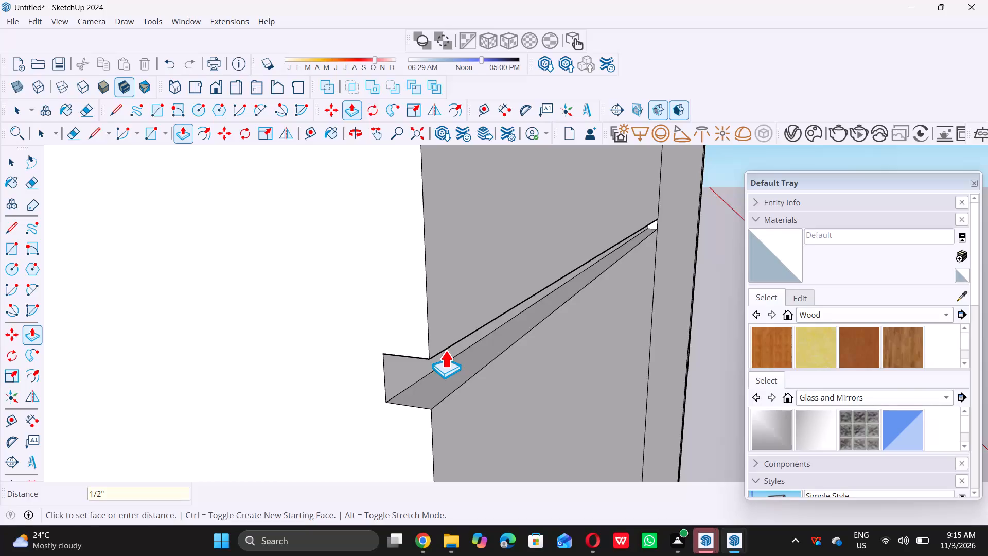
key("space")
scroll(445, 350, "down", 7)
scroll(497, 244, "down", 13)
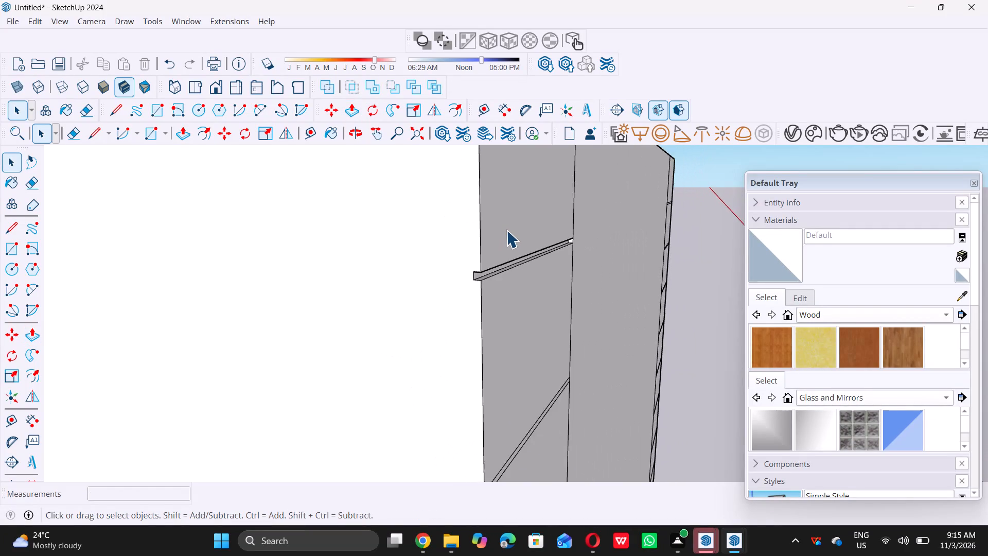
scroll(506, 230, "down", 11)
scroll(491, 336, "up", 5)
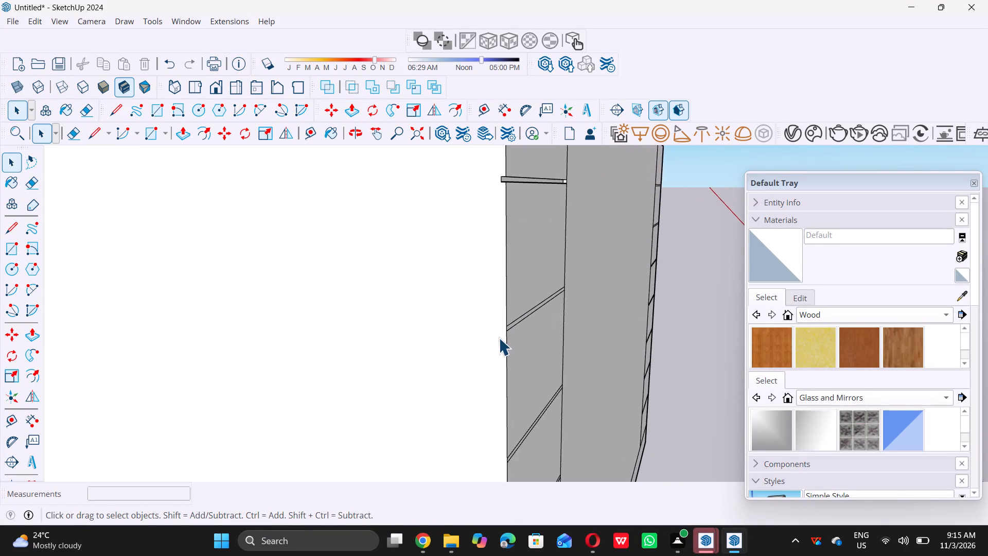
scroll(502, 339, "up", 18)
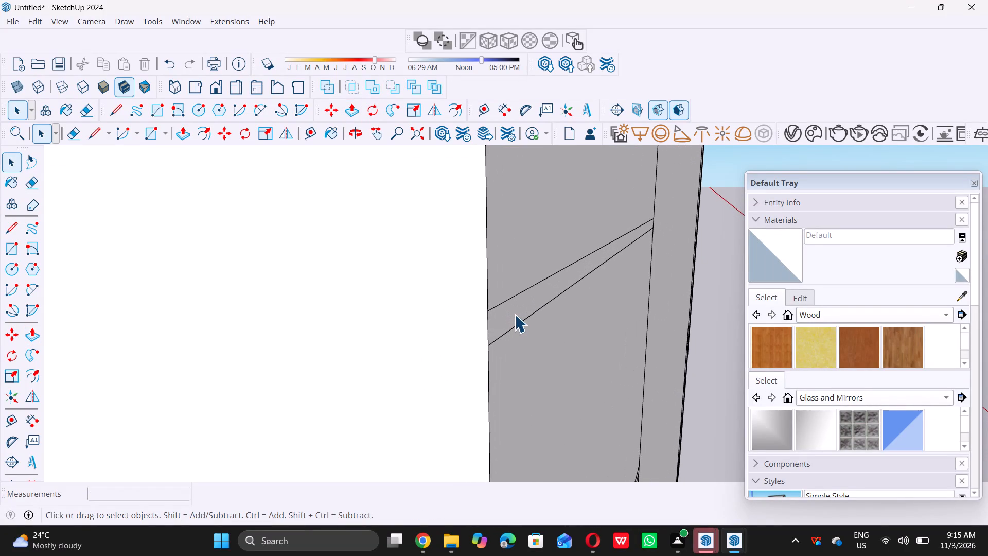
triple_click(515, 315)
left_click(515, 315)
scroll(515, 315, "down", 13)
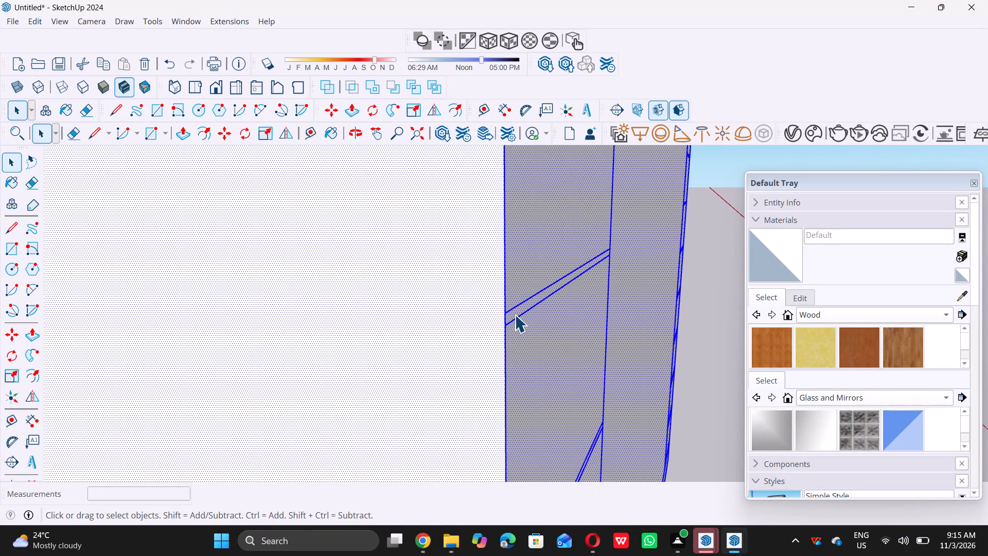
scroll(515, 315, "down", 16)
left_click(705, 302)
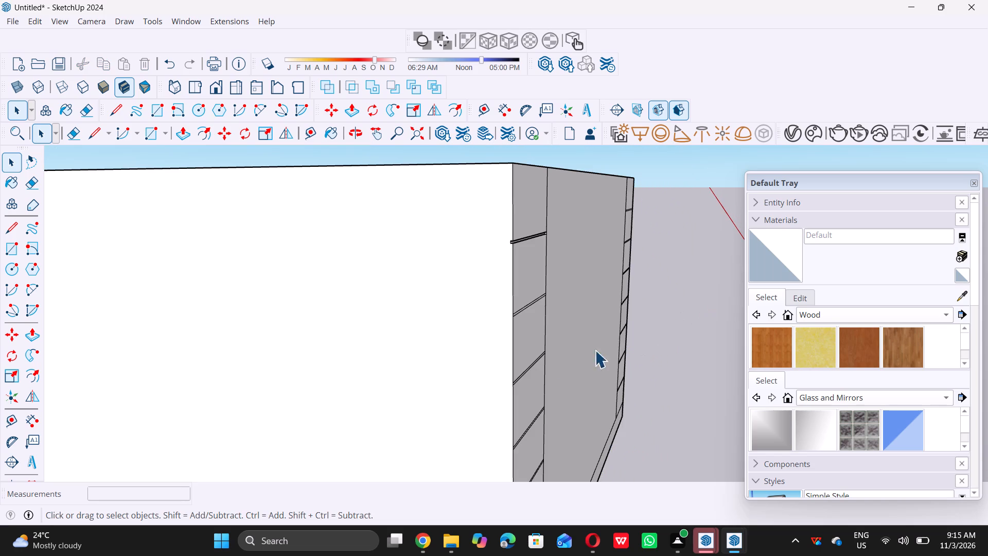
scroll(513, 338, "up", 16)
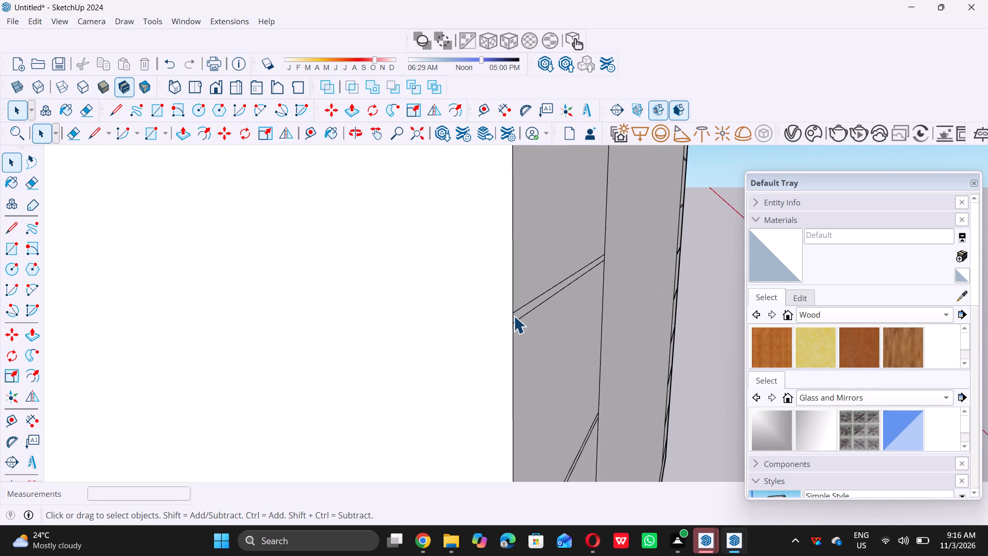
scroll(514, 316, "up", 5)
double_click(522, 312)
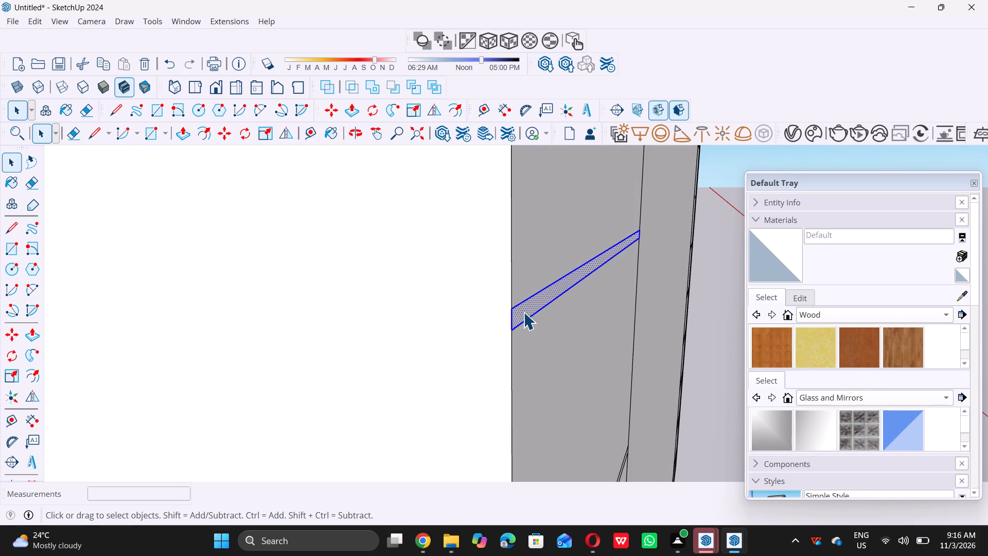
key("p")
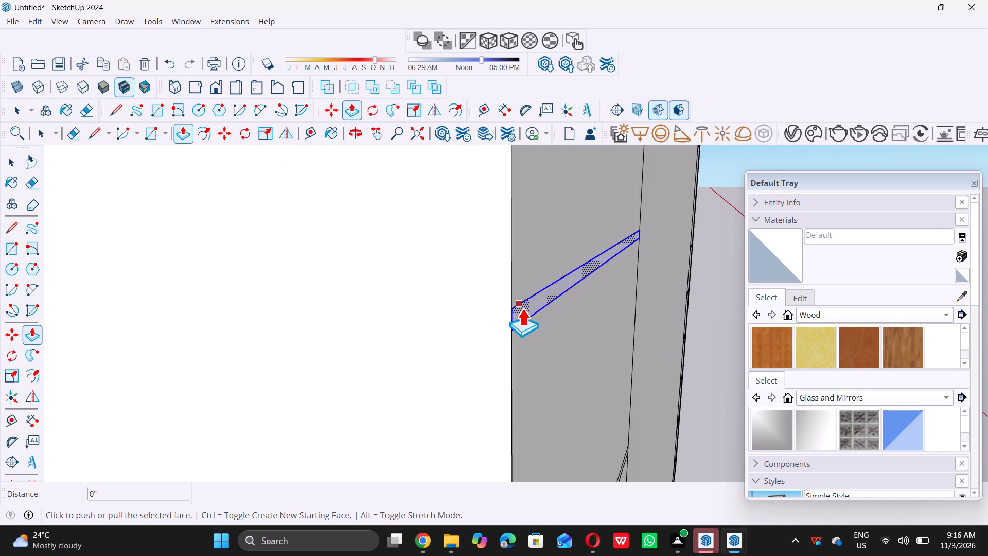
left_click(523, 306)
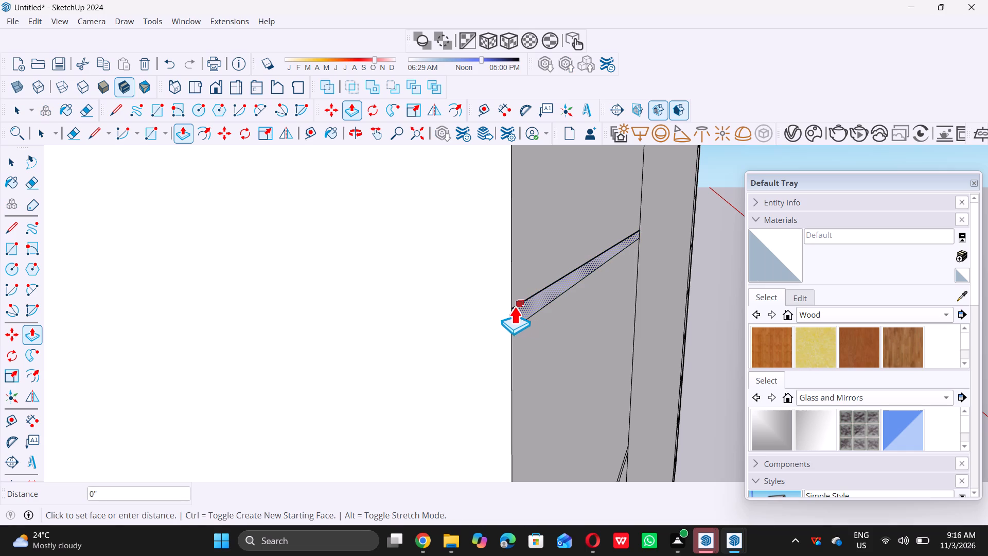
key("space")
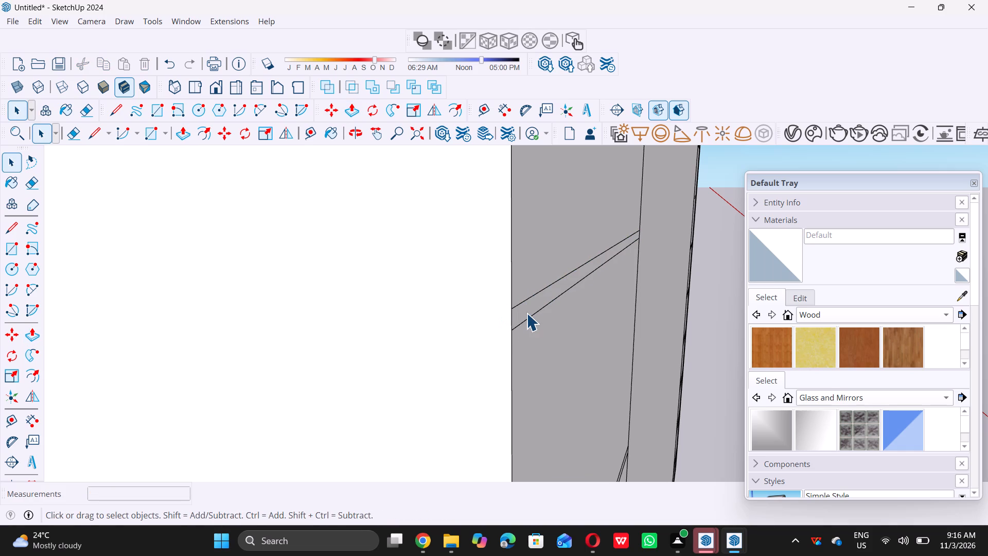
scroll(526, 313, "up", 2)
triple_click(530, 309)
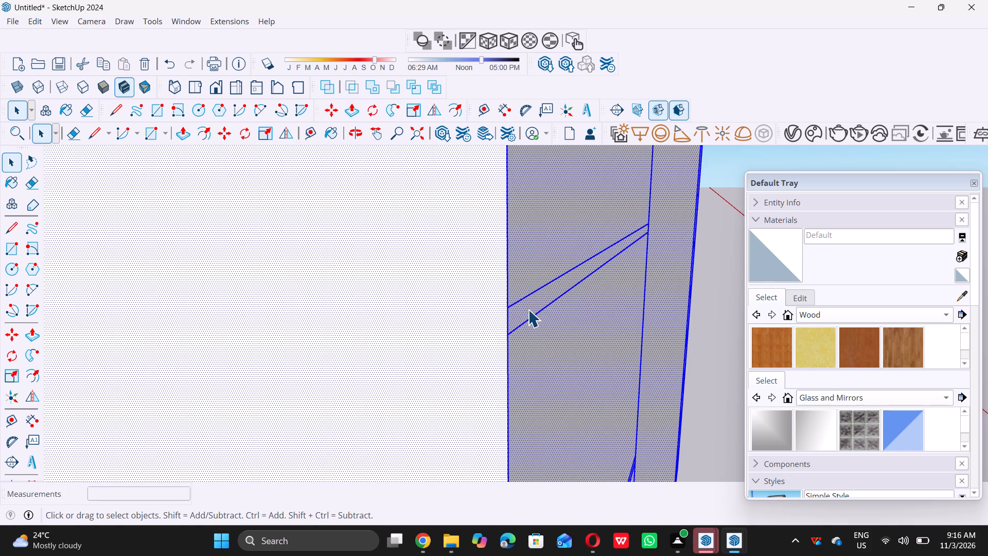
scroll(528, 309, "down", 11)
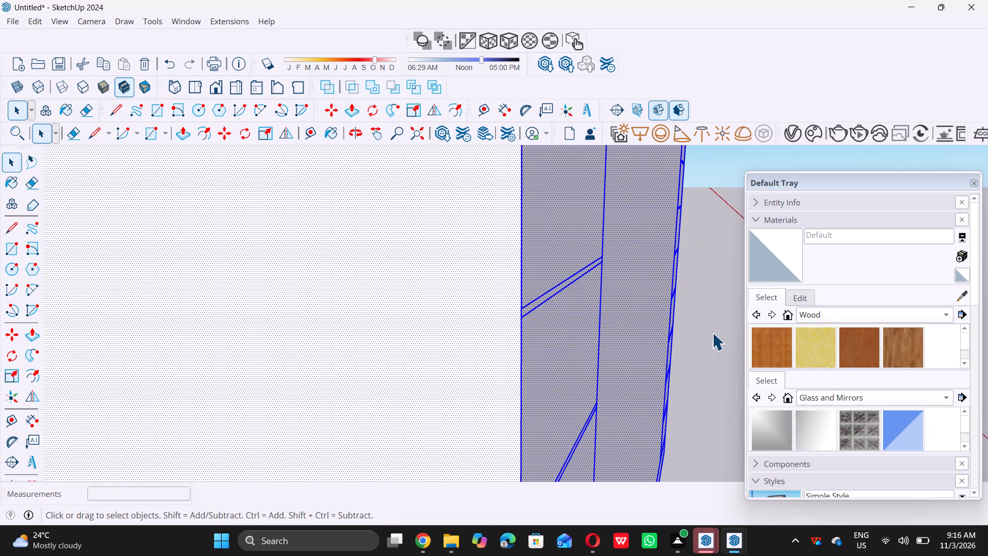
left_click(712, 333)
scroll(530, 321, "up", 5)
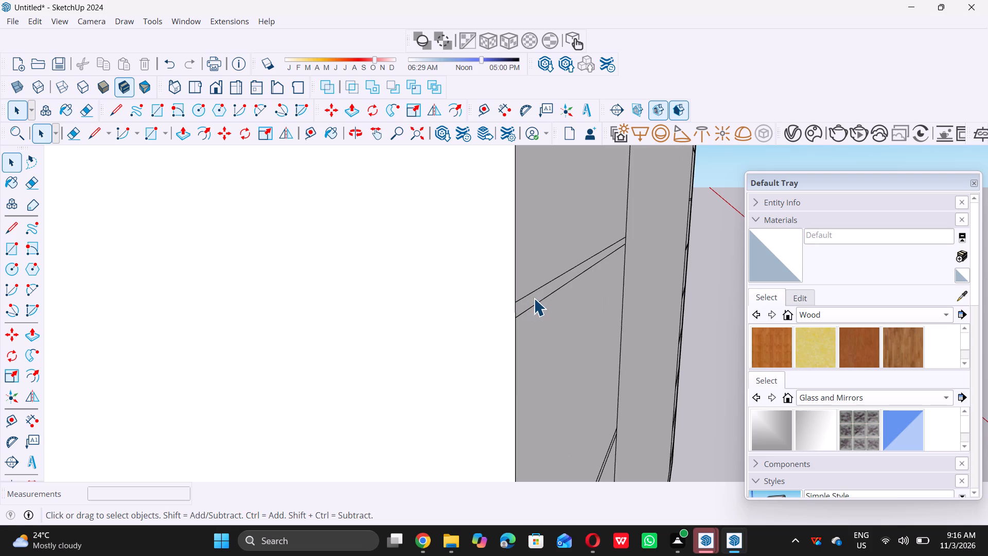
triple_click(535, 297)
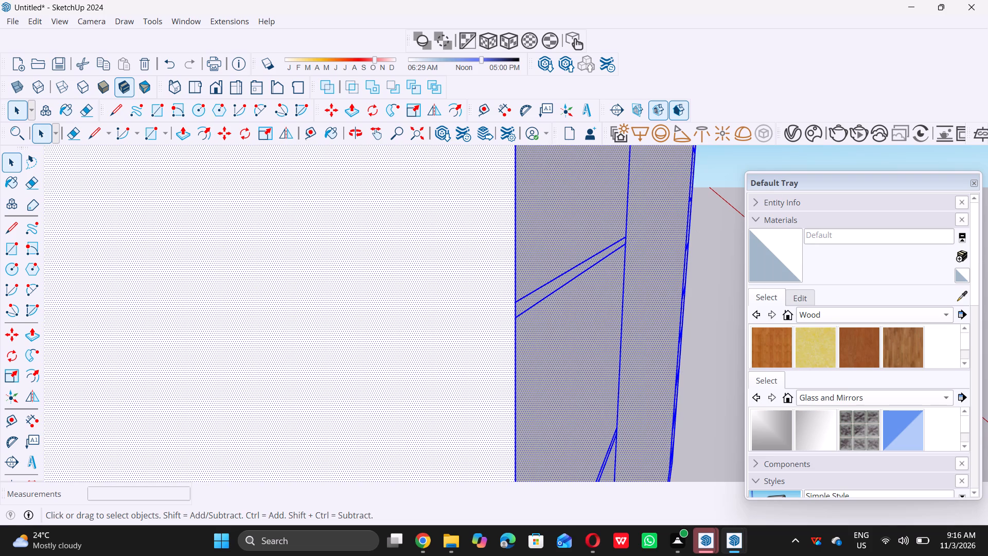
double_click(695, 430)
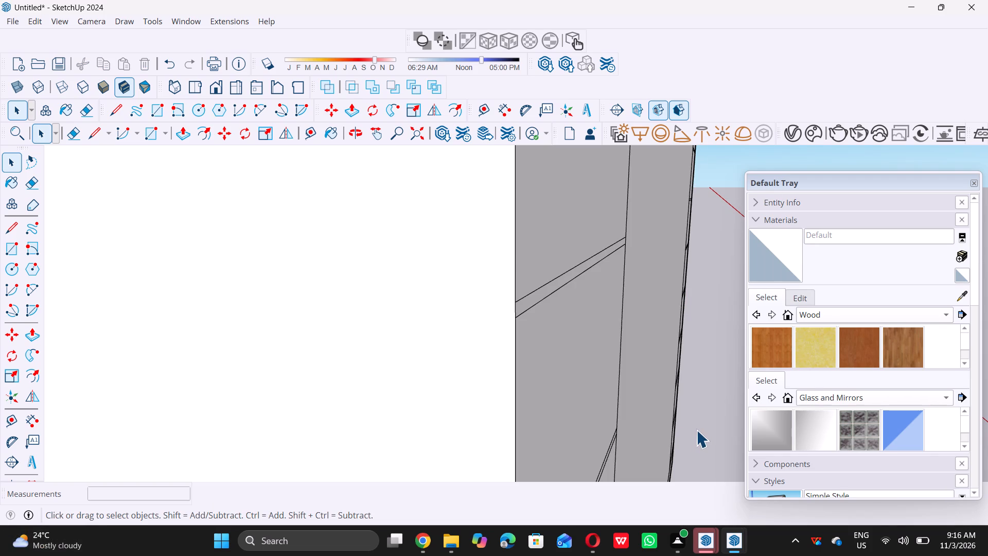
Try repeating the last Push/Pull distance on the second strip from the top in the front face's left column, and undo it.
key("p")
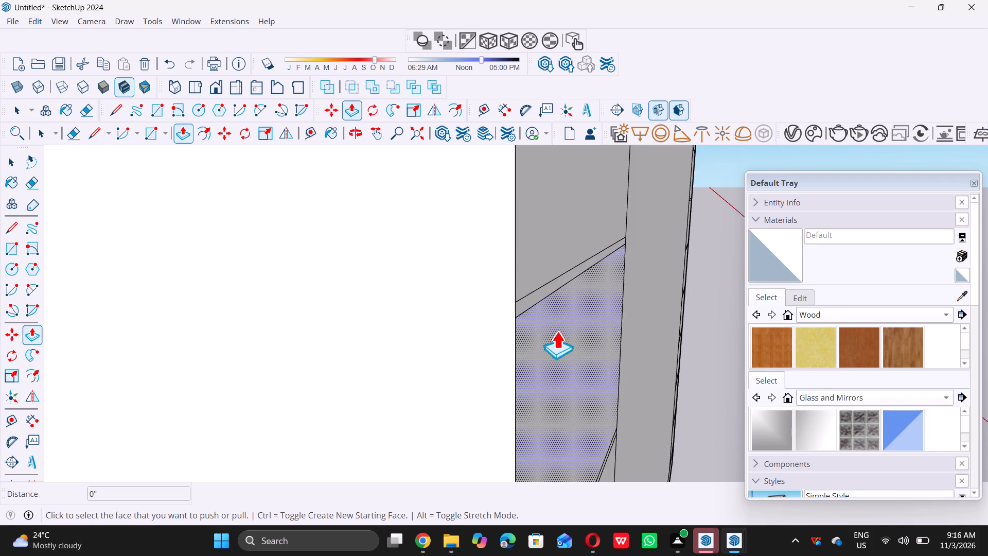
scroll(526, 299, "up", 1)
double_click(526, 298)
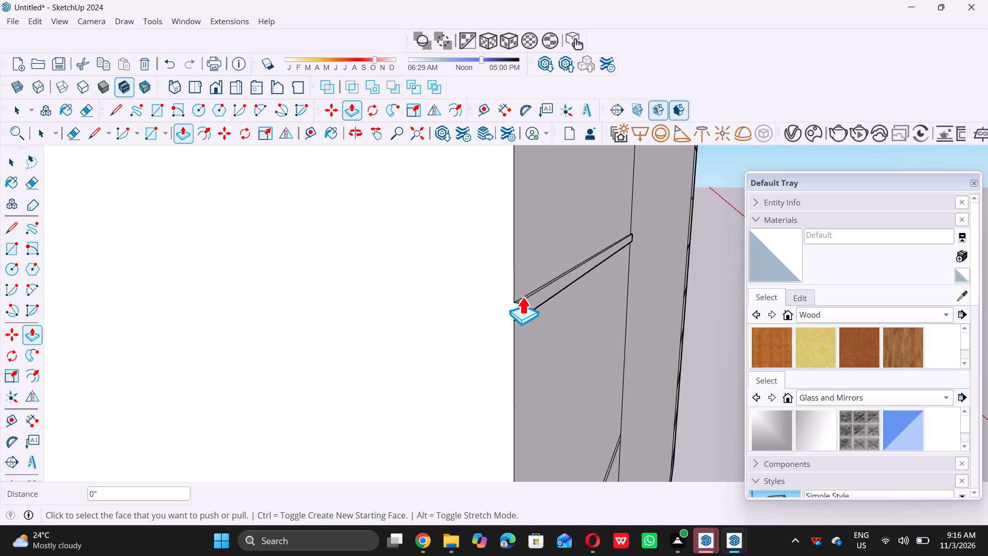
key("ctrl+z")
Push the second strip from the top in the front face's left column 0.5" into the wall as a recessed groove.
scroll(521, 296, "up", 5)
left_click(528, 304)
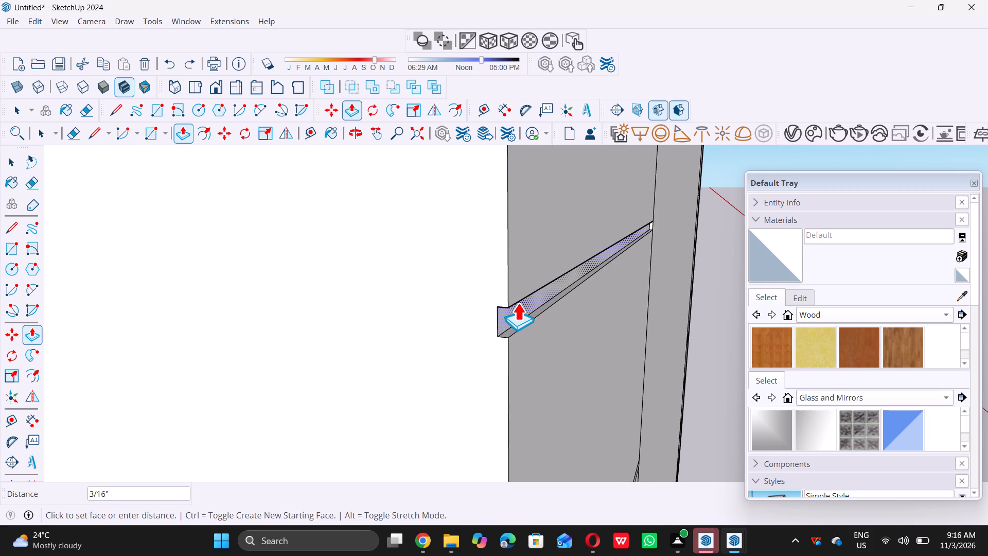
type("0.5")
key("shift+quotedbl")
key("Return")
key("space")
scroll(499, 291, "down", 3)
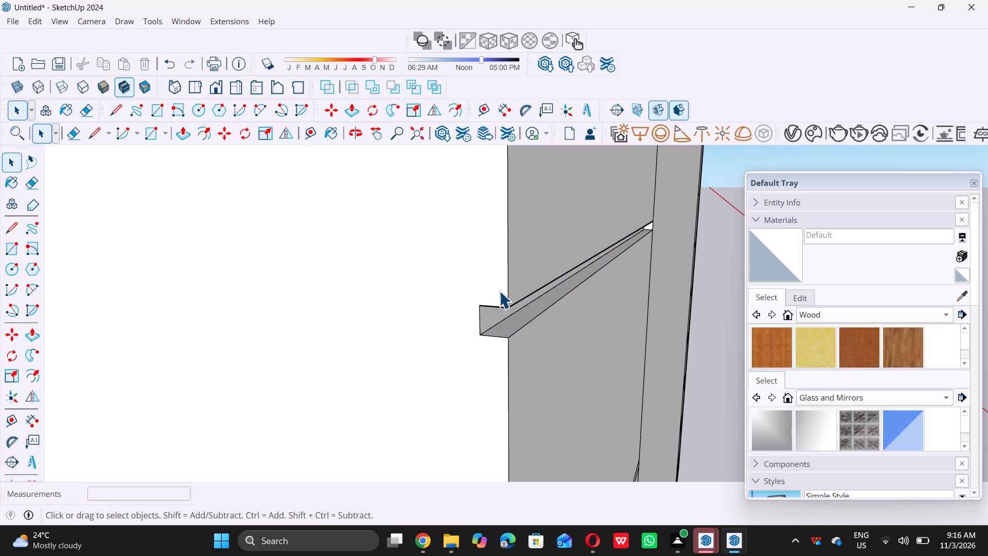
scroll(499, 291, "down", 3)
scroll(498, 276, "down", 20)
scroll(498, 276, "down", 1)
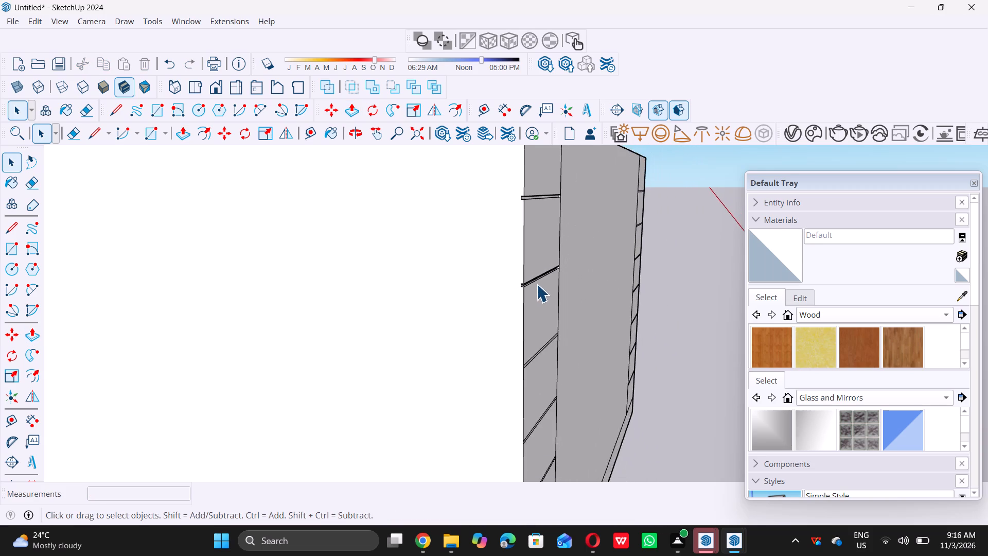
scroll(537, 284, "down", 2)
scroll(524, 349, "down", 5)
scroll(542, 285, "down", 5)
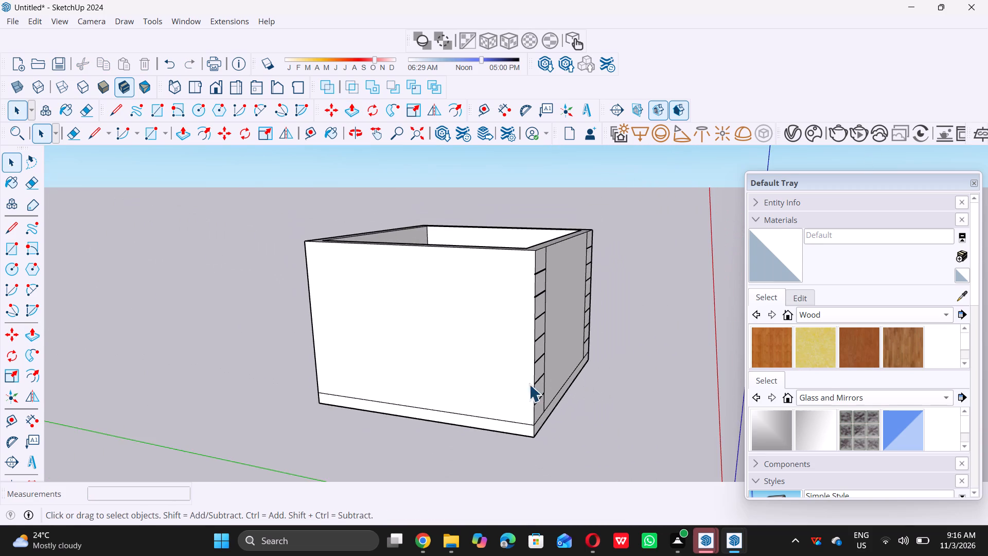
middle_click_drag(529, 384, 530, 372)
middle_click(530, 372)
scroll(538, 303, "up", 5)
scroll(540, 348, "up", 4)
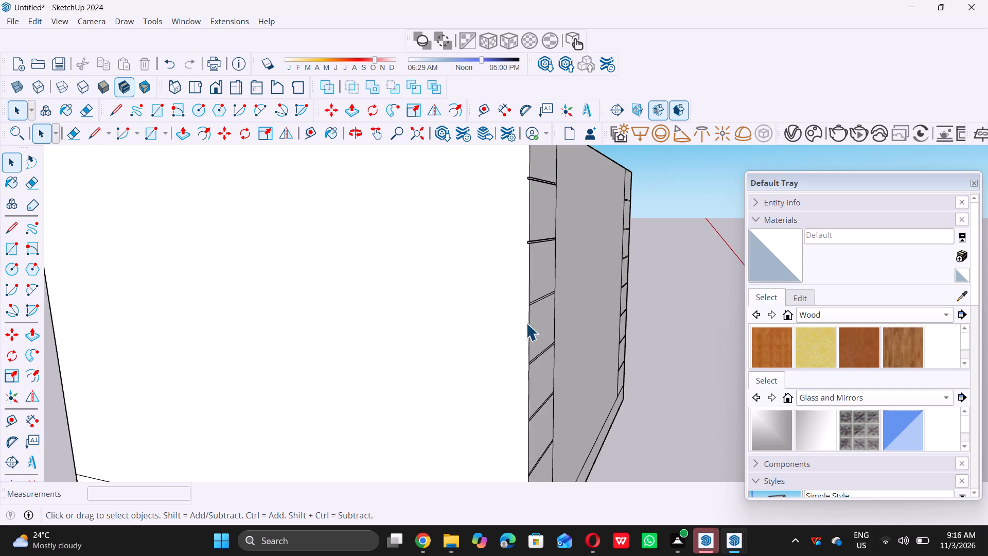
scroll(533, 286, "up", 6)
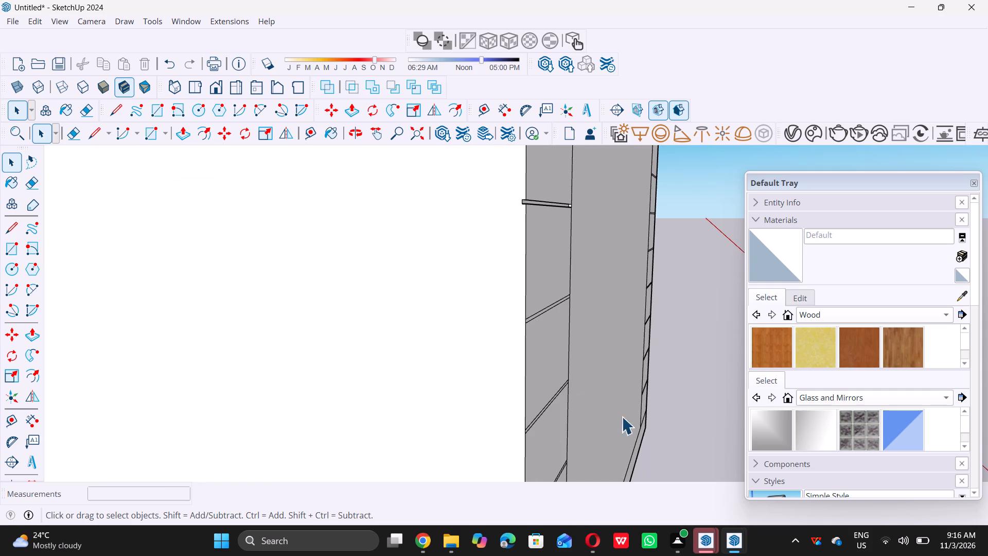
Switch to the V-Ray Frame Buffer and examine the toilet room render in progress, checking its lighting and shelf niches.
double_click(895, 487)
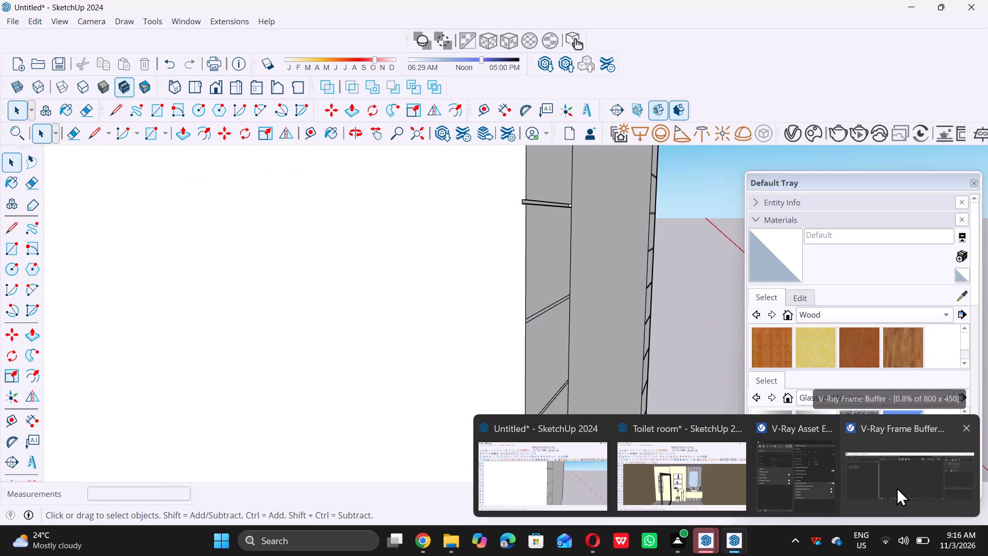
scroll(410, 231, "down", 5)
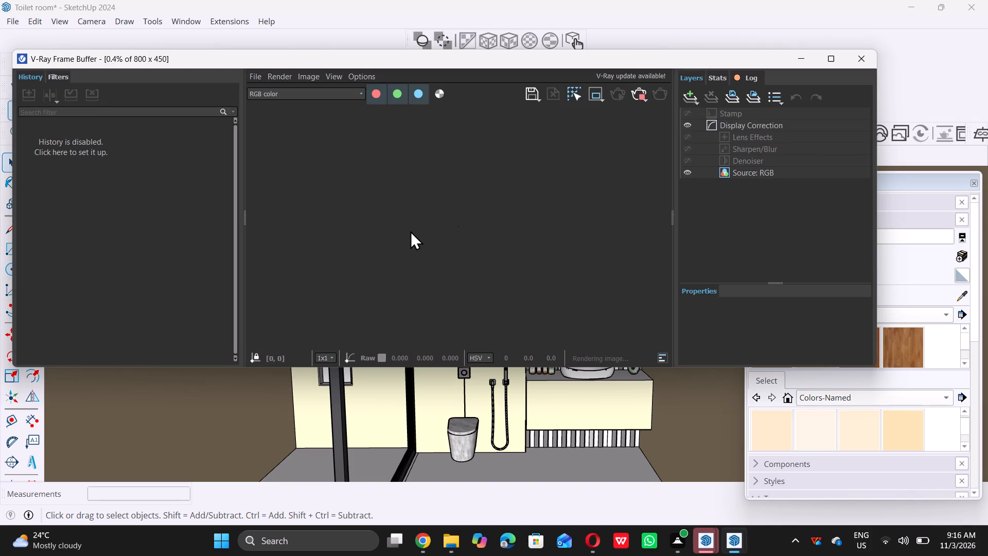
scroll(411, 232, "down", 9)
scroll(433, 238, "up", 11)
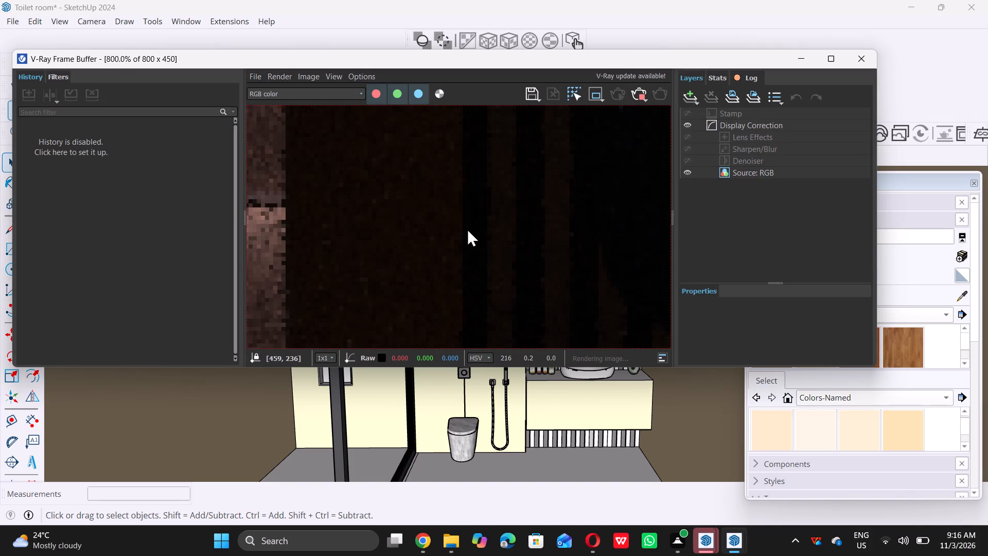
scroll(467, 228, "down", 4)
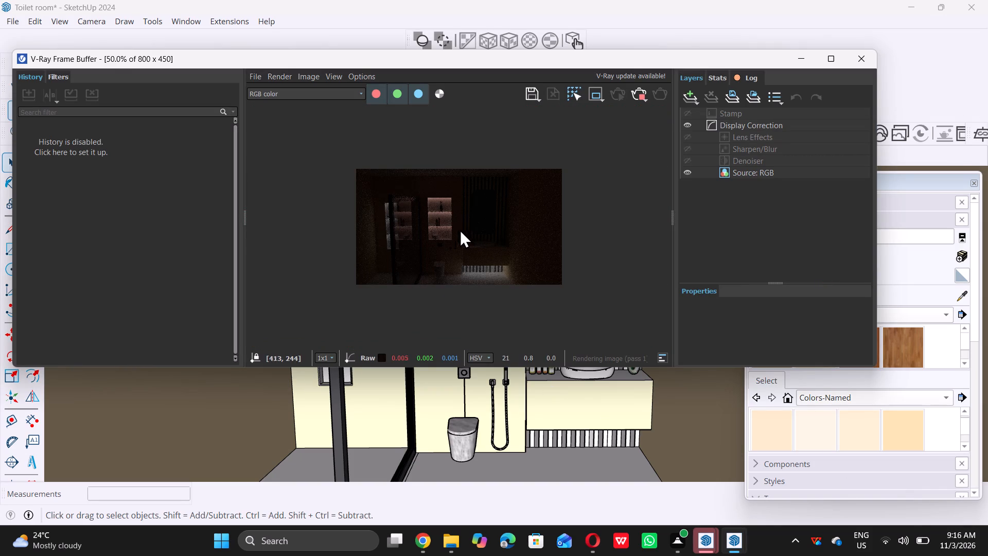
scroll(428, 242, "up", 1)
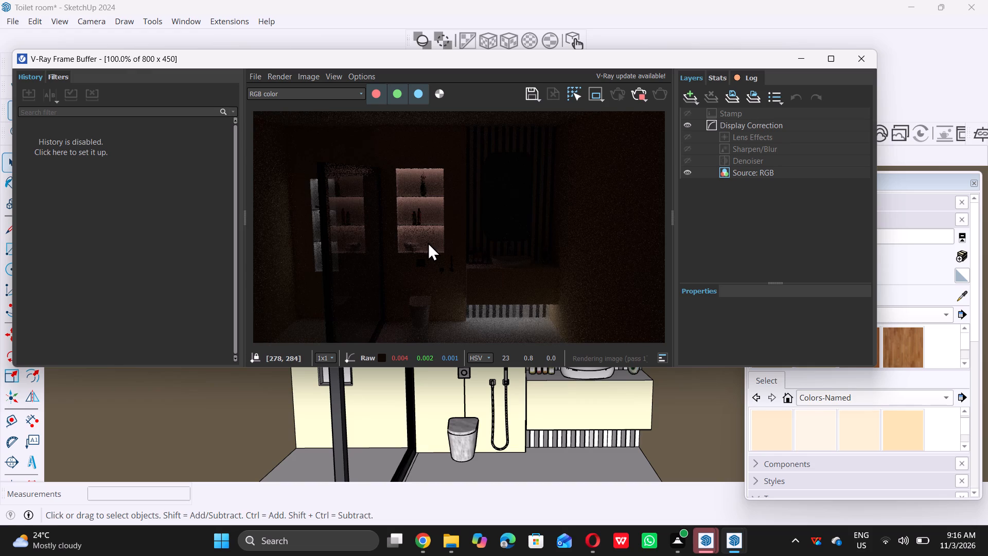
scroll(428, 242, "down", 1)
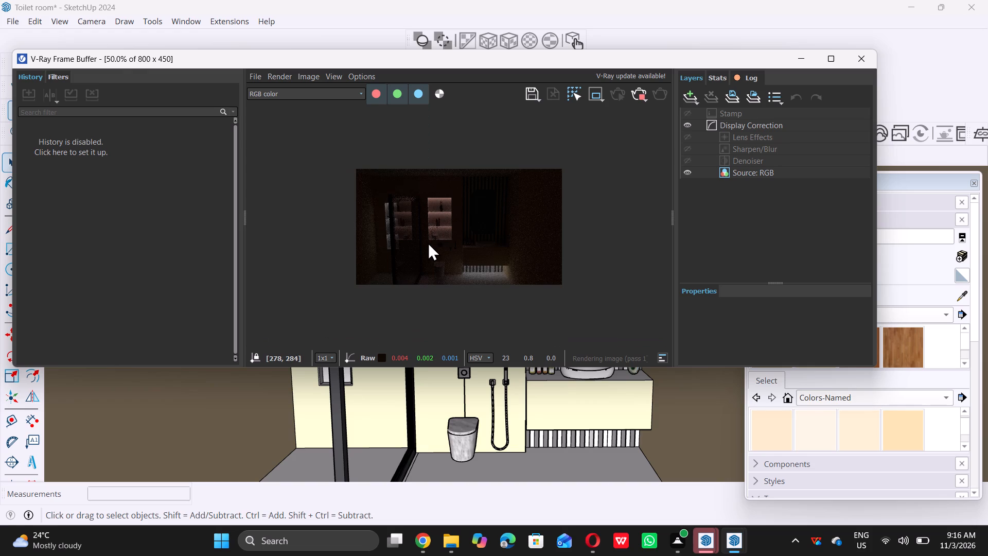
scroll(448, 262, "up", 1)
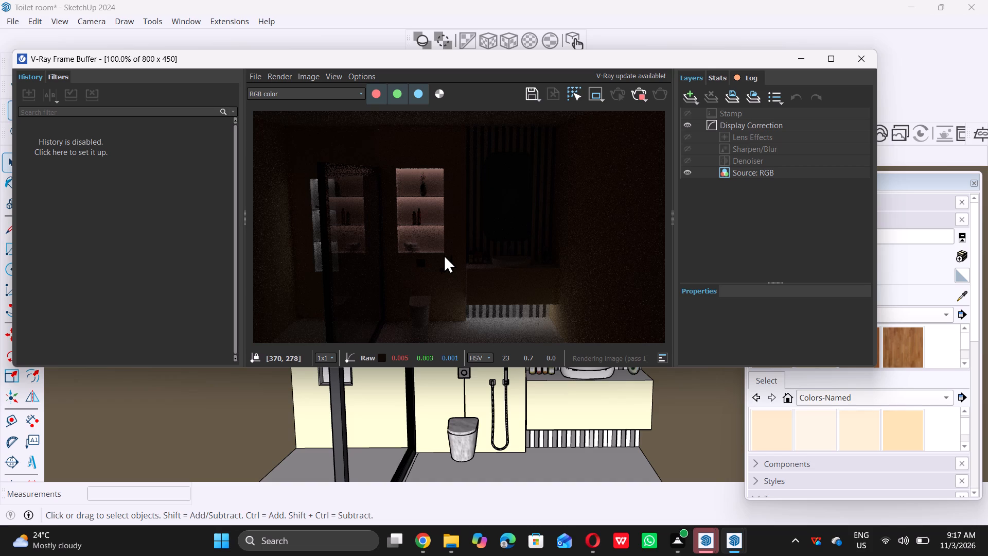
scroll(444, 254, "down", 1)
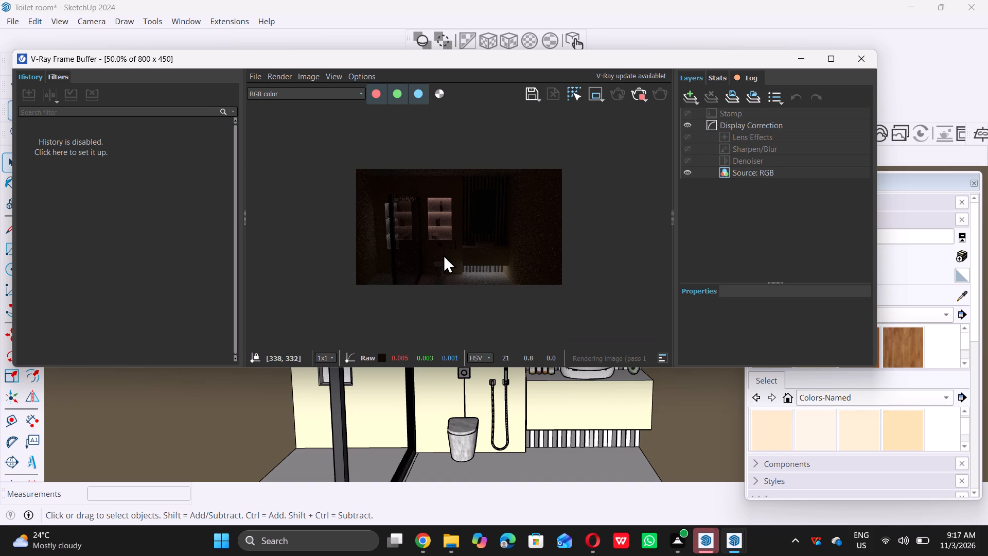
scroll(443, 255, "up", 1)
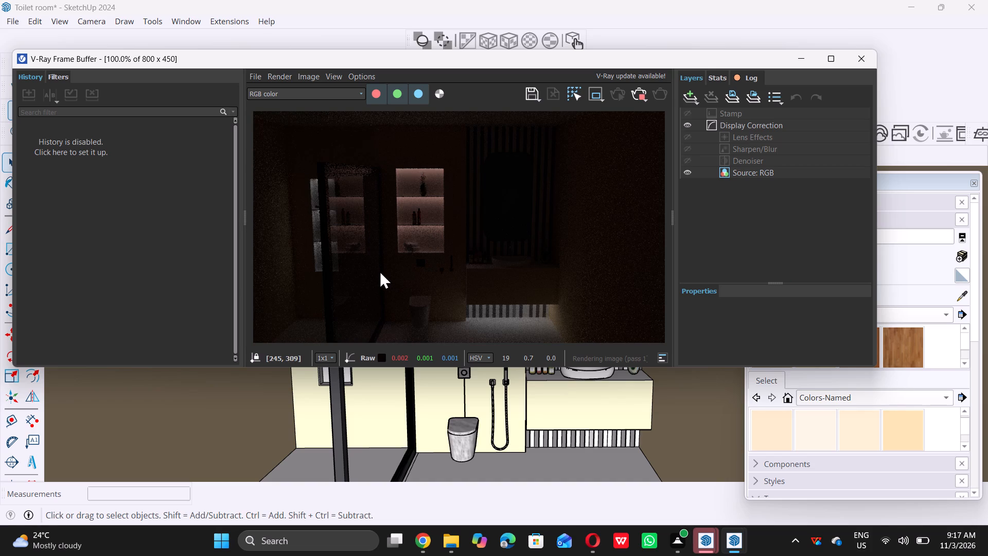
scroll(386, 267, "down", 1)
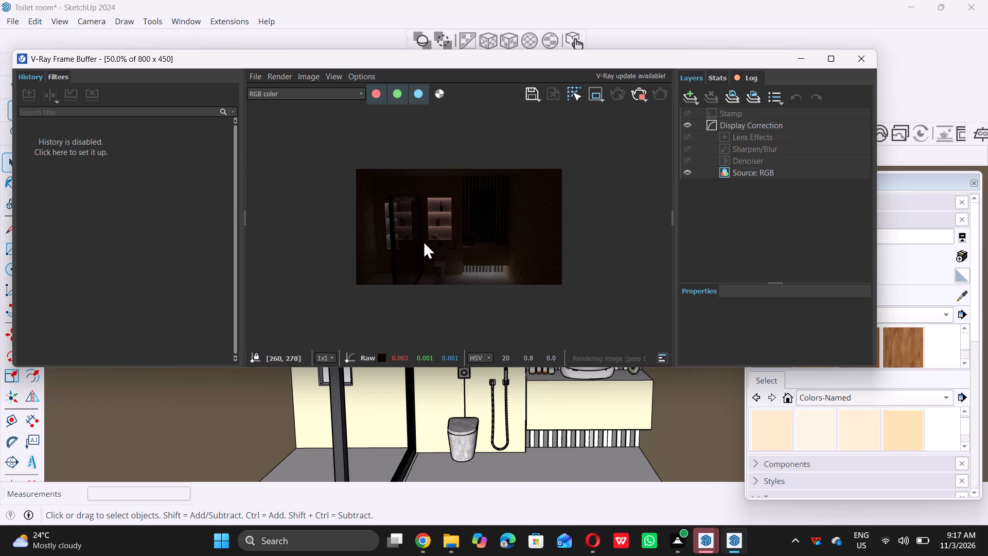
scroll(423, 240, "up", 1)
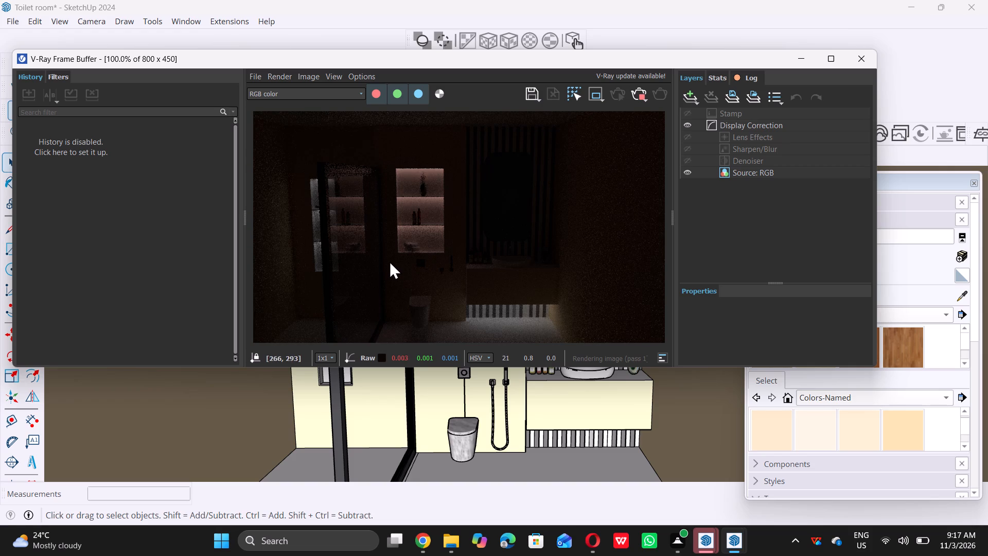
Examine the toilet room render in the V-Ray Frame Buffer at closer and wider zoom, and minimise its window.
scroll(388, 258, "up", 3)
scroll(389, 254, "down", 3)
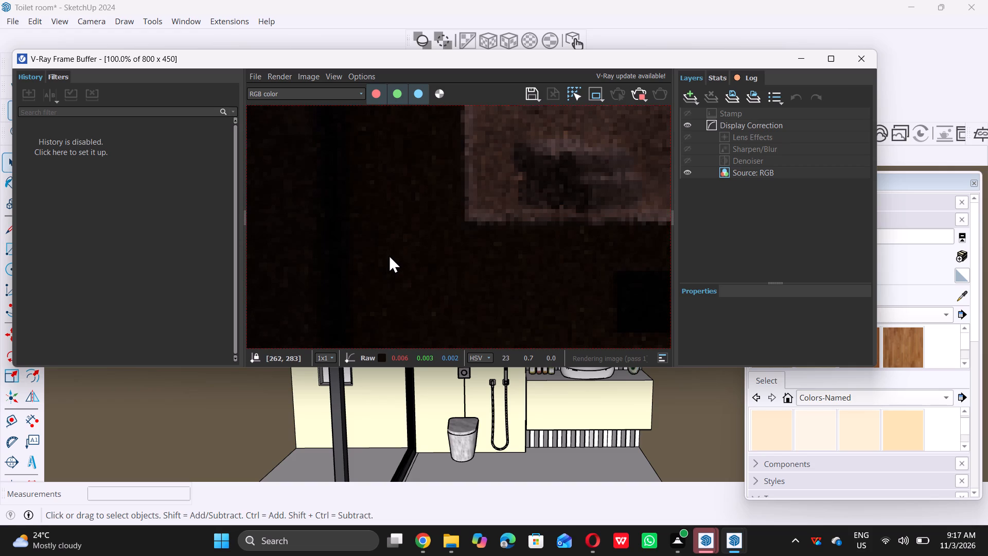
scroll(389, 254, "down", 1)
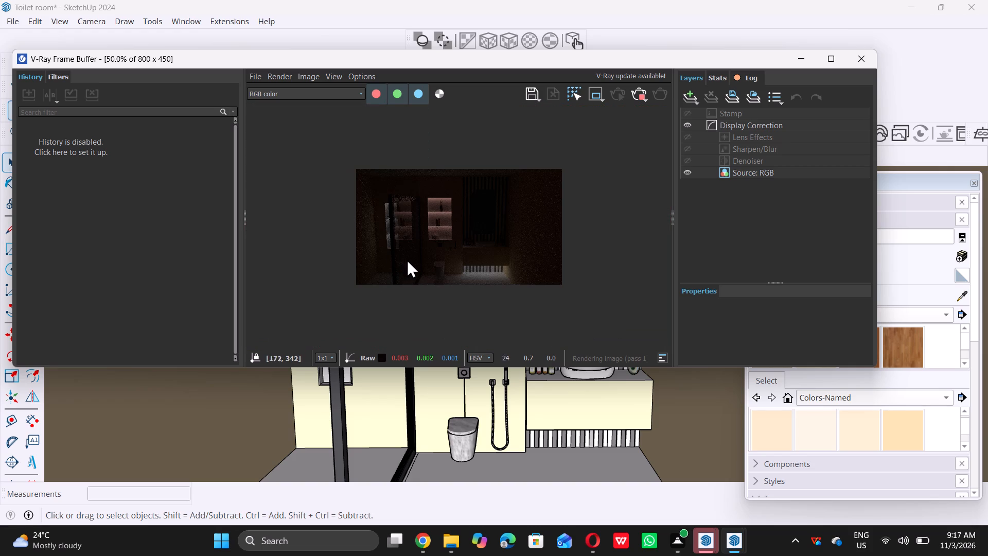
scroll(438, 262, "up", 1)
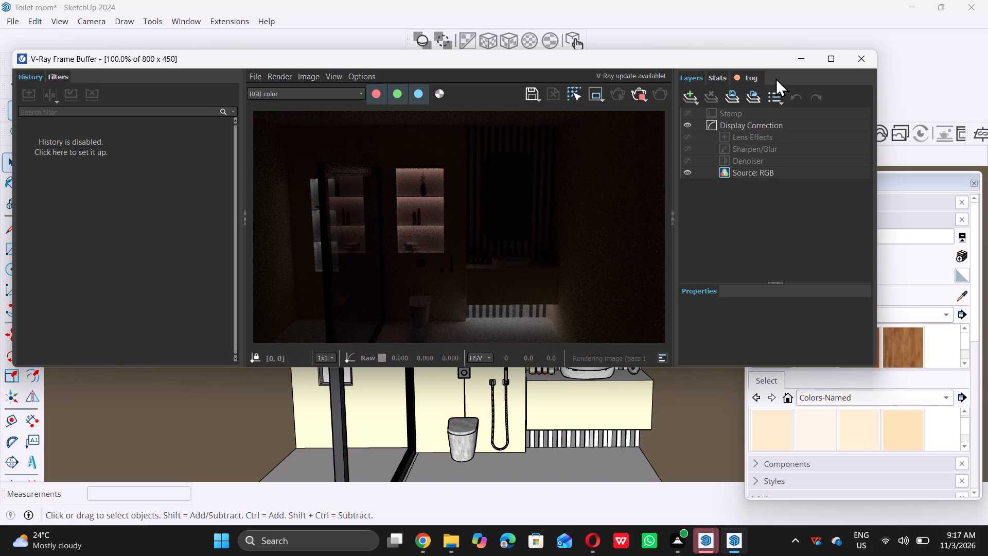
triple_click(800, 57)
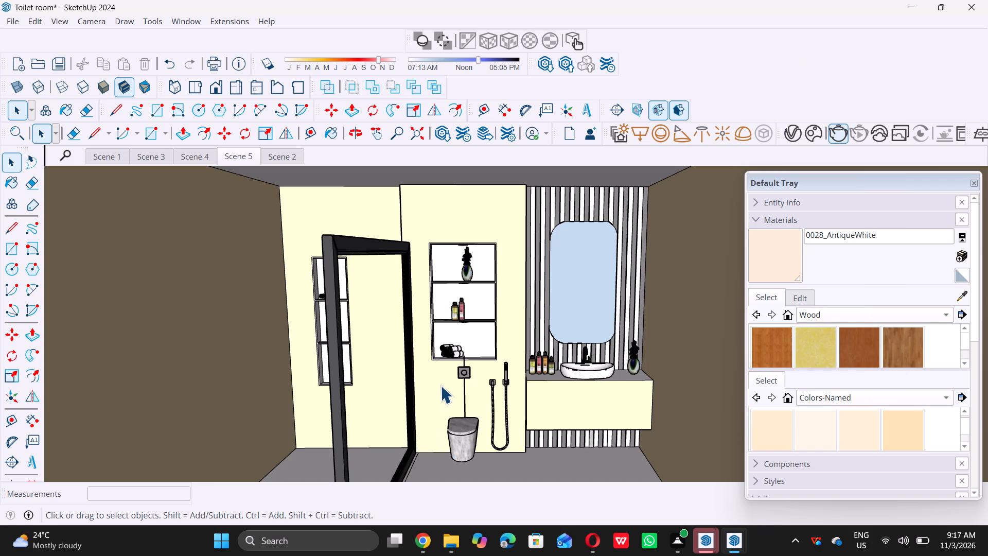
scroll(441, 379, "down", 2)
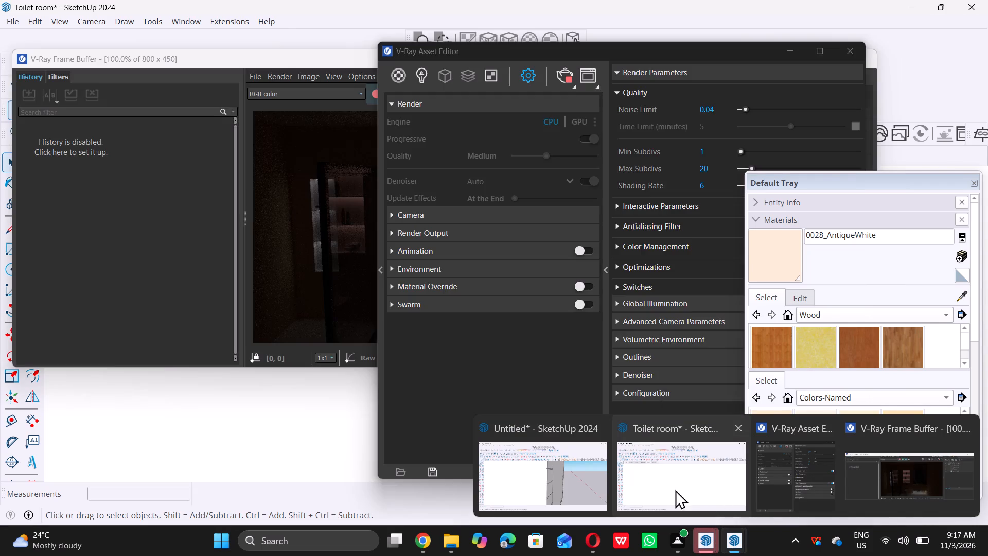
Switch to the untitled SketchUp model and recess the third strip from the top in the front face's left column, repeating the 0.5" Push/Pull.
left_click(571, 490)
scroll(383, 391, "down", 11)
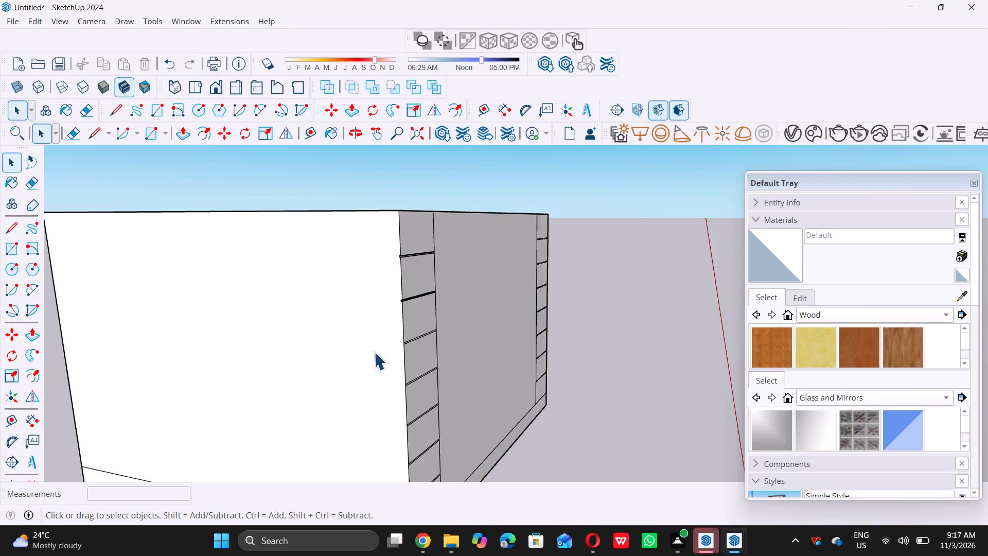
scroll(374, 352, "down", 3)
middle_click_drag(517, 257, 510, 274)
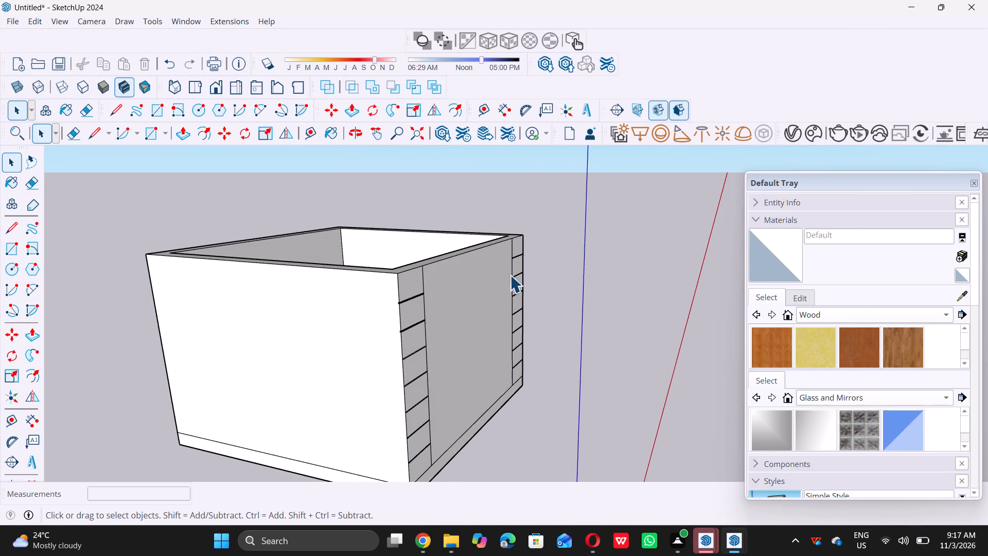
scroll(510, 275, "down", 5)
scroll(463, 345, "up", 14)
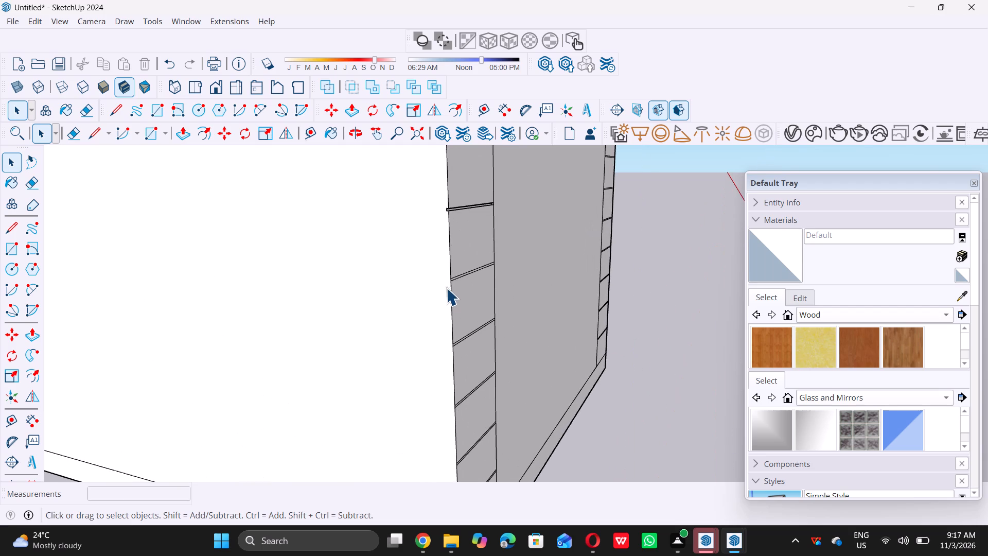
scroll(444, 275, "up", 9)
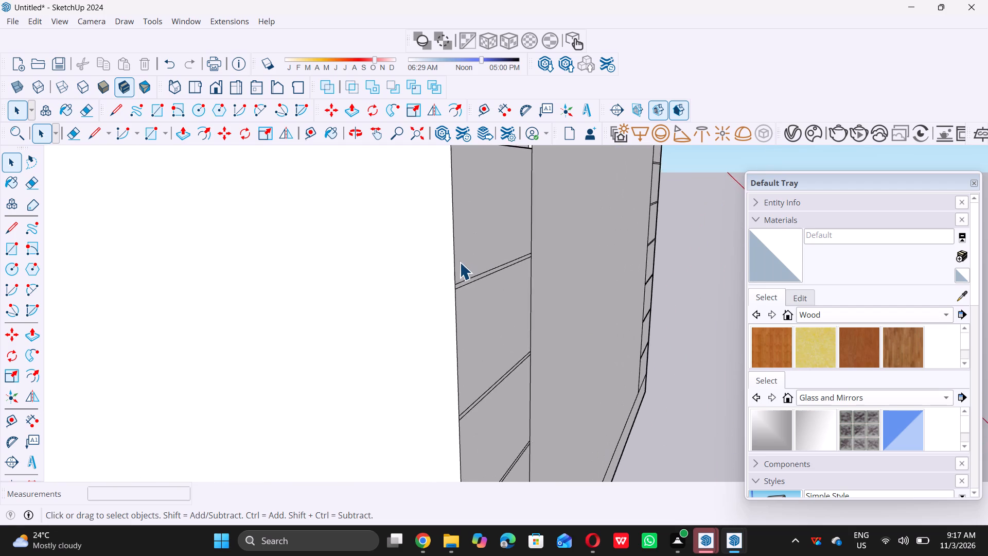
scroll(460, 262, "up", 9)
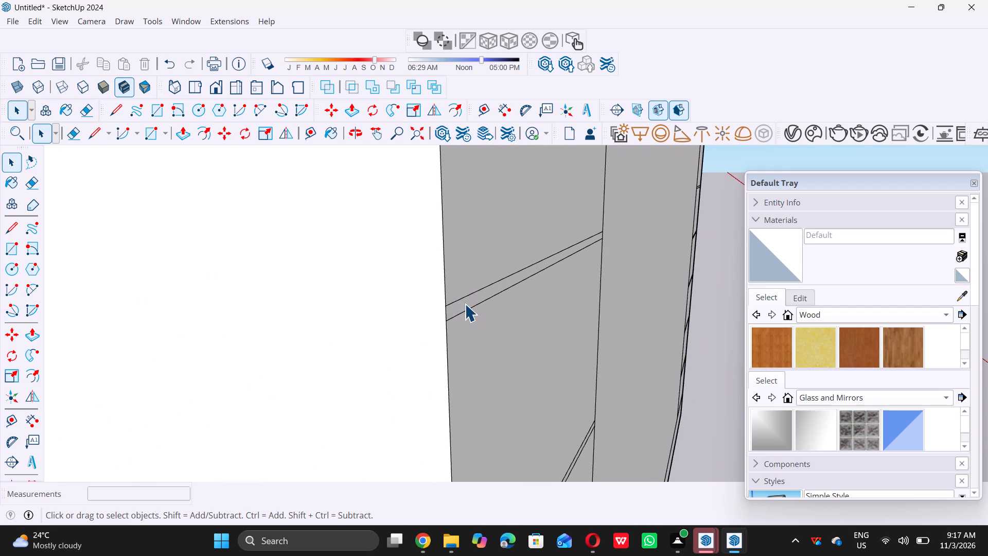
triple_click(465, 304)
scroll(465, 304, "down", 9)
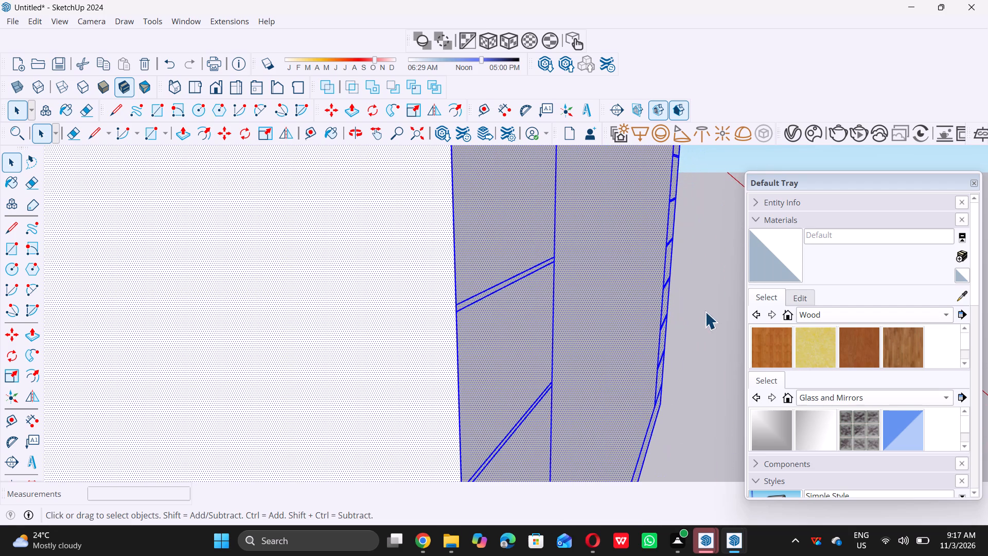
triple_click(713, 311)
scroll(466, 314, "up", 9)
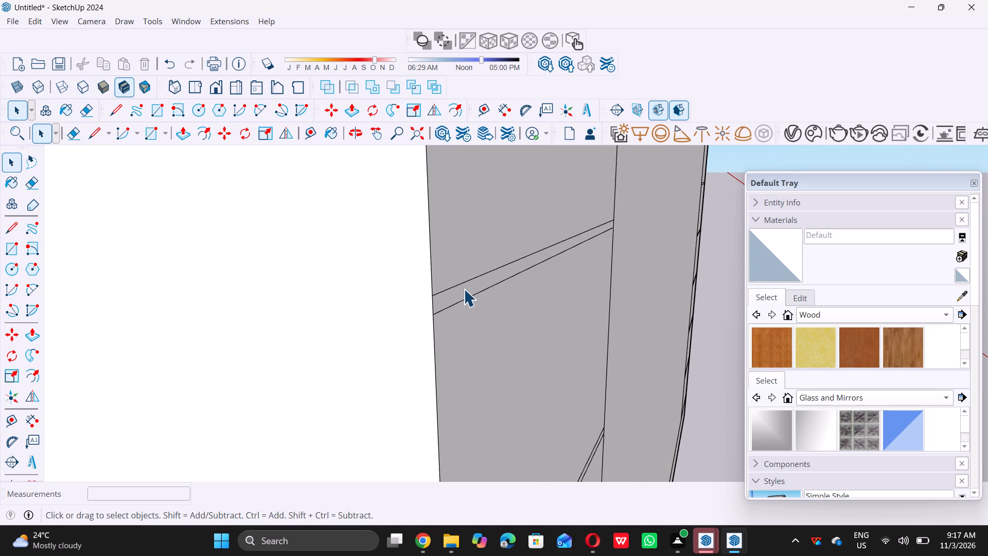
left_click(464, 289)
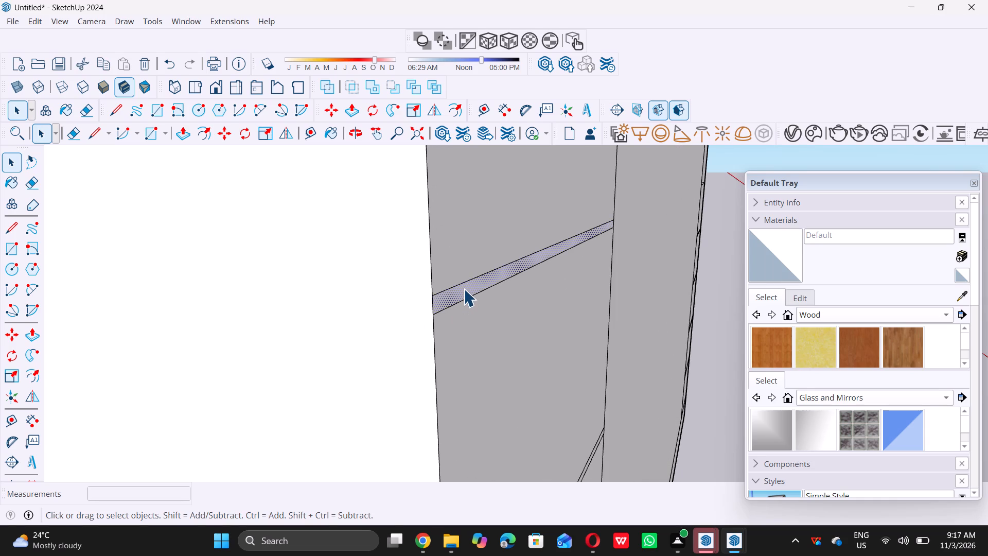
key("p")
double_click(464, 289)
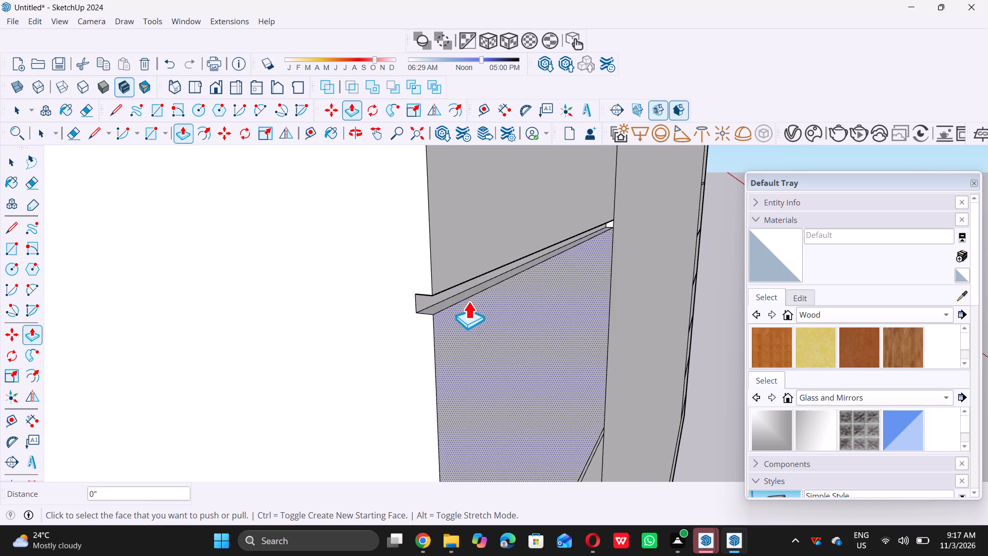
Recess the fourth strip from the top in the front face's left column by repeating the 0.5" Push/Pull distance.
scroll(475, 323, "down", 19)
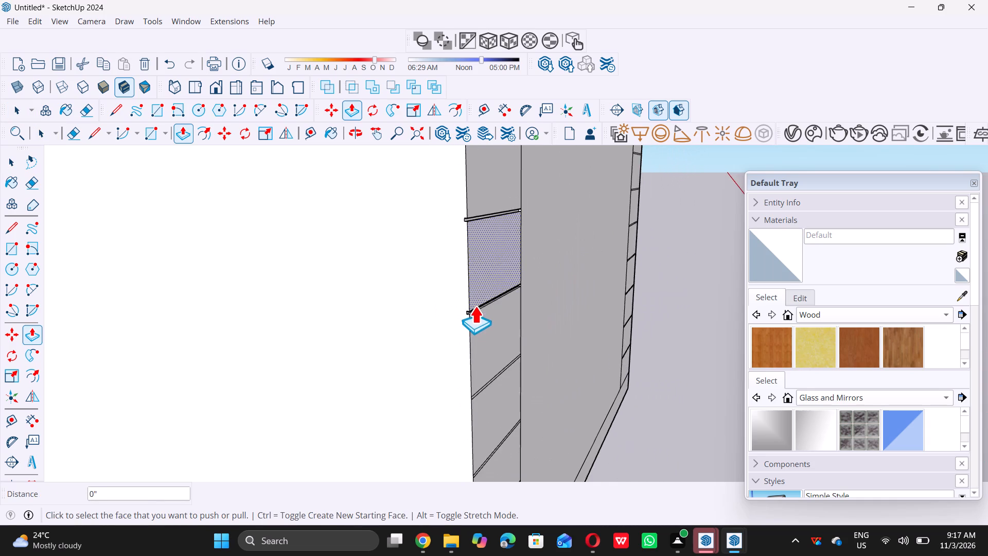
scroll(475, 306, "down", 3)
scroll(477, 361, "up", 18)
triple_click(466, 384)
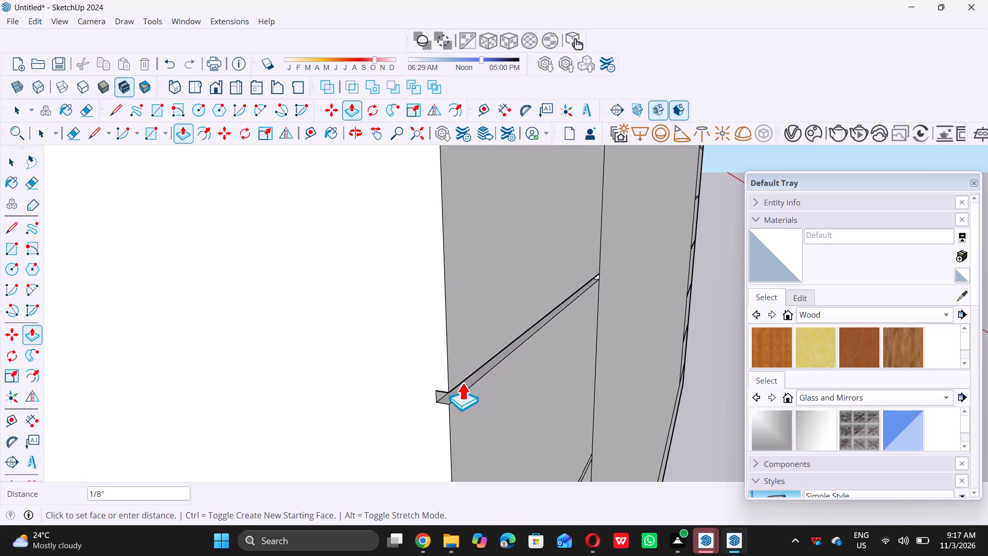
scroll(463, 384, "down", 4)
key("space")
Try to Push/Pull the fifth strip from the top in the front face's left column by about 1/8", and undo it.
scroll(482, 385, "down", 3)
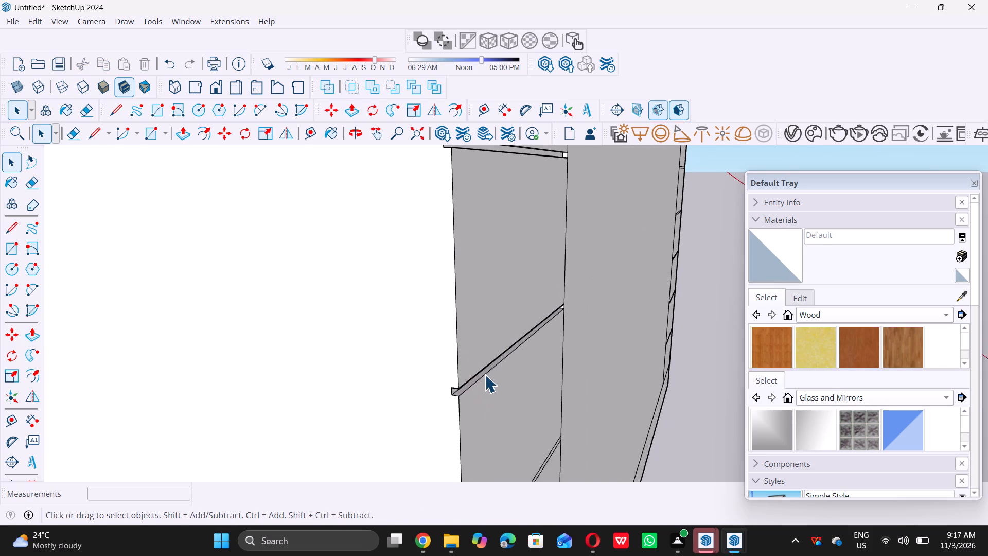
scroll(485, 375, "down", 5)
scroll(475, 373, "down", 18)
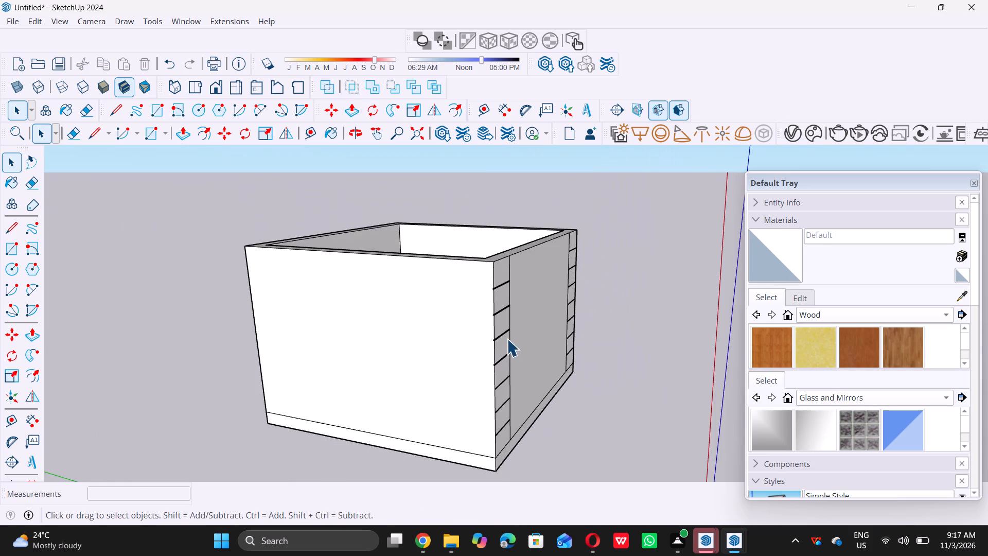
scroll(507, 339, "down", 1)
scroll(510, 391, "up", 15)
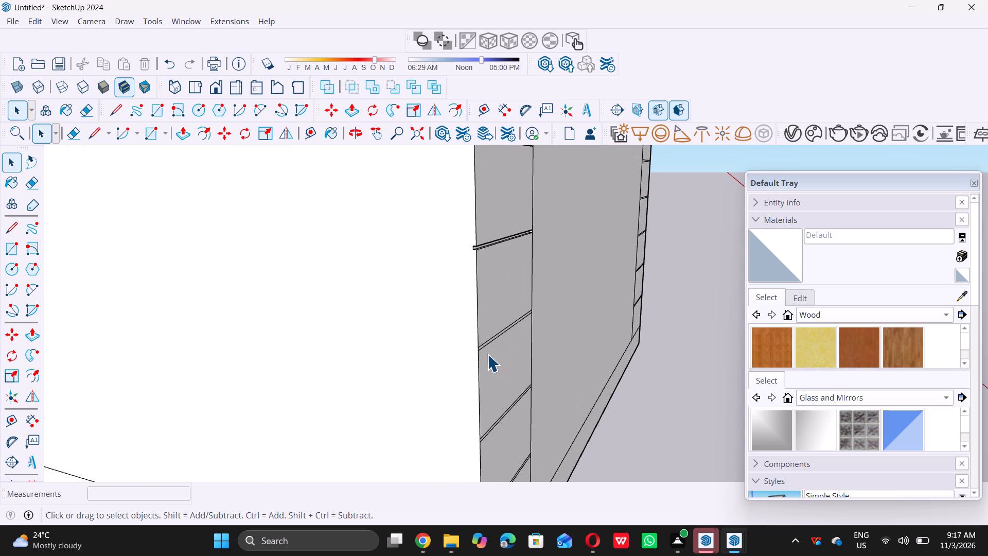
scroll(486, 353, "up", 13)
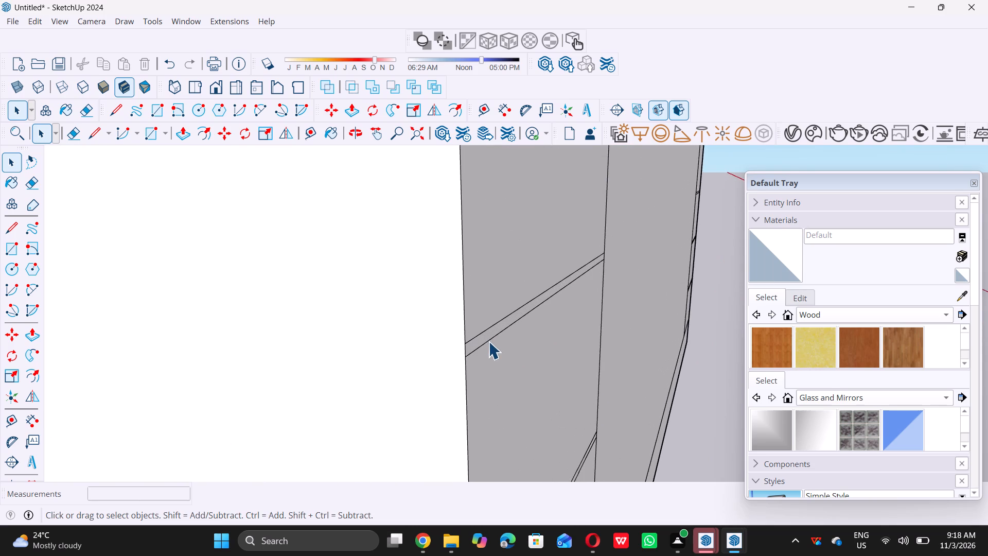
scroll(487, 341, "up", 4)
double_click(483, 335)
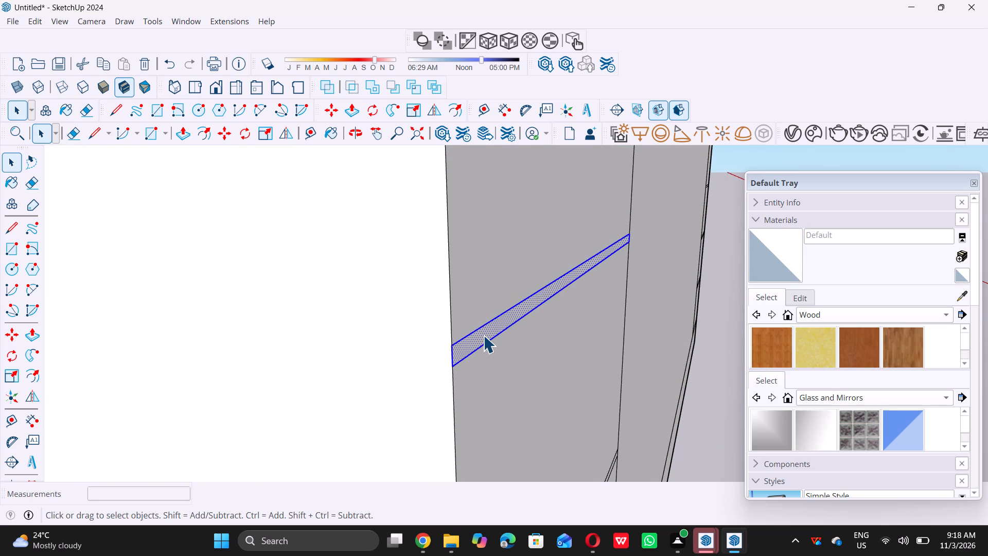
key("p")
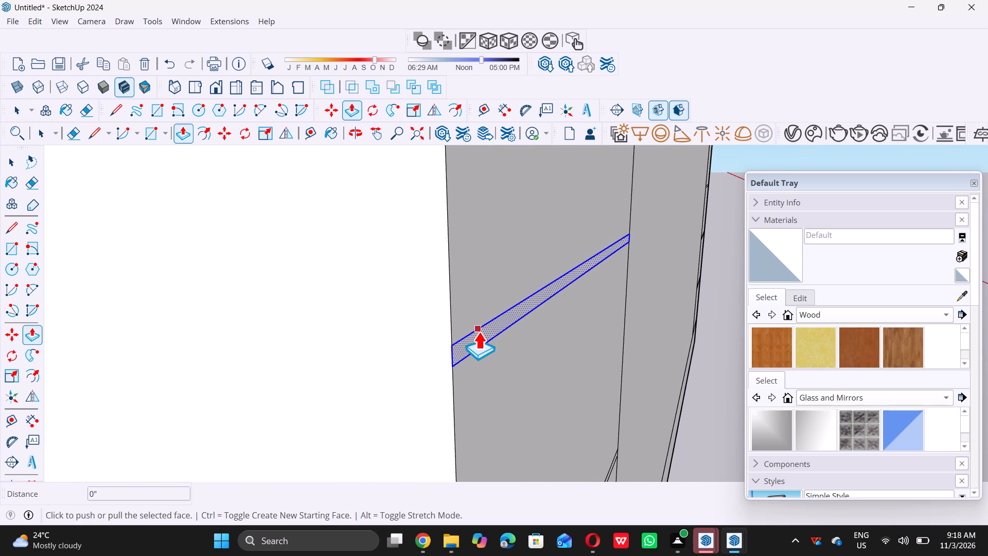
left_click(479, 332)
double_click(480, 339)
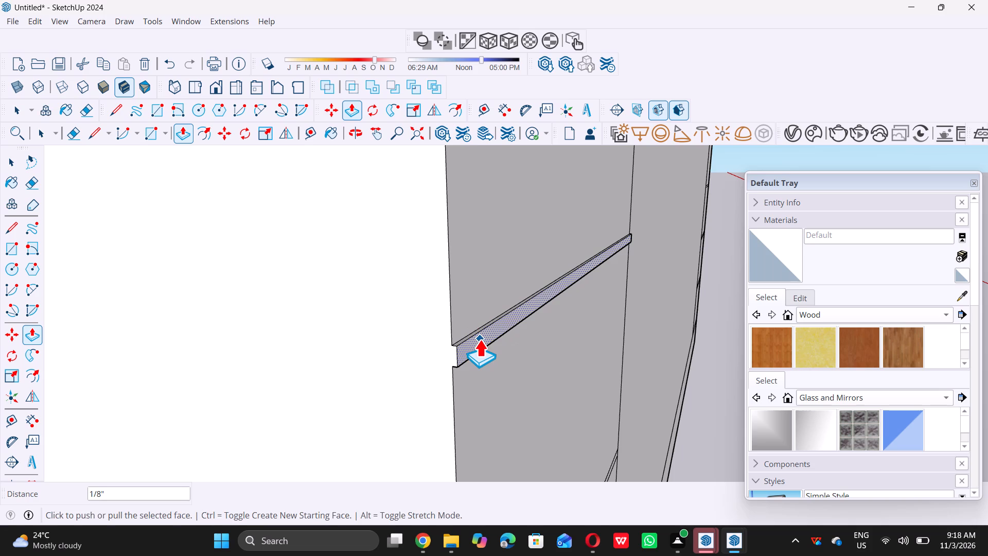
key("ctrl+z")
Push the fifth strip from the top in the front face's left column 0.5" into the wall as a recessed groove.
scroll(479, 339, "up", 4)
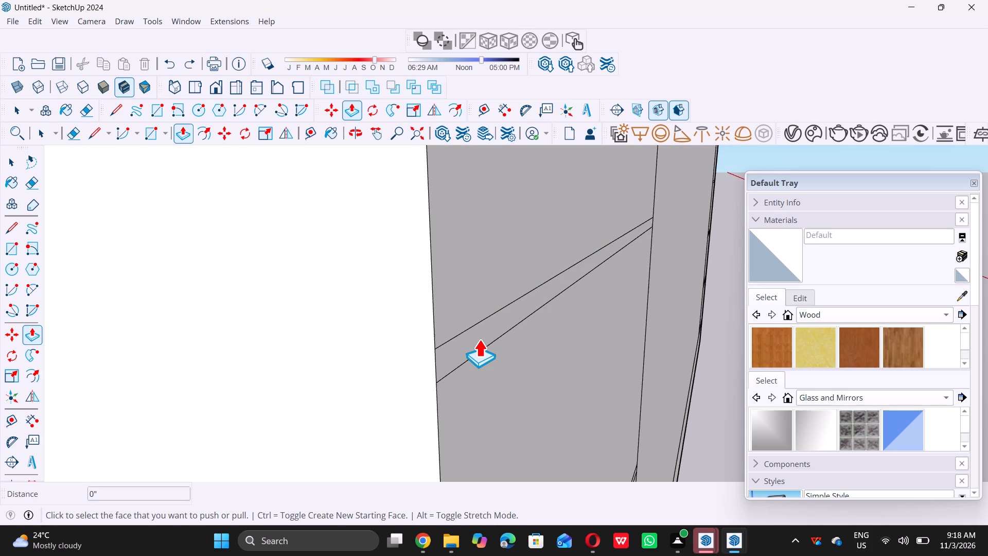
left_click(477, 332)
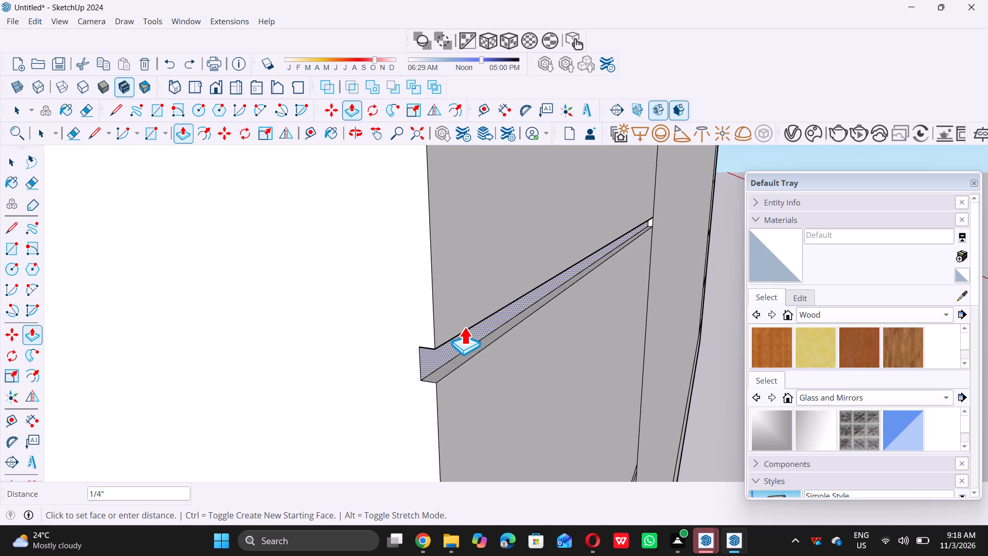
type("0.5")
key("shift+quotedbl")
key("Return")
key("space")
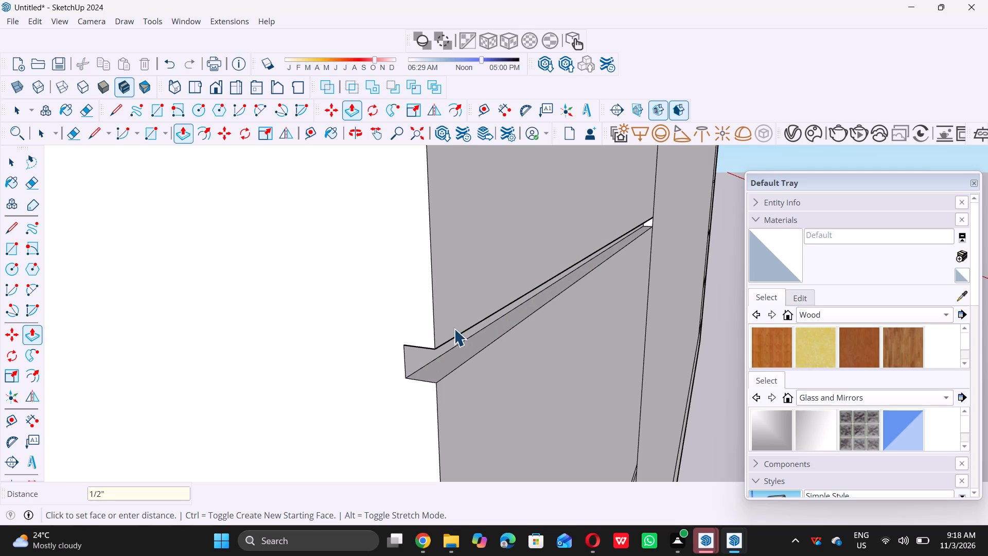
Recess the sixth strip from the top in the front face's left column by repeating the 0.5" Push/Pull distance.
scroll(414, 315, "down", 20)
scroll(414, 315, "down", 2)
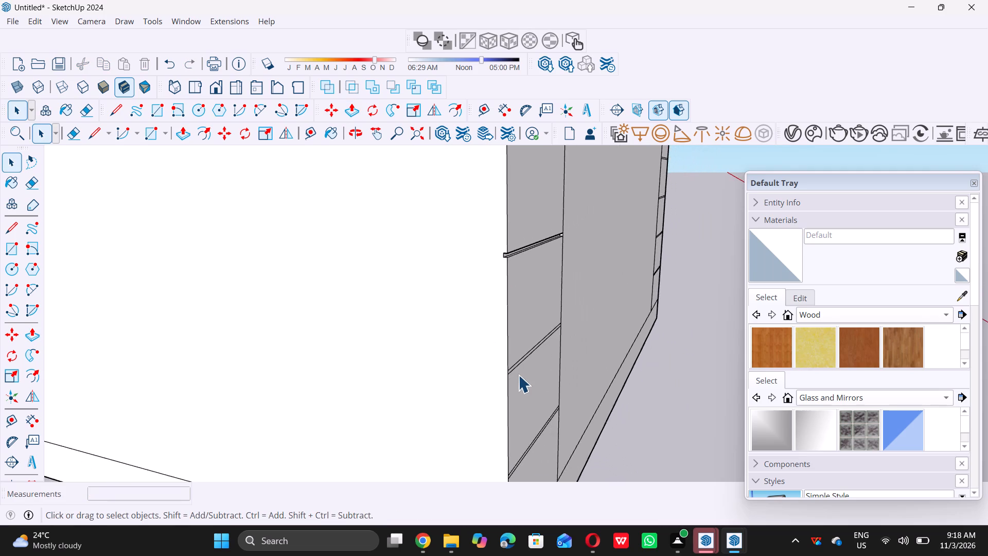
scroll(518, 375, "up", 18)
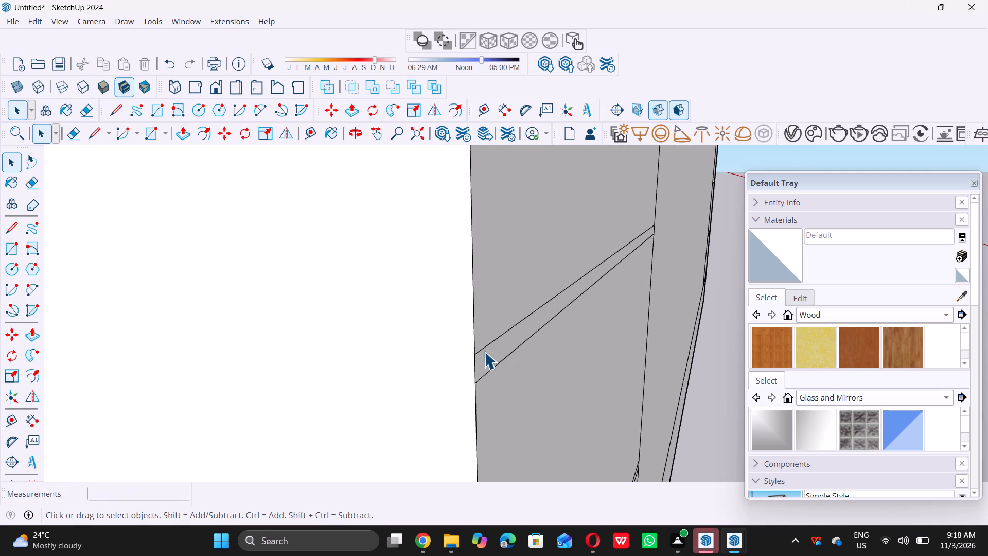
scroll(484, 352, "up", 6)
double_click(493, 355)
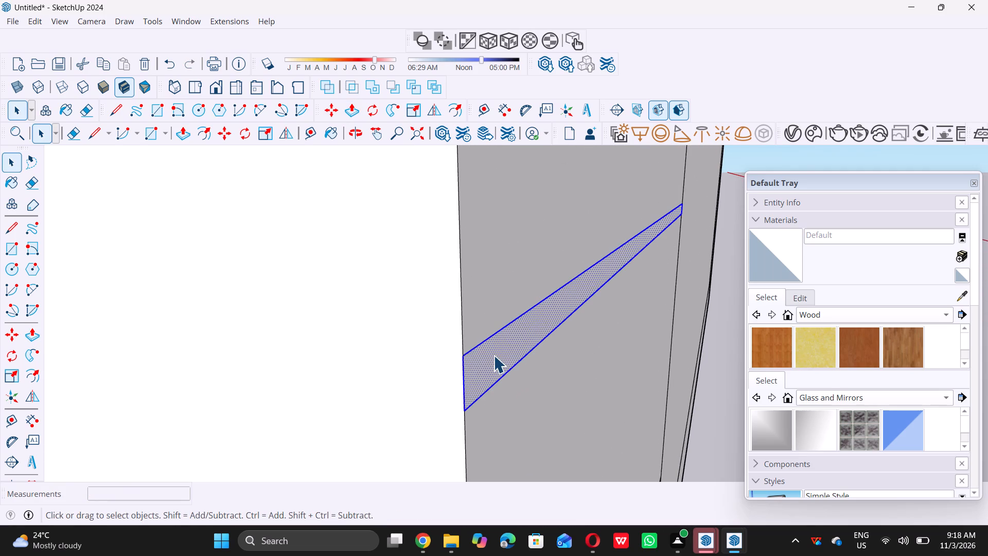
key("p")
triple_click(492, 354)
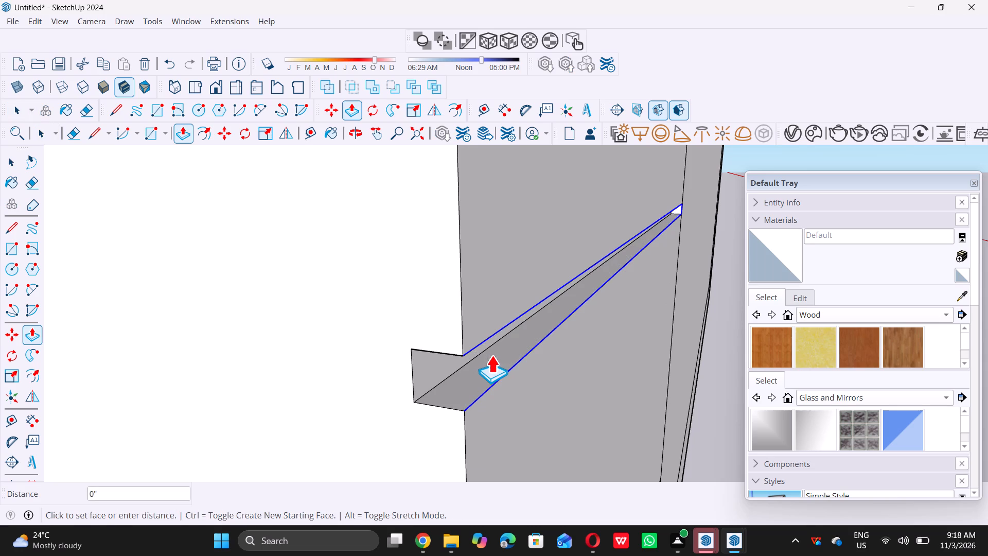
key("space")
Recess the lowest strip in the front face's left column by repeating the 0.5" Push/Pull distance, and clear the selection.
scroll(491, 355, "down", 19)
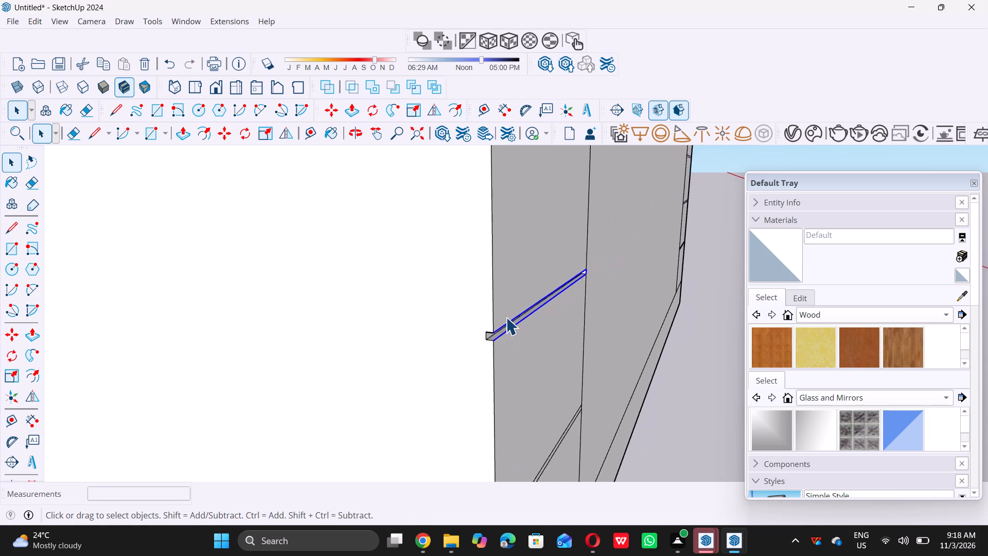
scroll(506, 317, "down", 12)
scroll(512, 377, "up", 9)
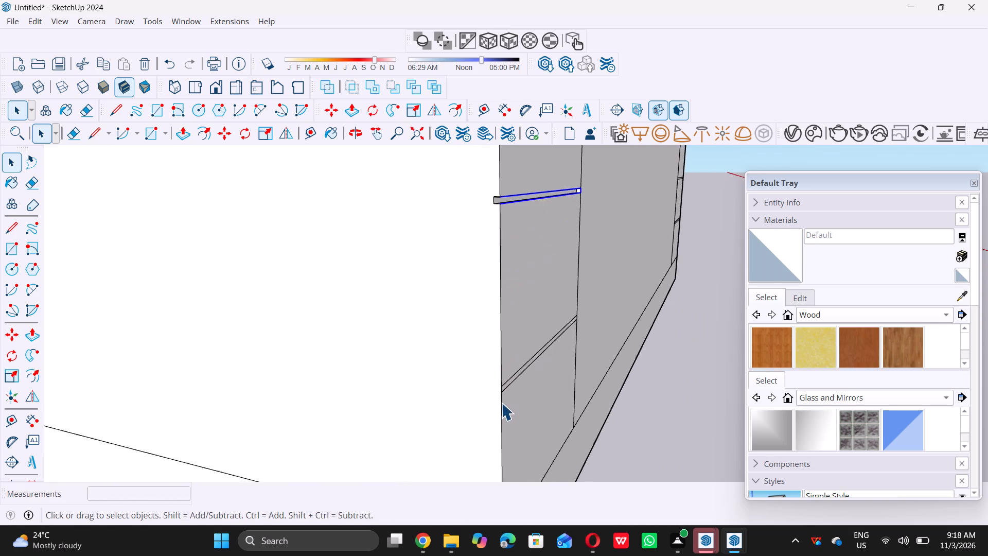
scroll(502, 393, "up", 13)
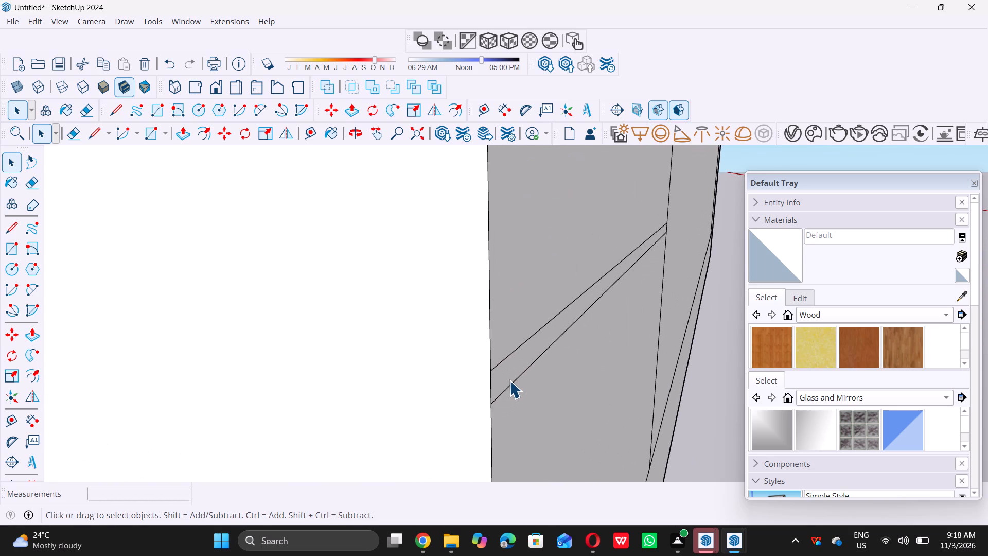
double_click(512, 369)
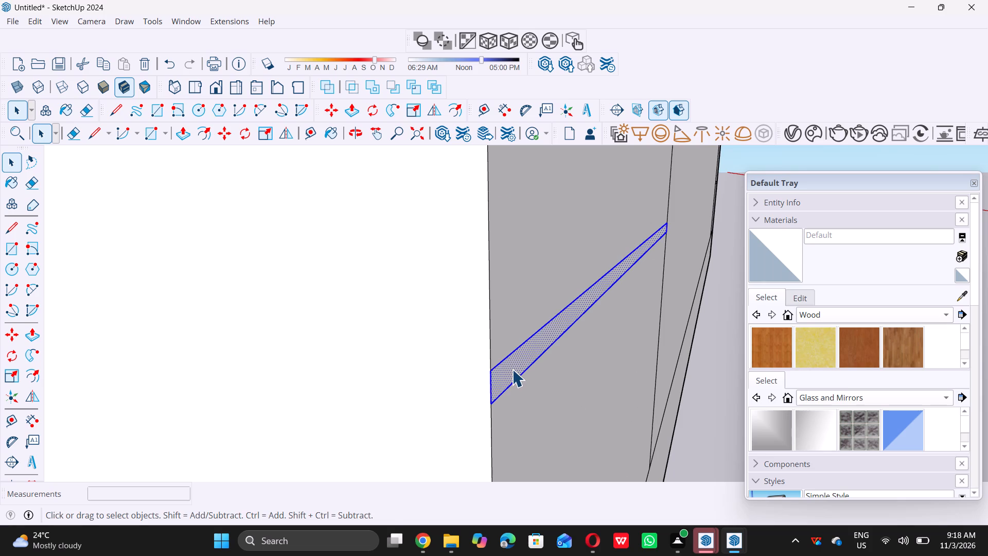
key("p")
triple_click(510, 364)
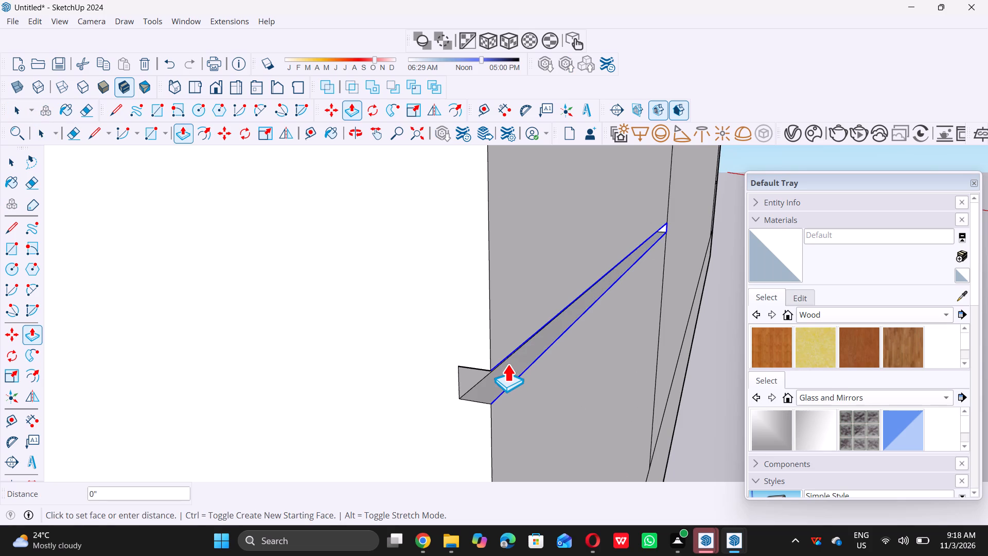
key("space")
scroll(500, 368, "down", 20)
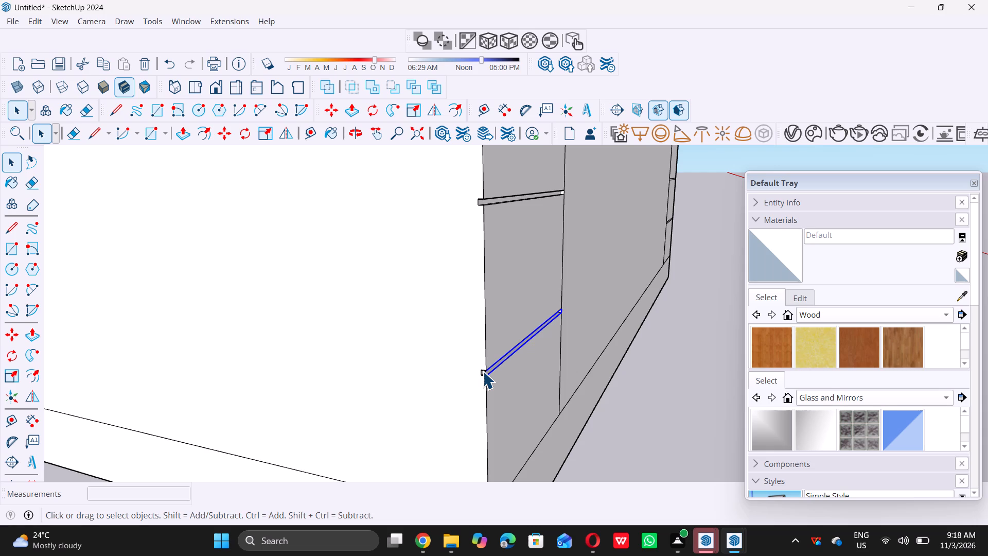
scroll(482, 373, "down", 2)
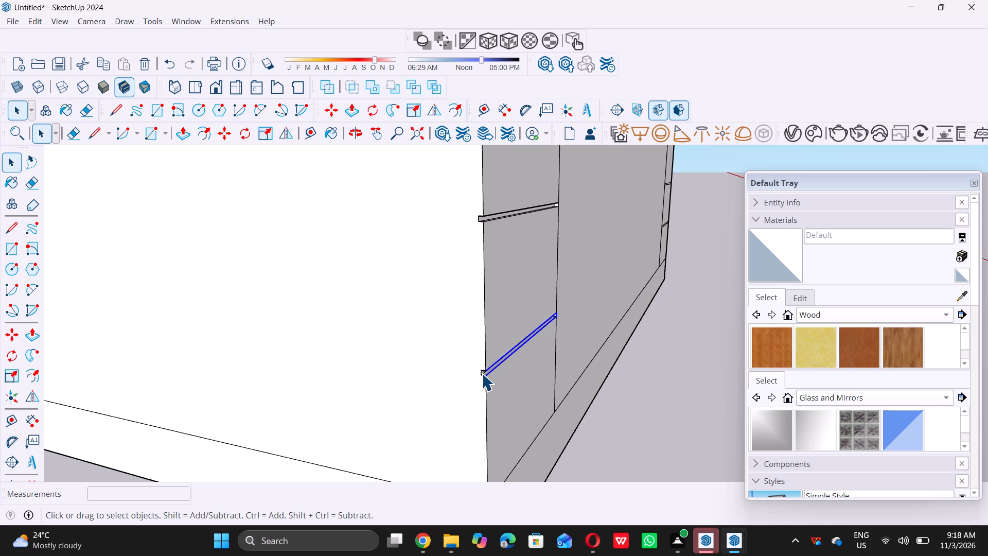
key("space")
scroll(481, 383, "down", 9)
triple_click(604, 428)
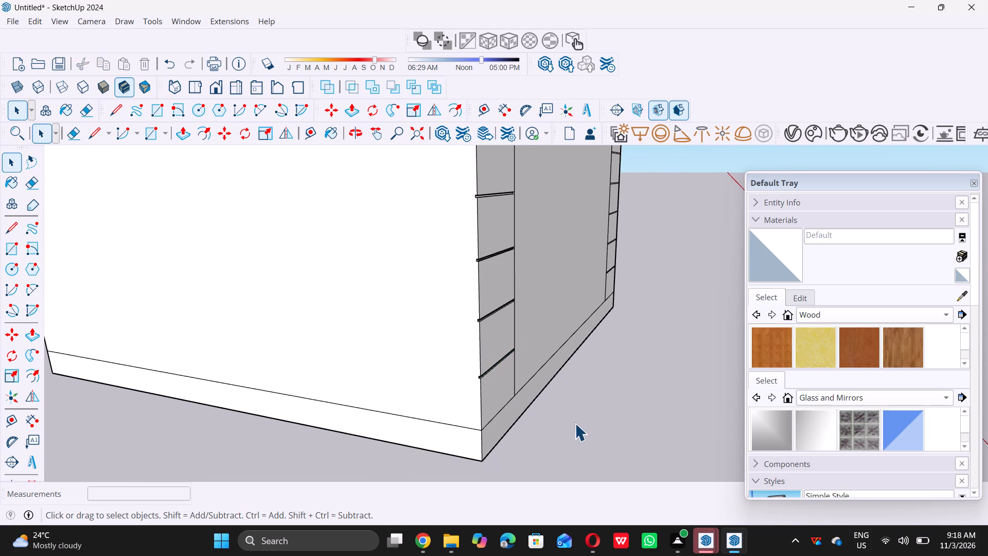
Push the first strip from the top in the front face's right column 0.5" into the wall as a recessed groove.
scroll(480, 411, "down", 10)
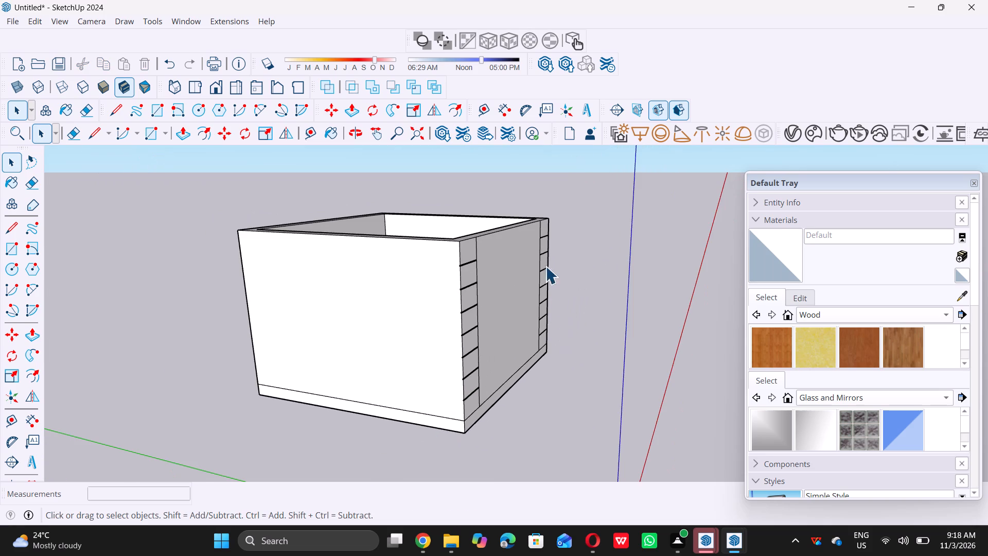
middle_click_drag(531, 256, 534, 291)
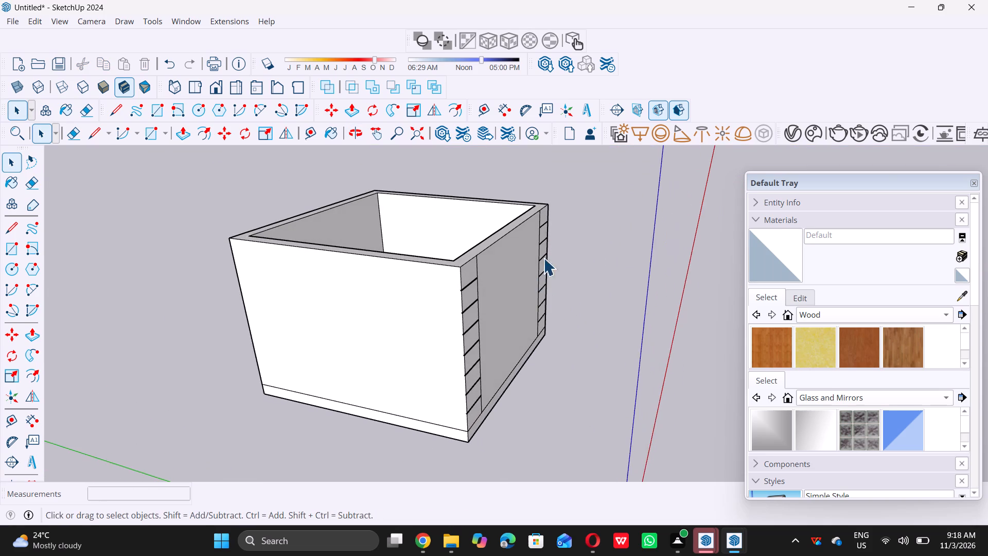
scroll(544, 228, "up", 18)
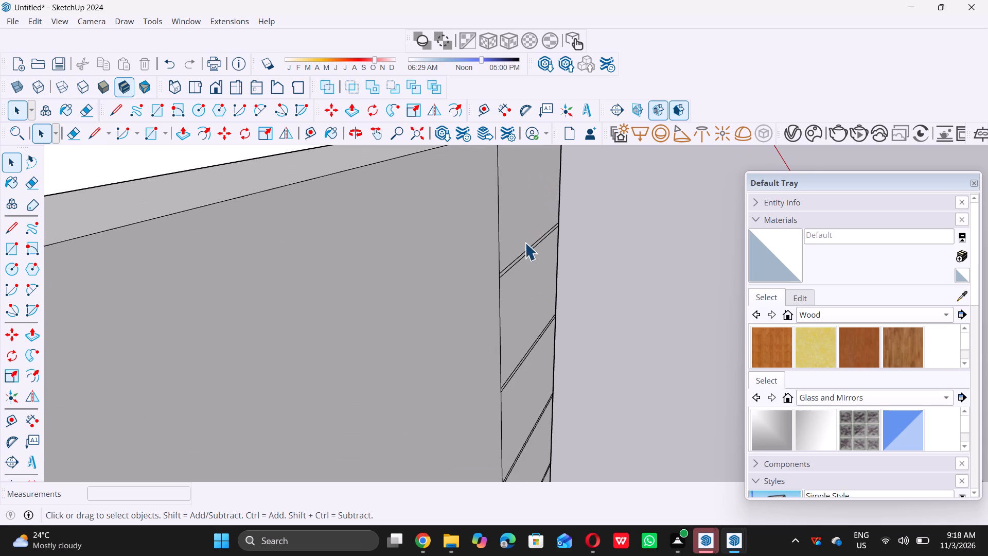
scroll(521, 267, "up", 11)
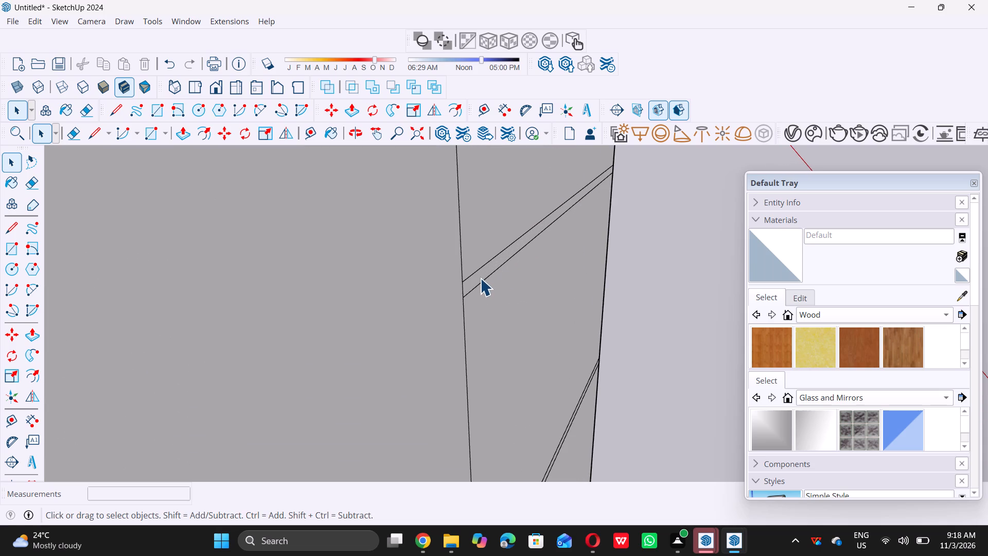
scroll(474, 281, "up", 5)
double_click(473, 282)
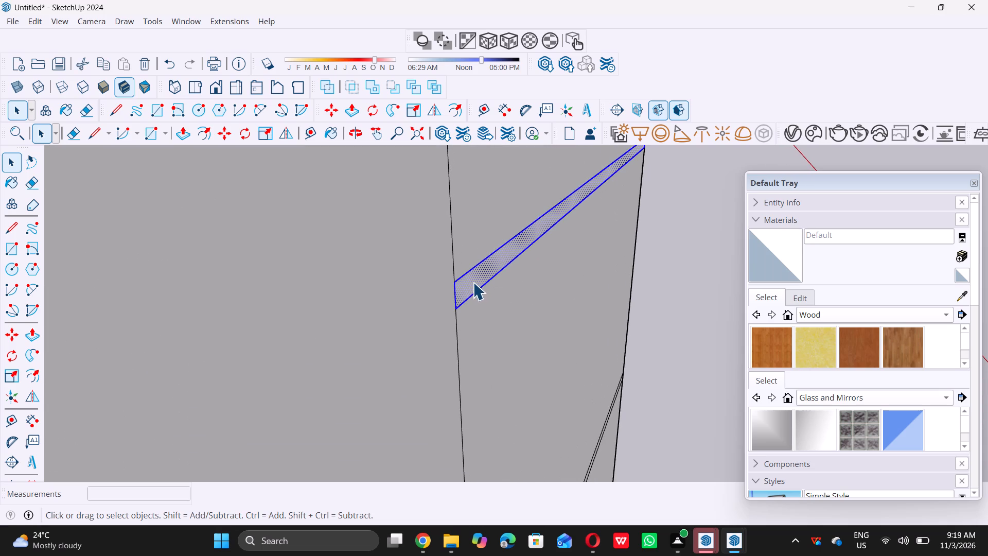
key("p")
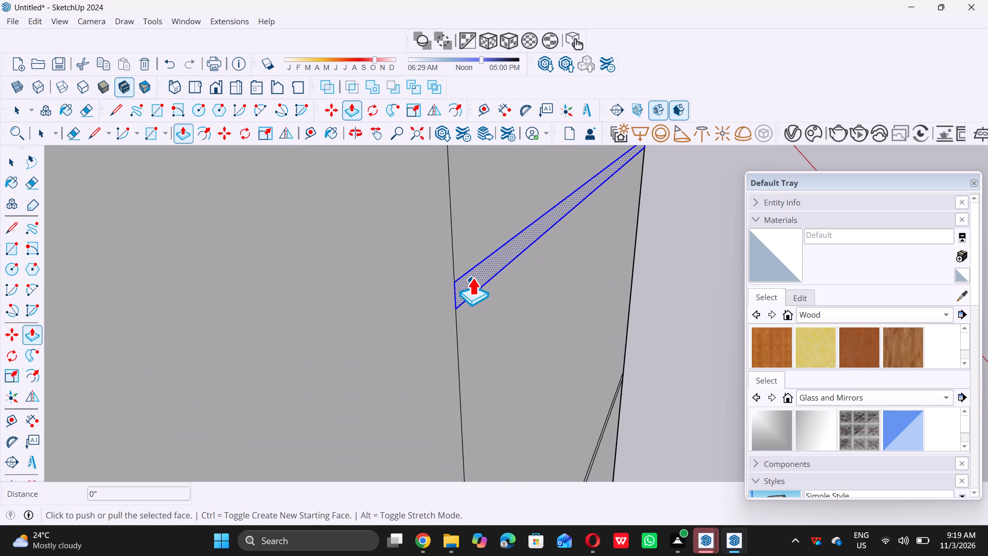
left_click(472, 277)
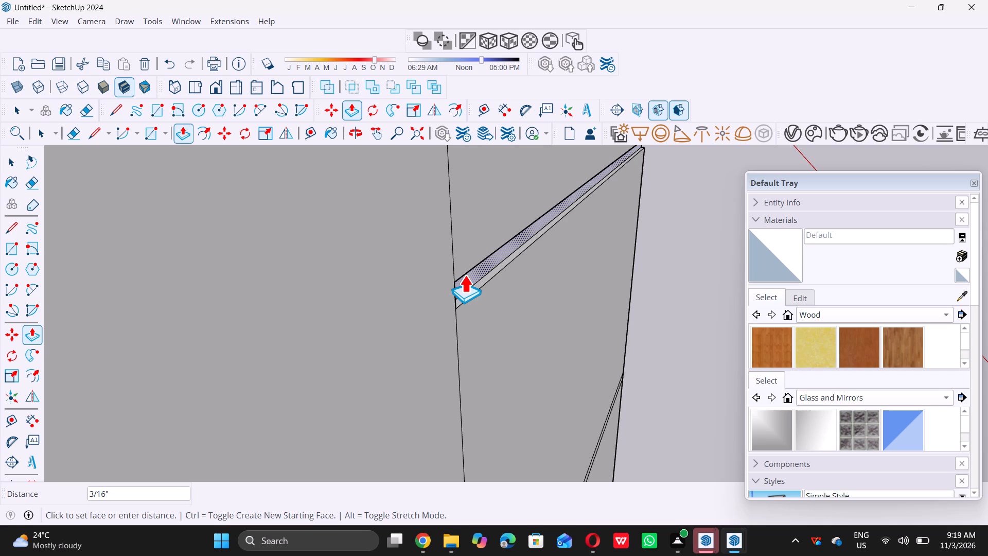
type("0.5")
key("shift+quotedbl")
key("Return")
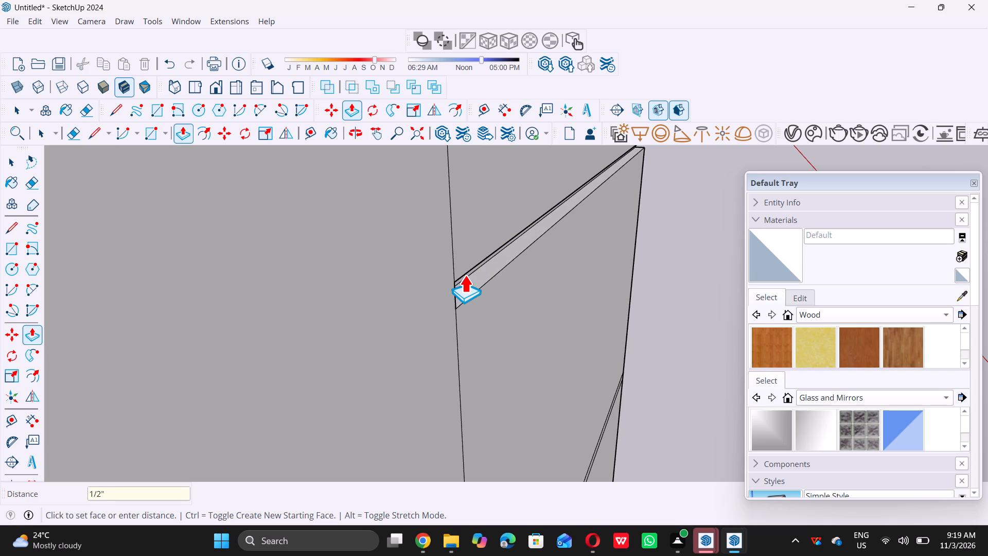
key("space")
Push the second strip from the top in the front face's right column 0.5" into the wall as a recessed groove.
scroll(464, 274, "down", 10)
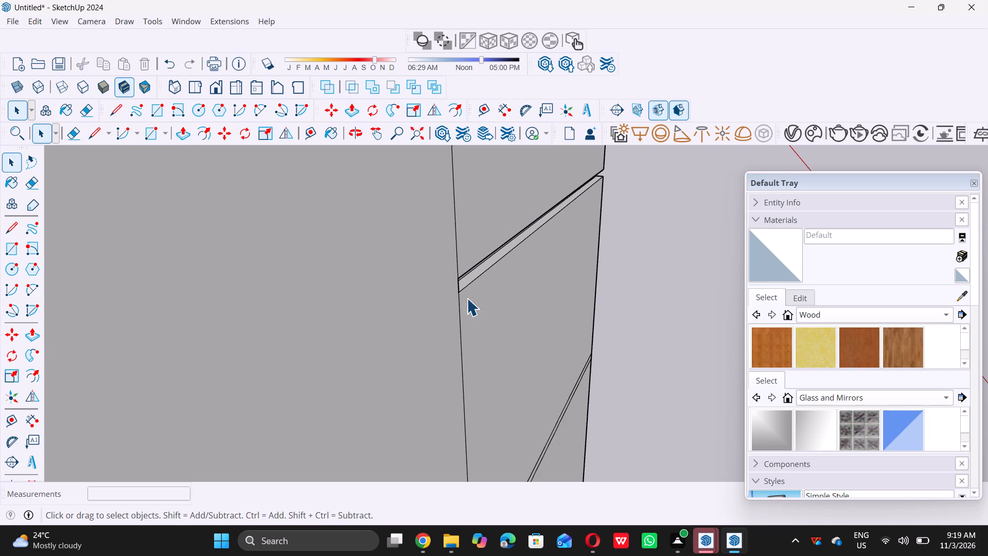
scroll(467, 298, "down", 2)
middle_click_drag(467, 298, 468, 258)
scroll(468, 258, "up", 1)
scroll(492, 266, "down", 2)
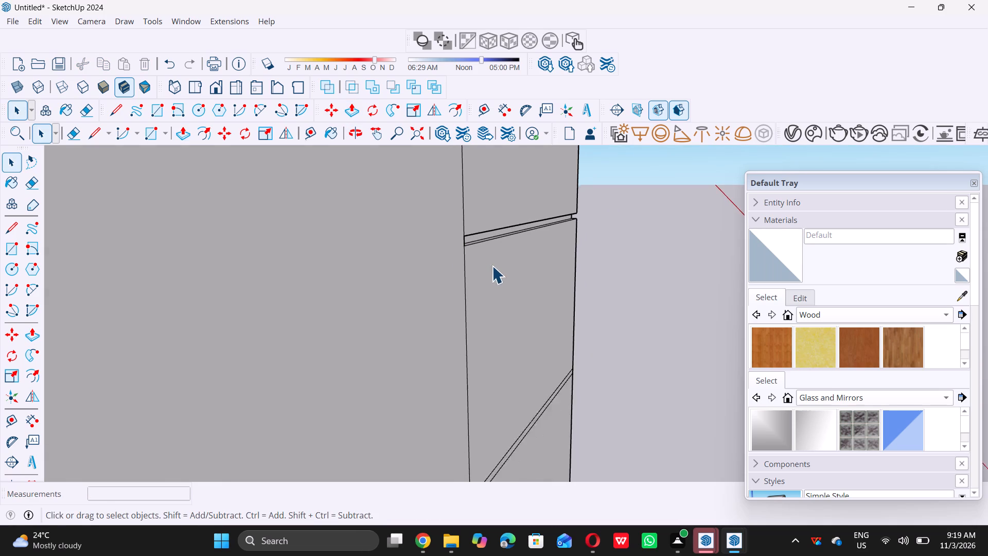
scroll(492, 266, "down", 3)
scroll(492, 422, "up", 5)
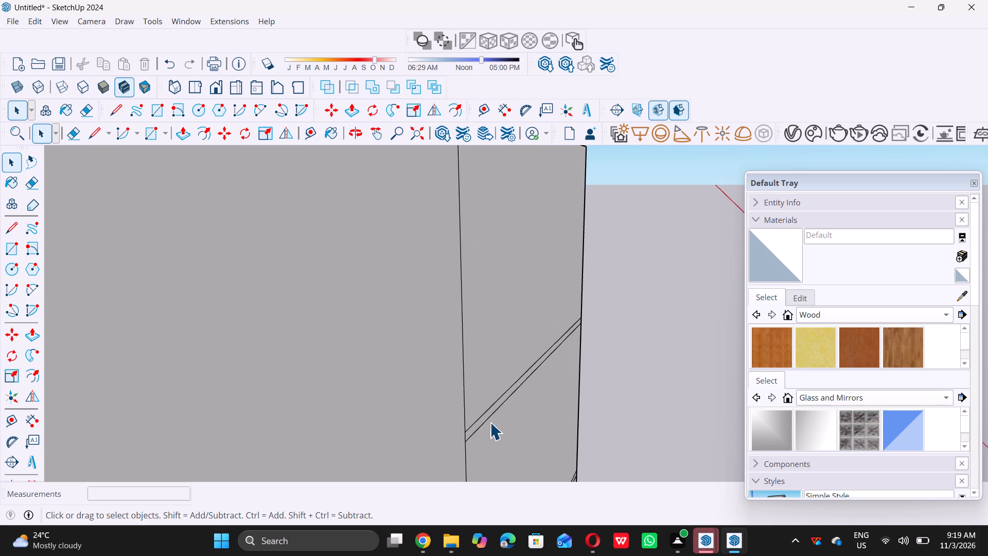
scroll(488, 419, "up", 5)
double_click(485, 413)
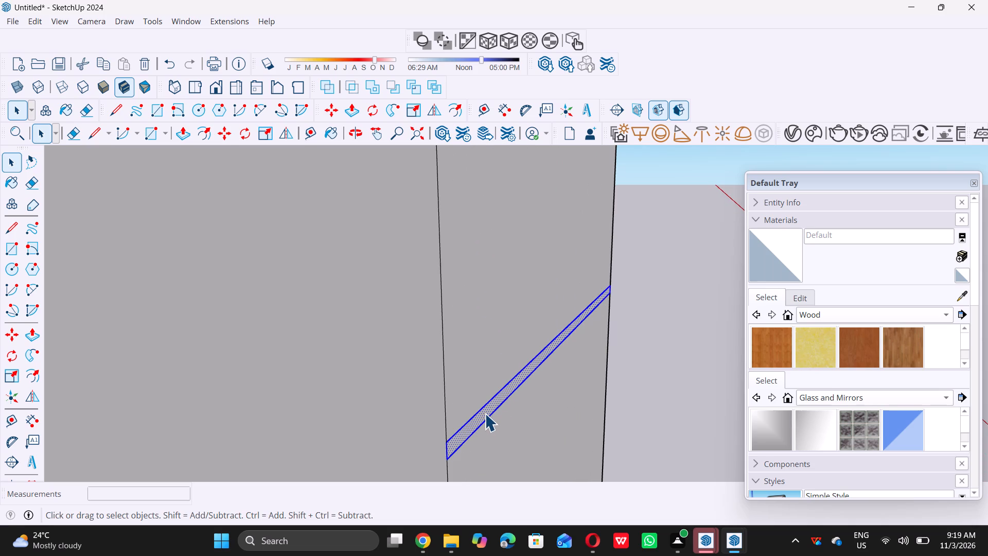
key("p")
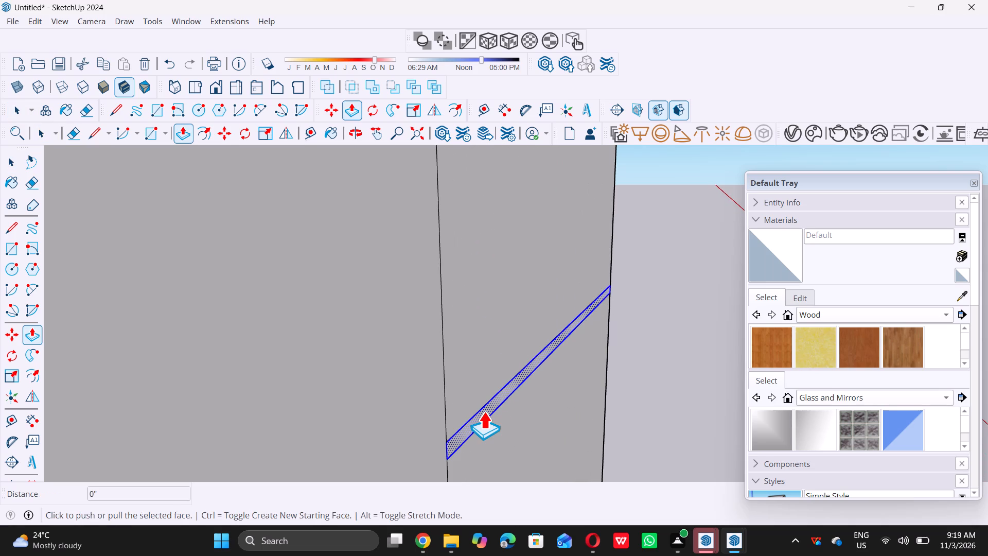
left_click(484, 411)
scroll(477, 413, "up", 3)
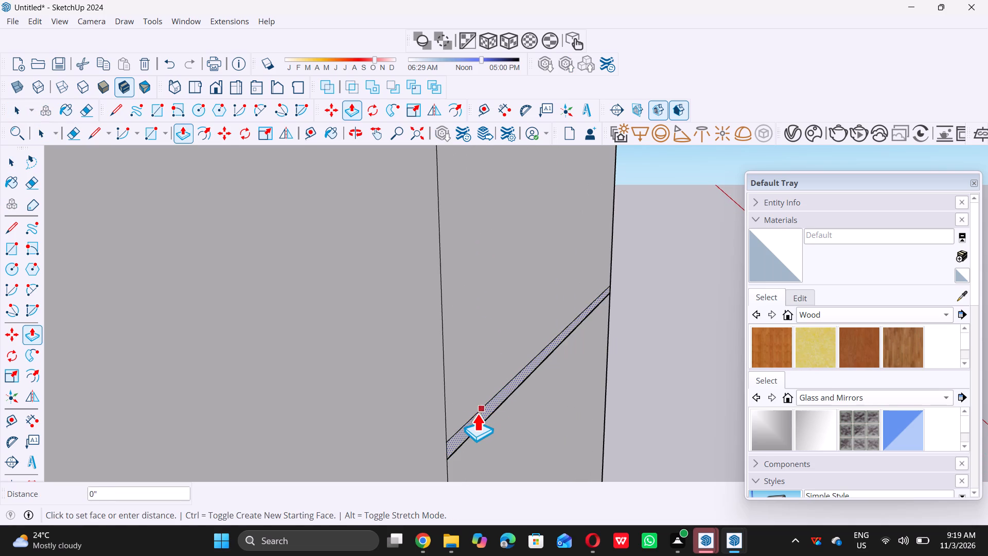
scroll(477, 413, "up", 2)
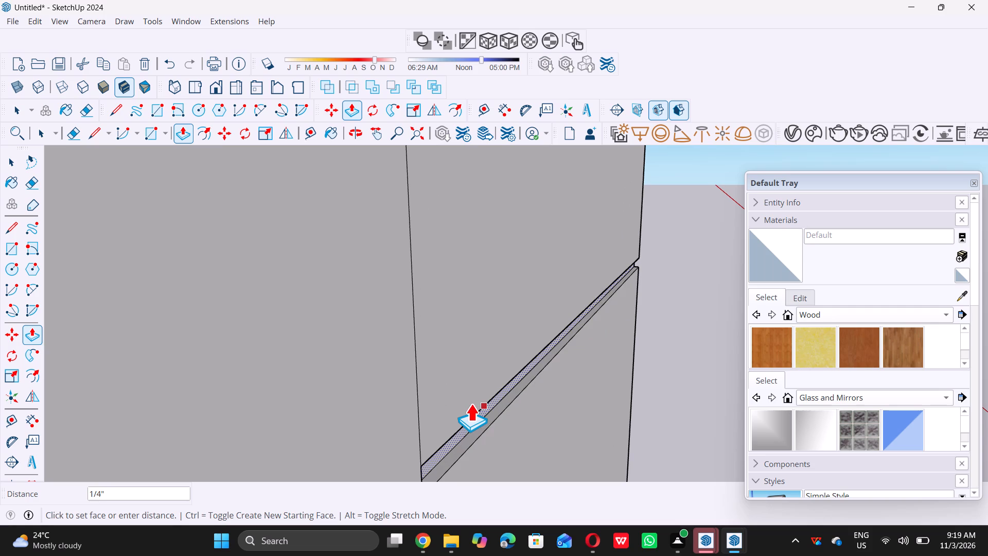
type("0.5")
key("shift+quotedbl")
key("Return")
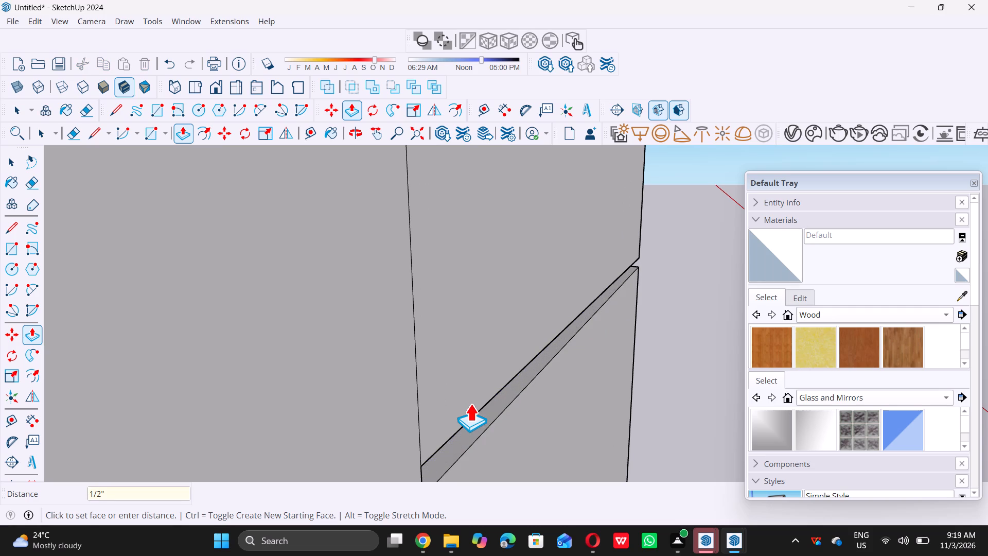
key("space")
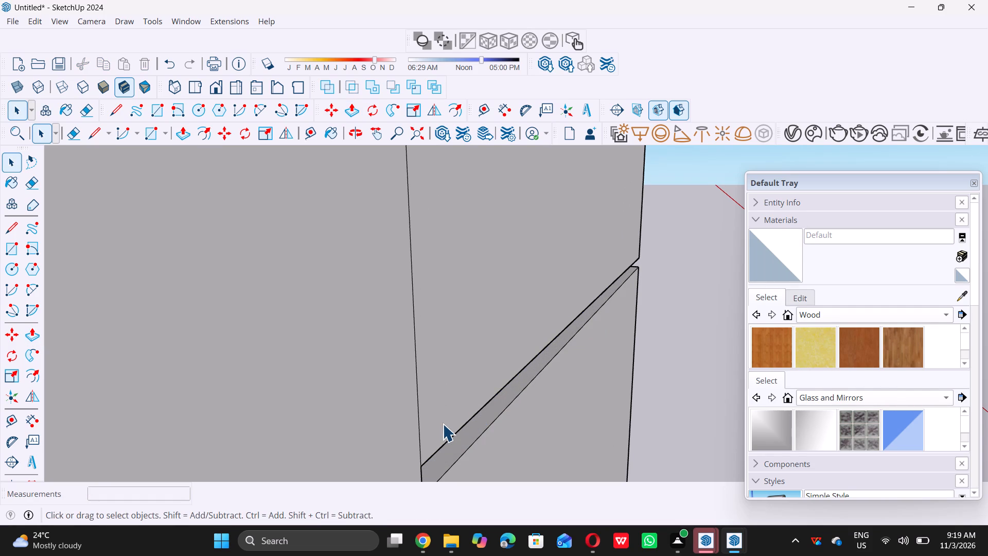
Recess the third strip from the top in the front face's right column by repeating the 0.5" Push/Pull distance.
scroll(443, 424, "down", 5)
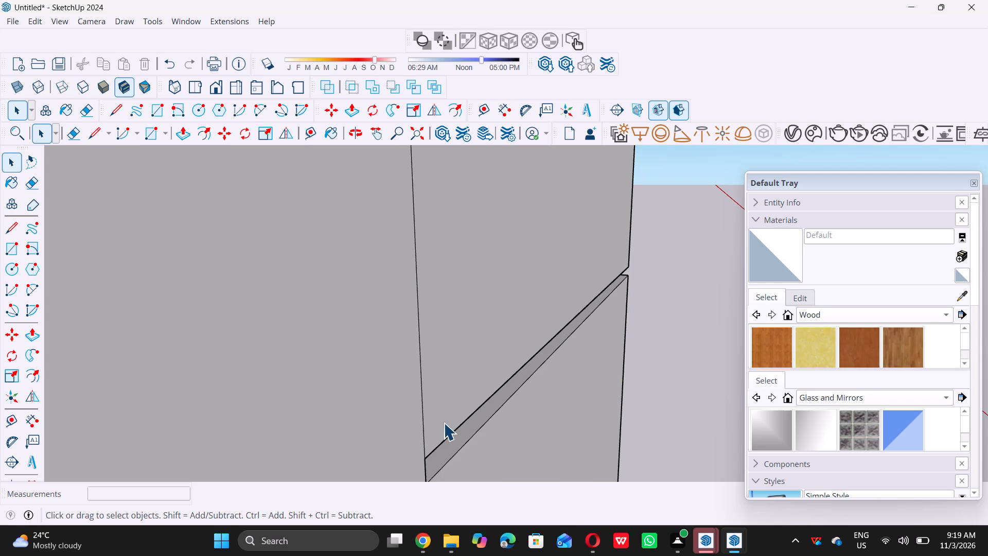
scroll(444, 423, "down", 13)
scroll(483, 344, "down", 15)
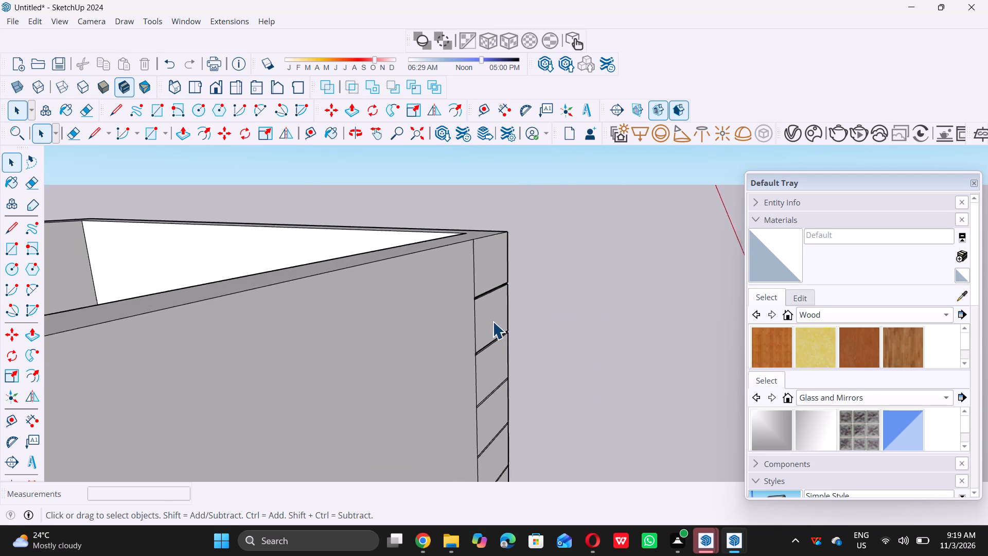
scroll(493, 321, "down", 4)
scroll(484, 380, "up", 11)
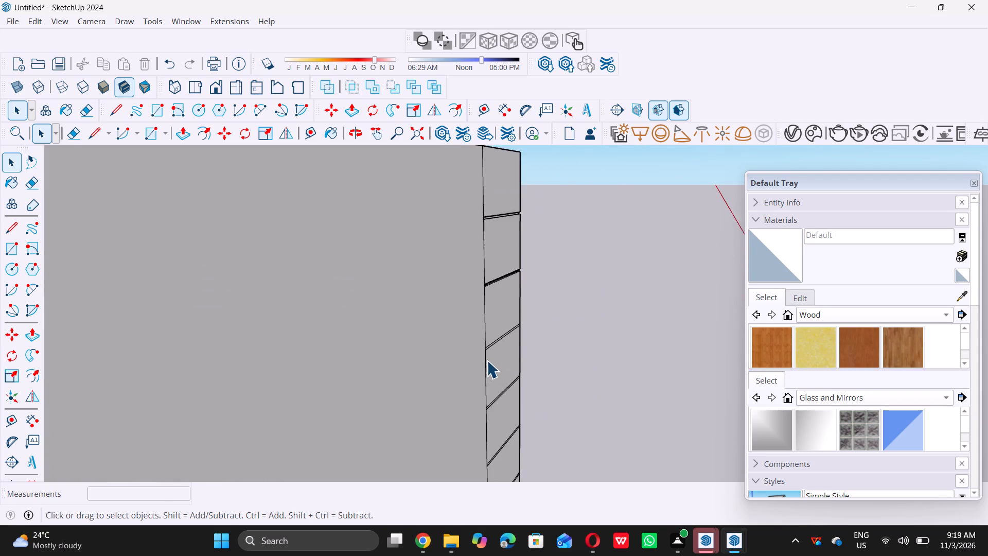
scroll(494, 342, "up", 11)
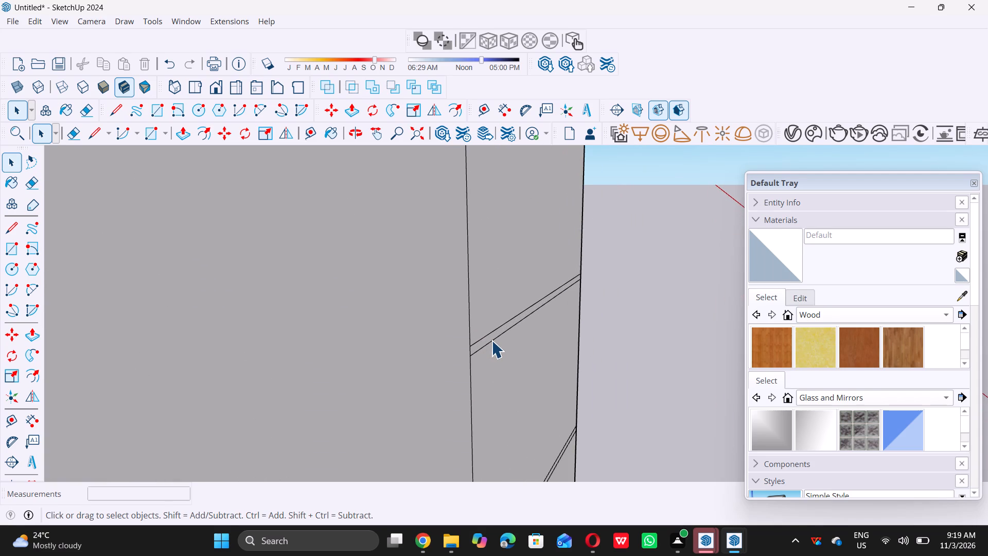
key("p")
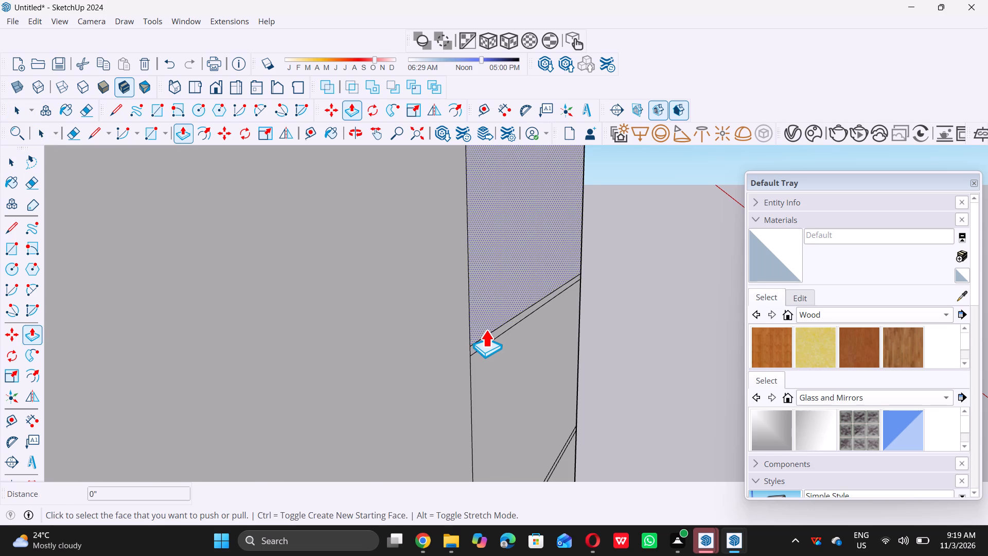
scroll(487, 329, "up", 10)
triple_click(484, 349)
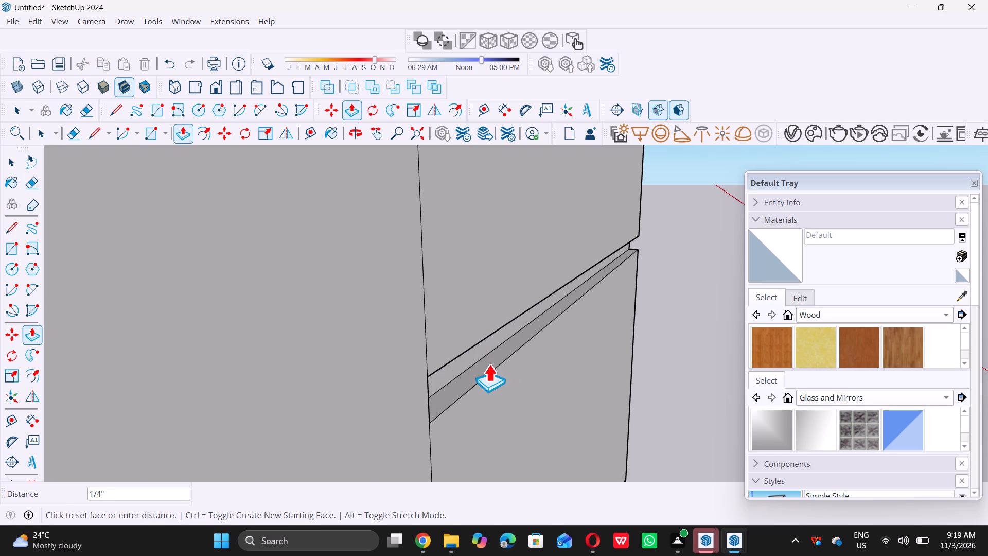
key("space")
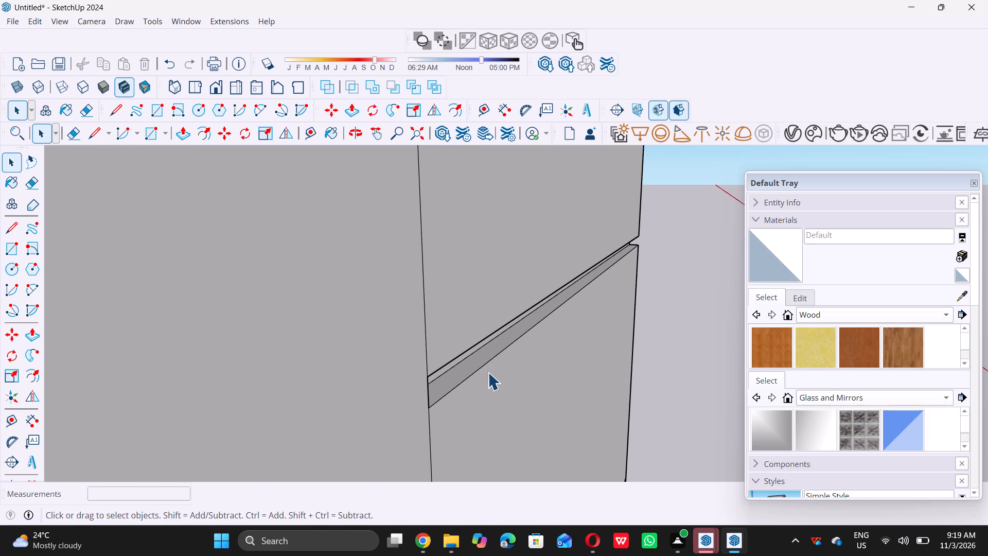
scroll(481, 370, "down", 20)
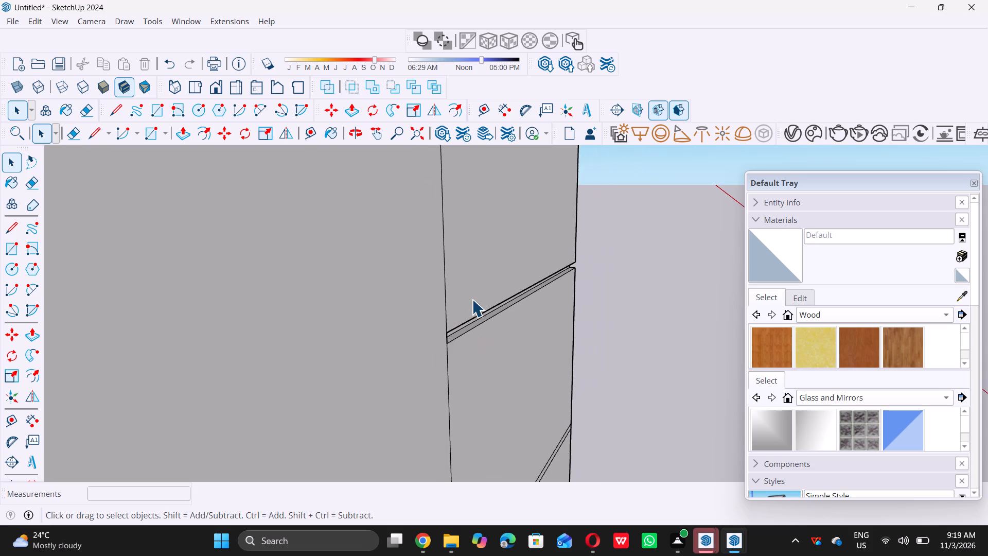
Recess the fourth strip from the top in the front face's right column by repeating the 0.5" Push/Pull distance.
scroll(472, 299, "down", 20)
scroll(472, 299, "down", 8)
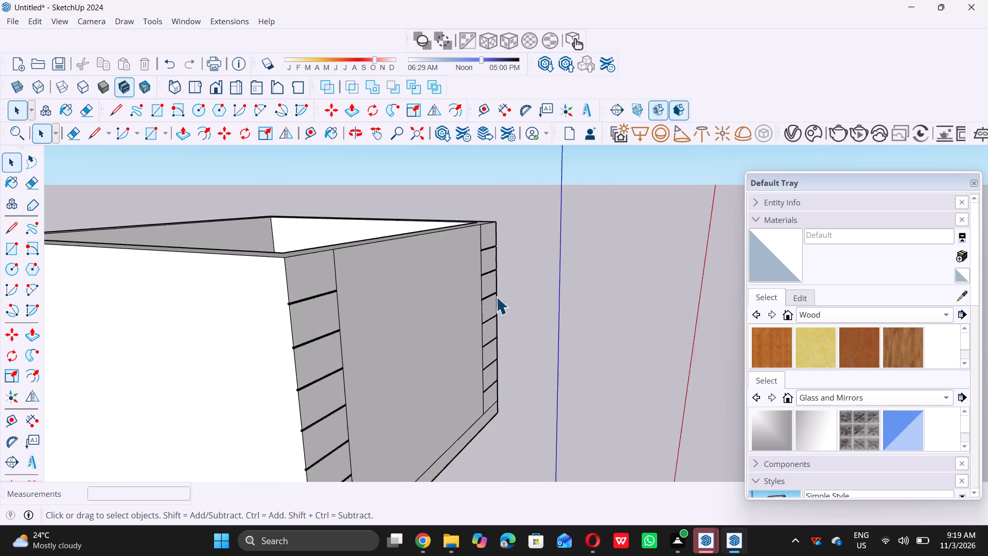
scroll(491, 323, "up", 15)
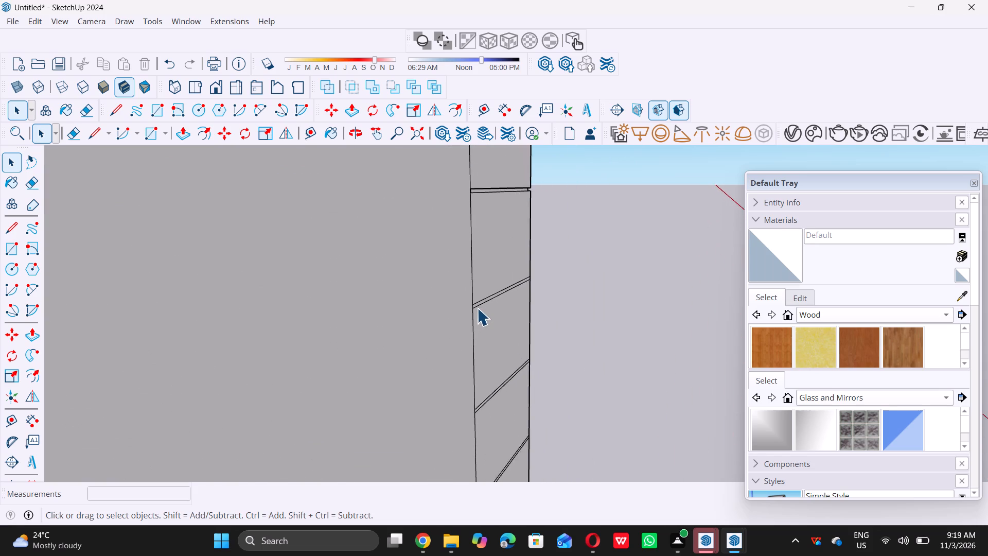
scroll(477, 308, "up", 14)
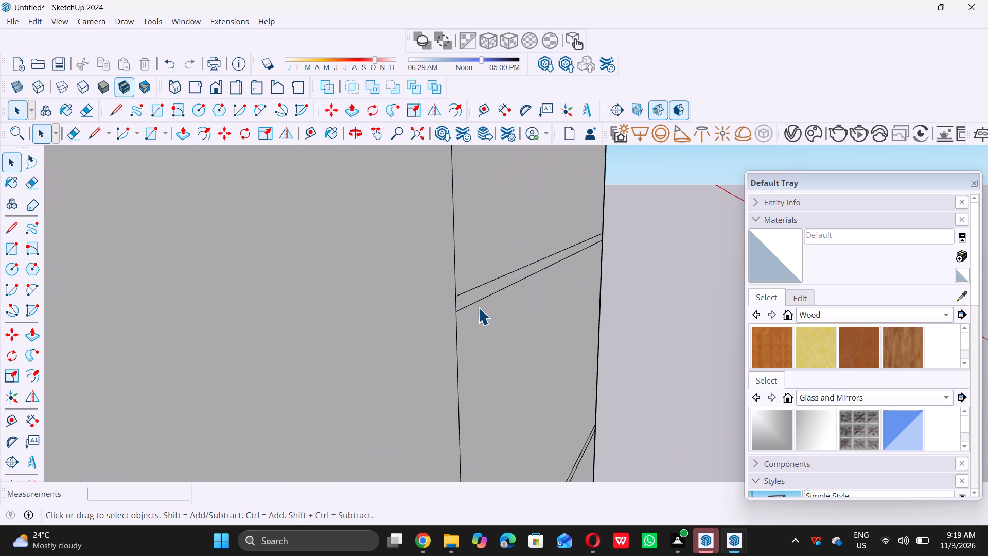
key("p")
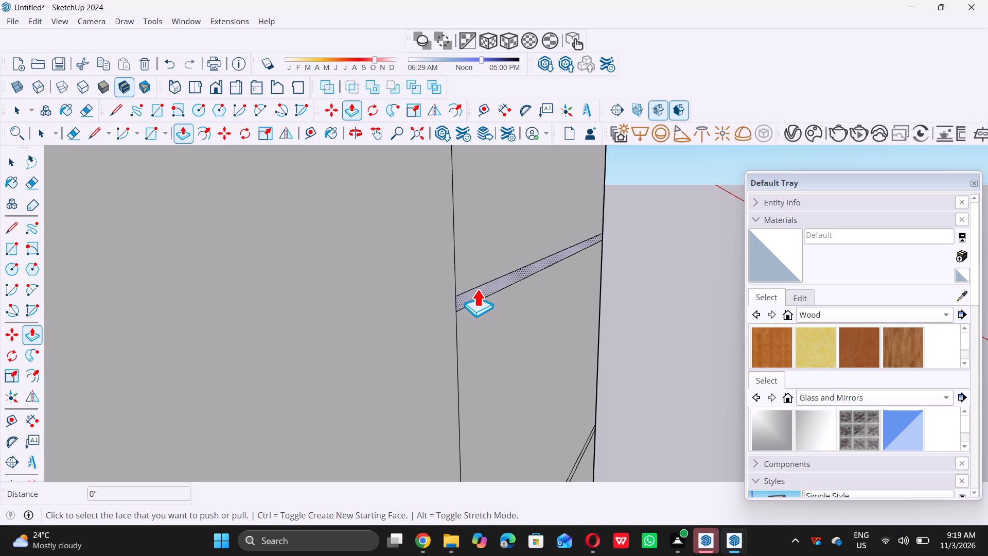
double_click(477, 289)
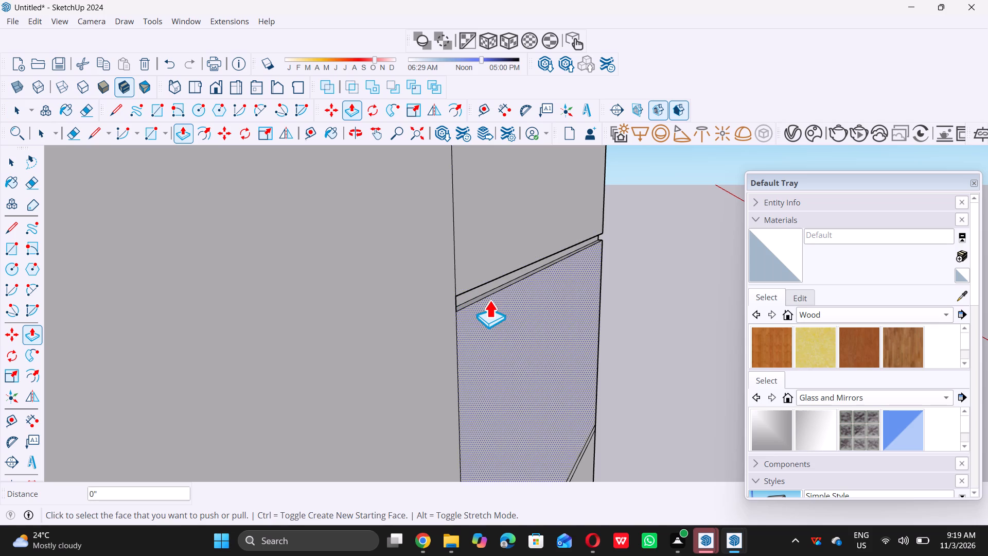
key("space")
Push the fifth strip from the top in the front face's right column 0.5" into the wall as a recessed groove.
scroll(491, 306, "down", 16)
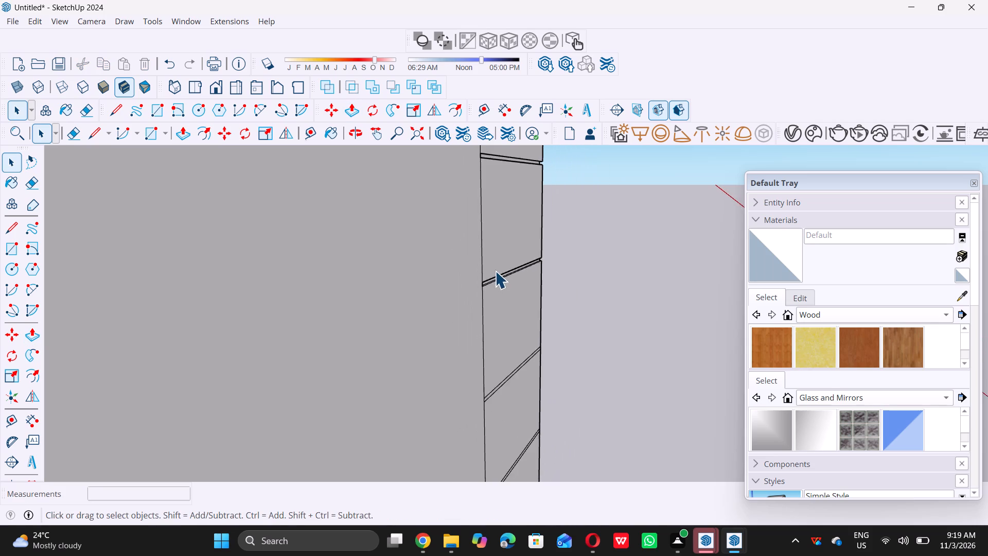
scroll(495, 271, "down", 6)
scroll(498, 354, "up", 13)
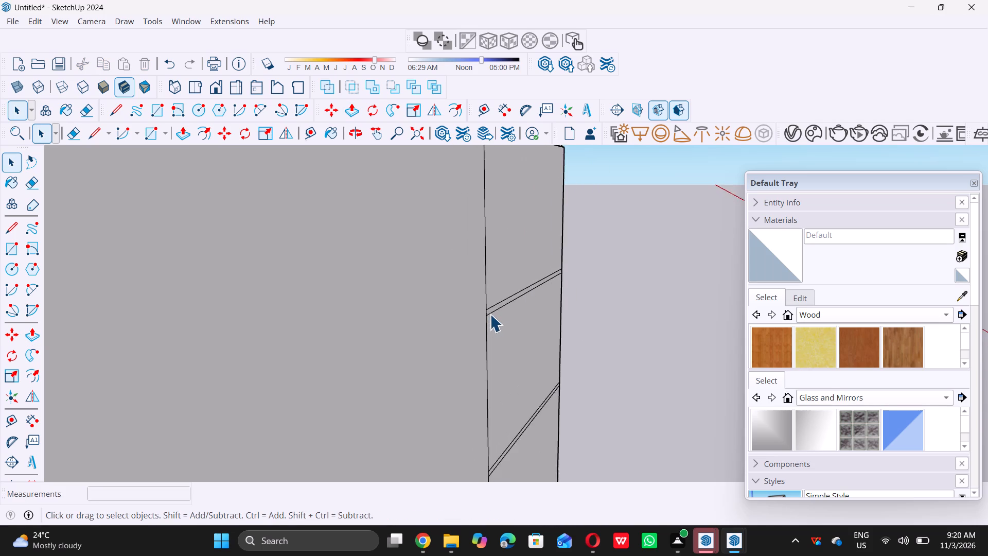
scroll(490, 314, "up", 14)
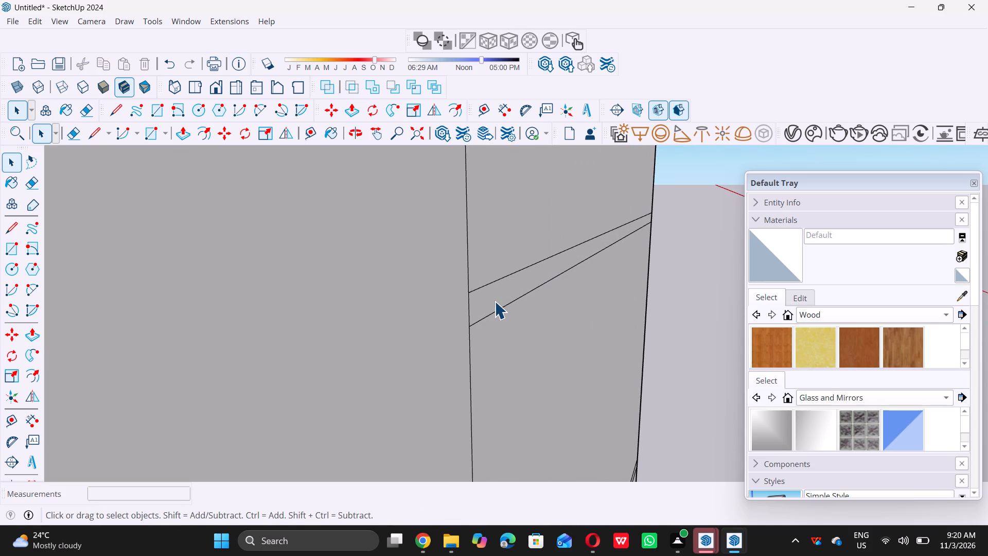
triple_click(495, 302)
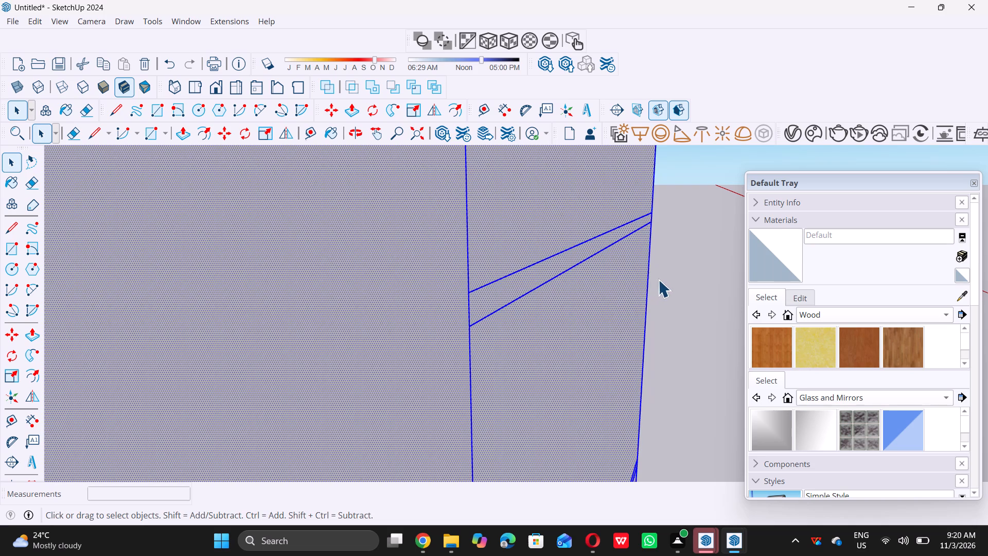
left_click(675, 279)
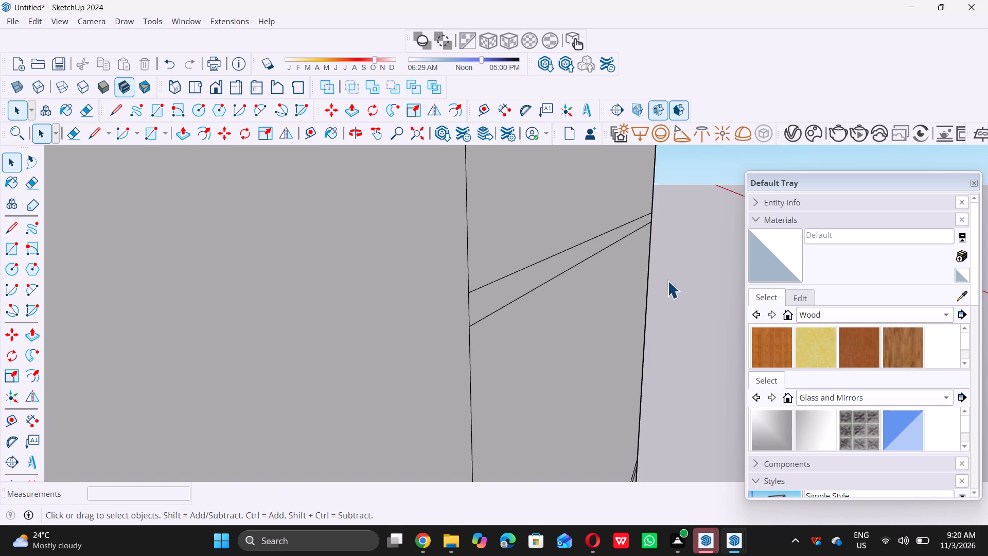
key("p")
left_click(501, 290)
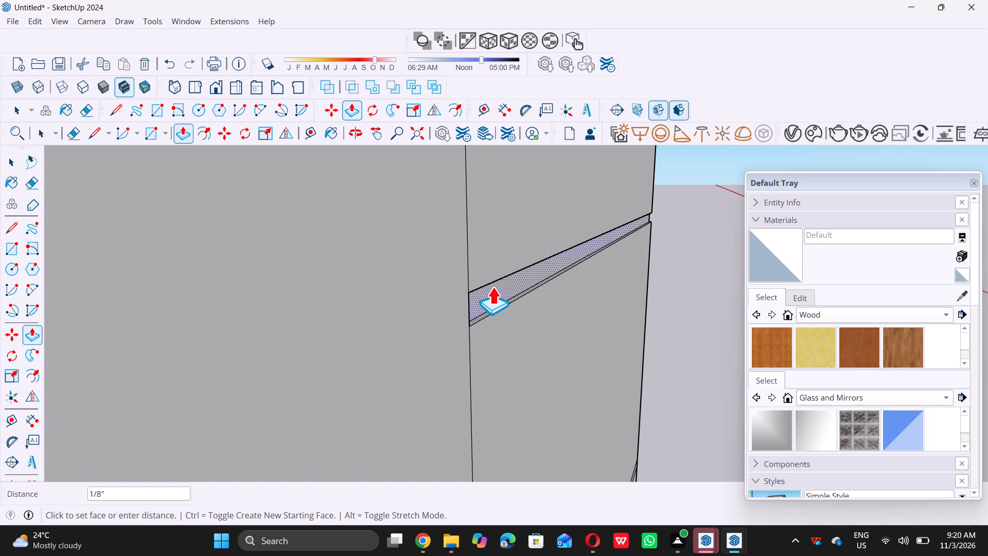
type("0.5")
key("shift+quotedbl")
key("Return")
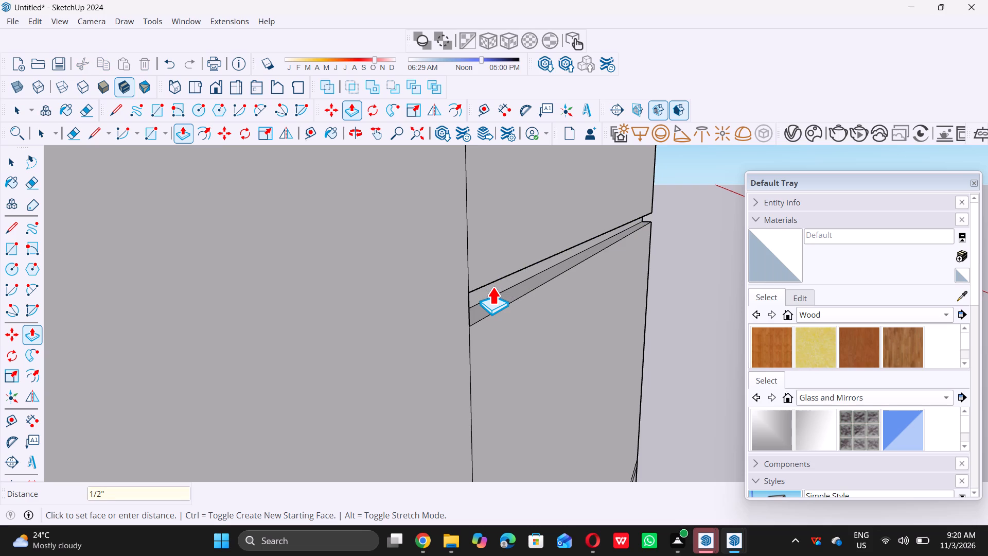
key("space")
Push the sixth strip from the top in the front face's right column 0.5" into the wall as a recessed groove.
scroll(492, 287, "down", 11)
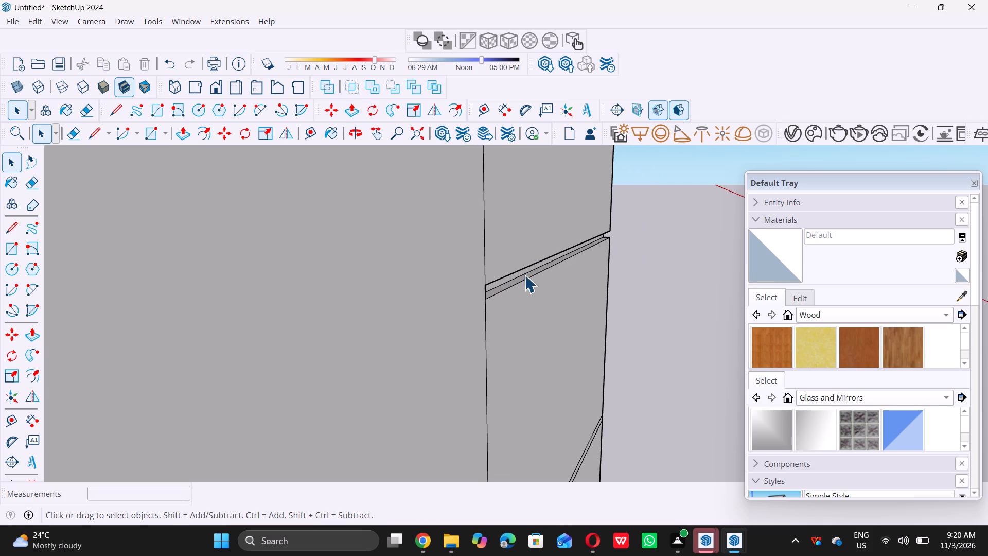
scroll(524, 275, "down", 16)
scroll(548, 316, "up", 5)
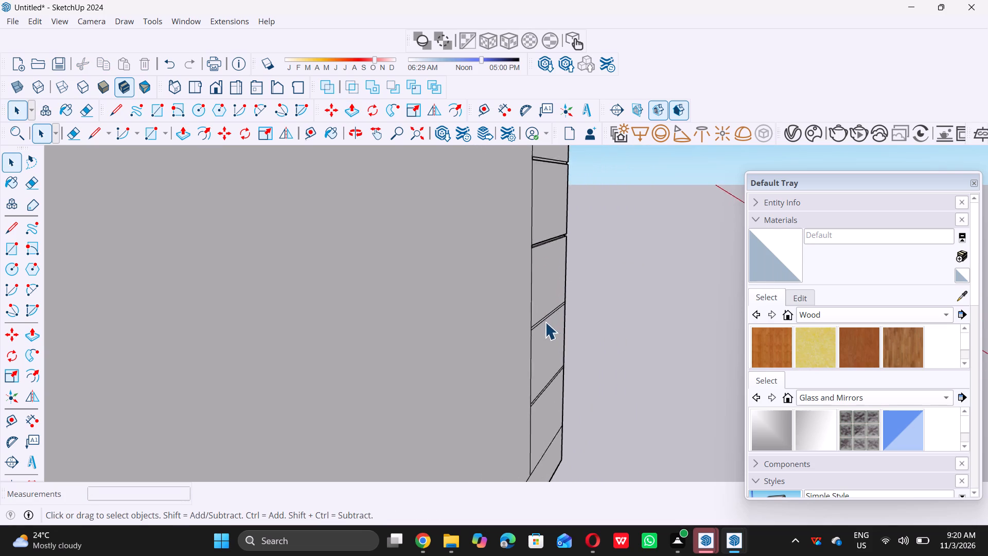
scroll(540, 328, "up", 20)
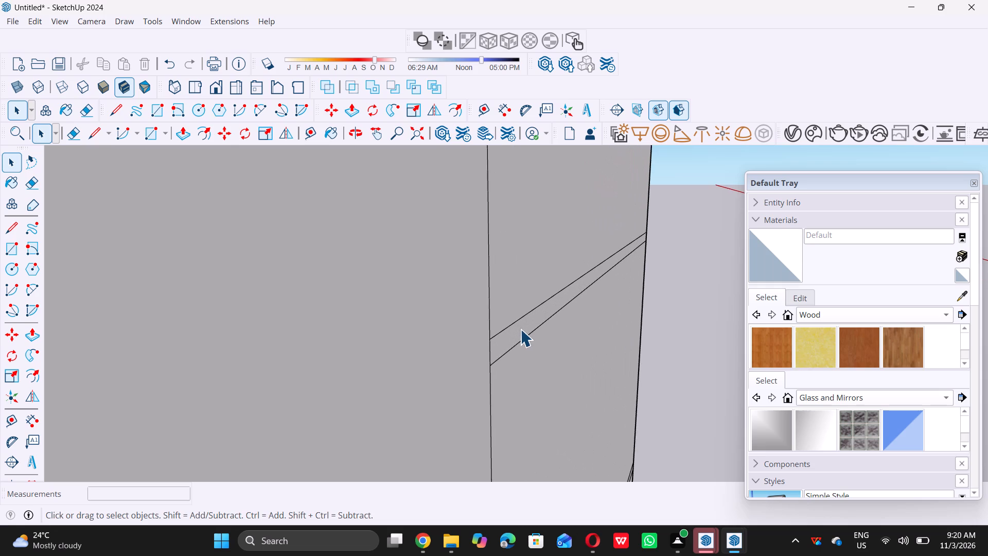
left_click(520, 329)
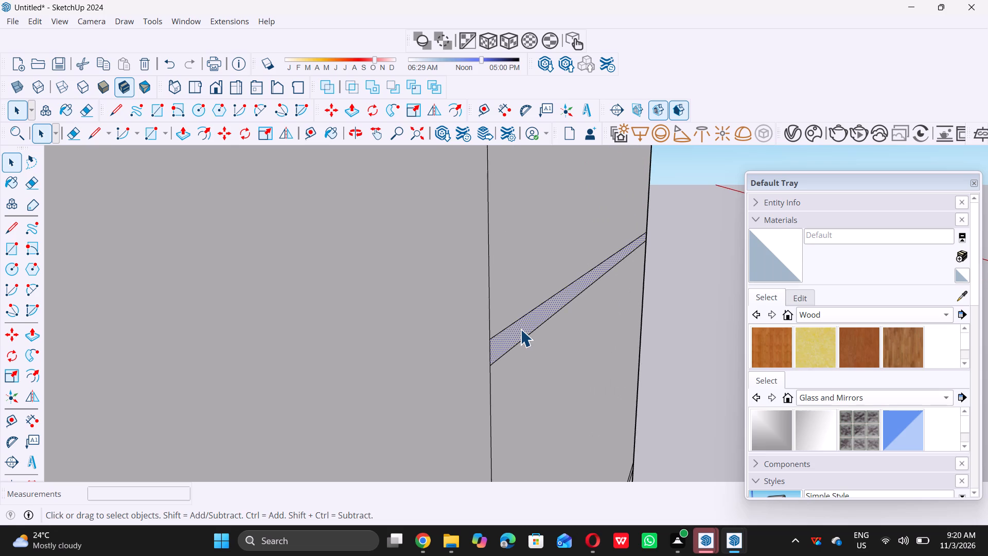
key("p")
left_click(519, 326)
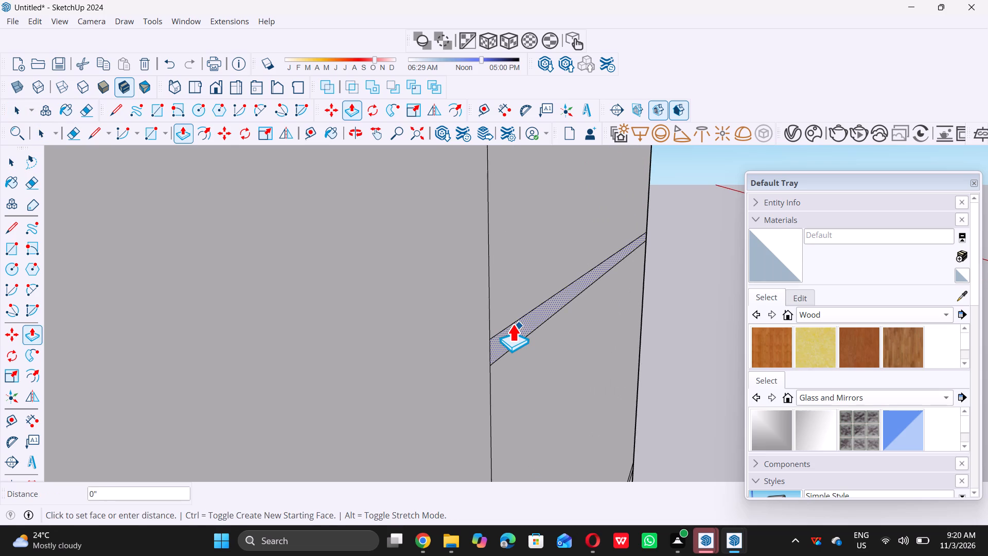
type("0.5")
key("shift+quotedbl")
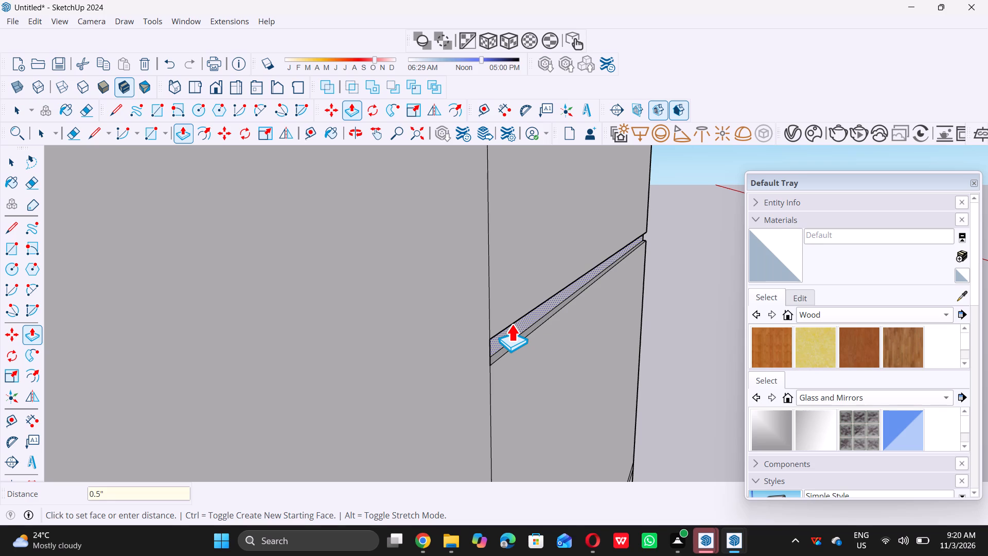
key("Return")
key("space")
Recess the lowest strip in the front face's right column by repeating the 0.5" Push/Pull distance.
scroll(511, 324, "down", 10)
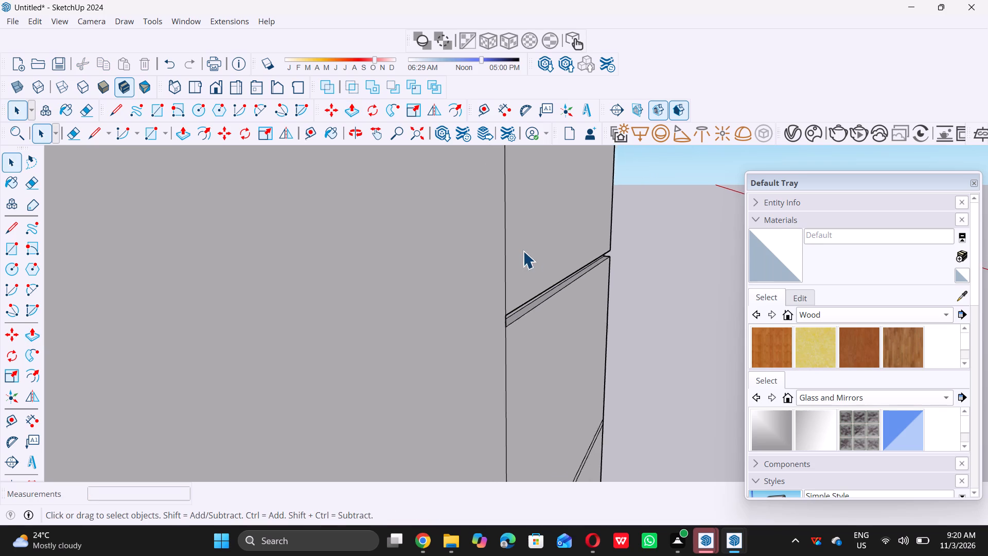
scroll(523, 251, "down", 8)
scroll(517, 399, "up", 10)
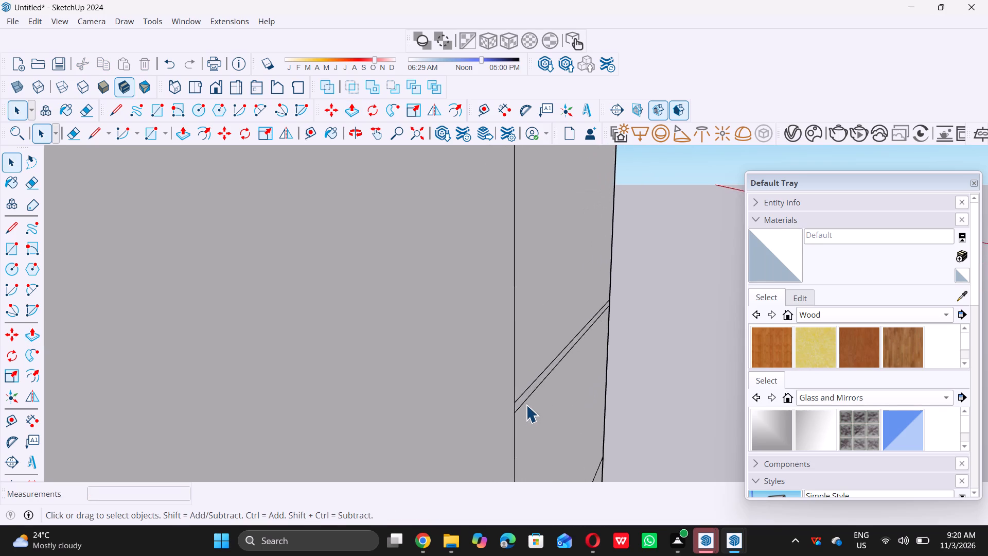
scroll(526, 405, "up", 9)
left_click(524, 384)
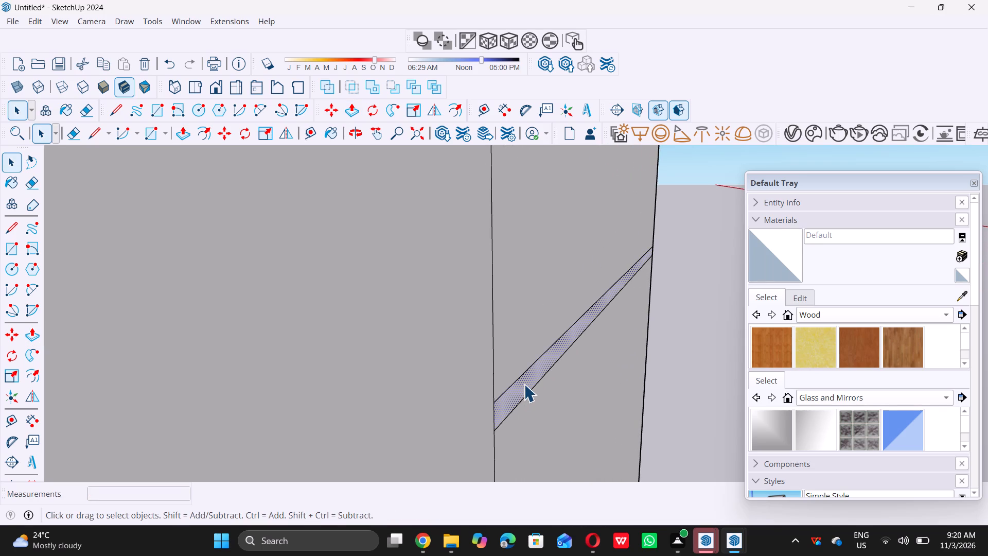
key("p")
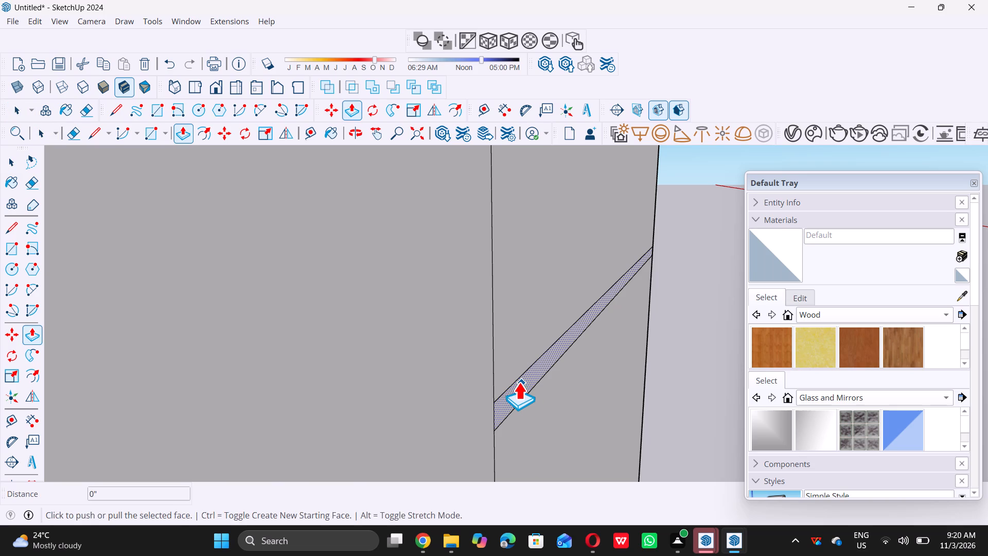
double_click(519, 382)
key("space")
Examine the whole box and its front face straight on, checking the grooves in both columns.
scroll(516, 384, "down", 5)
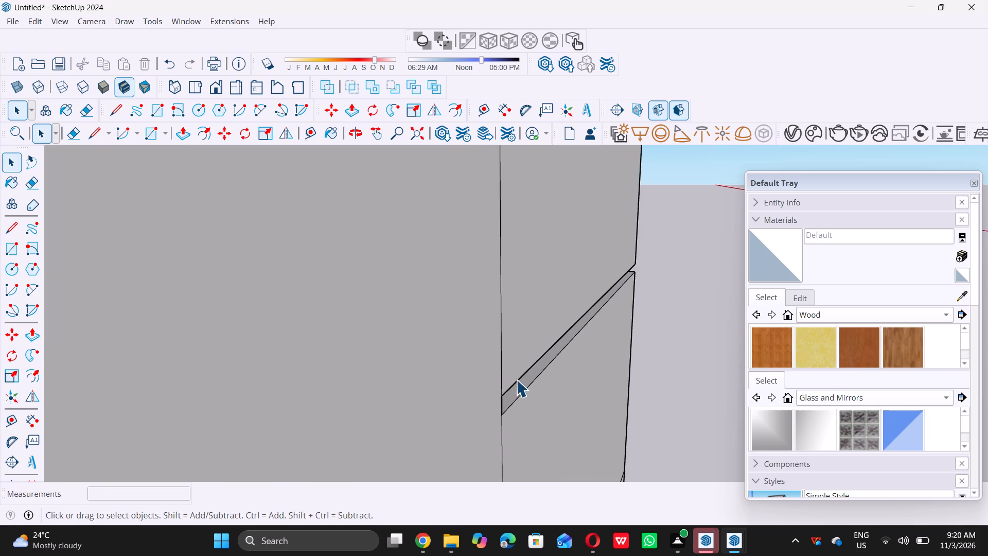
scroll(516, 379, "down", 20)
scroll(516, 379, "down", 5)
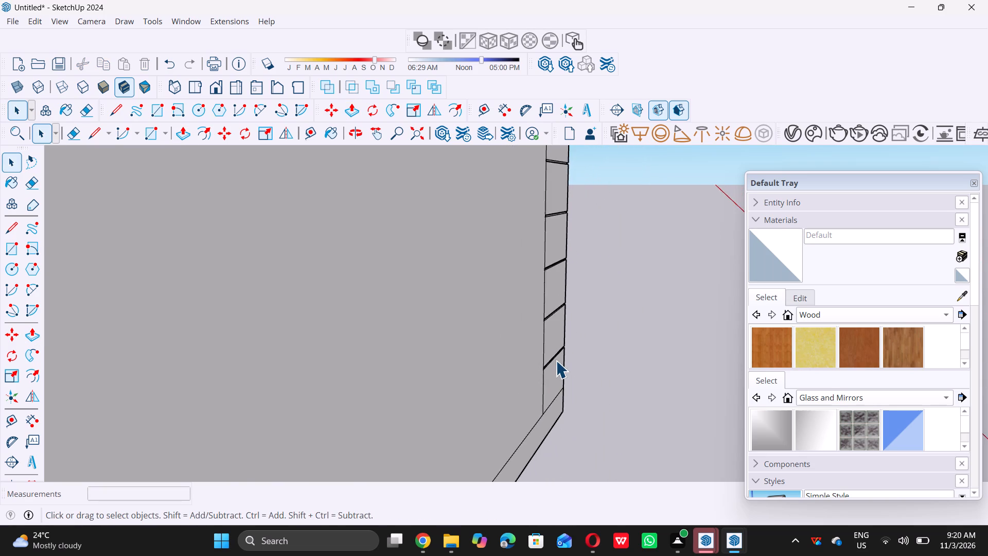
scroll(556, 360, "down", 19)
middle_click_drag(562, 377, 430, 370)
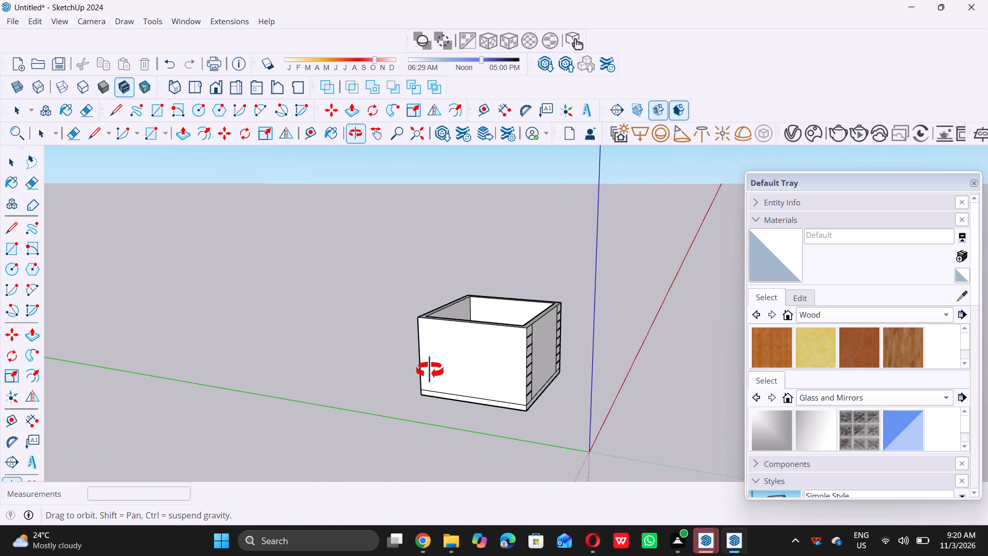
middle_click_drag(430, 370, 303, 399)
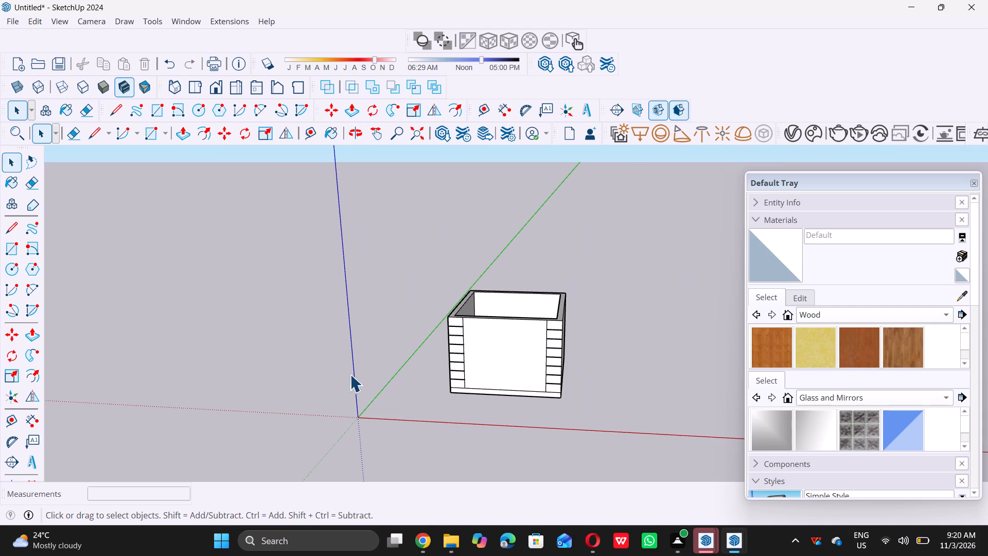
middle_click_drag(423, 419, 441, 357)
middle_click(441, 357)
middle_click(441, 357)
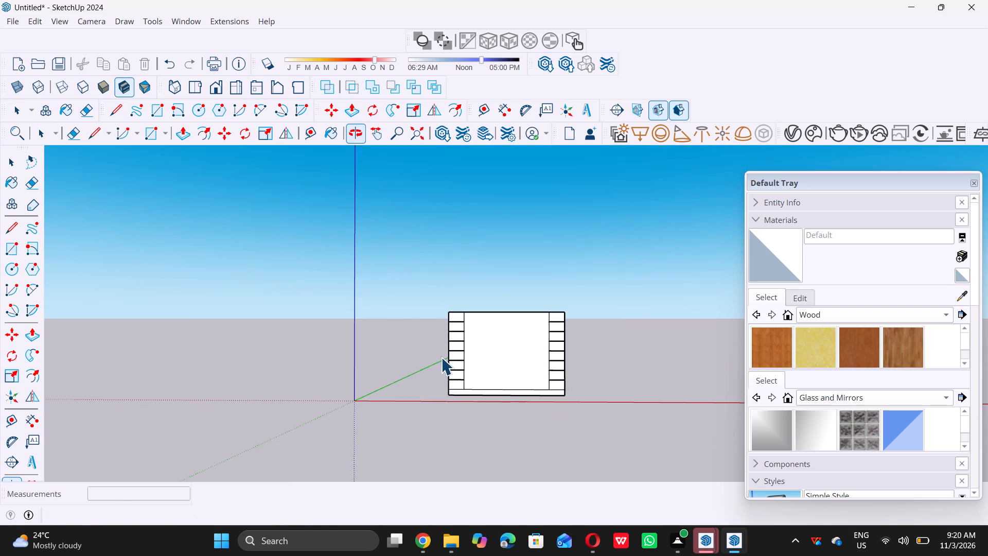
scroll(460, 361, "up", 3)
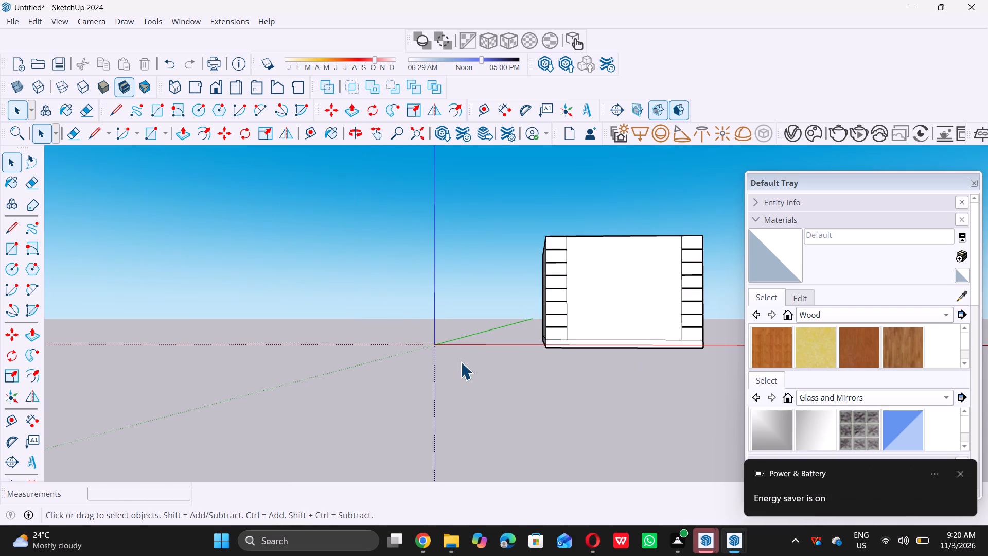
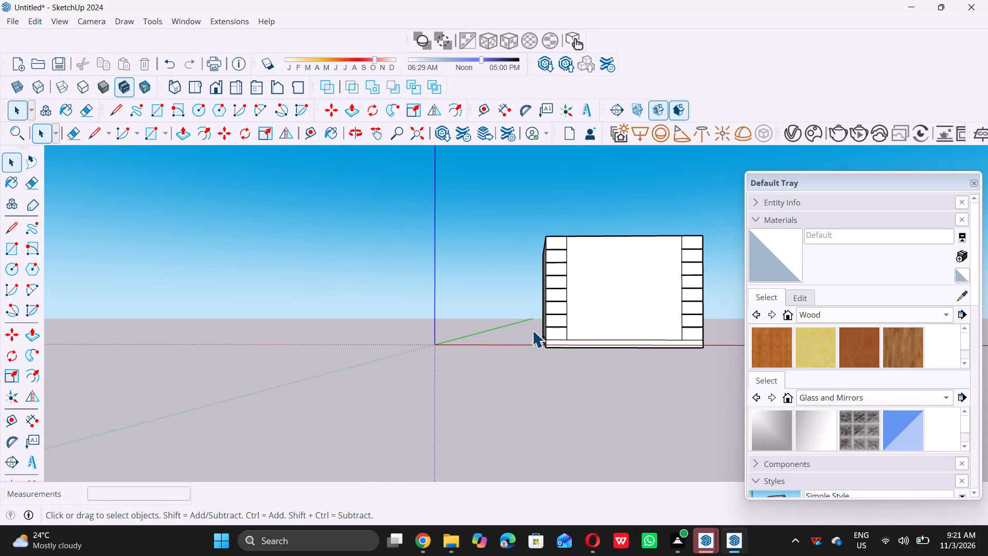
Examine the box from the front and from above, checking the grooved columns on the front face.
scroll(501, 296, "down", 6)
scroll(445, 404, "down", 5)
middle_click_drag(548, 343, 529, 369)
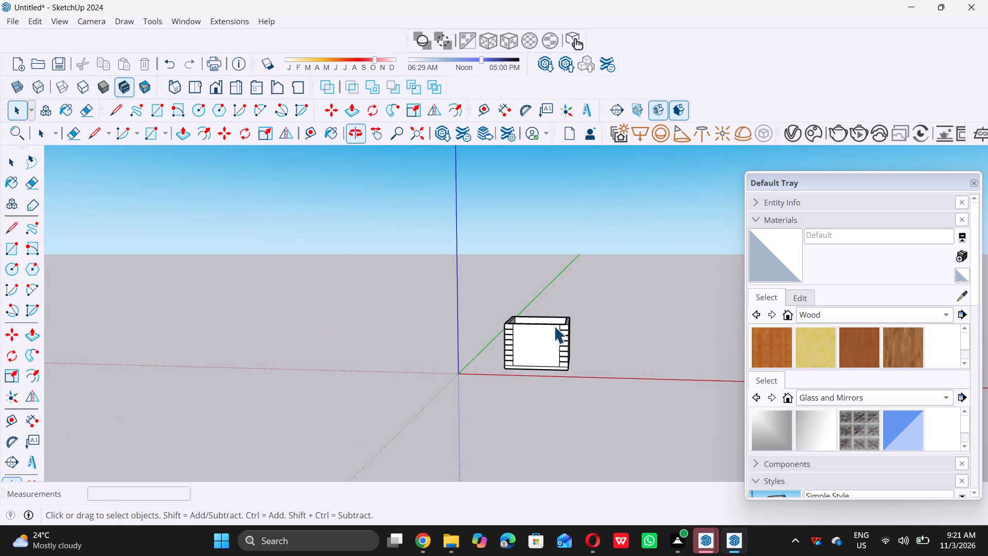
scroll(557, 314, "up", 7)
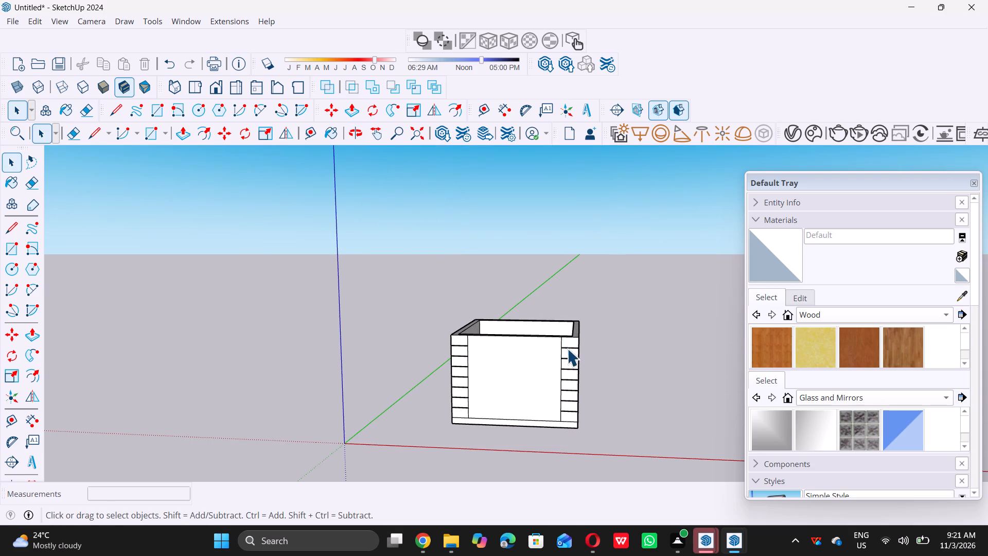
scroll(567, 349, "up", 11)
scroll(551, 333, "down", 13)
middle_click_drag(481, 414, 486, 393)
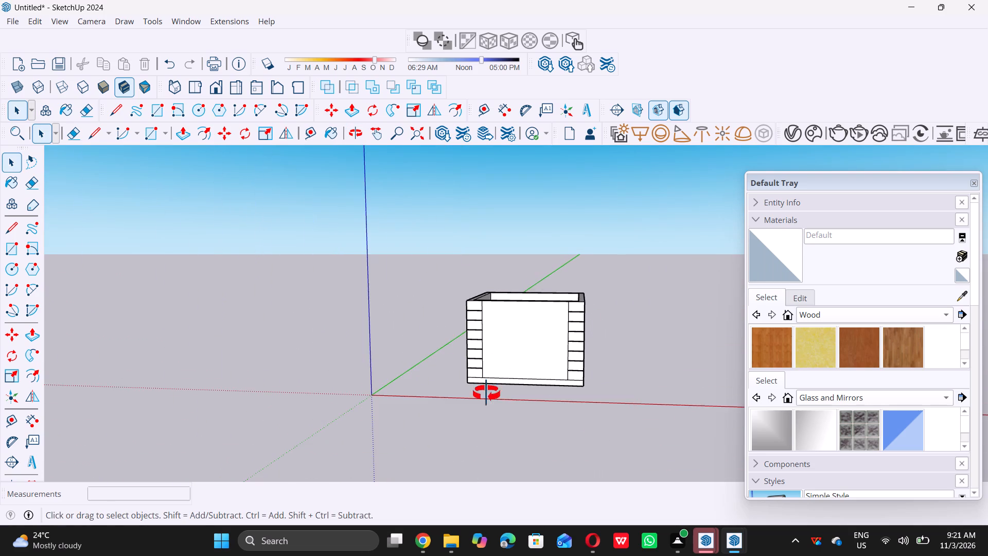
middle_click_drag(486, 393, 495, 367)
scroll(491, 350, "up", 8)
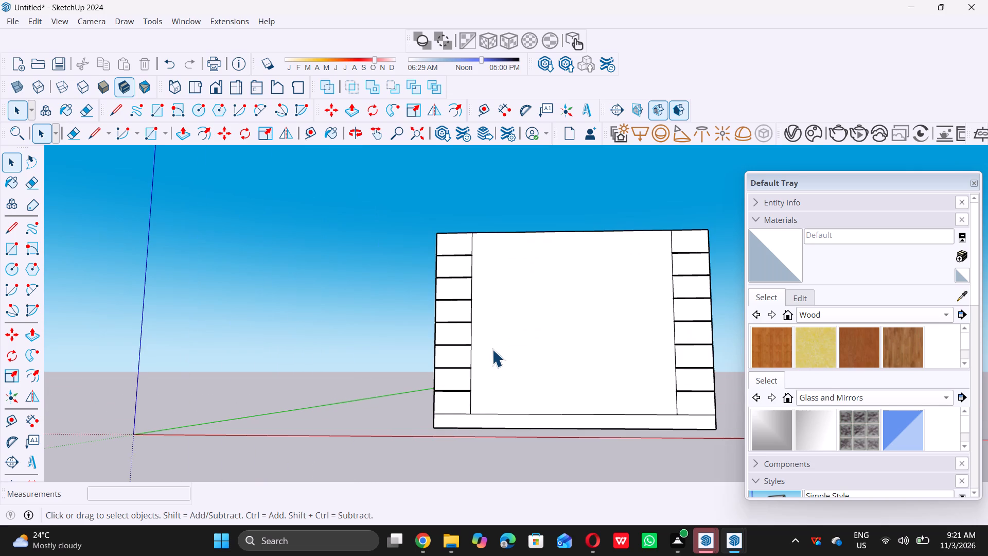
scroll(473, 355, "down", 5)
scroll(499, 316, "down", 2)
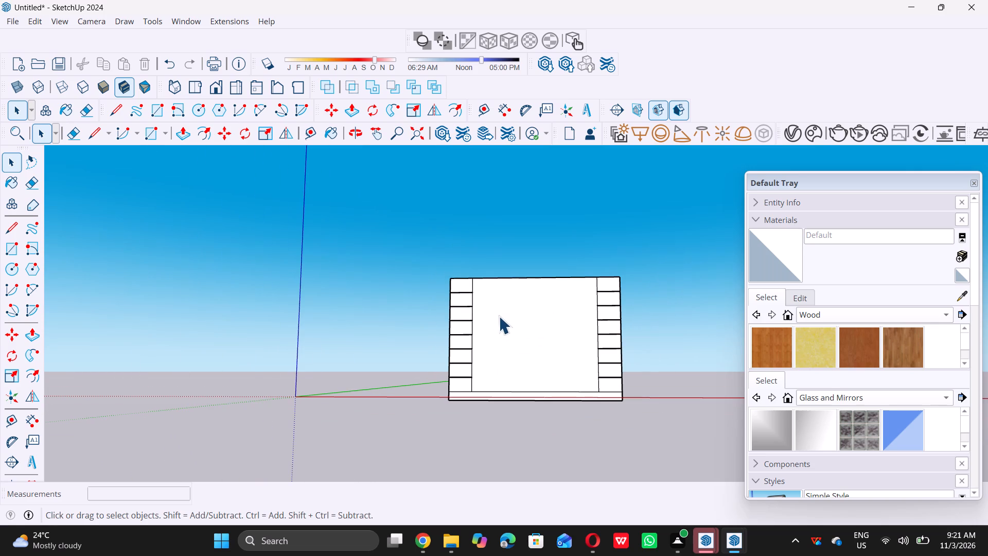
scroll(499, 316, "down", 2)
middle_click_drag(499, 317, 442, 411)
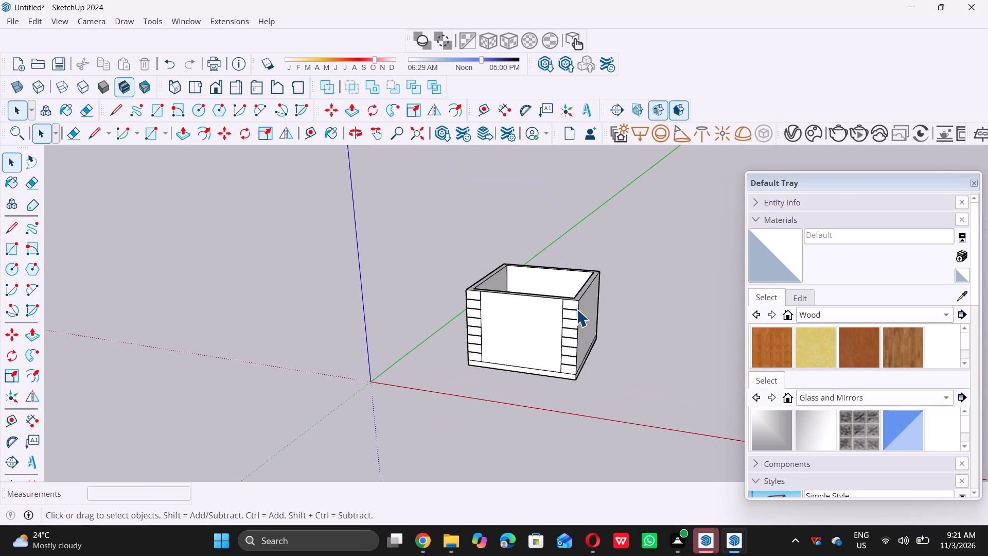
scroll(576, 309, "up", 5)
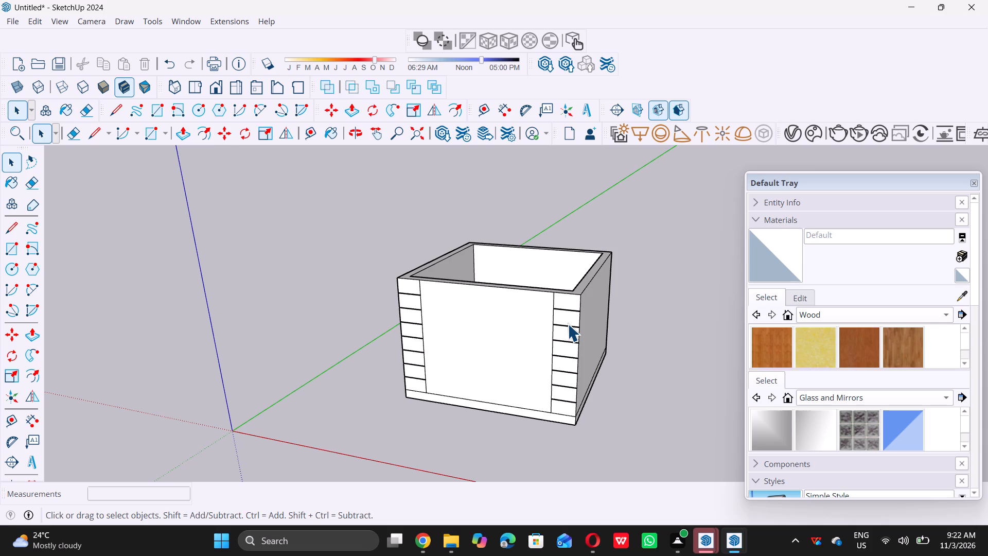
scroll(514, 336, "down", 3)
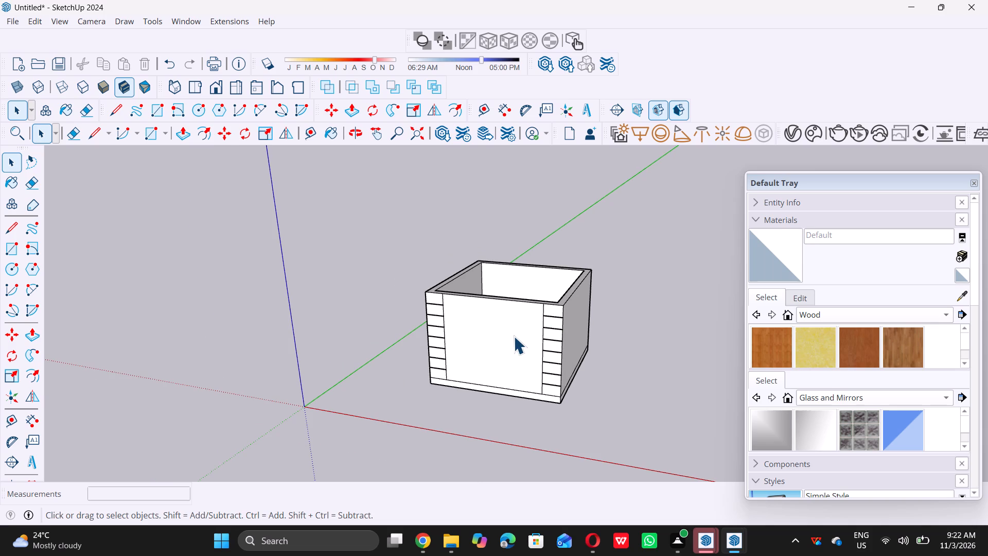
scroll(514, 336, "up", 1)
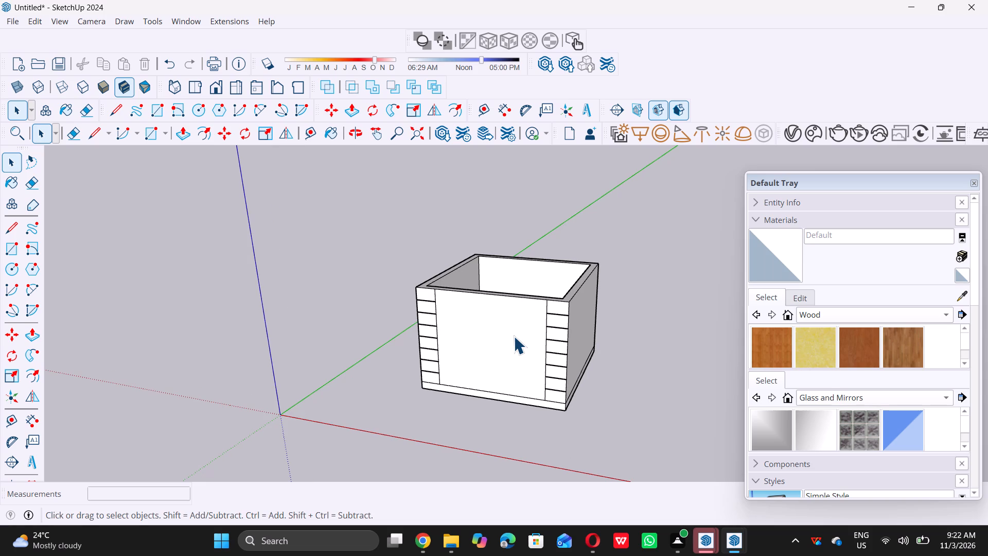
scroll(514, 336, "down", 5)
middle_click_drag(505, 369, 539, 344)
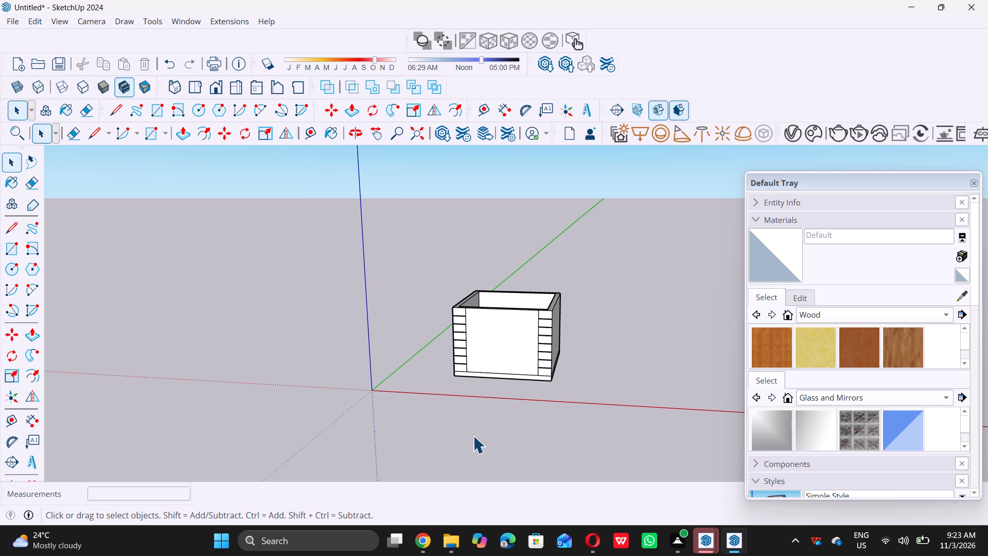
Draw a 9" line across the top rim from the inner front-left corner straight to the outer left edge.
scroll(468, 445, "down", 4)
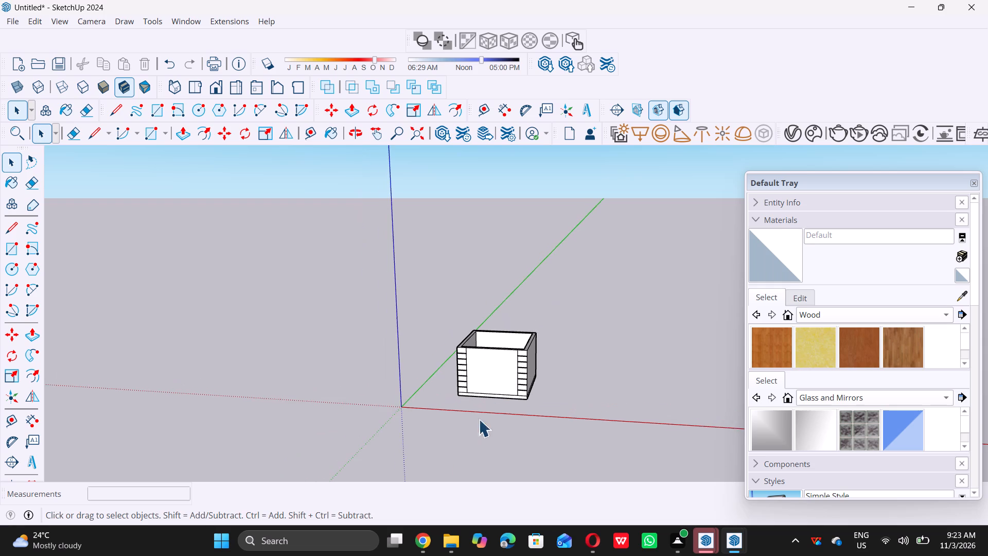
middle_click_drag(508, 366, 489, 381)
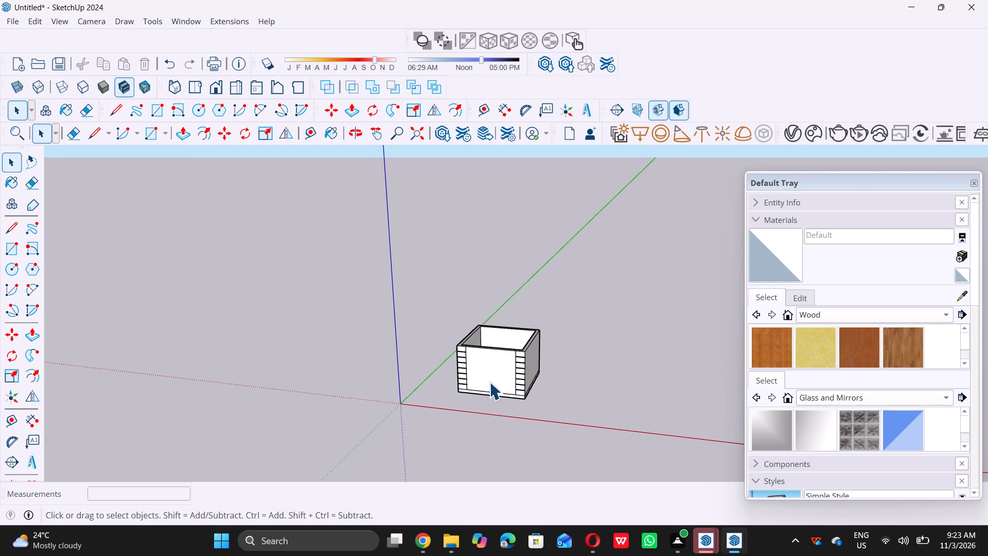
scroll(474, 357, "up", 6)
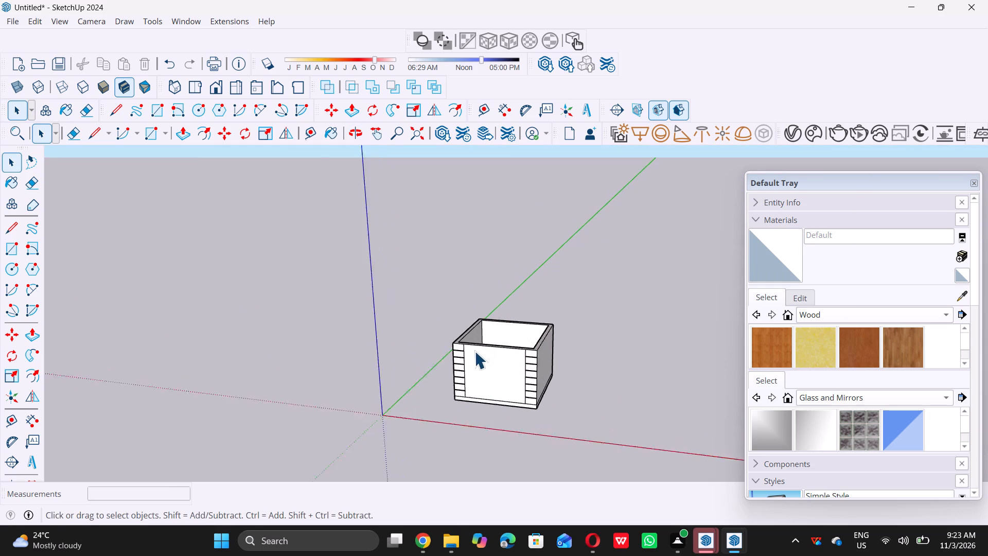
scroll(486, 323, "up", 8)
scroll(411, 346, "up", 8)
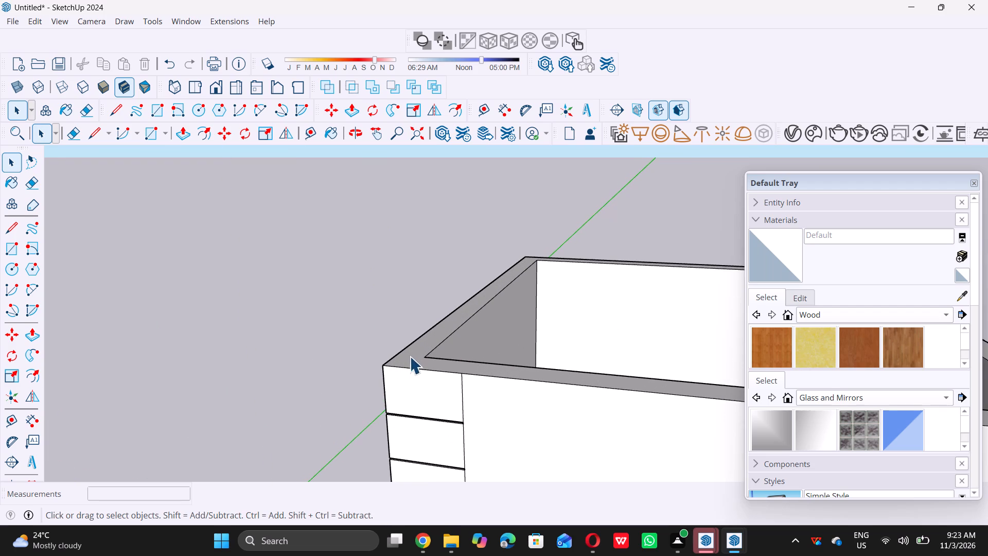
scroll(425, 350, "down", 11)
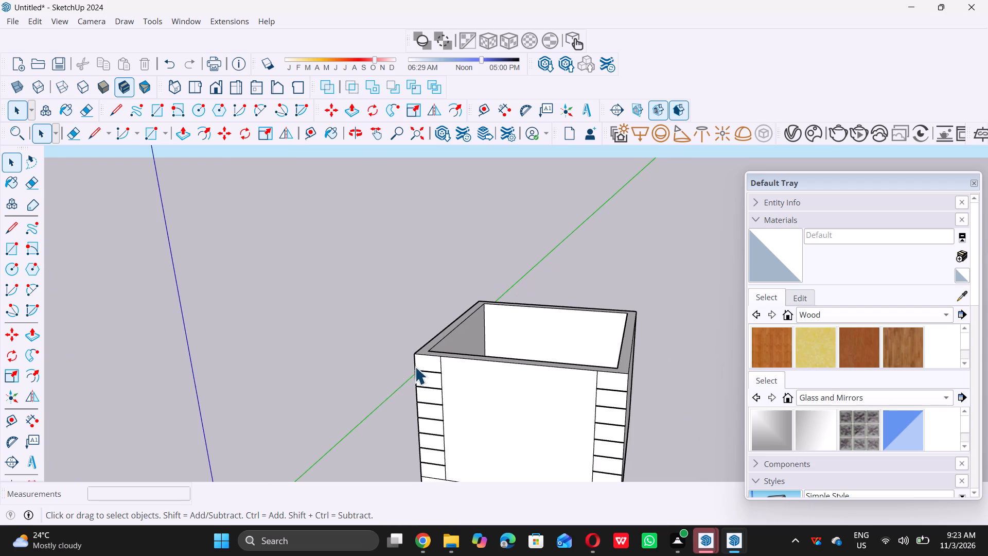
middle_click_drag(399, 381, 444, 421)
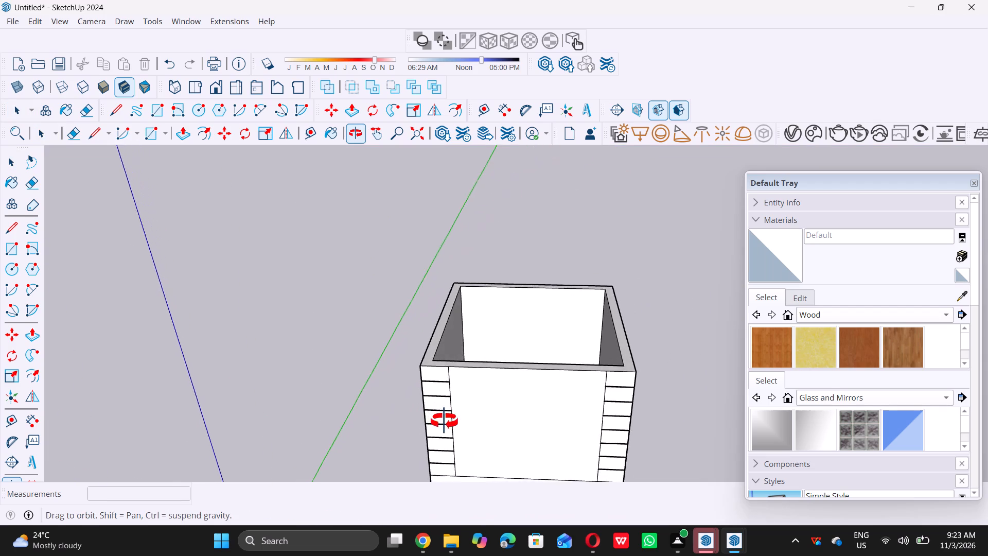
middle_click_drag(444, 421, 435, 466)
middle_click(435, 466)
scroll(452, 366, "up", 2)
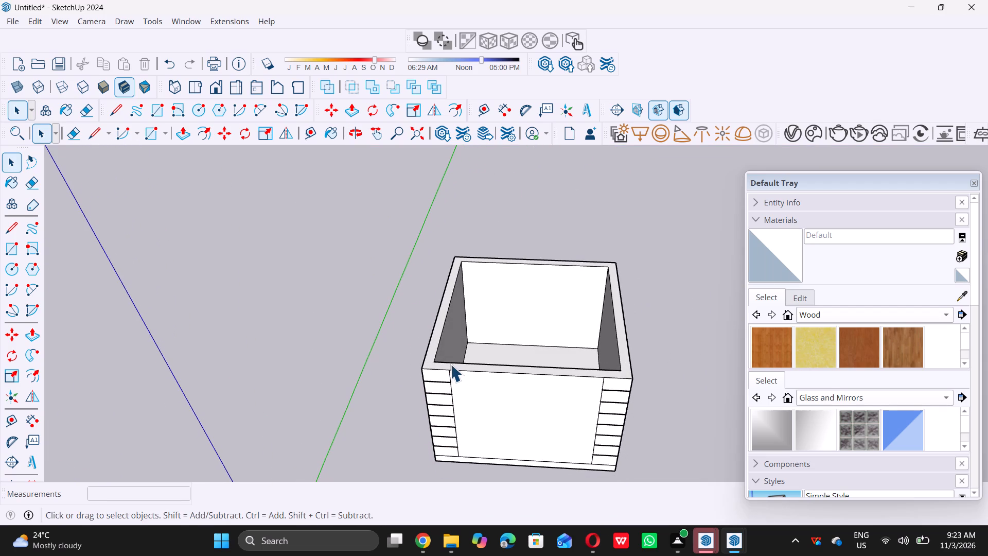
scroll(450, 364, "up", 8)
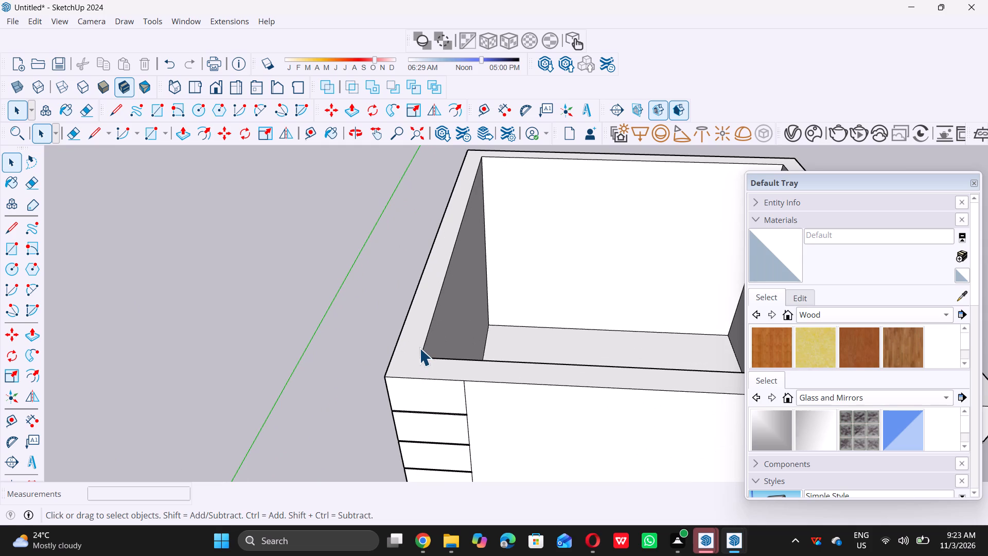
key("l")
left_click(420, 360)
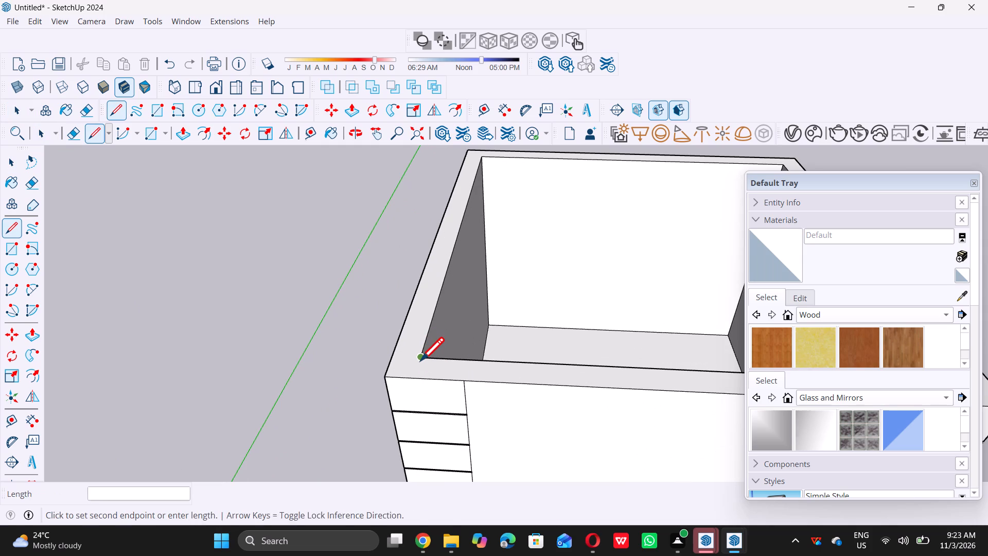
left_click(388, 359)
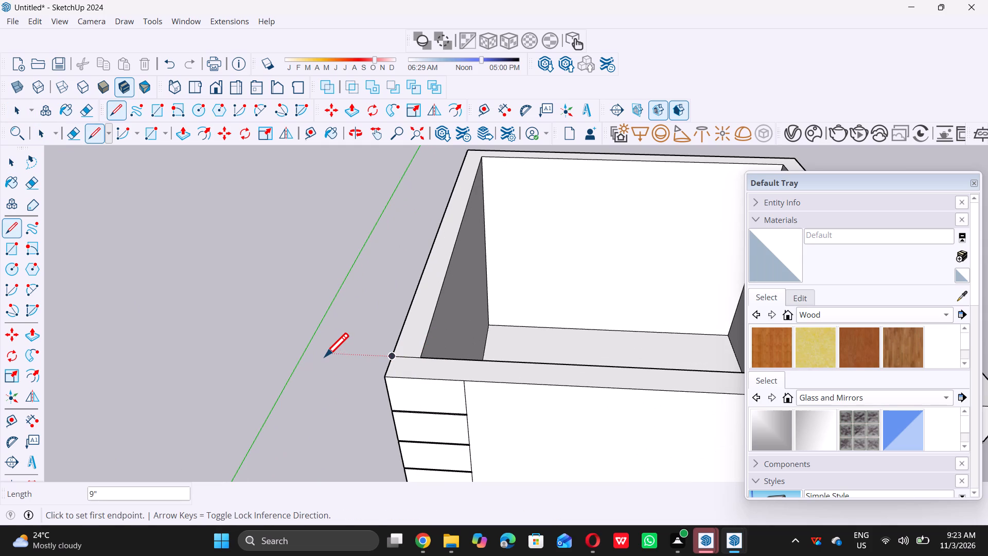
key("space")
Draw a 9" line across the top rim from the inner front-right corner straight to the outer right edge.
scroll(328, 356, "down", 13)
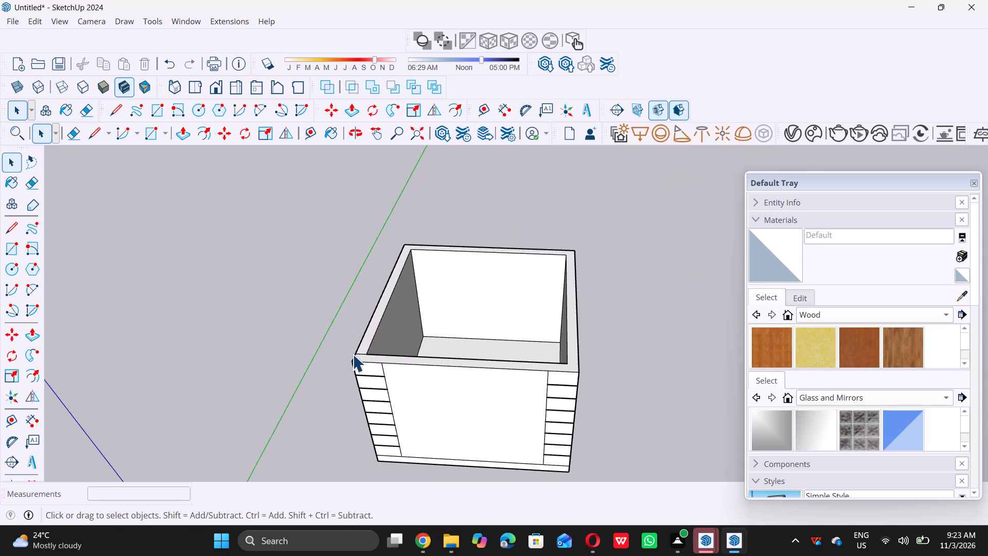
scroll(352, 354, "down", 1)
scroll(542, 374, "up", 3)
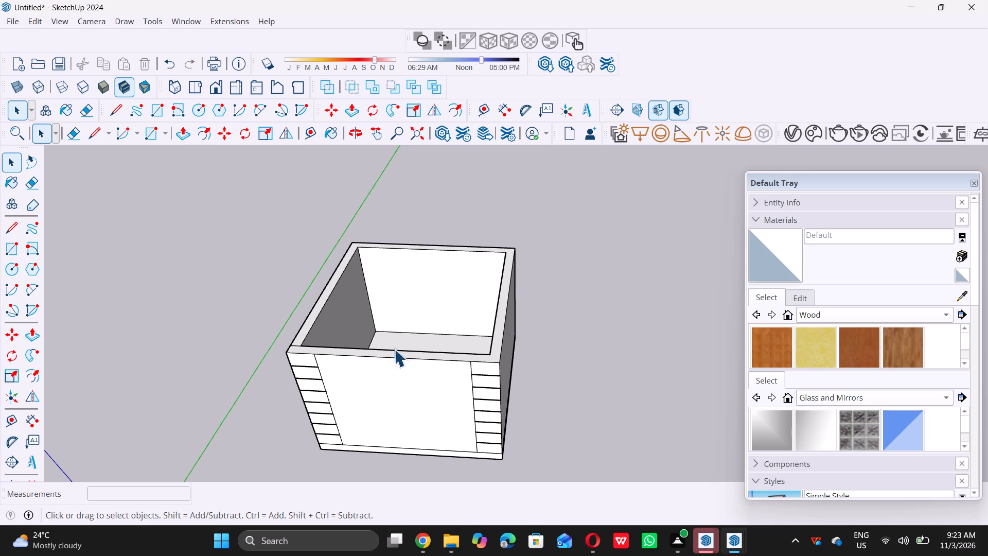
scroll(430, 375, "down", 5)
middle_click_drag(487, 348, 484, 385)
scroll(484, 385, "up", 3)
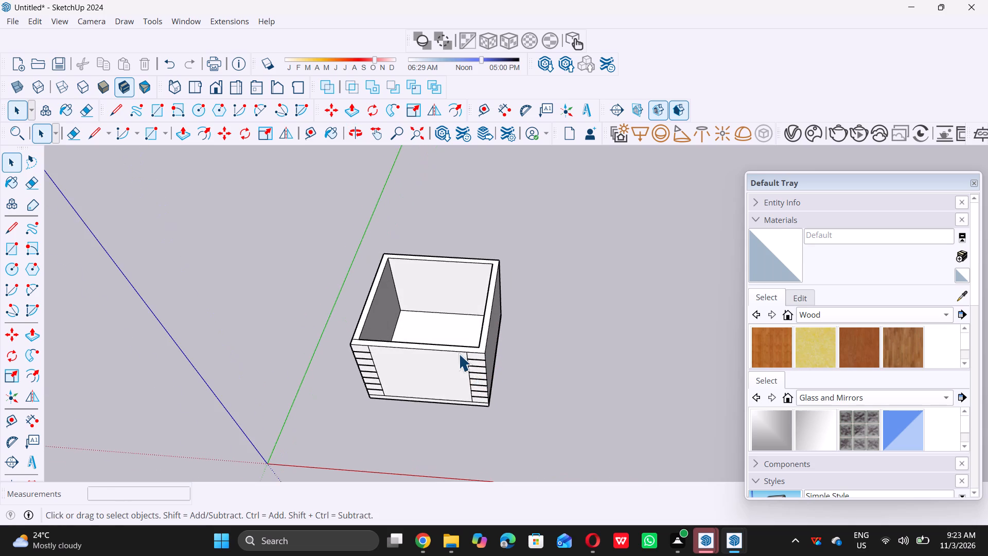
scroll(458, 354, "up", 12)
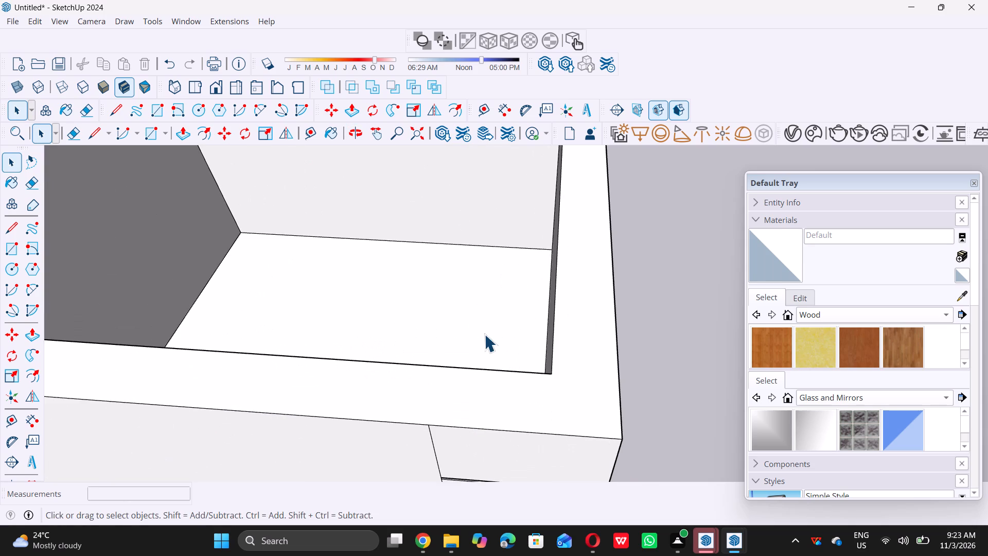
key("l")
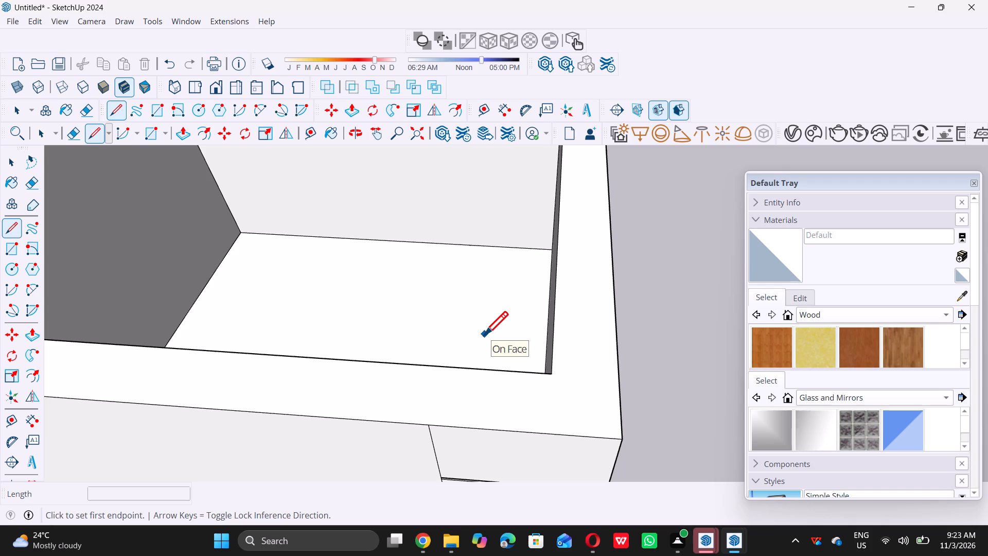
left_click(552, 376)
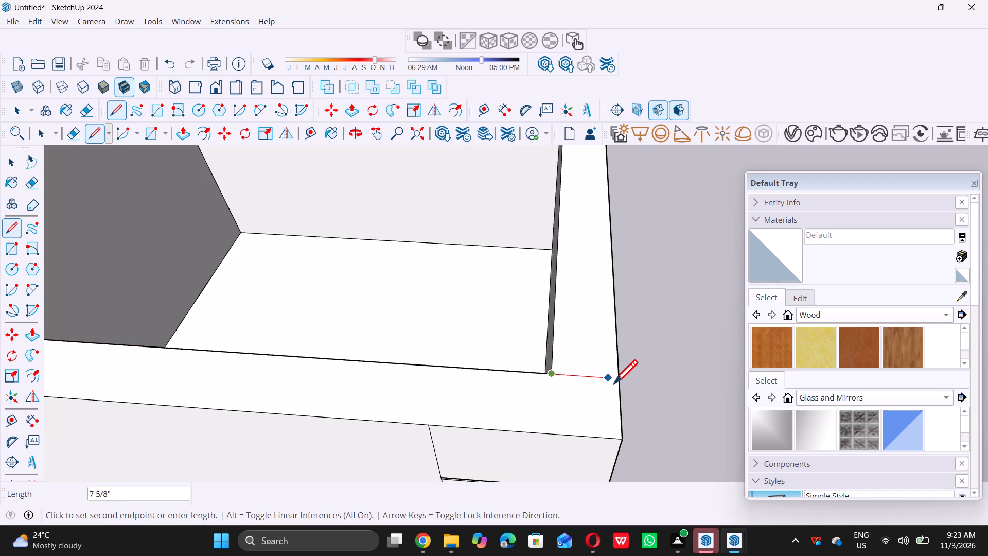
left_click(620, 383)
key("space")
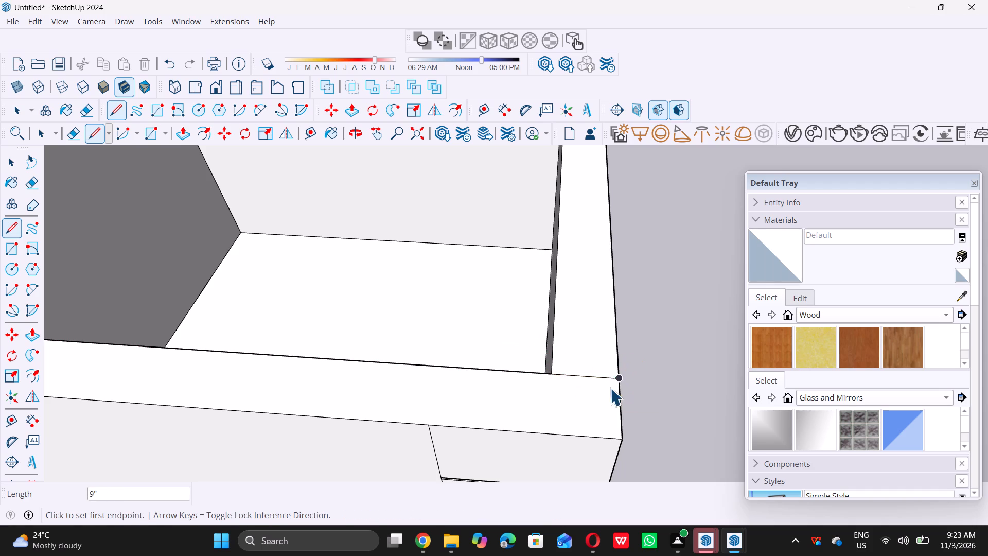
Examine the box from the front and above, including the divided top rim at the front-left corner.
scroll(601, 380, "down", 13)
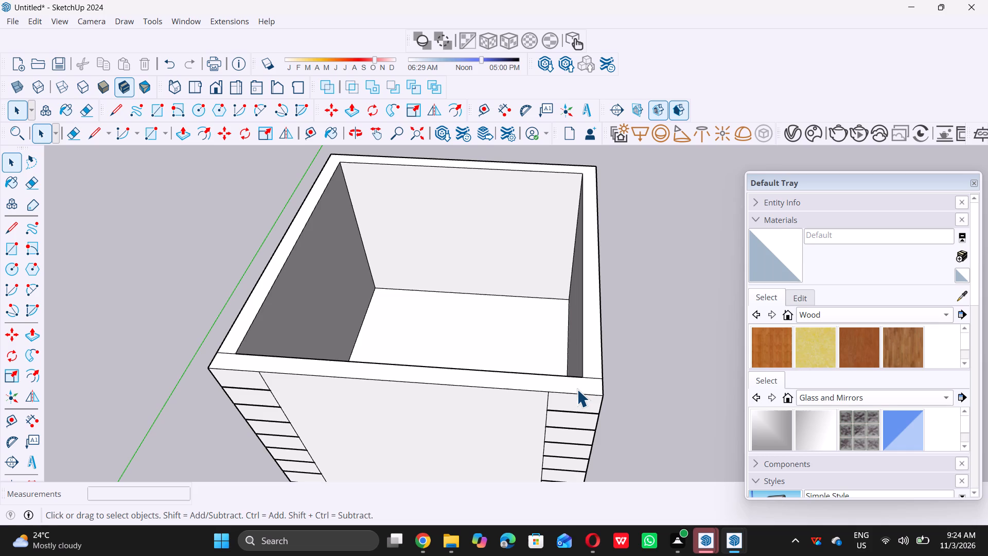
scroll(483, 342, "down", 5)
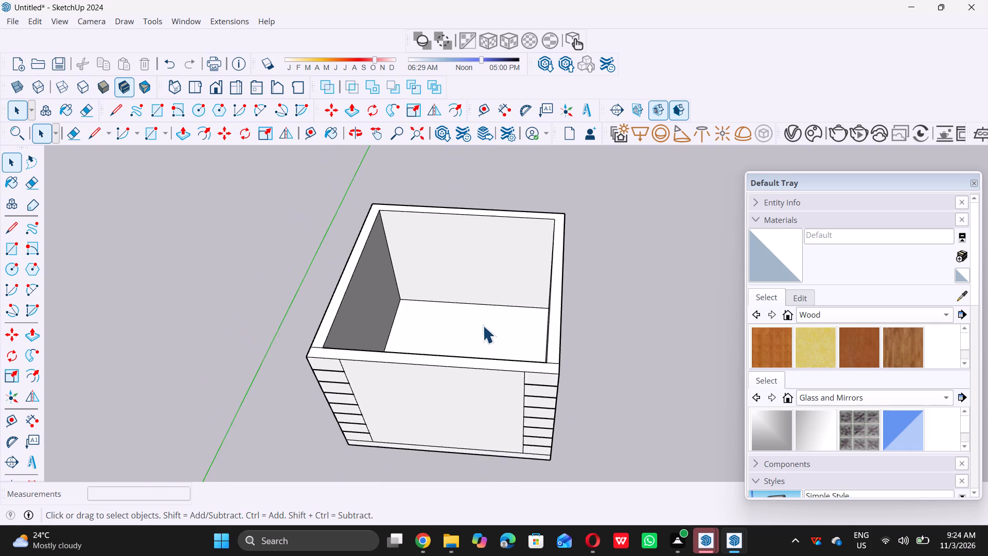
scroll(483, 325, "down", 8)
middle_click_drag(466, 406, 497, 280)
middle_click(497, 279)
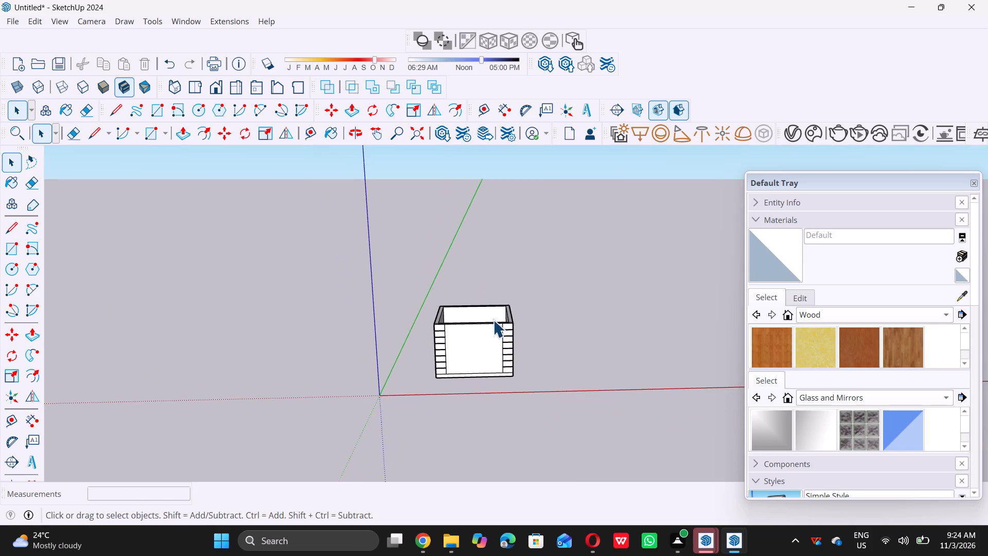
middle_click_drag(479, 351, 473, 302)
scroll(469, 344, "up", 7)
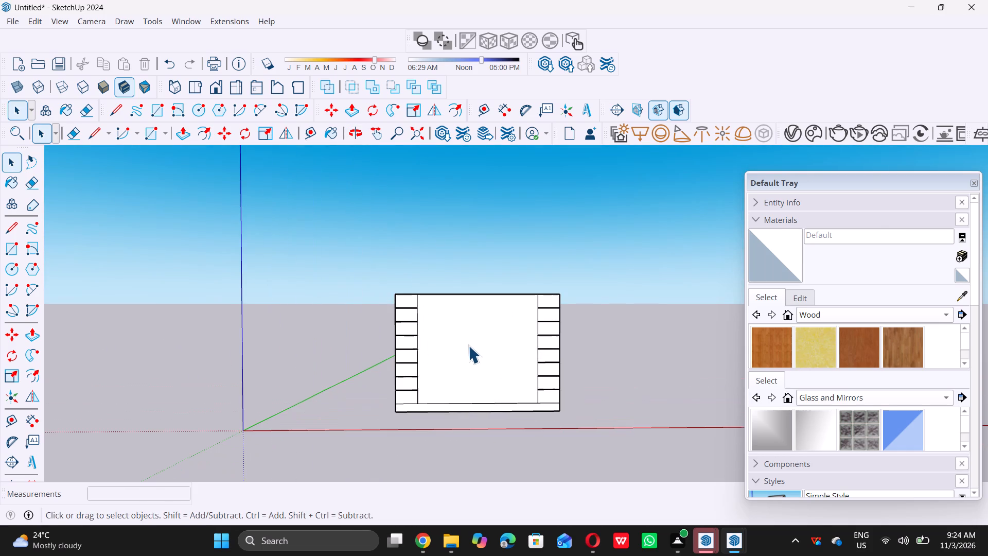
middle_click_drag(465, 327, 424, 384)
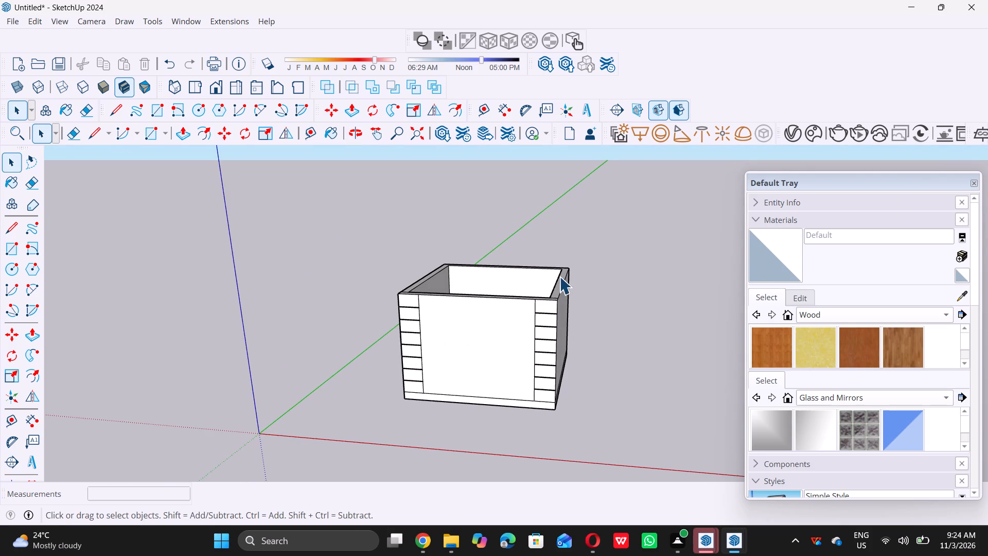
scroll(550, 290, "up", 6)
scroll(514, 297, "down", 10)
middle_click_drag(550, 290, 550, 321)
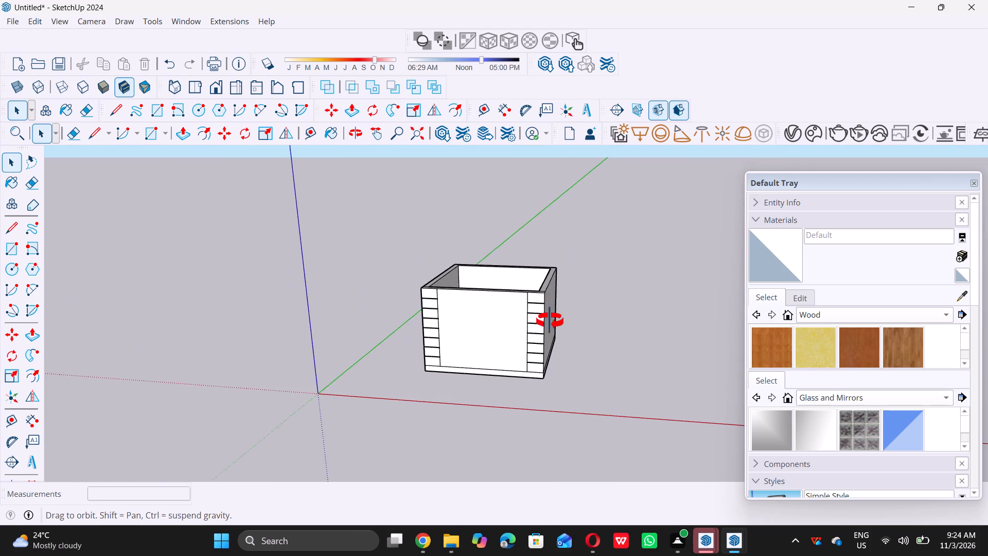
middle_click_drag(550, 321, 541, 345)
middle_click_drag(542, 263, 548, 304)
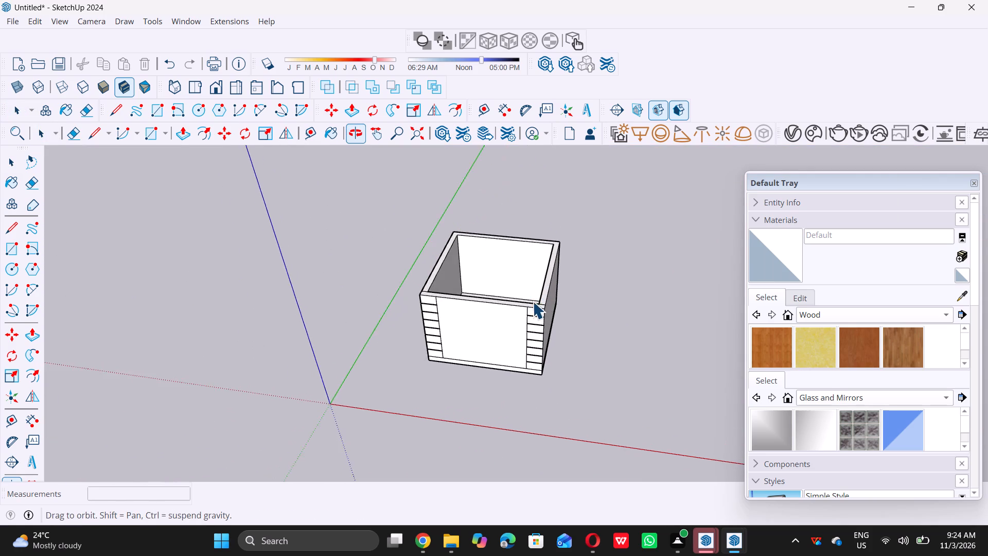
scroll(461, 272, "up", 6)
scroll(422, 300, "up", 11)
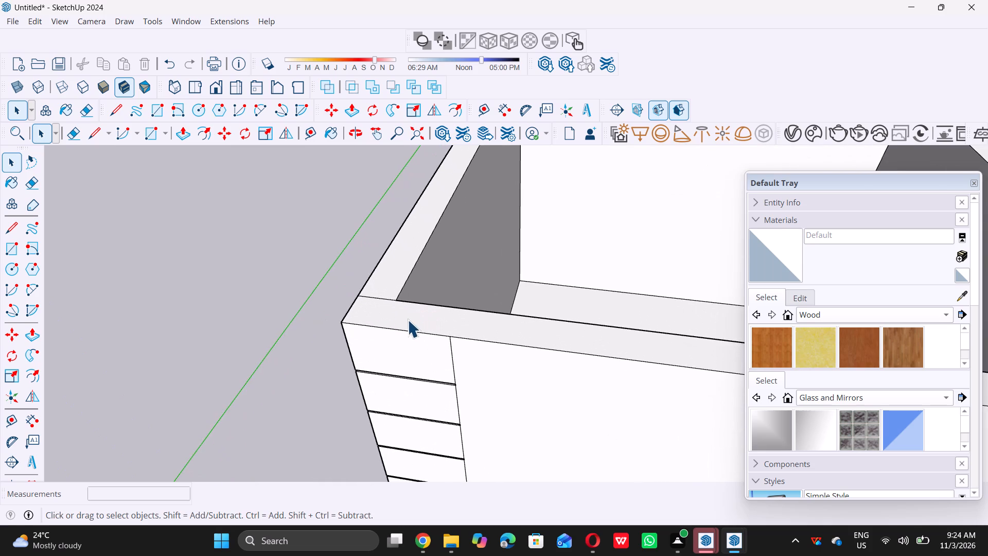
Push/Pull the top face of the front wall up by 3'.
scroll(404, 321, "up", 4)
left_click(403, 314)
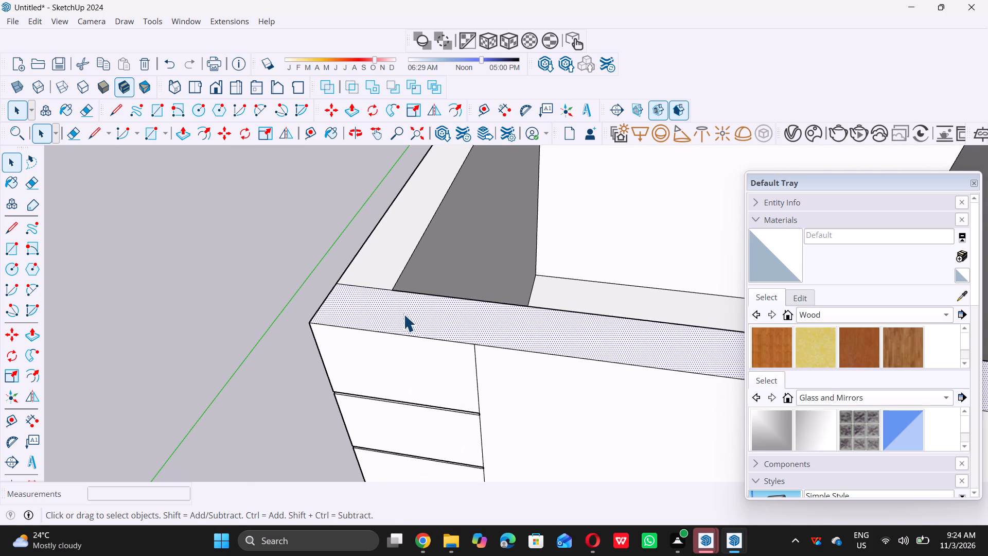
key("p")
left_click(408, 311)
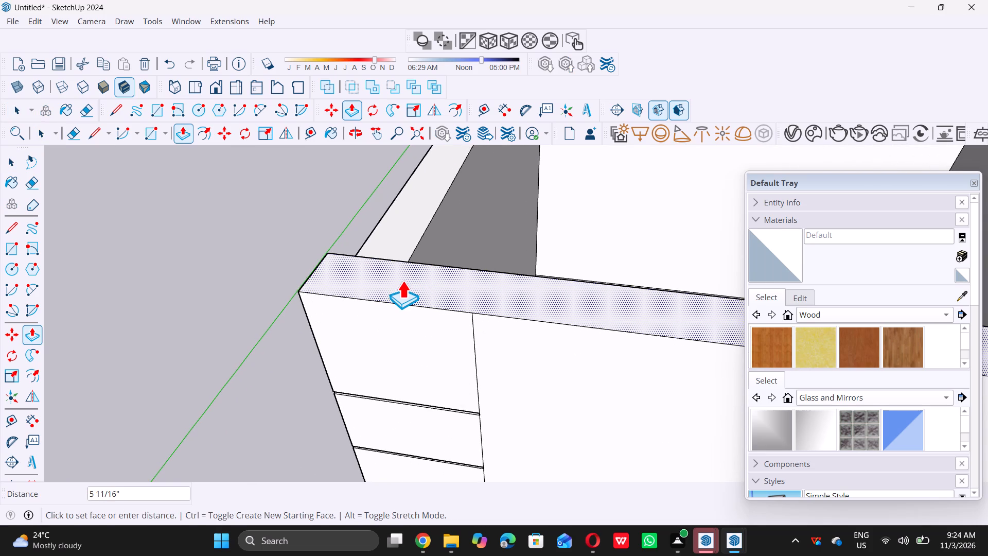
key("3")
key("apostrophe")
key("Return")
key("space")
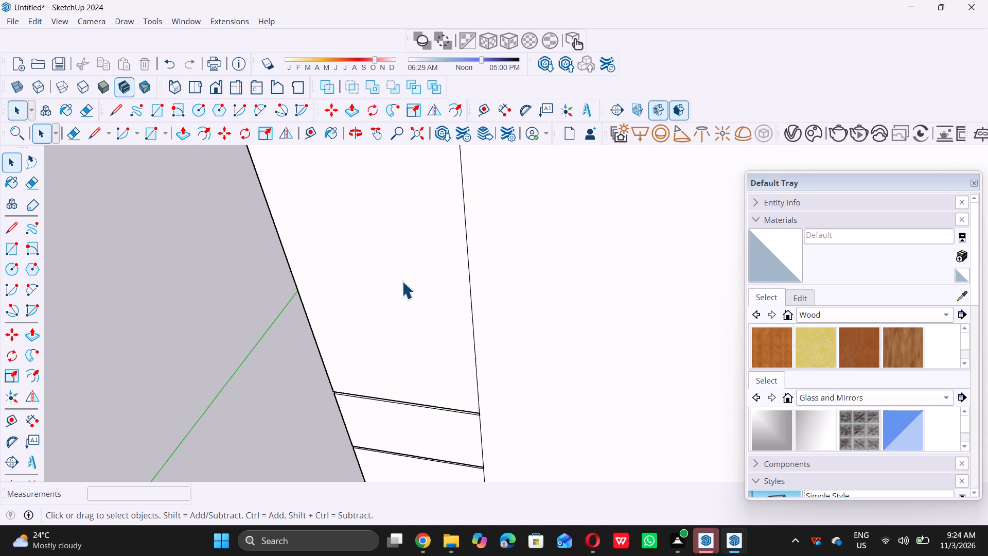
Place a horizontal guide on the front face 3' below the raised front wall's top edge.
scroll(402, 281, "down", 20)
scroll(410, 322, "down", 4)
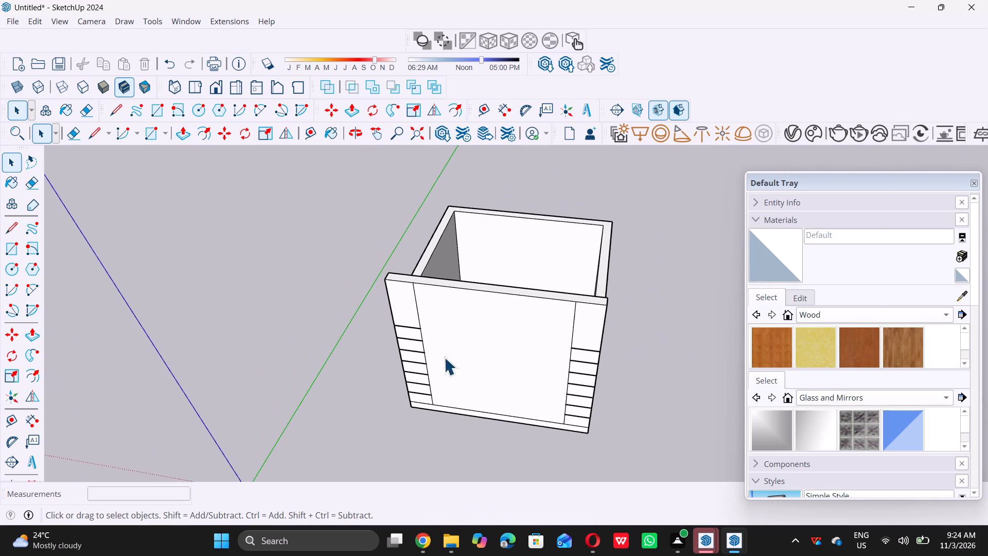
middle_click_drag(456, 343, 485, 238)
middle_click(485, 238)
middle_click_drag(462, 306, 477, 254)
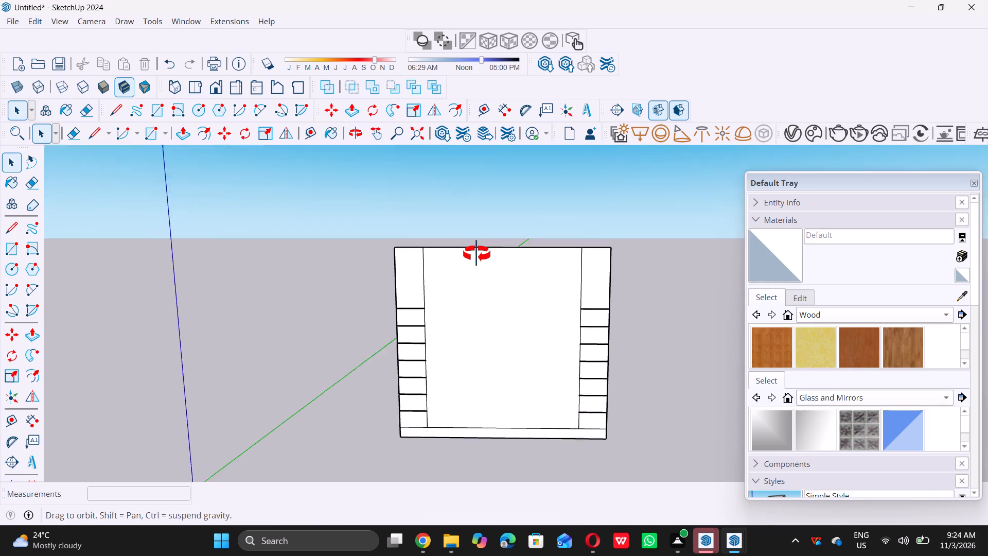
middle_click_drag(477, 254, 478, 249)
scroll(477, 256, "up", 2)
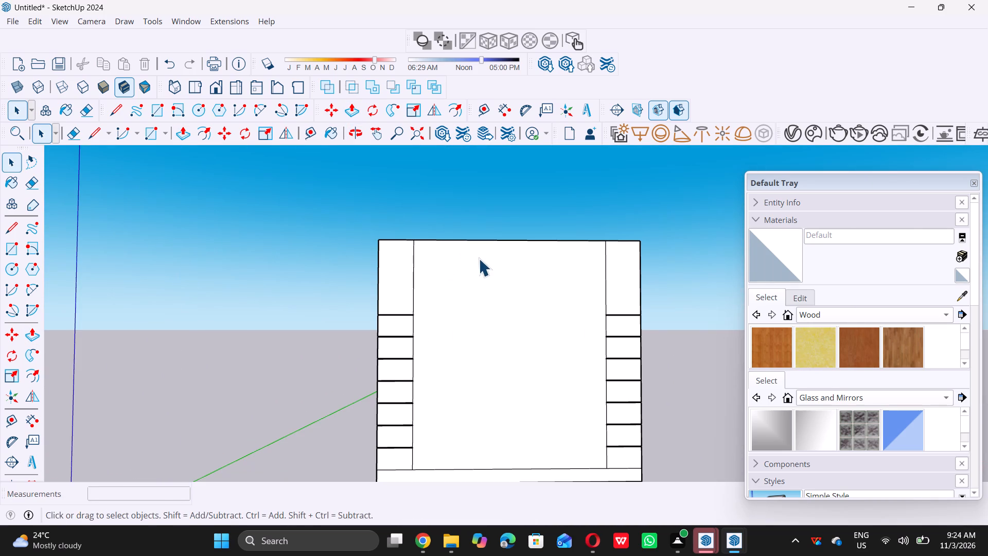
key("t")
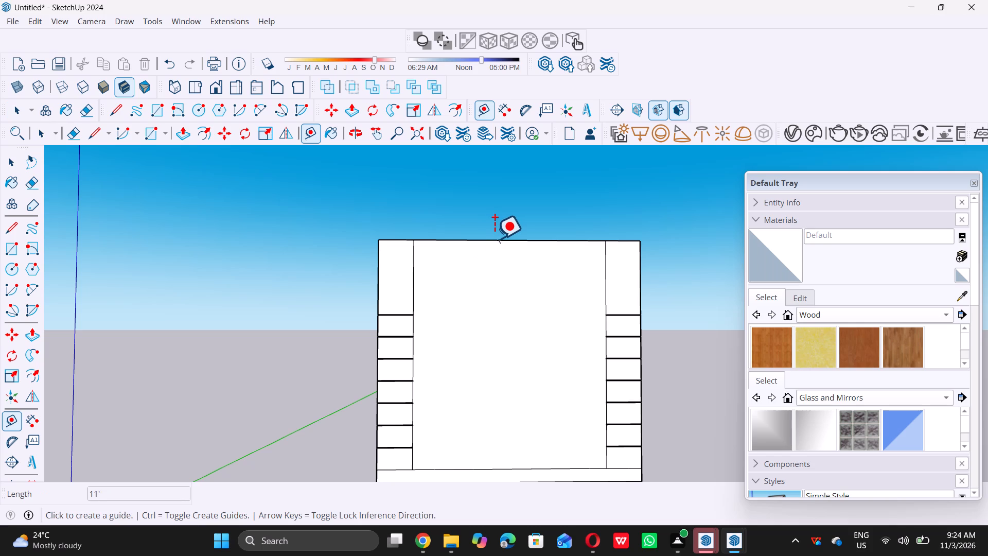
left_click(495, 241)
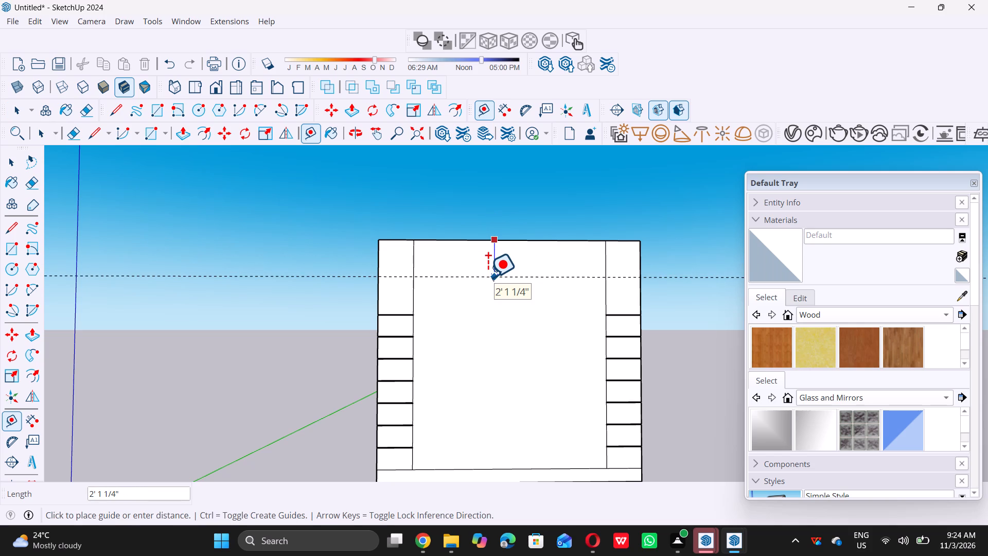
key("3")
key("apostrophe")
key("Return")
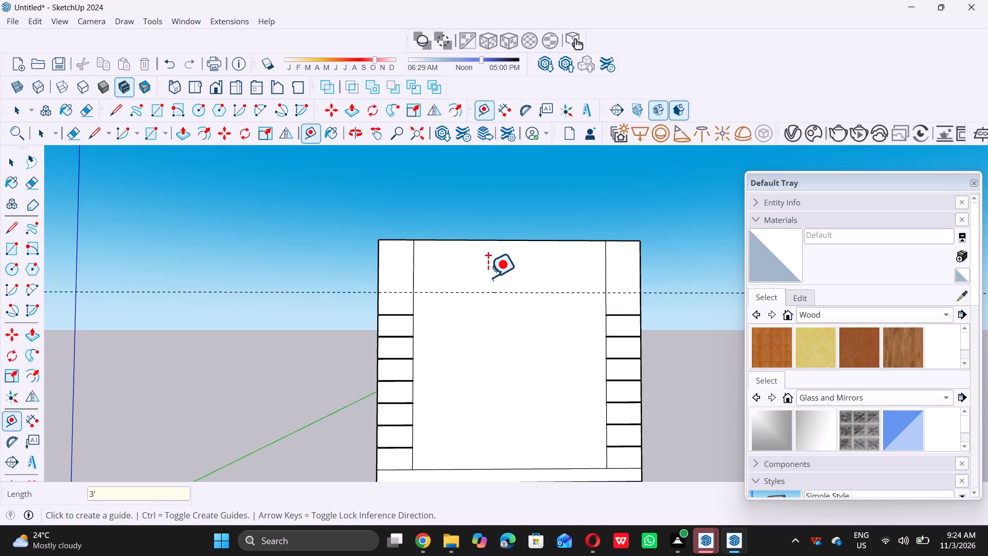
key("space")
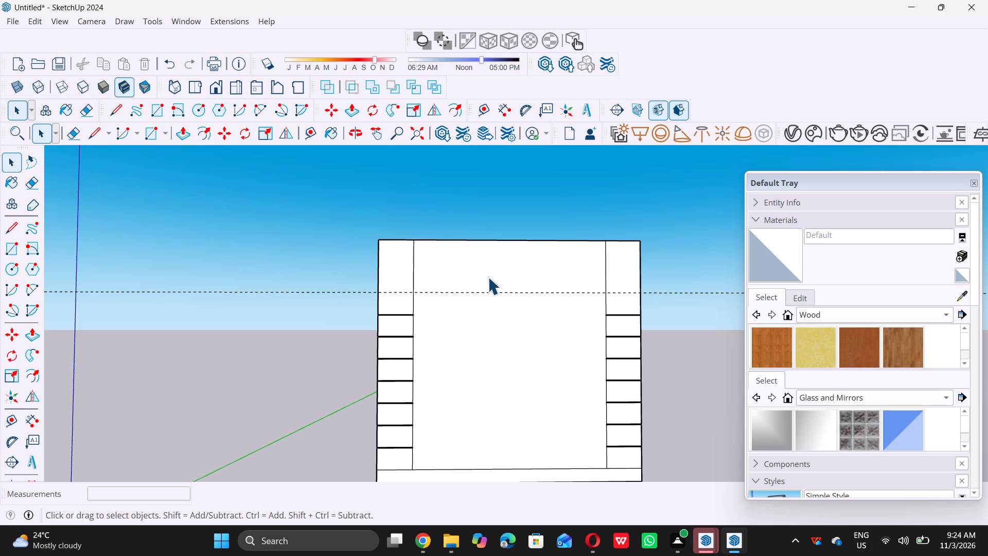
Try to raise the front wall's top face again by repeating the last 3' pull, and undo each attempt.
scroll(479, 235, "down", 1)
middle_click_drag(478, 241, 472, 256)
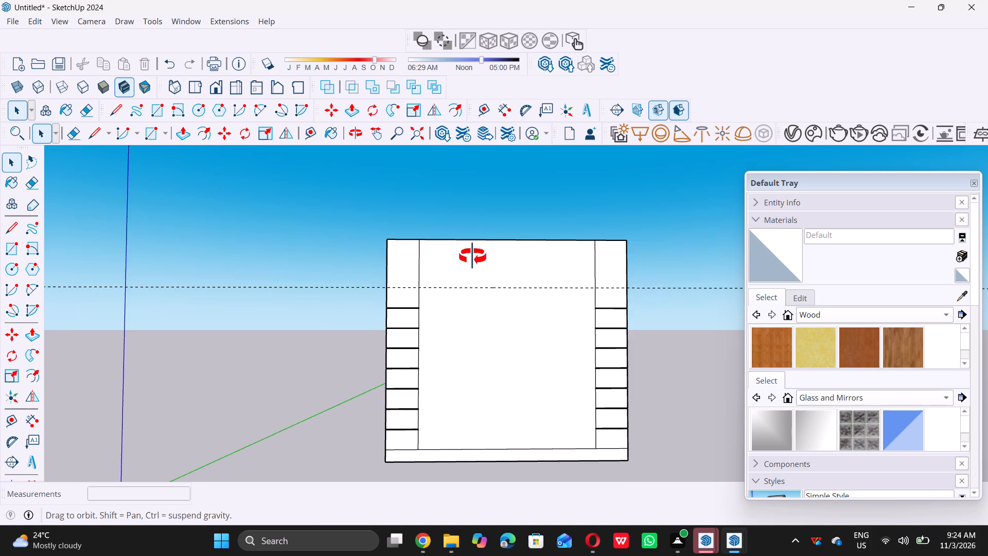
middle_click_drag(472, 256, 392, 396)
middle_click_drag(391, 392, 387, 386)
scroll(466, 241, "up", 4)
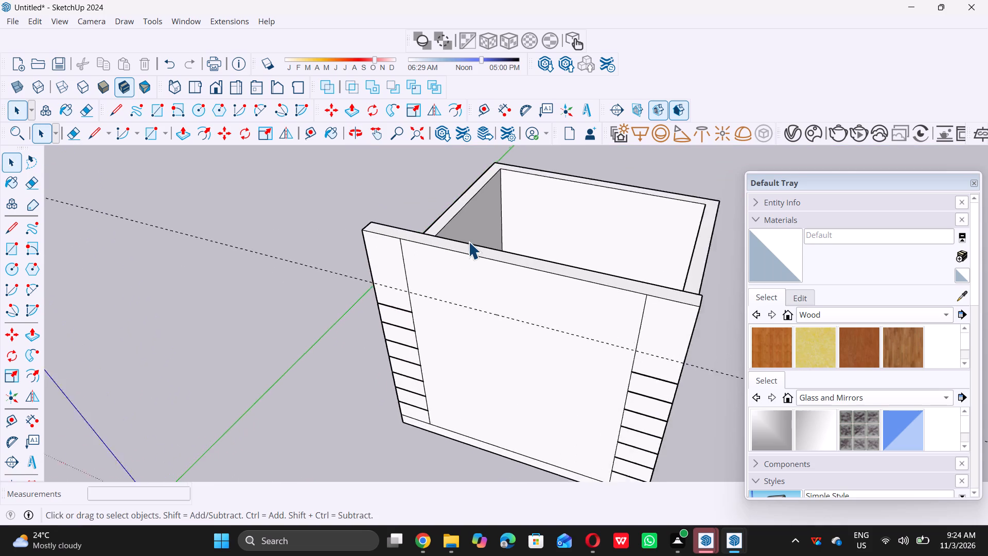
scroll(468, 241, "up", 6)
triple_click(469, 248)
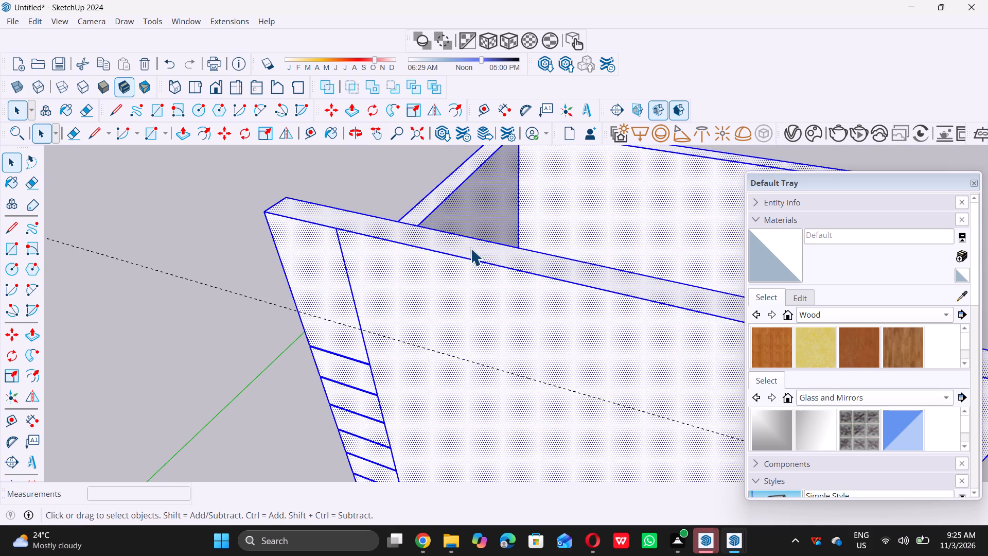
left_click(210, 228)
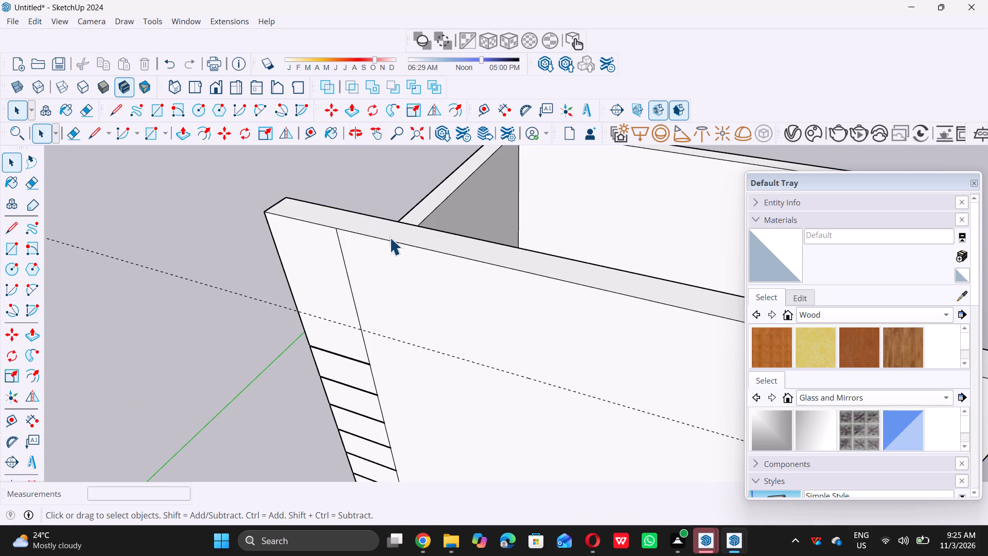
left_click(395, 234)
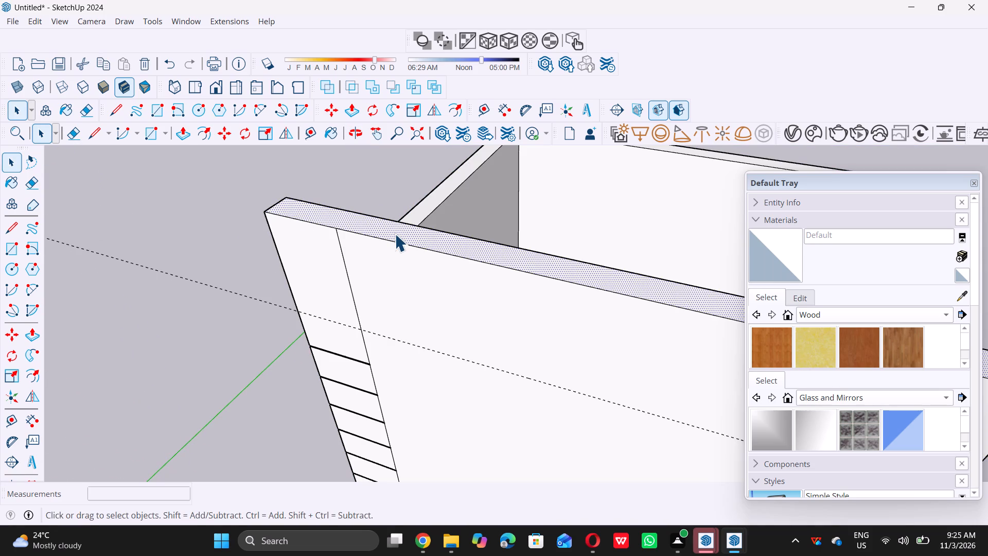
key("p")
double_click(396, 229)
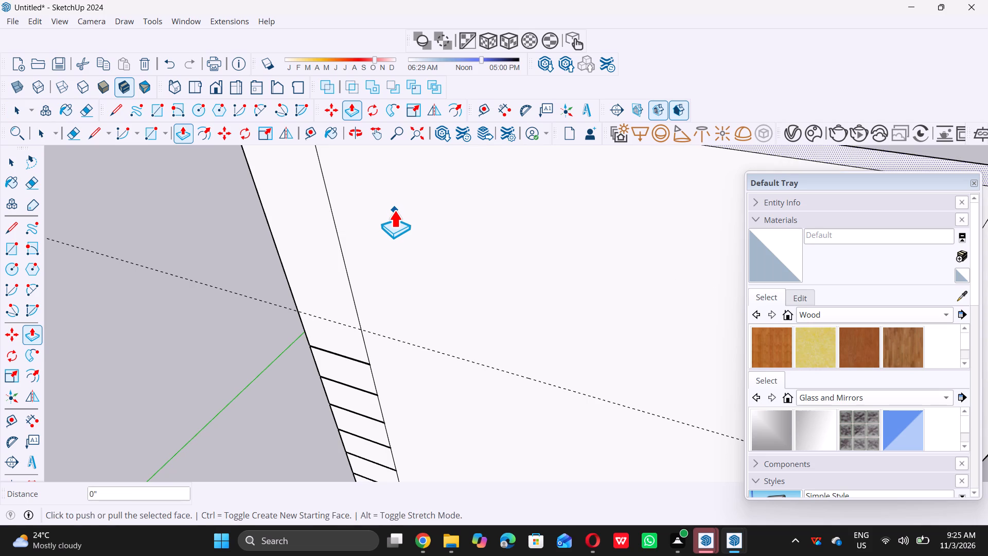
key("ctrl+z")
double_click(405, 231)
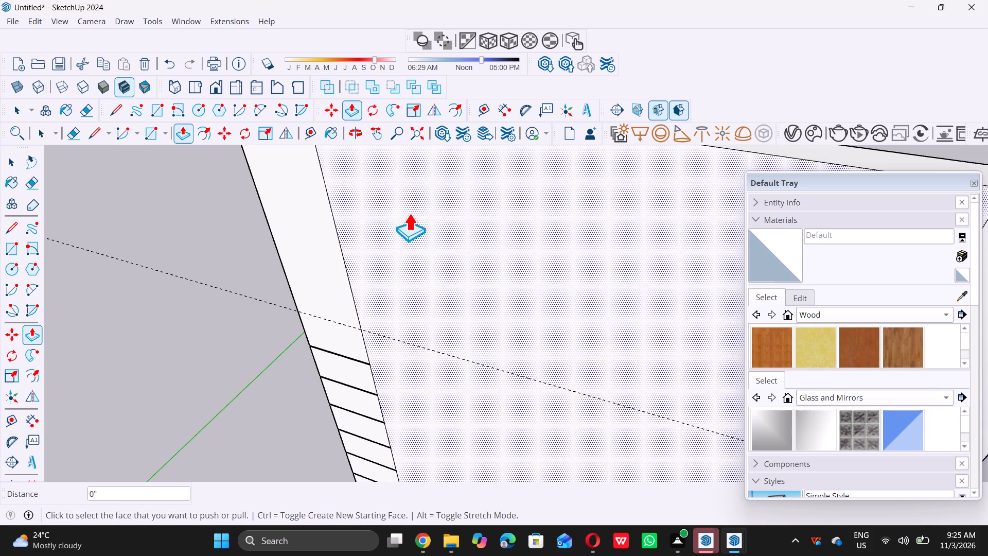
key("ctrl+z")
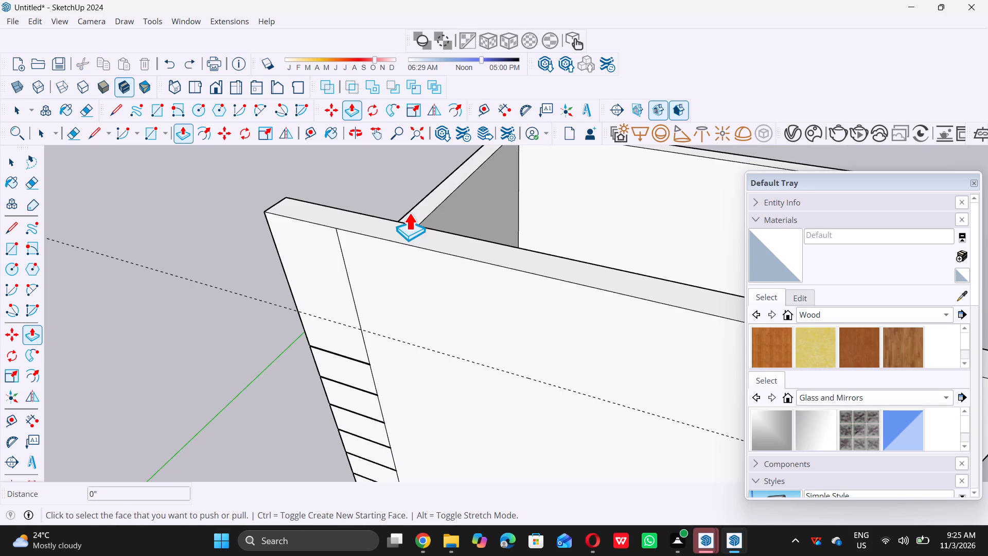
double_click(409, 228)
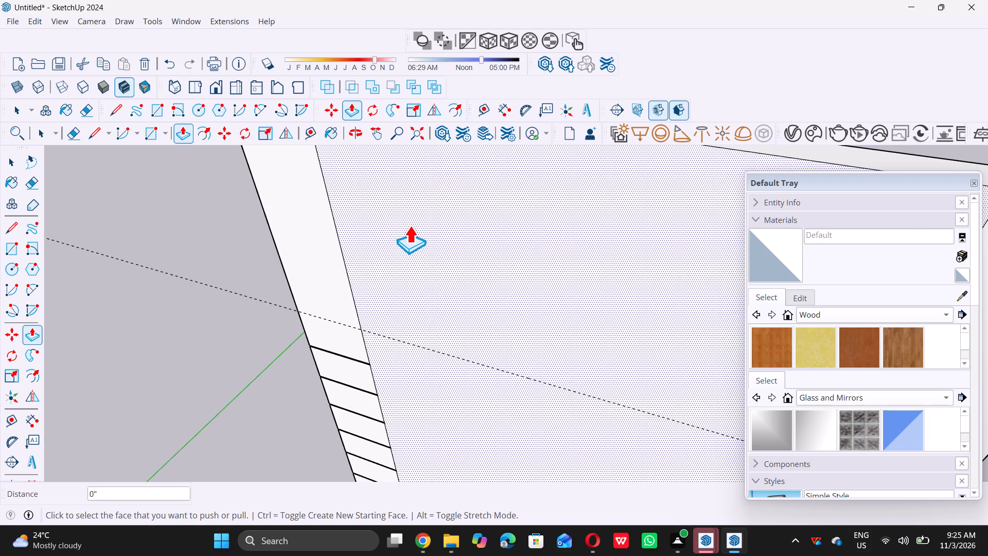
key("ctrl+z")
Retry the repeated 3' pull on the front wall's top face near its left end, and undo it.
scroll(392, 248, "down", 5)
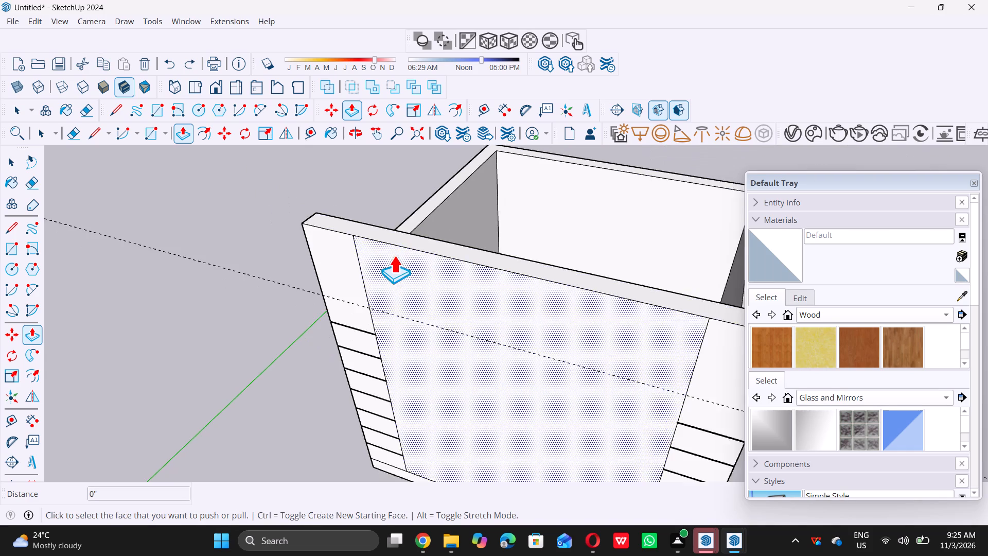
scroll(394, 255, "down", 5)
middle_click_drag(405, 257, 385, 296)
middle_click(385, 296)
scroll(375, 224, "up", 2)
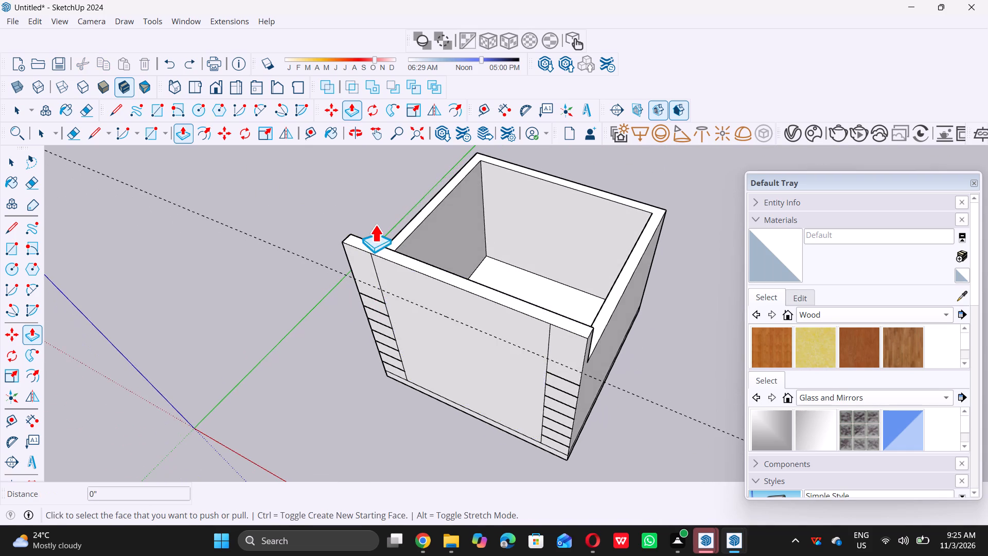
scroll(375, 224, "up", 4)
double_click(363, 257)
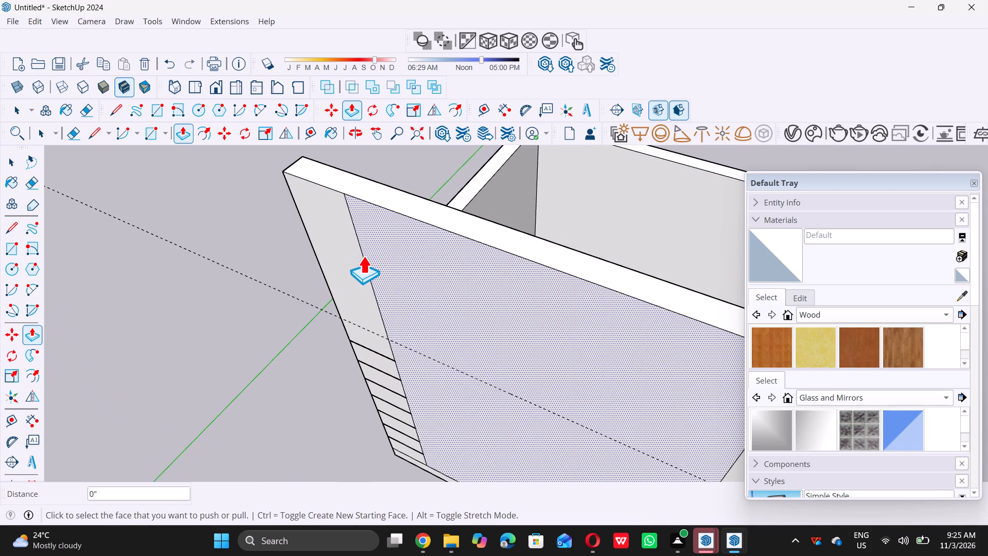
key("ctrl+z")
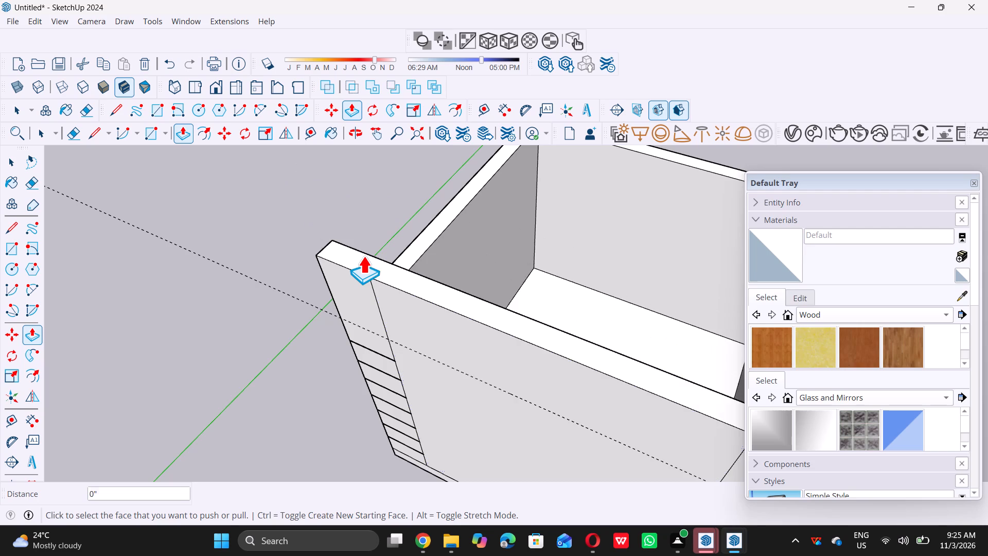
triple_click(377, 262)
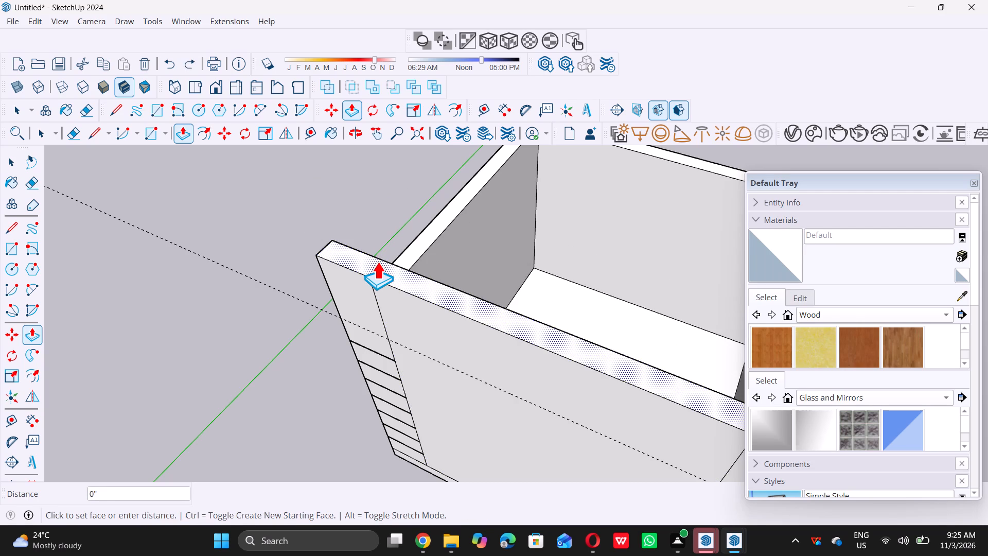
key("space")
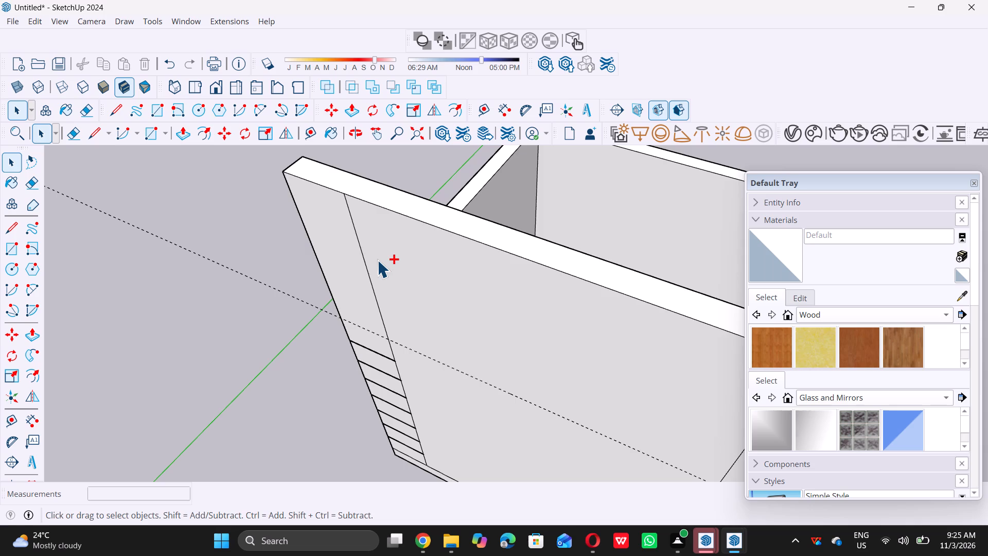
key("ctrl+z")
Push/Pull the front wall's top face up by another 1" and clear the selection.
scroll(369, 283, "down", 6)
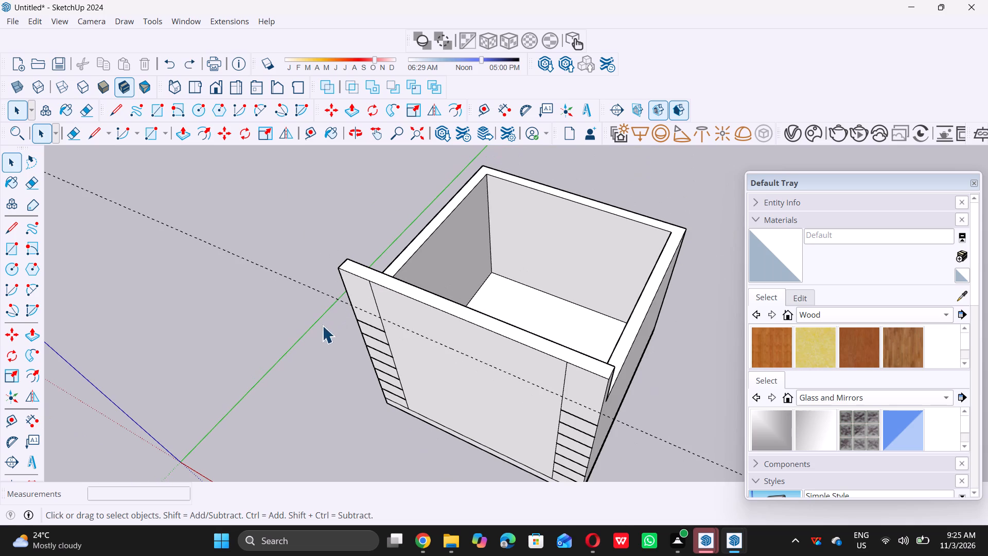
double_click(322, 325)
middle_click_drag(363, 312, 366, 298)
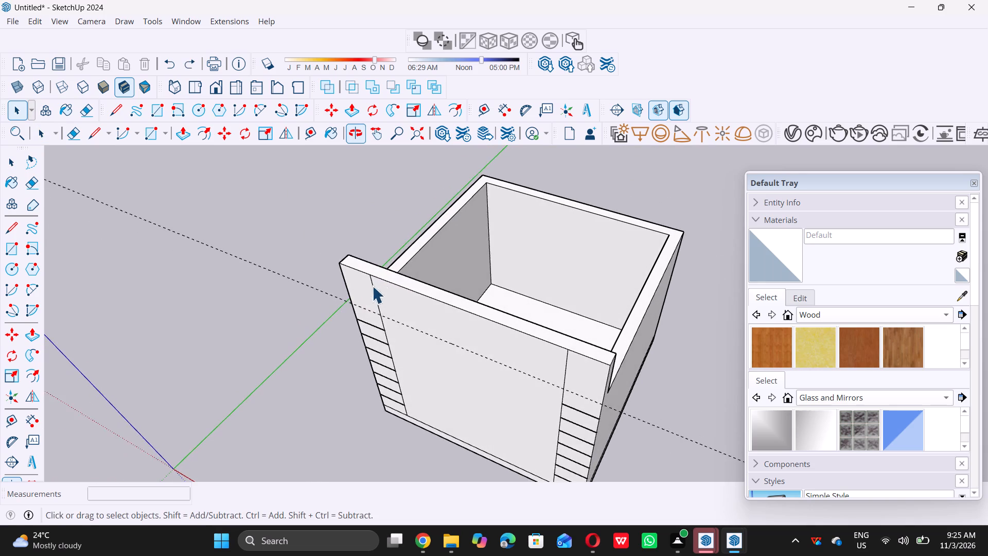
scroll(379, 269, "up", 11)
left_click(373, 279)
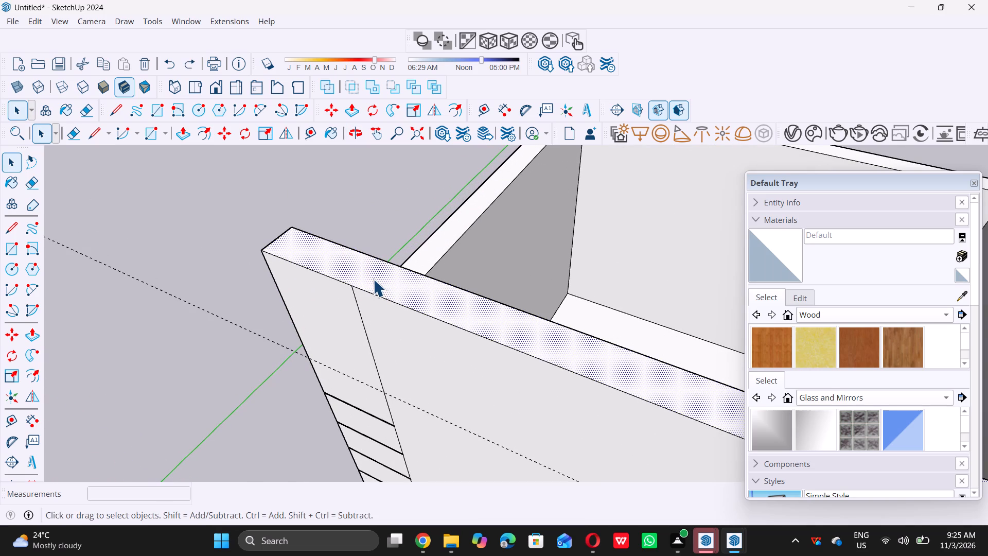
key("p")
left_click(375, 272)
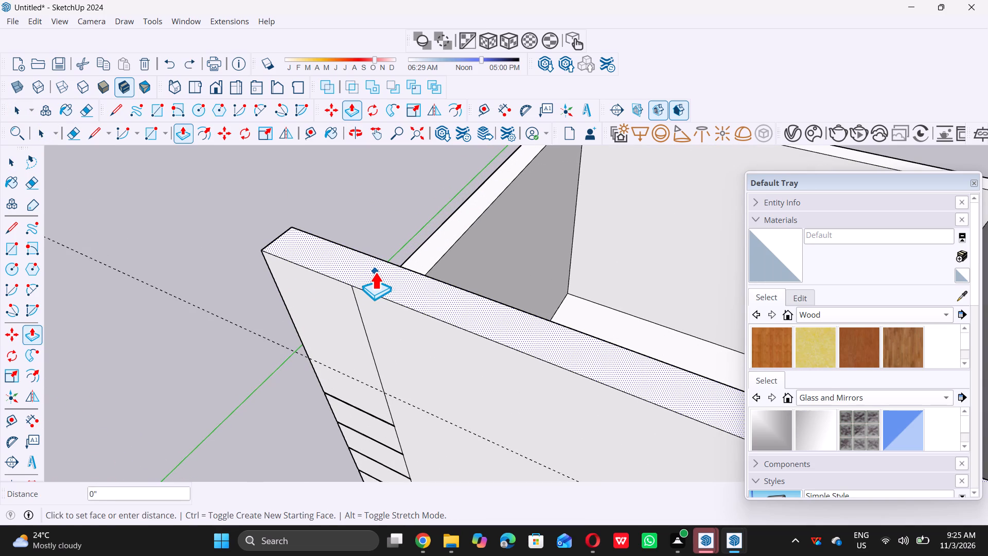
key("1")
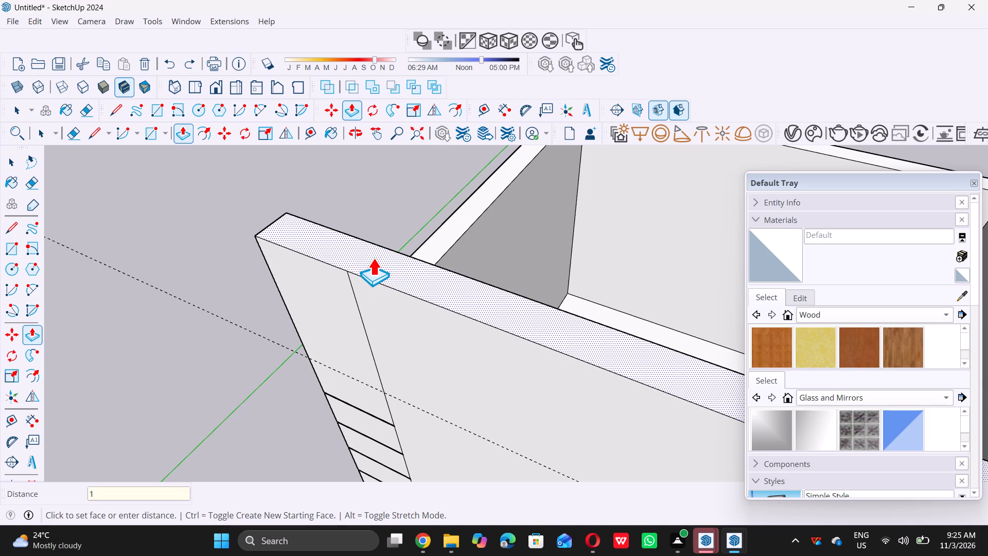
key("shift+quotedbl")
key("Return")
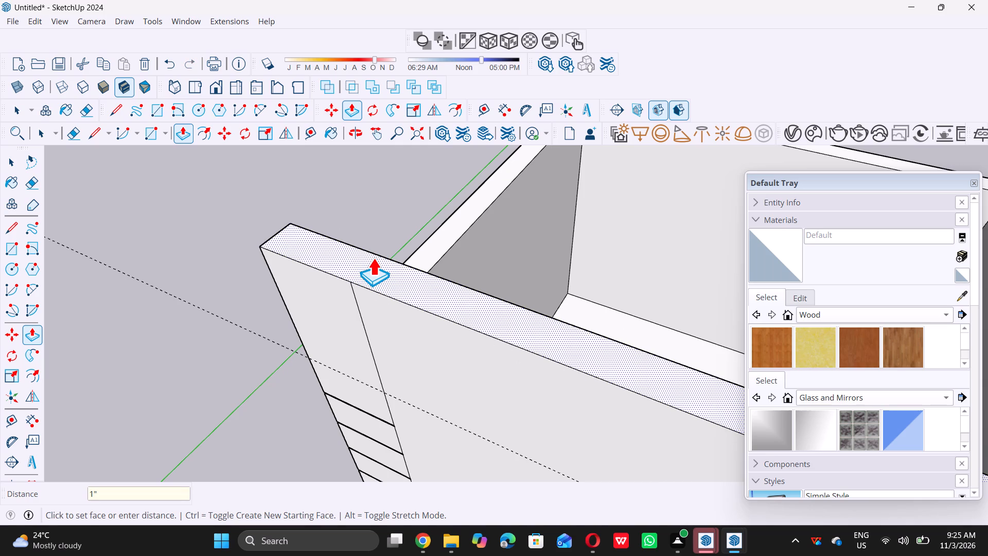
key("space")
left_click(199, 378)
scroll(436, 278, "down", 11)
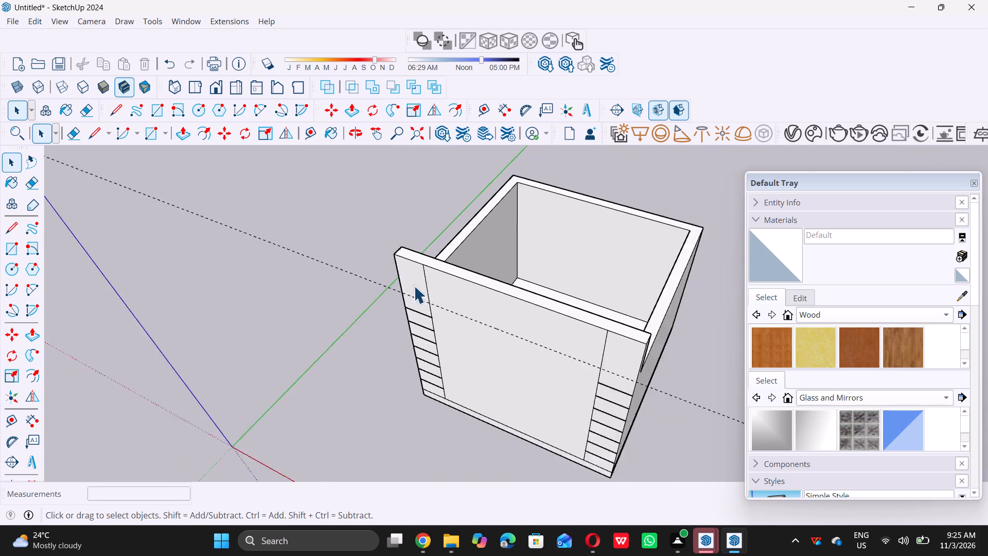
Draw a 15' horizontal line along the guide across the full width of the box's front face.
scroll(414, 286, "down", 8)
middle_click_drag(462, 328, 531, 207)
middle_click(531, 207)
middle_click_drag(454, 279, 475, 236)
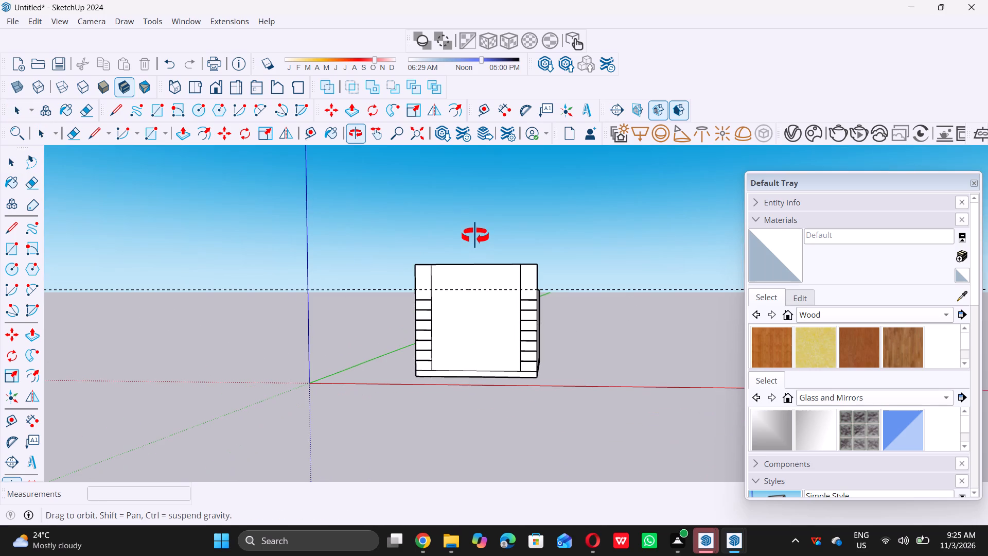
middle_click_drag(475, 236, 470, 240)
middle_click(470, 240)
scroll(442, 283, "up", 7)
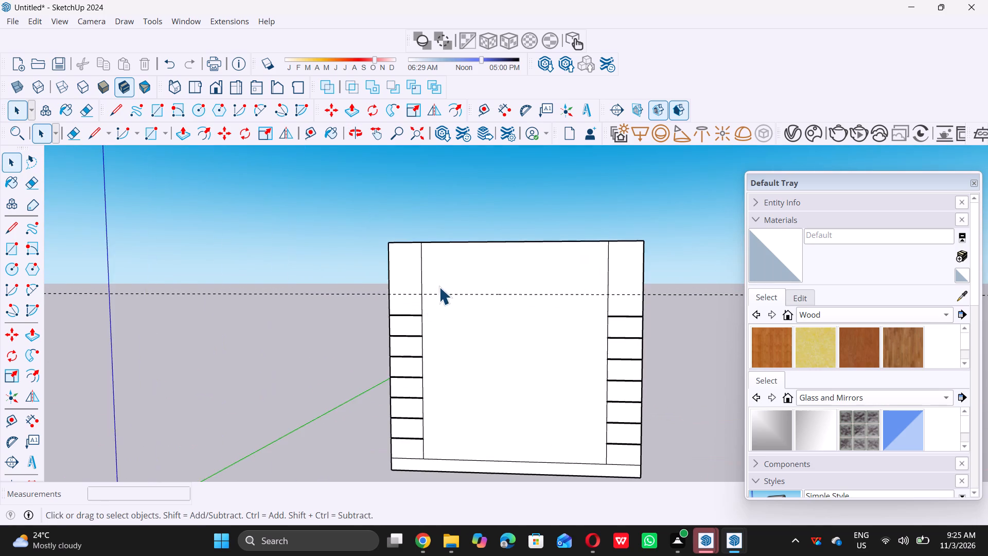
scroll(437, 288, "down", 6)
scroll(494, 280, "up", 6)
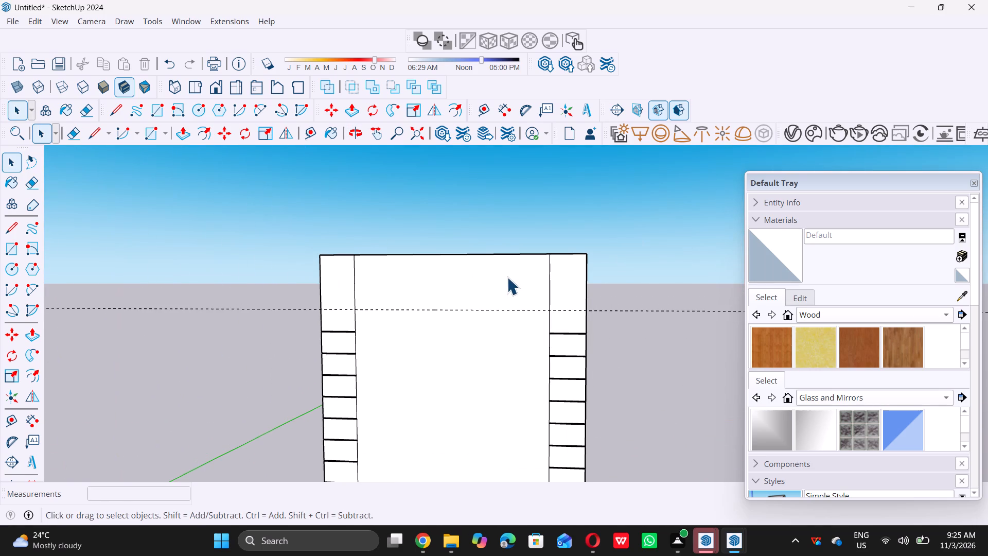
key("l")
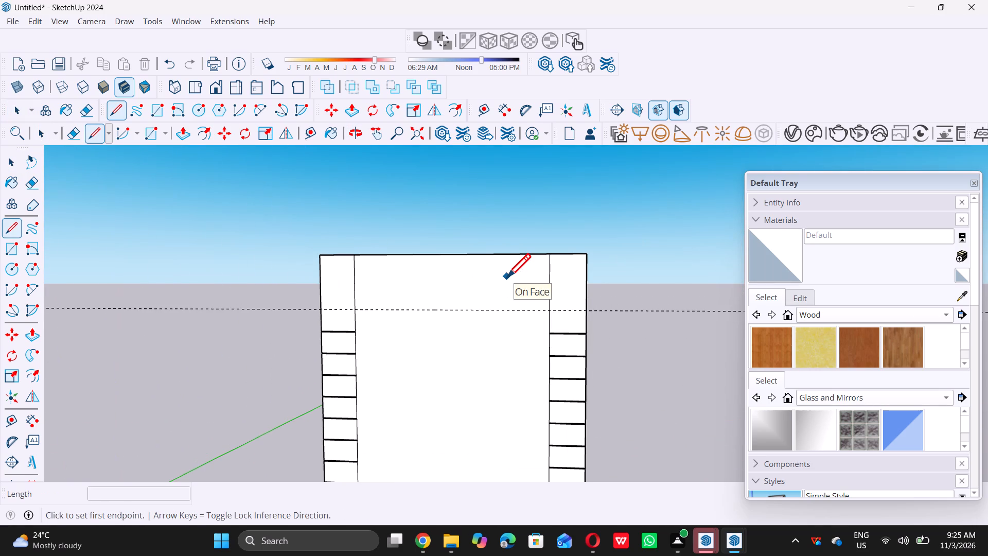
scroll(341, 294, "up", 11)
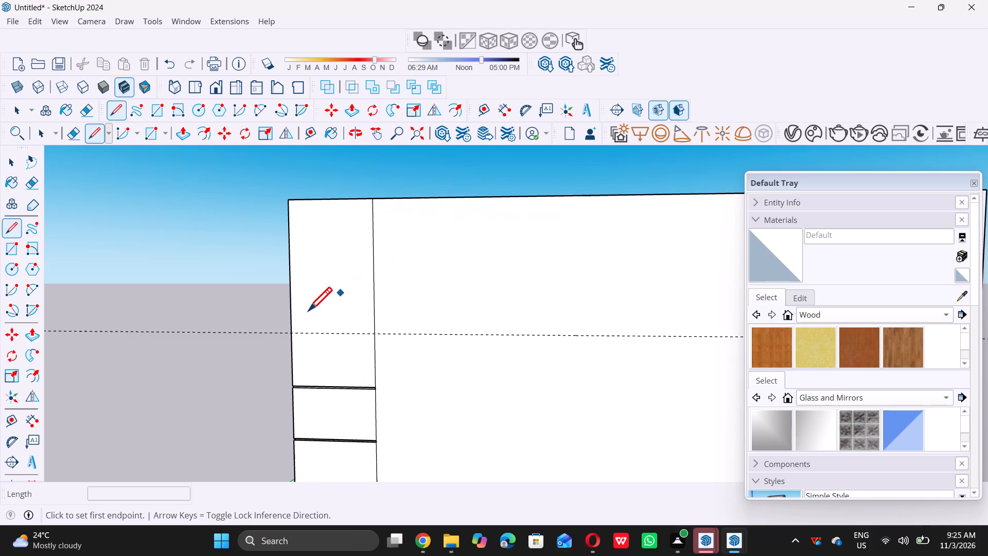
double_click(292, 336)
scroll(290, 335, "down", 4)
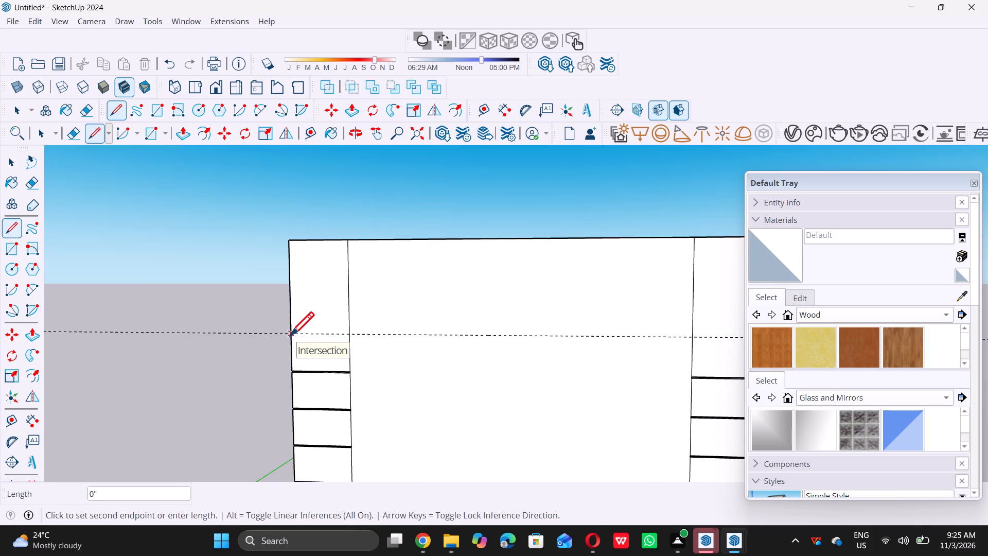
scroll(290, 335, "down", 1)
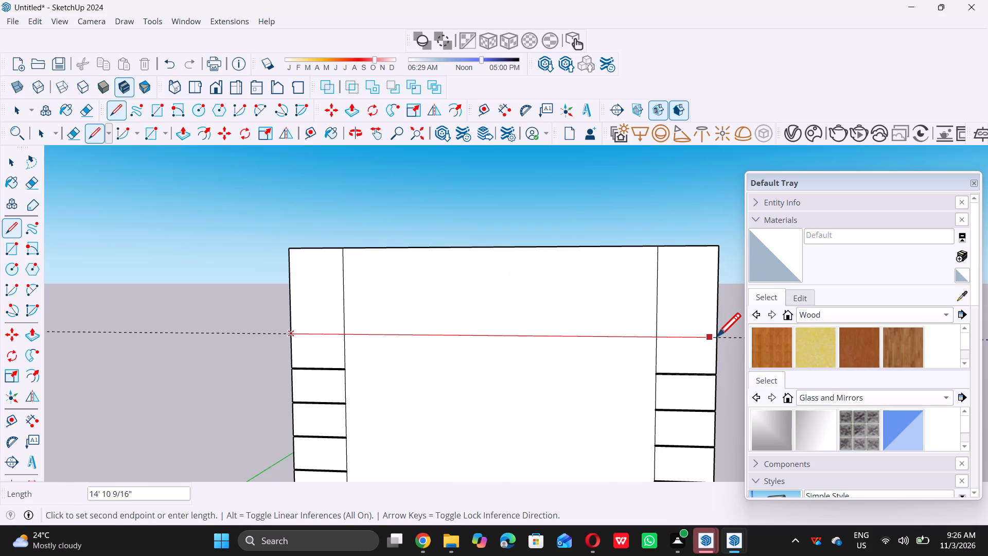
left_click(720, 337)
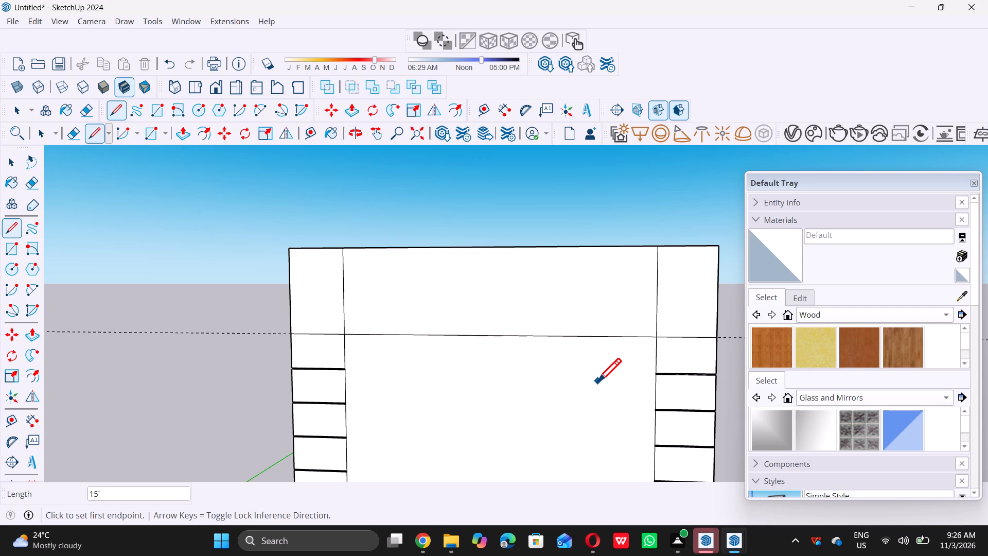
key("space")
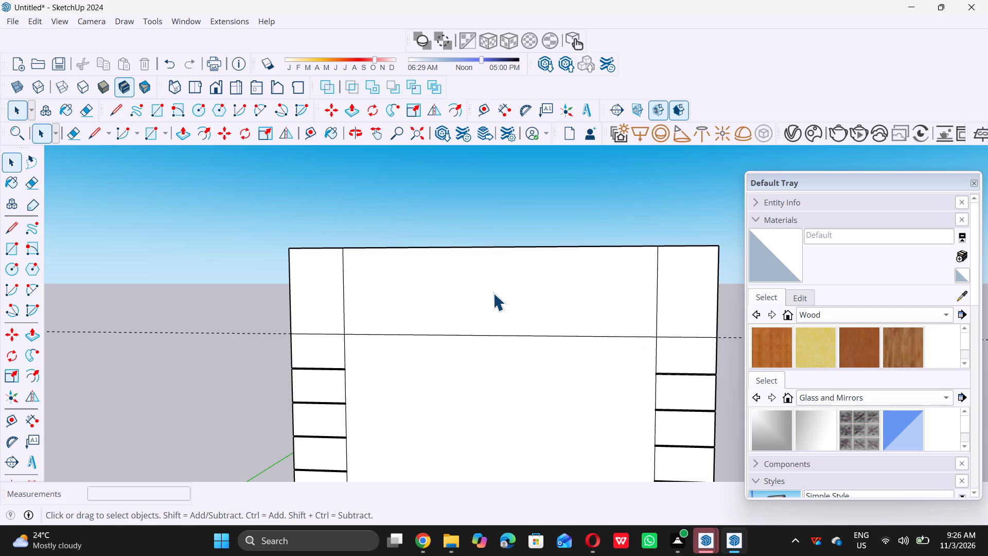
Erase the two vertical corner-strip edges above the new line on the front face.
scroll(472, 273, "down", 4)
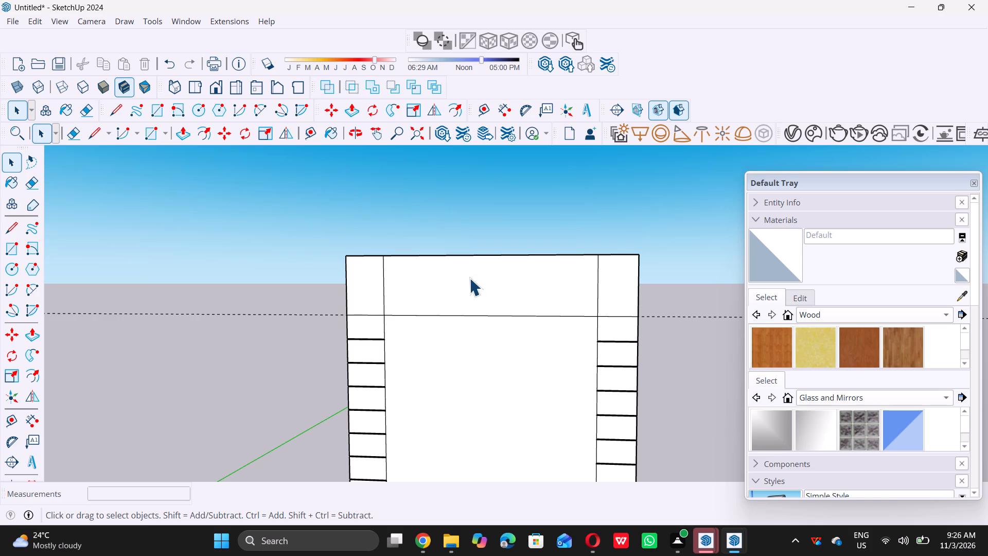
key("e")
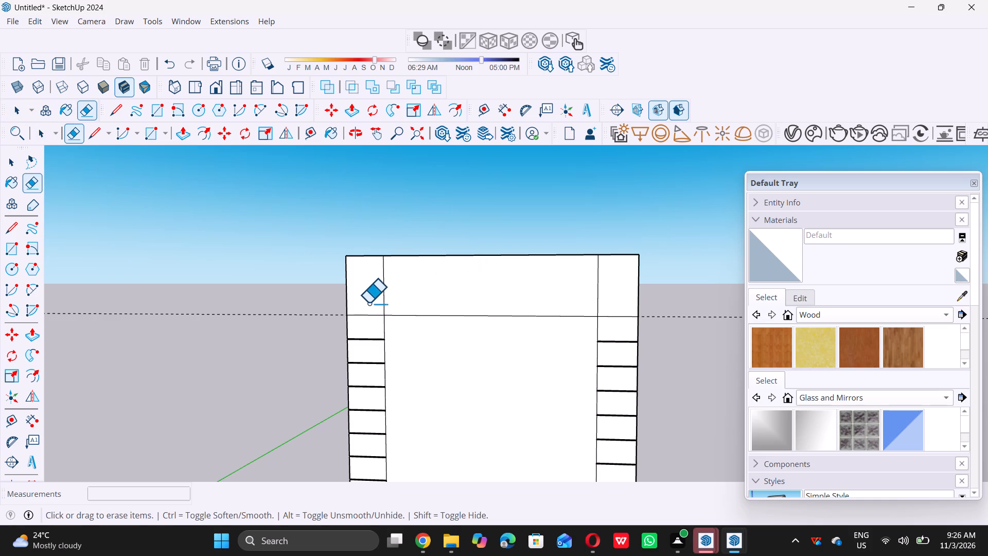
left_click(383, 291)
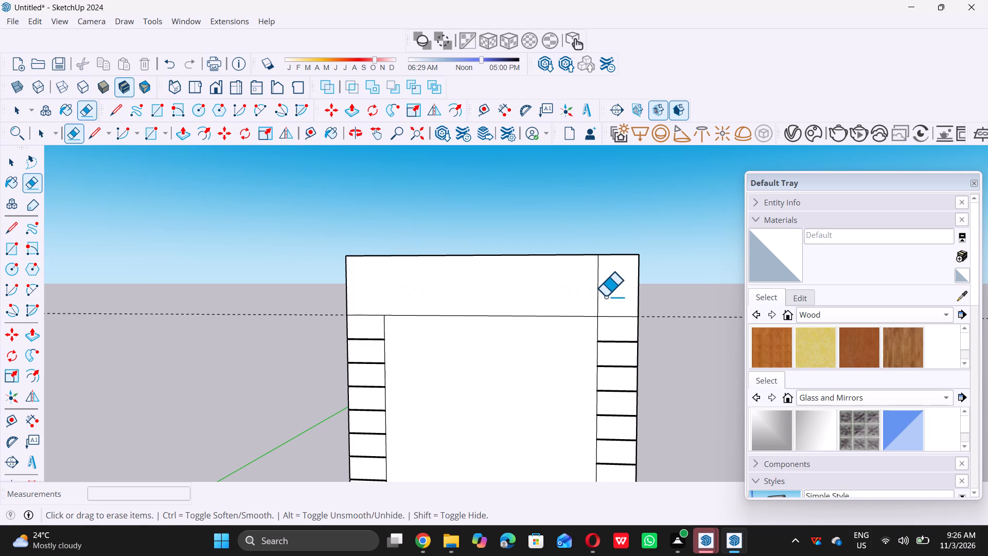
triple_click(598, 290)
triple_click(598, 290)
left_click(598, 290)
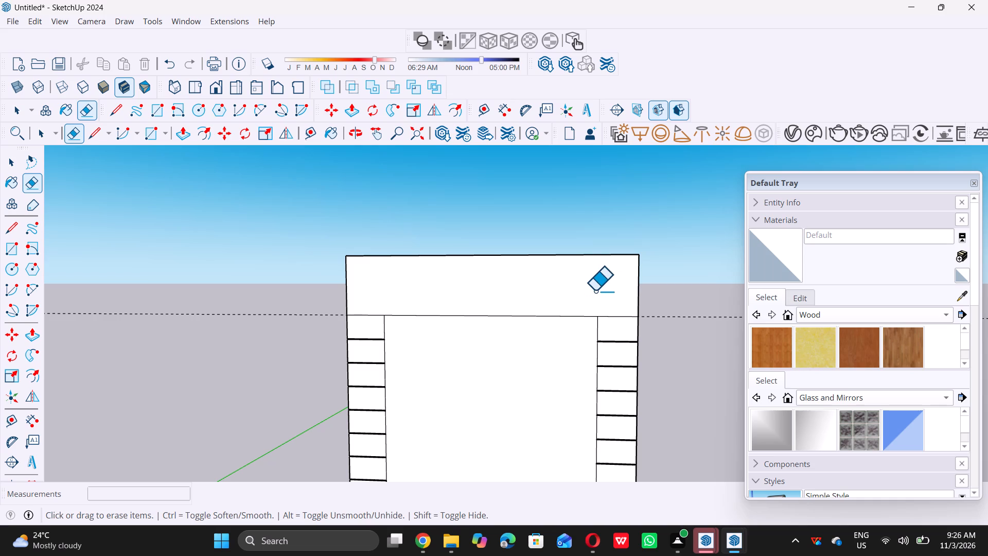
key("space")
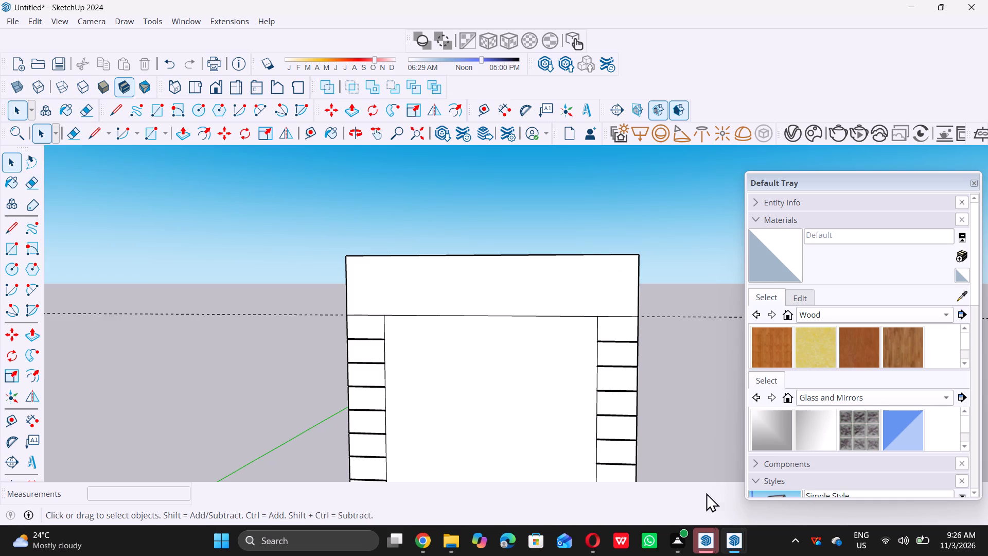
Switch to the Toilet room's V-Ray Frame Buffer, turn on region rendering and examine the bathroom render.
double_click(871, 498)
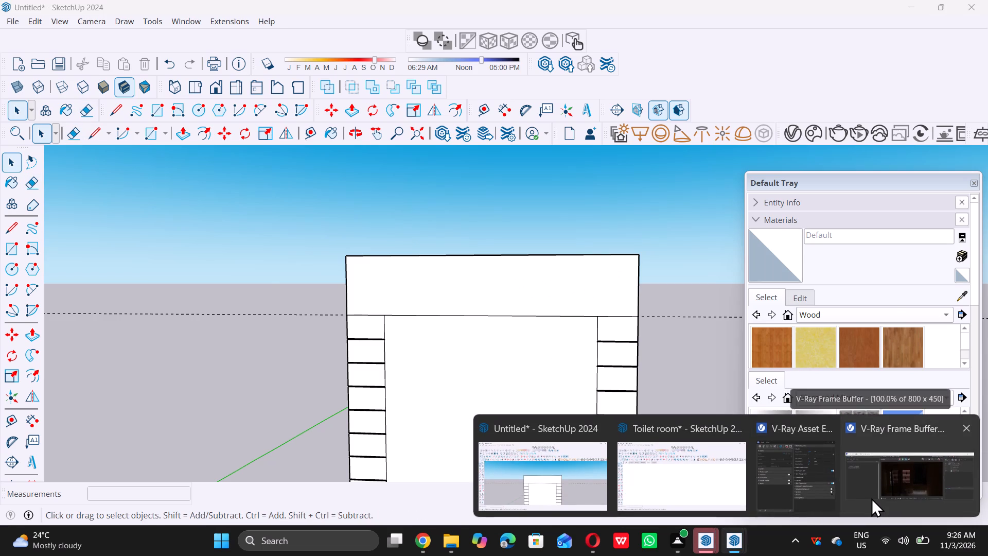
scroll(500, 212, "down", 1)
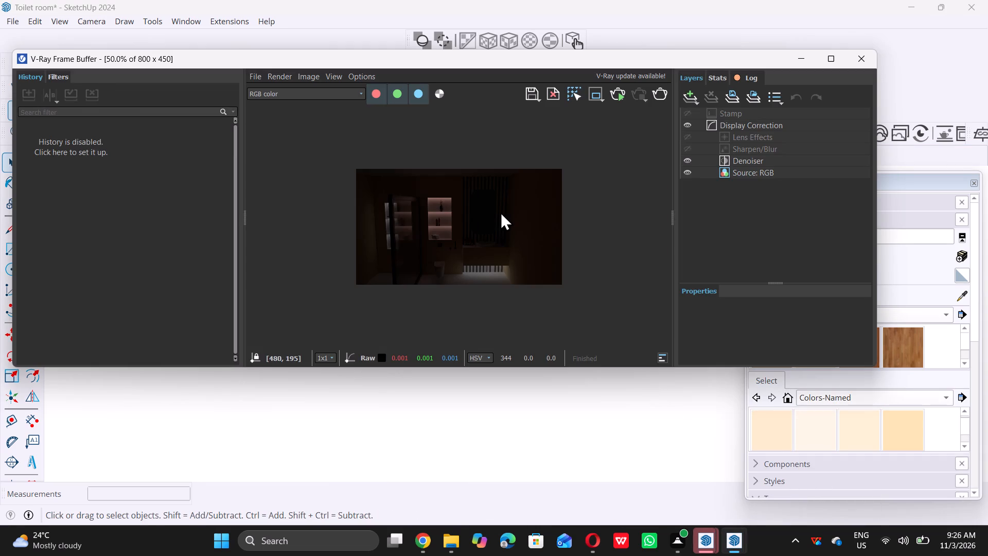
left_click(593, 90)
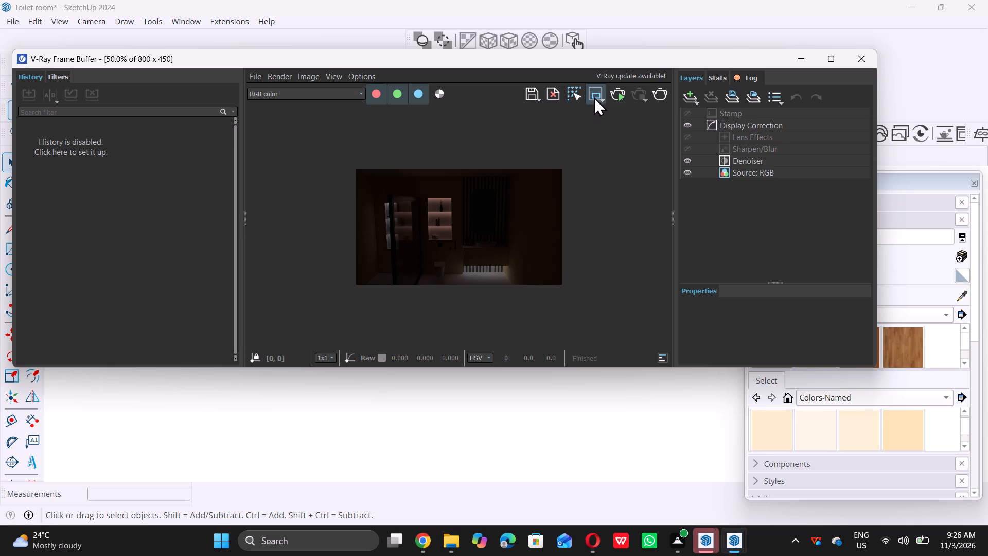
double_click(594, 97)
scroll(461, 231, "up", 2)
scroll(461, 232, "down", 1)
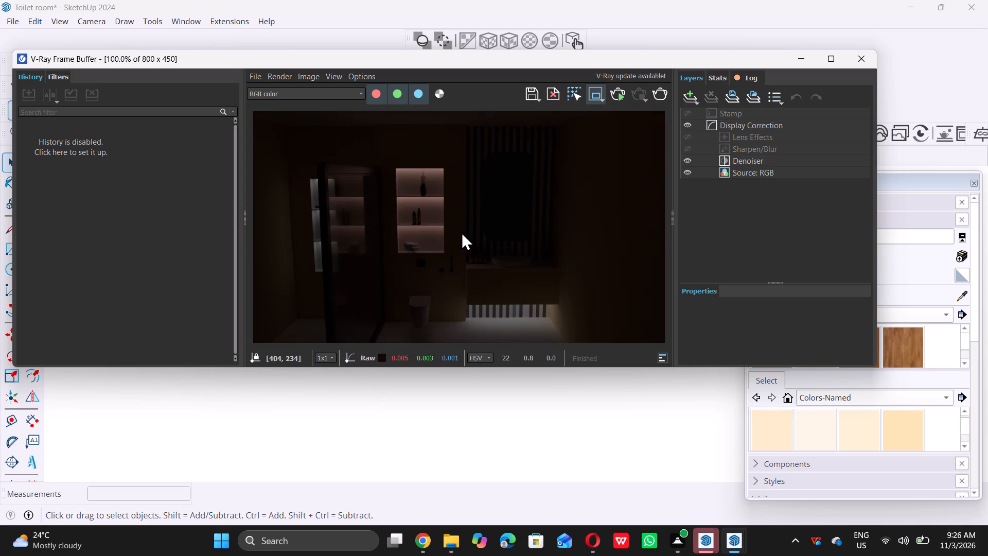
scroll(461, 232, "down", 1)
scroll(457, 252, "up", 1)
scroll(456, 254, "down", 1)
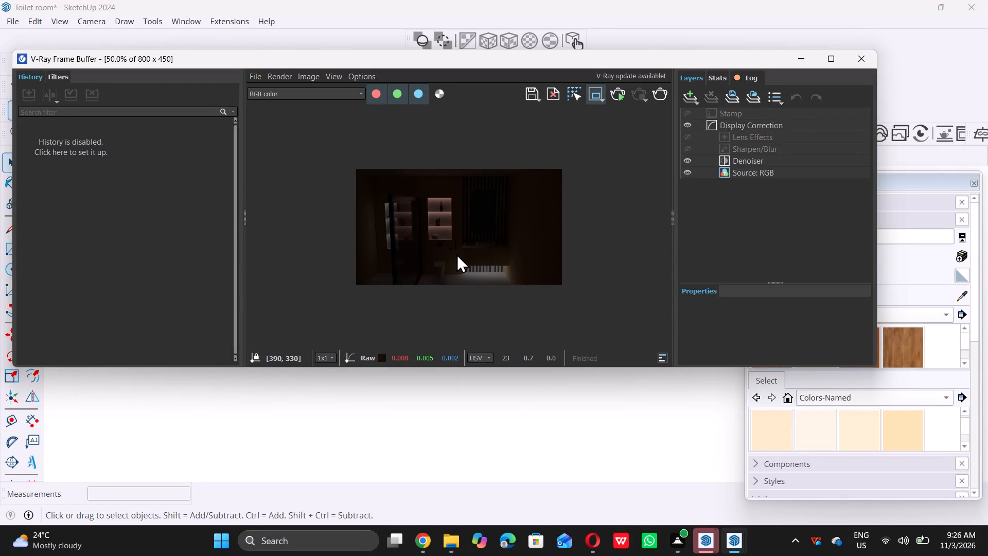
left_click(804, 59)
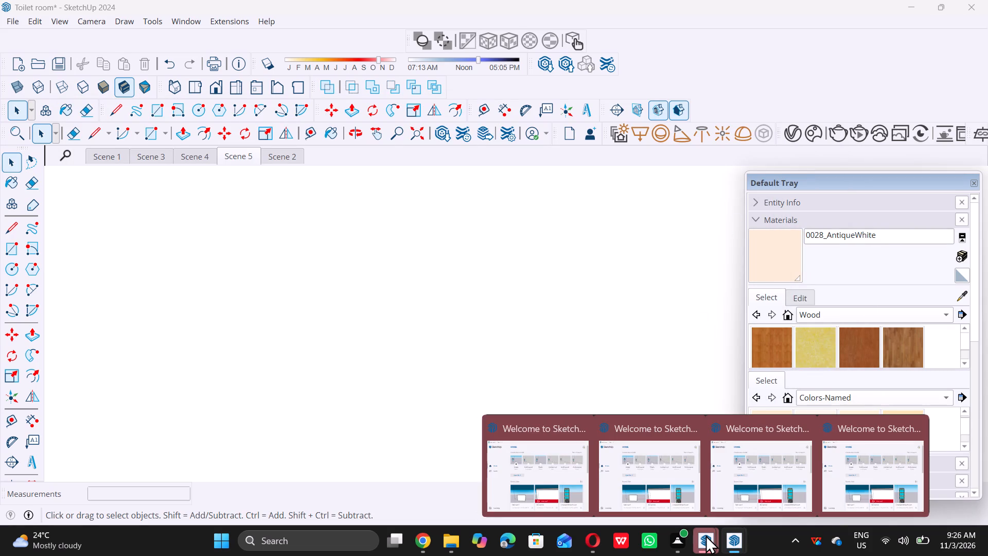
Switch to the Toilet room model and recall Scene 5.
double_click(715, 483)
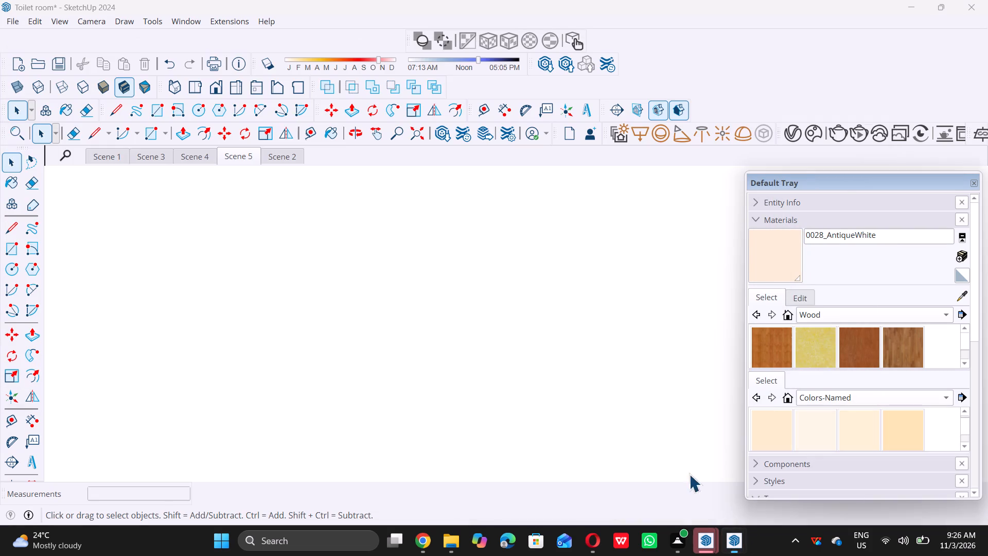
scroll(365, 264, "down", 15)
scroll(265, 212, "down", 9)
scroll(269, 222, "up", 1)
scroll(269, 222, "down", 1)
scroll(281, 201, "down", 20)
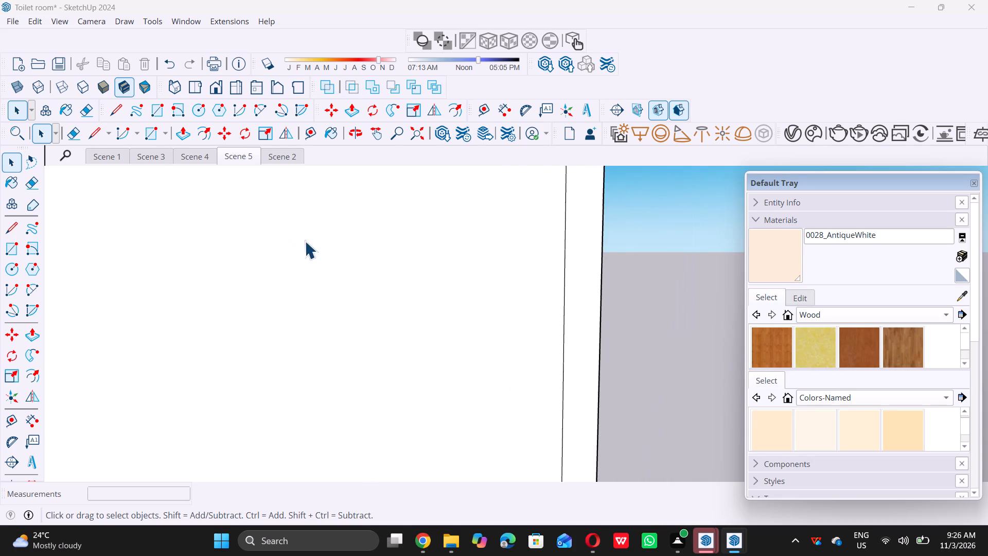
scroll(305, 241, "down", 13)
scroll(426, 275, "down", 6)
middle_click_drag(364, 292, 418, 285)
middle_click(418, 285)
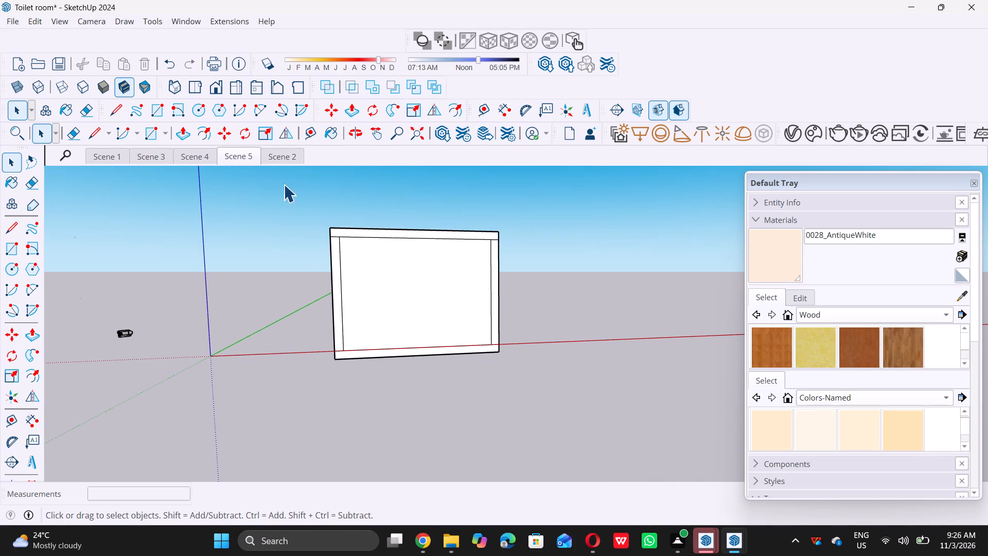
double_click(240, 154)
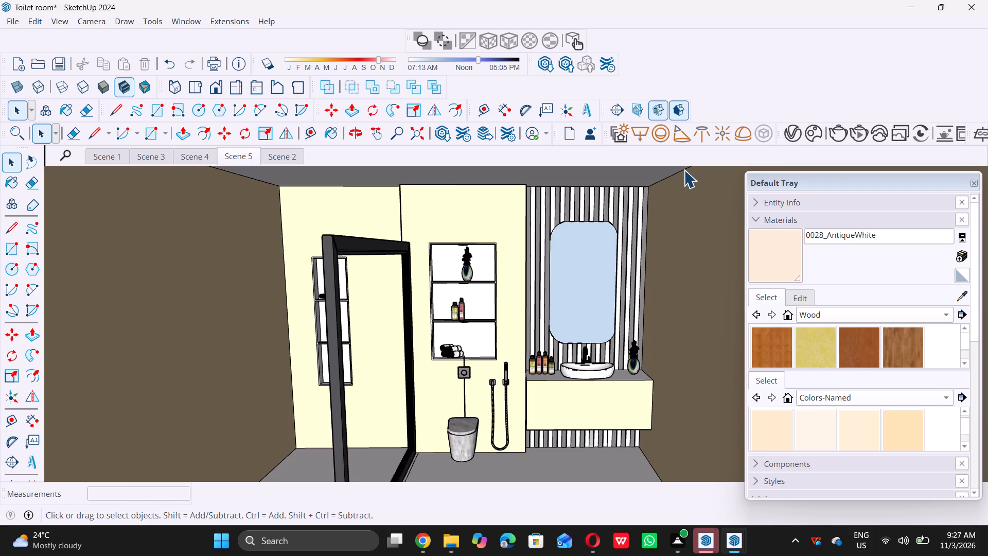
Place a V-Ray sphere light on the ceiling above the black door frame in Scene 5.
left_click(661, 133)
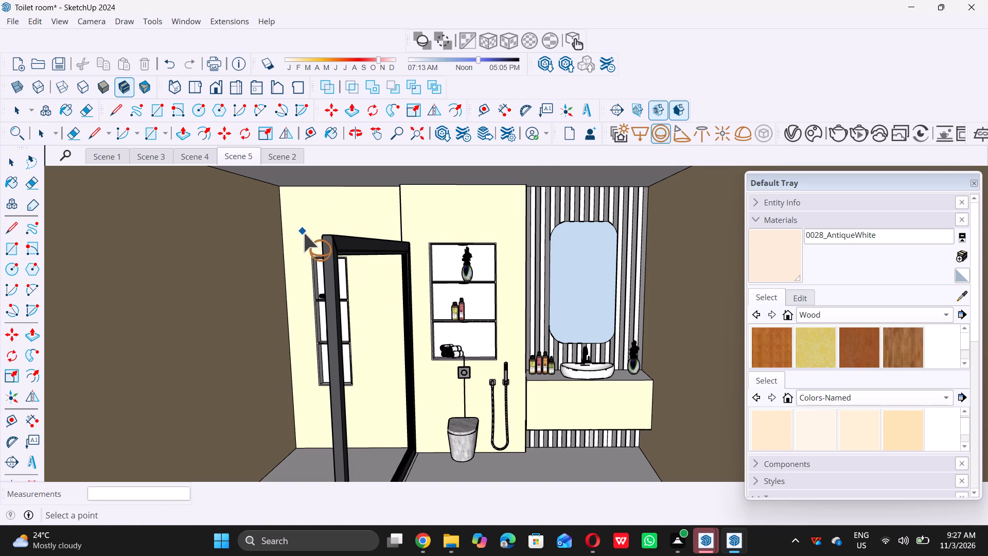
scroll(340, 255, "down", 4)
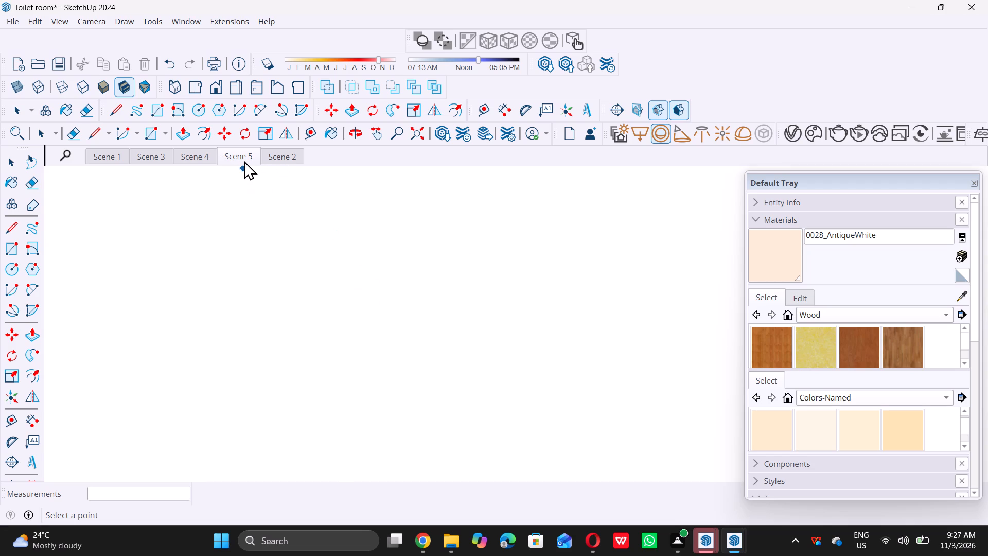
left_click(242, 158)
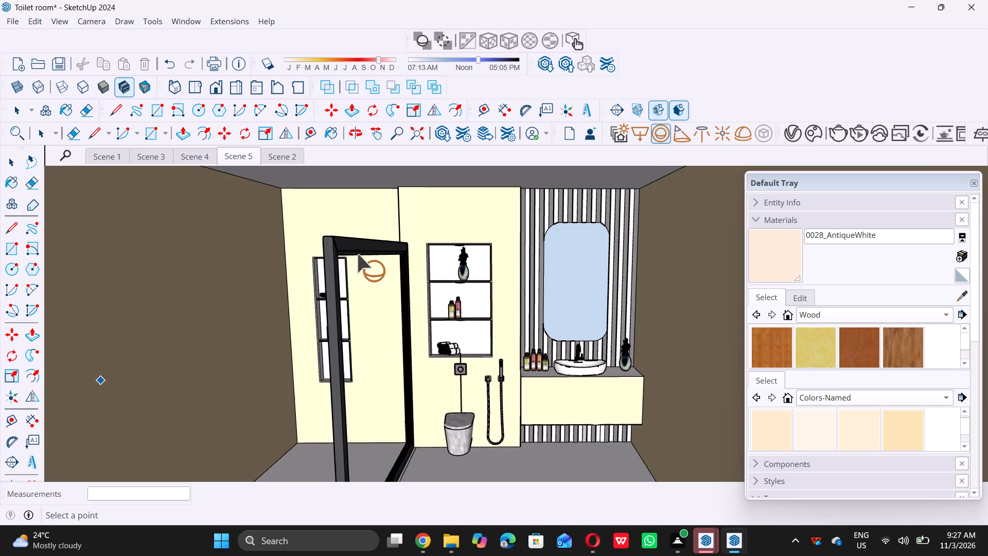
left_click(335, 177)
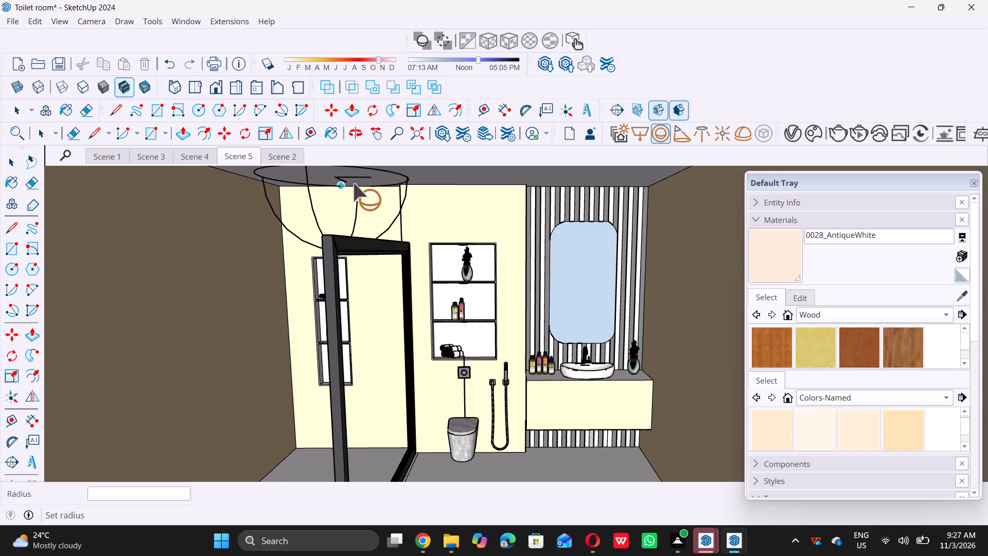
double_click(352, 183)
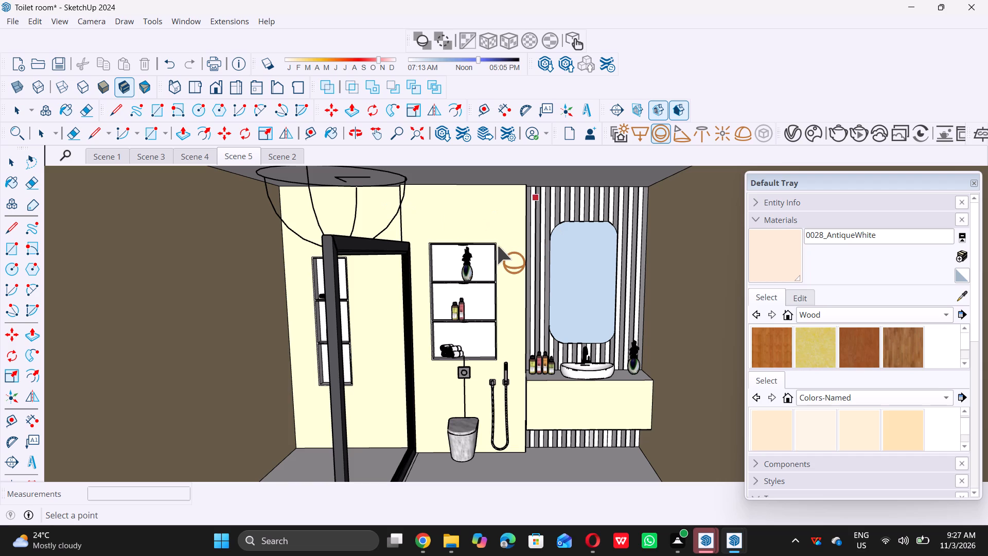
key("space")
scroll(486, 340, "down", 2)
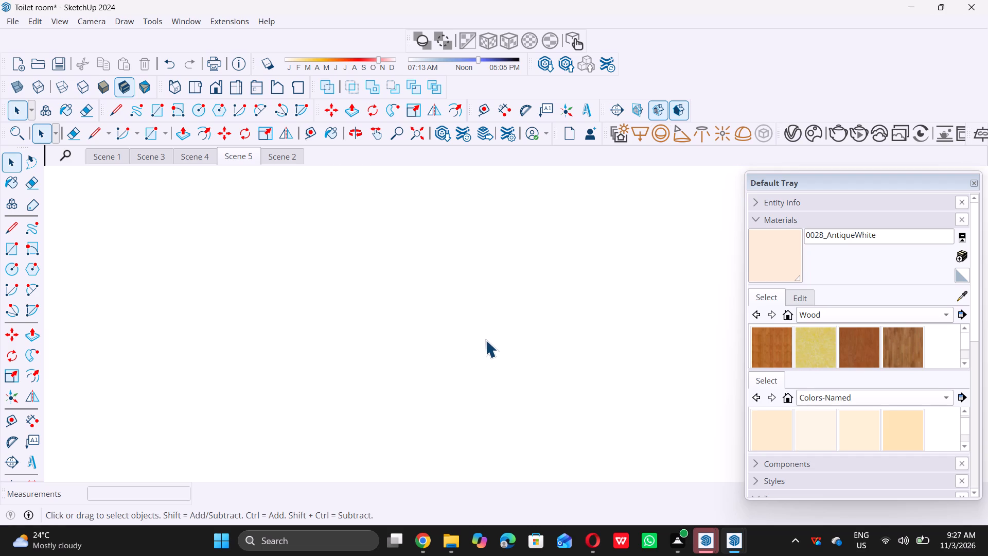
left_click(240, 161)
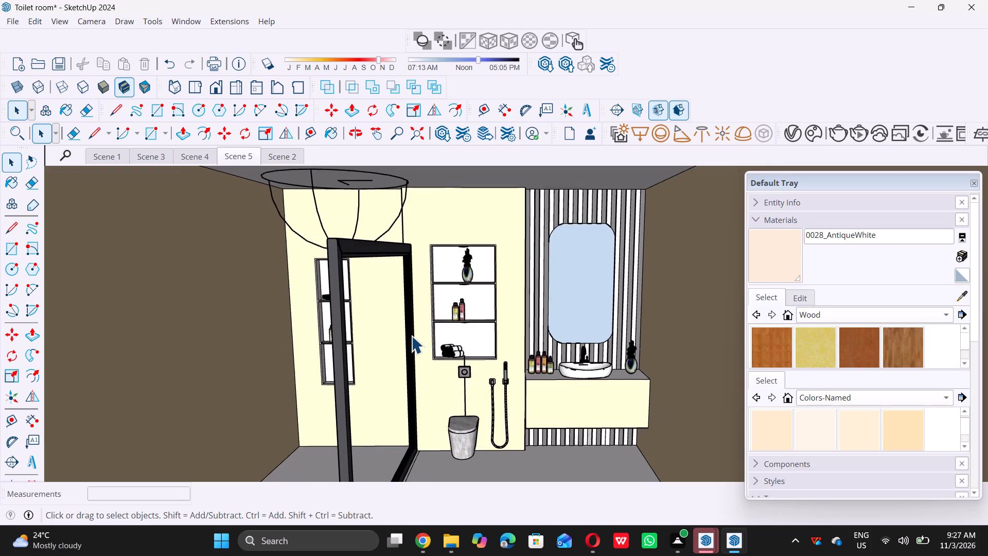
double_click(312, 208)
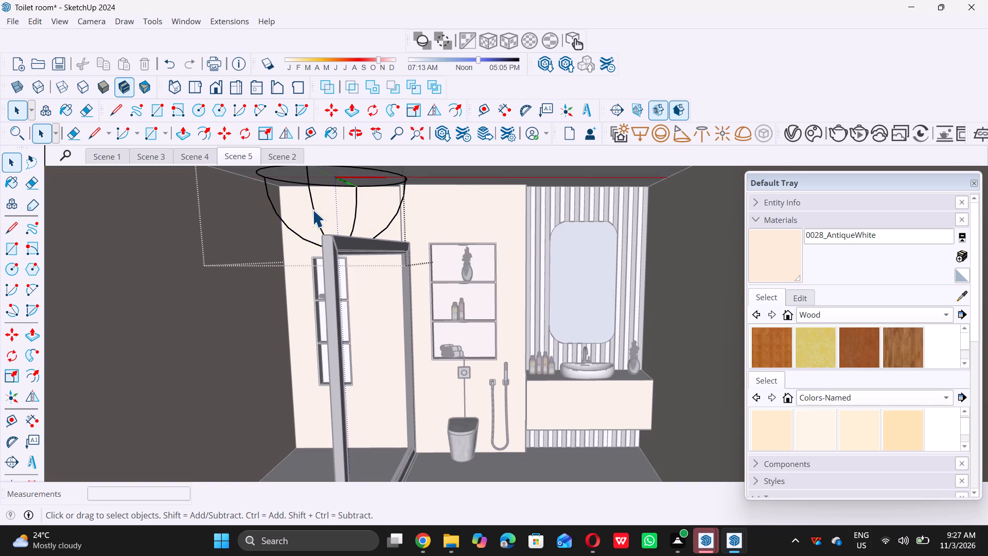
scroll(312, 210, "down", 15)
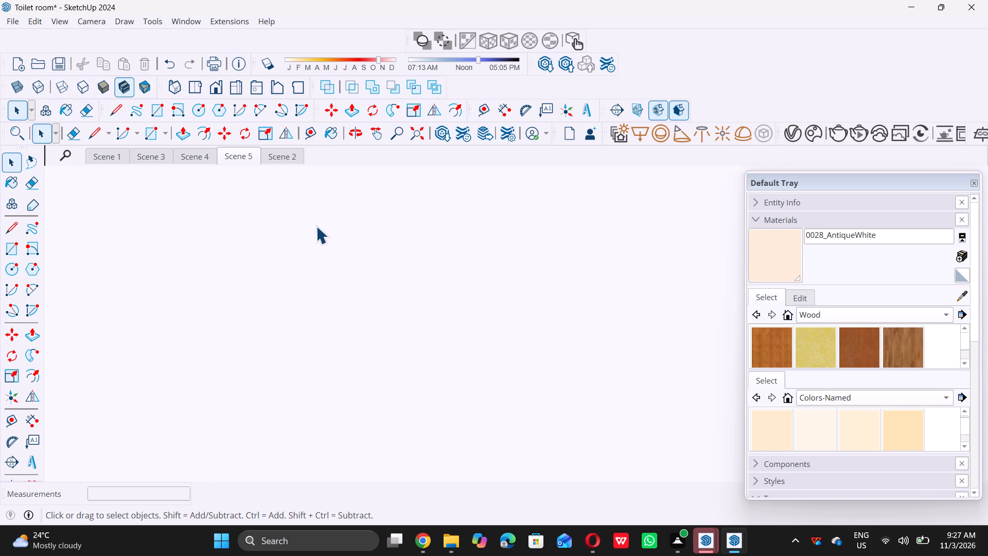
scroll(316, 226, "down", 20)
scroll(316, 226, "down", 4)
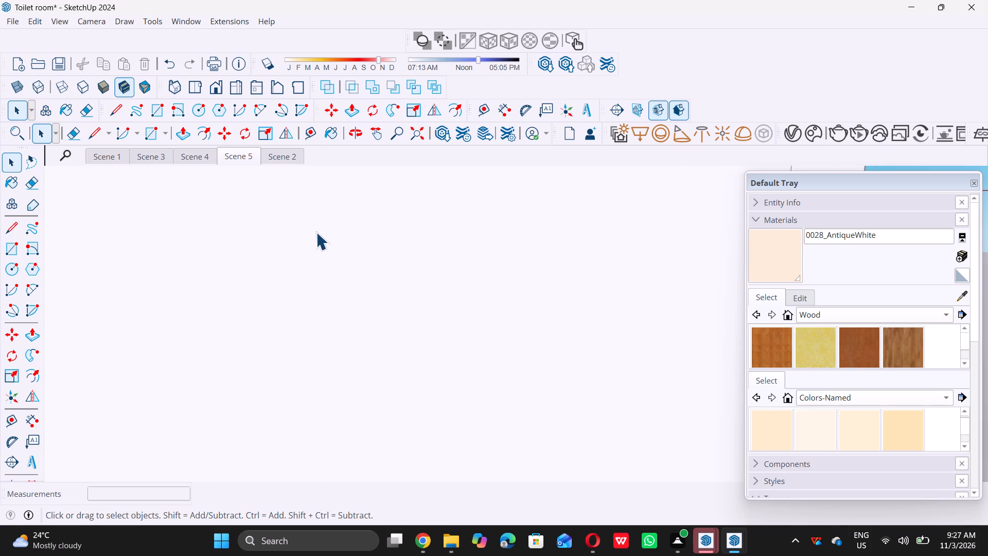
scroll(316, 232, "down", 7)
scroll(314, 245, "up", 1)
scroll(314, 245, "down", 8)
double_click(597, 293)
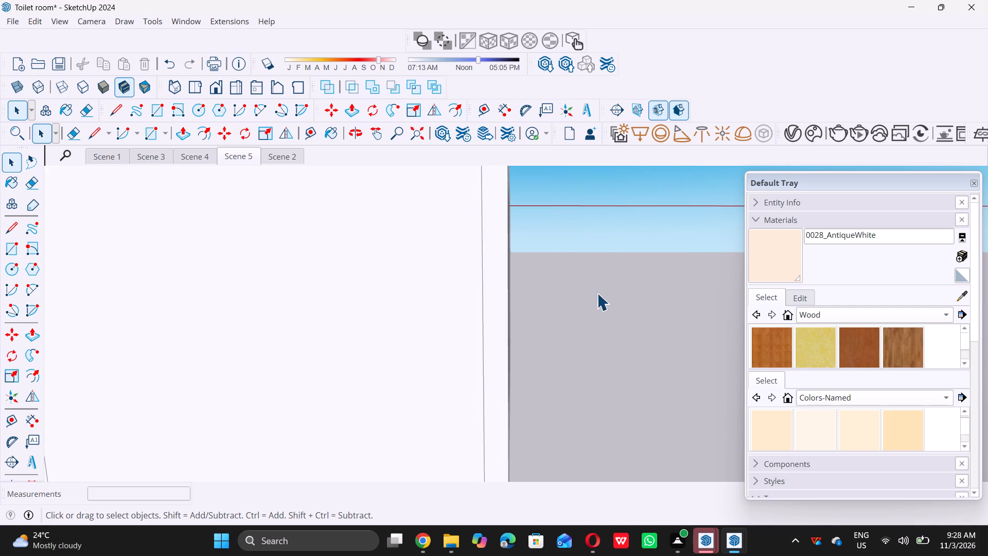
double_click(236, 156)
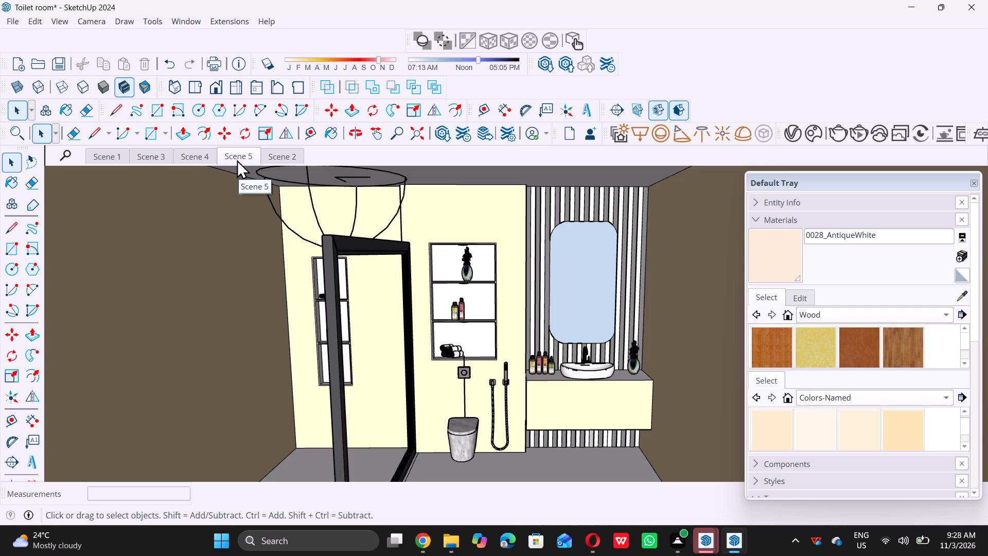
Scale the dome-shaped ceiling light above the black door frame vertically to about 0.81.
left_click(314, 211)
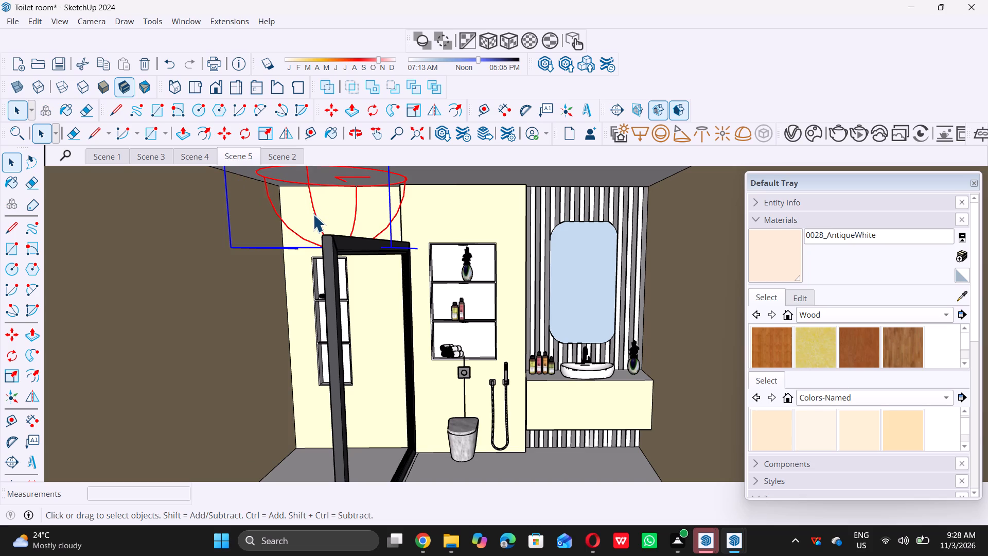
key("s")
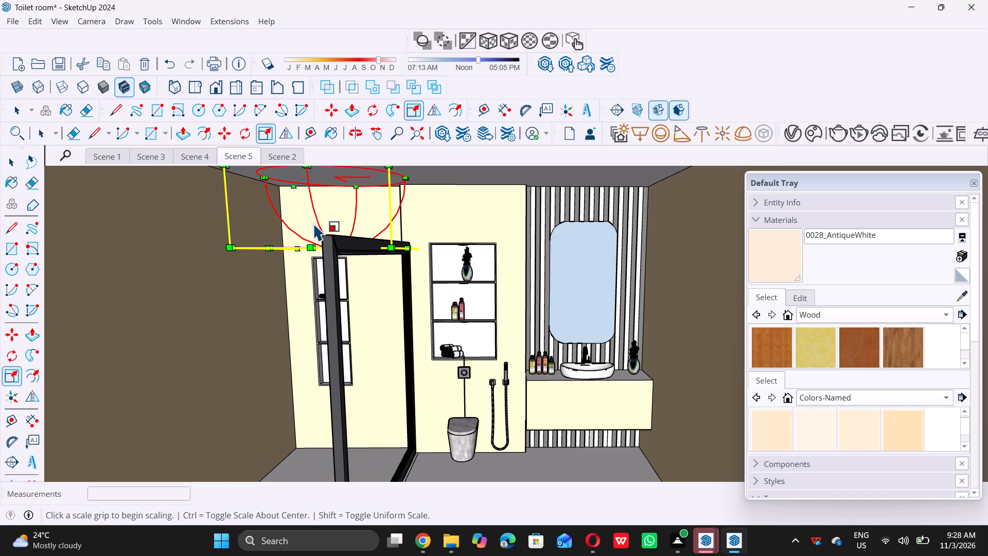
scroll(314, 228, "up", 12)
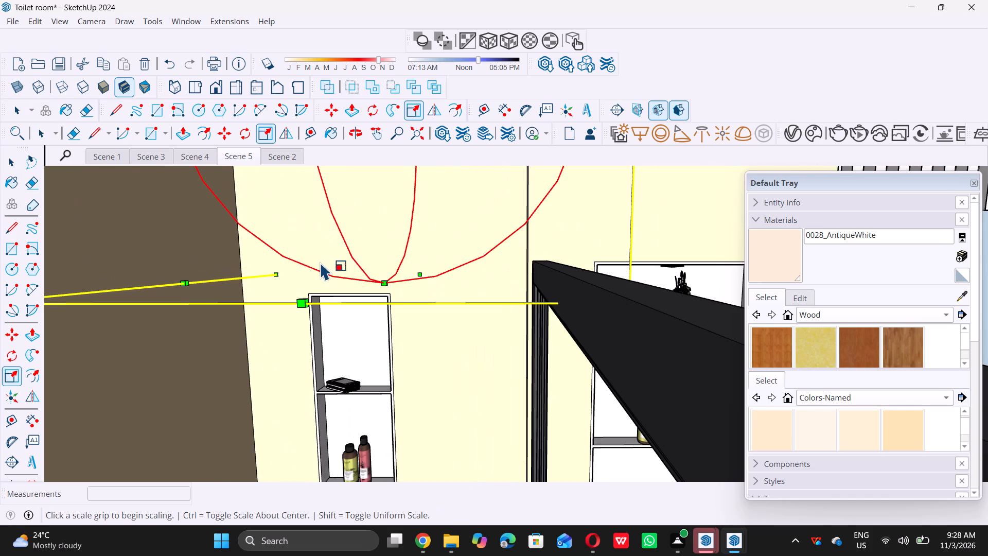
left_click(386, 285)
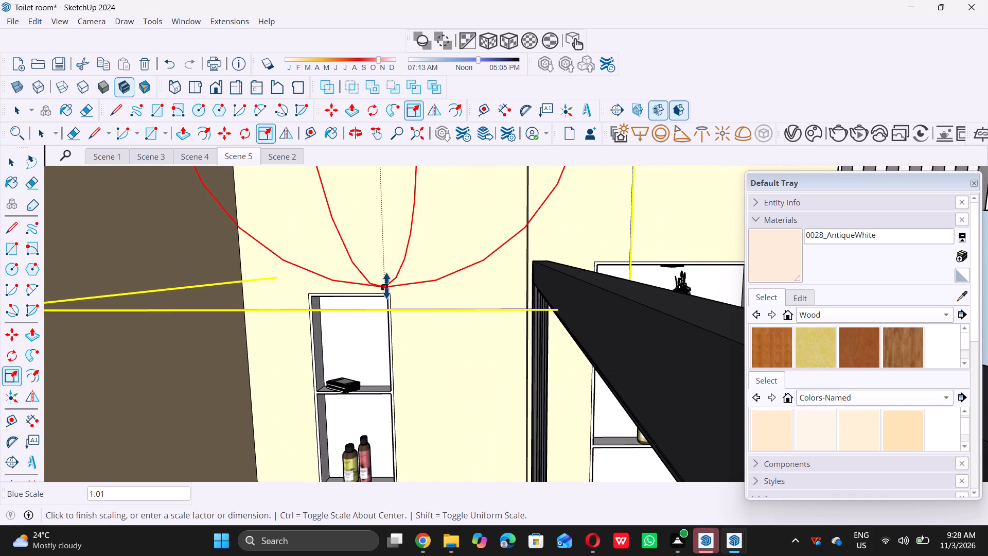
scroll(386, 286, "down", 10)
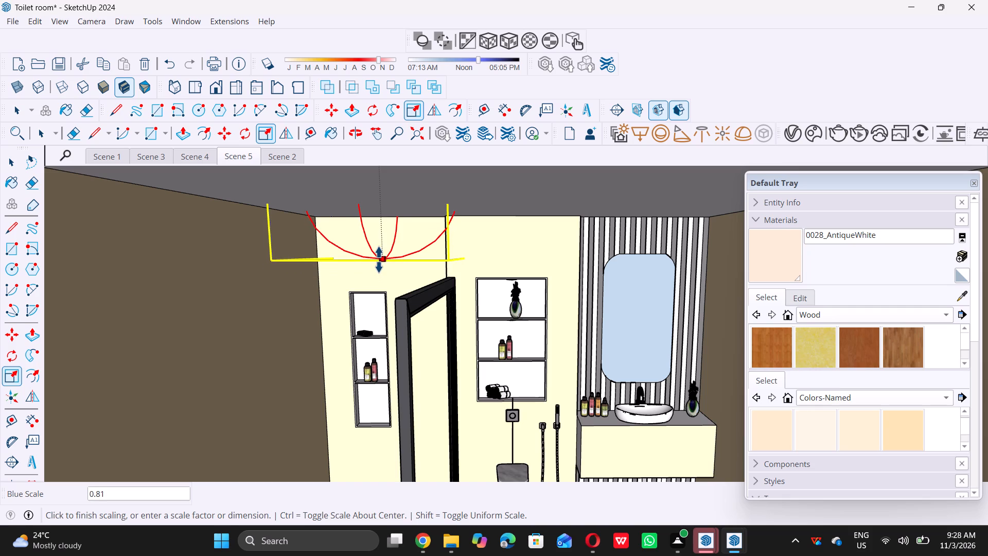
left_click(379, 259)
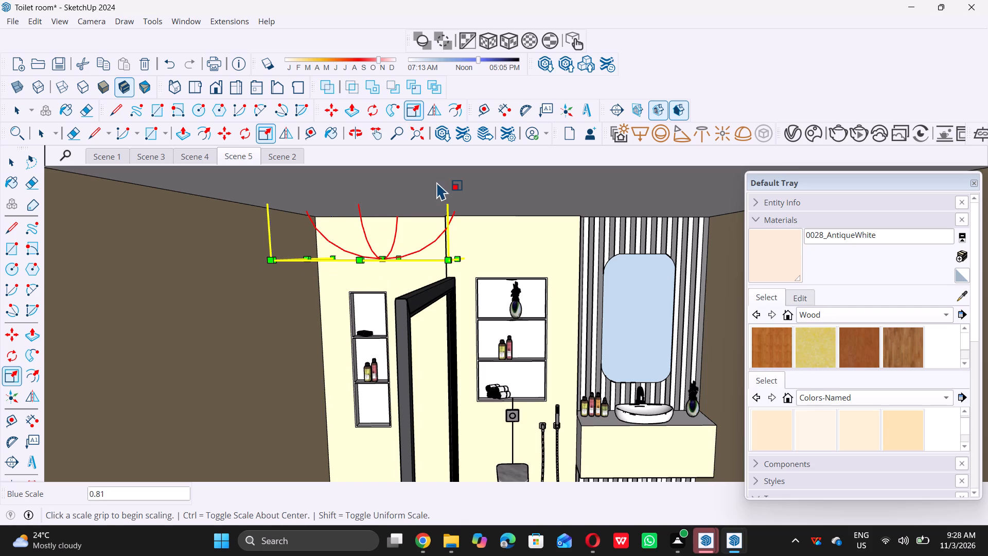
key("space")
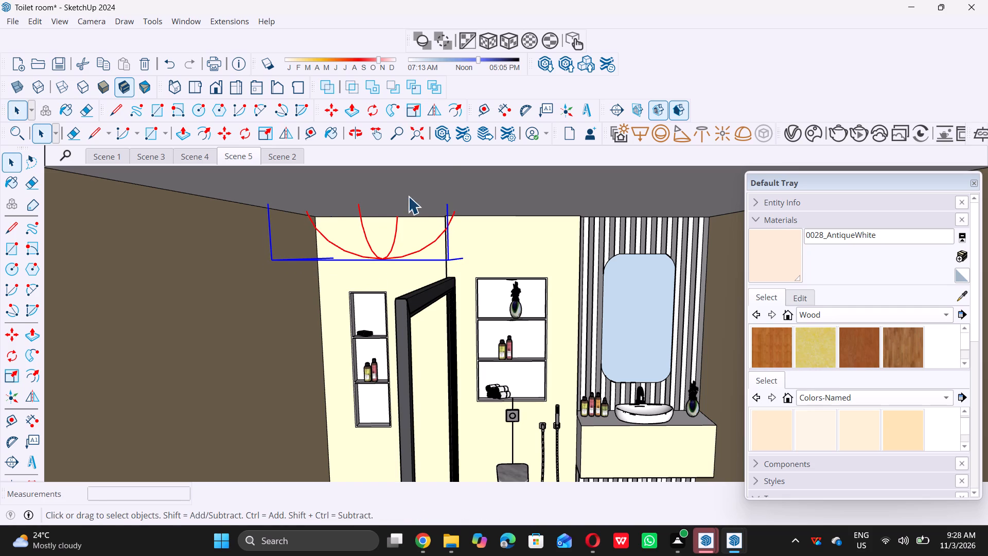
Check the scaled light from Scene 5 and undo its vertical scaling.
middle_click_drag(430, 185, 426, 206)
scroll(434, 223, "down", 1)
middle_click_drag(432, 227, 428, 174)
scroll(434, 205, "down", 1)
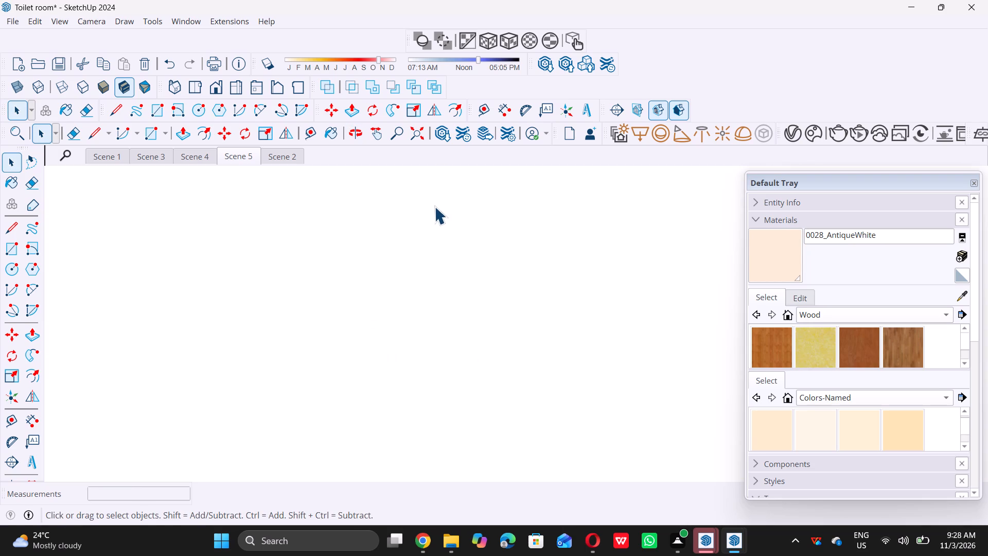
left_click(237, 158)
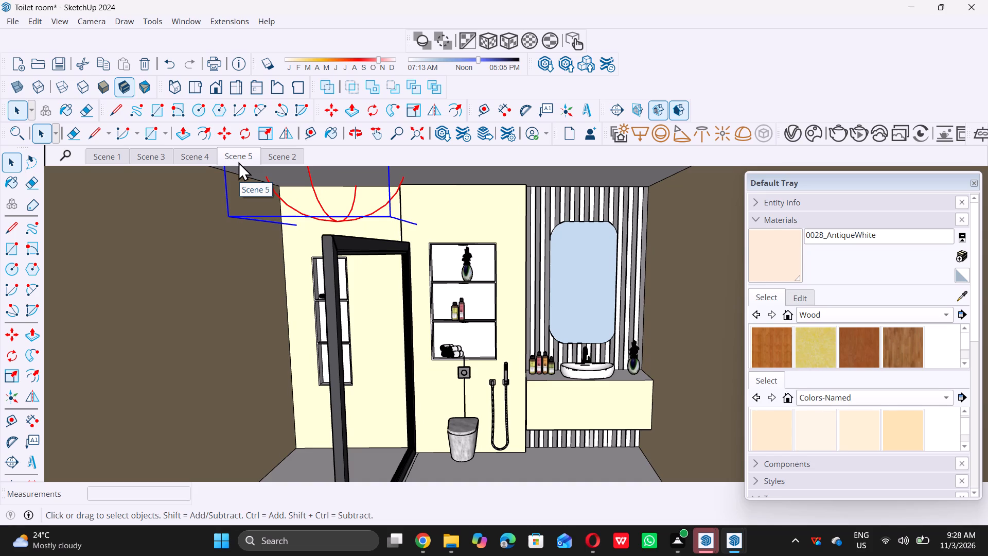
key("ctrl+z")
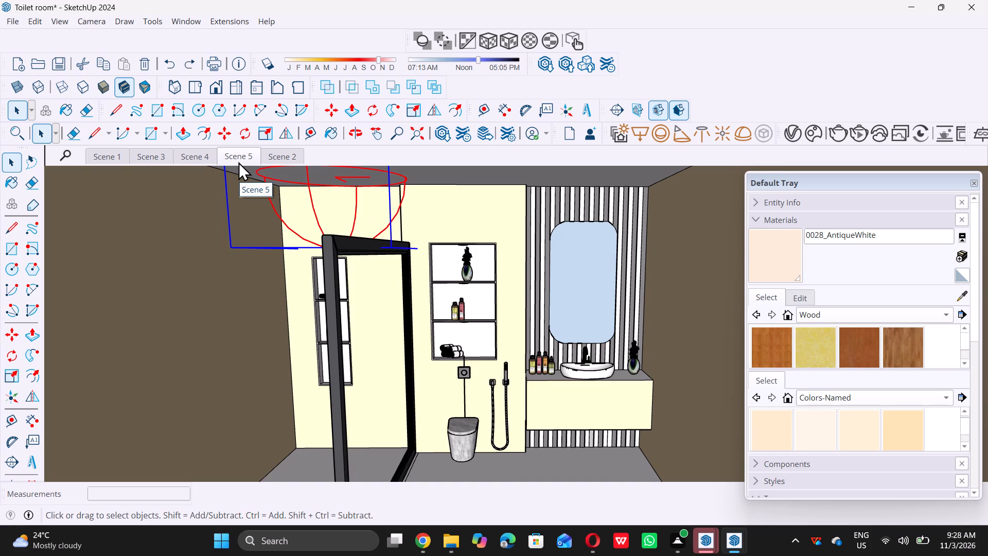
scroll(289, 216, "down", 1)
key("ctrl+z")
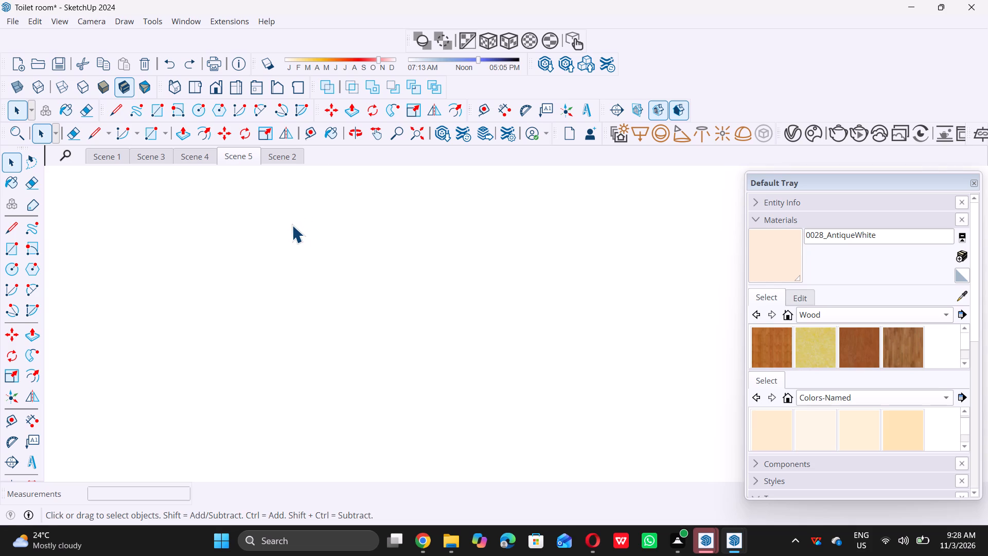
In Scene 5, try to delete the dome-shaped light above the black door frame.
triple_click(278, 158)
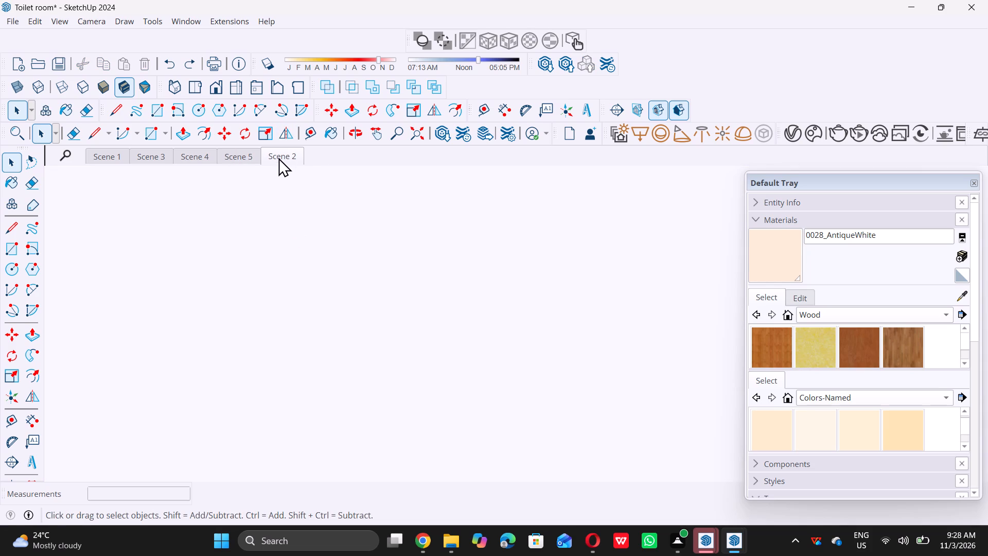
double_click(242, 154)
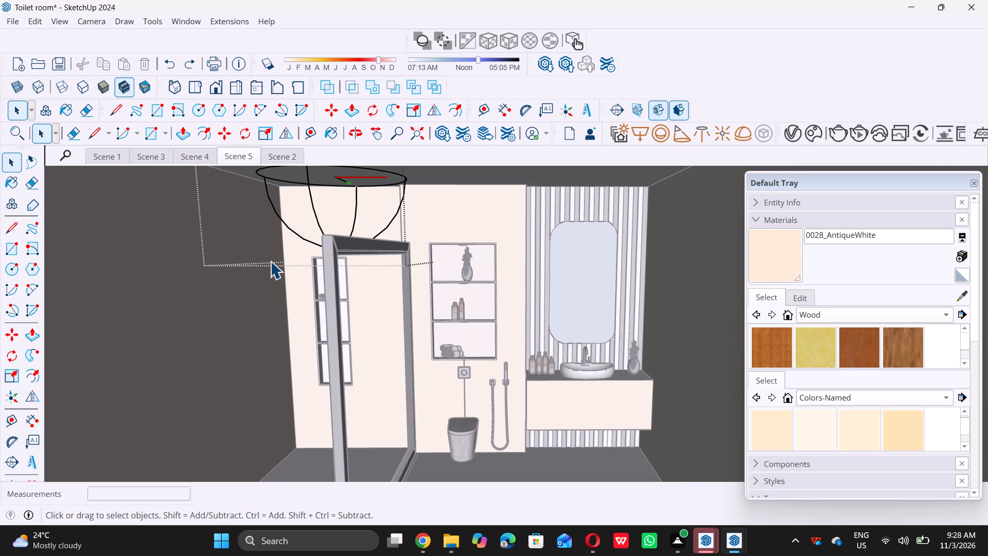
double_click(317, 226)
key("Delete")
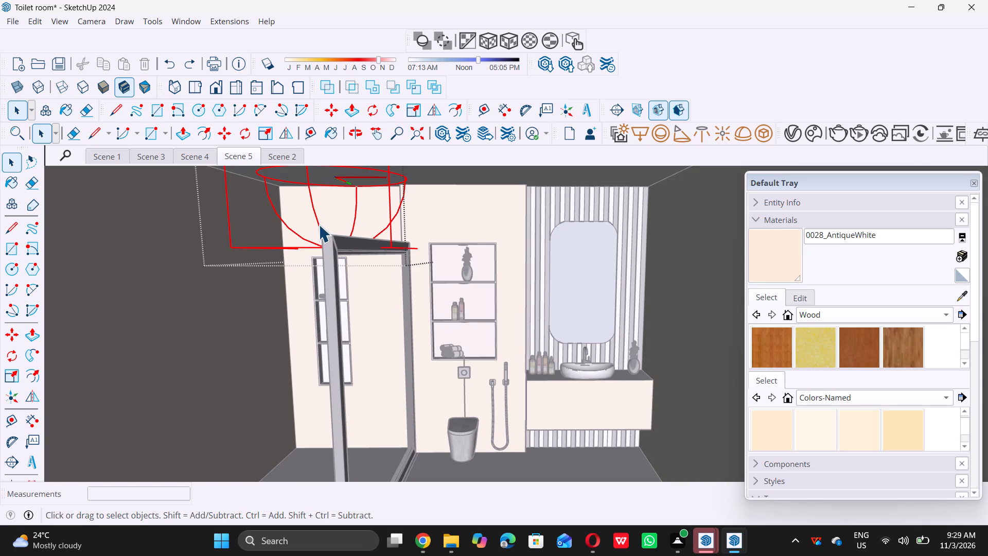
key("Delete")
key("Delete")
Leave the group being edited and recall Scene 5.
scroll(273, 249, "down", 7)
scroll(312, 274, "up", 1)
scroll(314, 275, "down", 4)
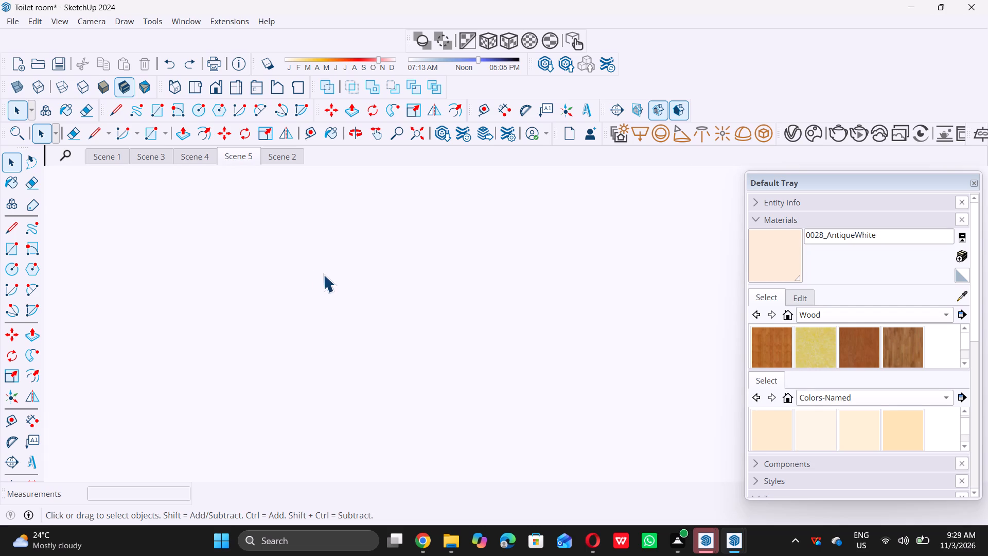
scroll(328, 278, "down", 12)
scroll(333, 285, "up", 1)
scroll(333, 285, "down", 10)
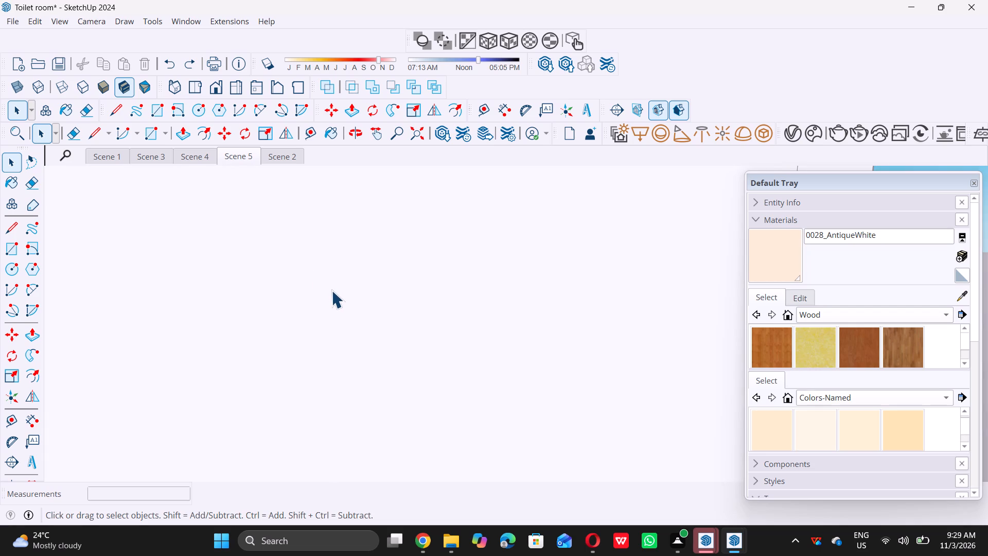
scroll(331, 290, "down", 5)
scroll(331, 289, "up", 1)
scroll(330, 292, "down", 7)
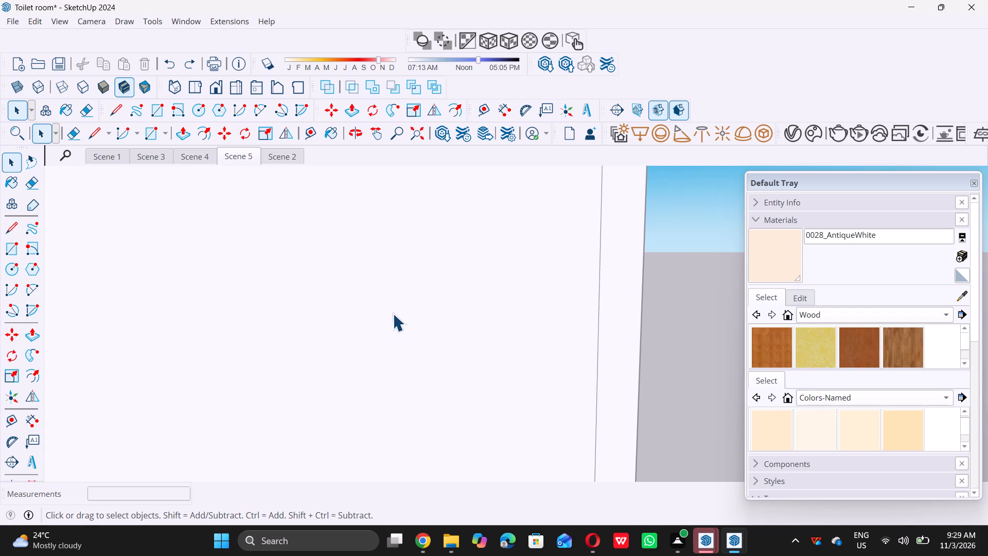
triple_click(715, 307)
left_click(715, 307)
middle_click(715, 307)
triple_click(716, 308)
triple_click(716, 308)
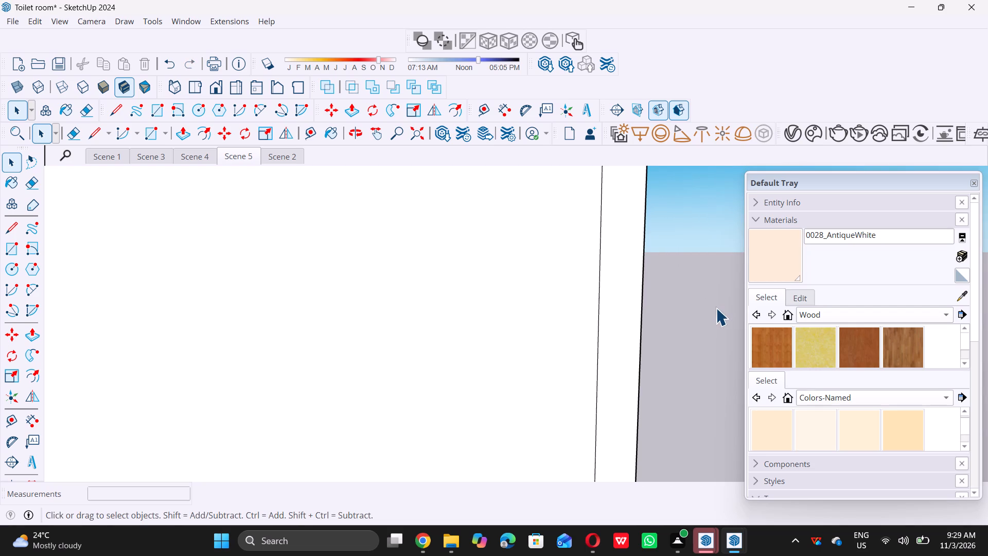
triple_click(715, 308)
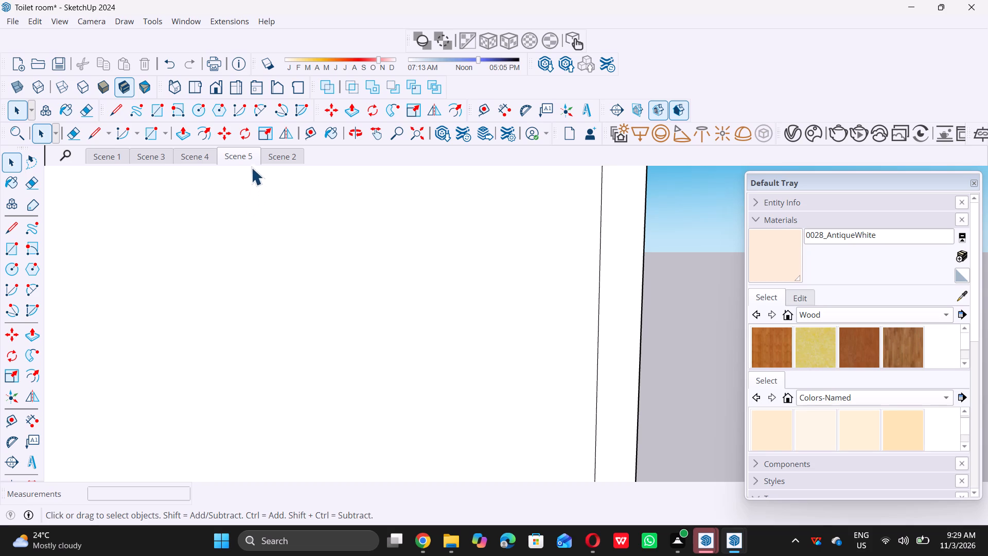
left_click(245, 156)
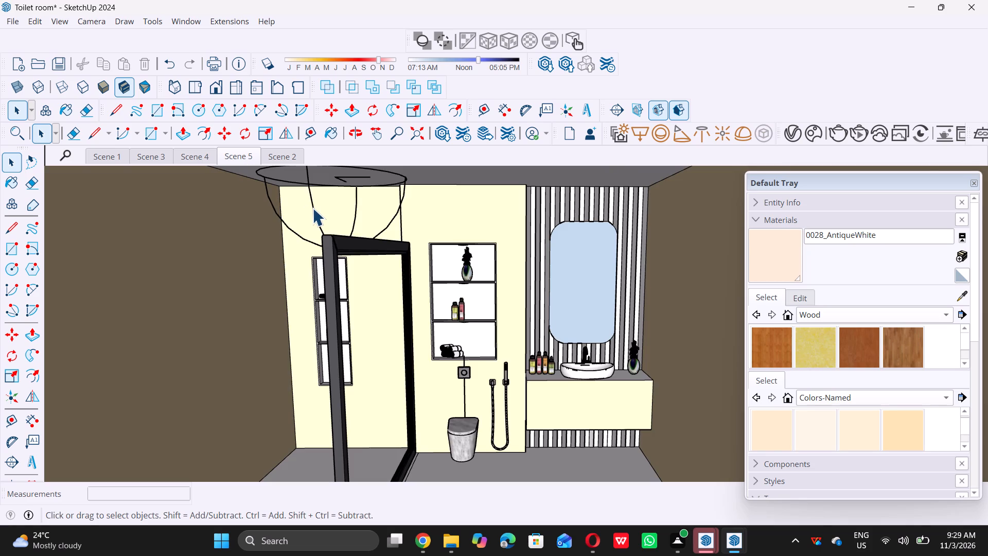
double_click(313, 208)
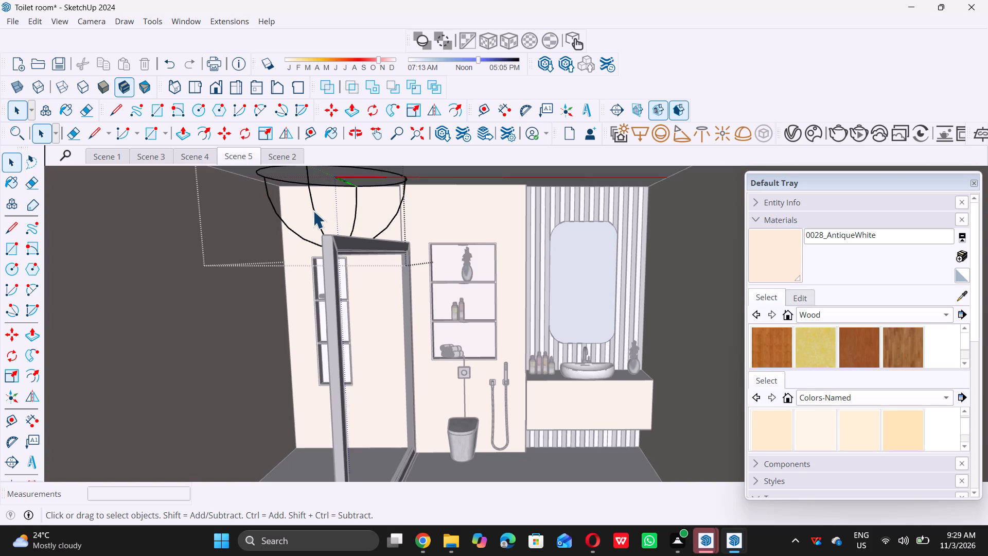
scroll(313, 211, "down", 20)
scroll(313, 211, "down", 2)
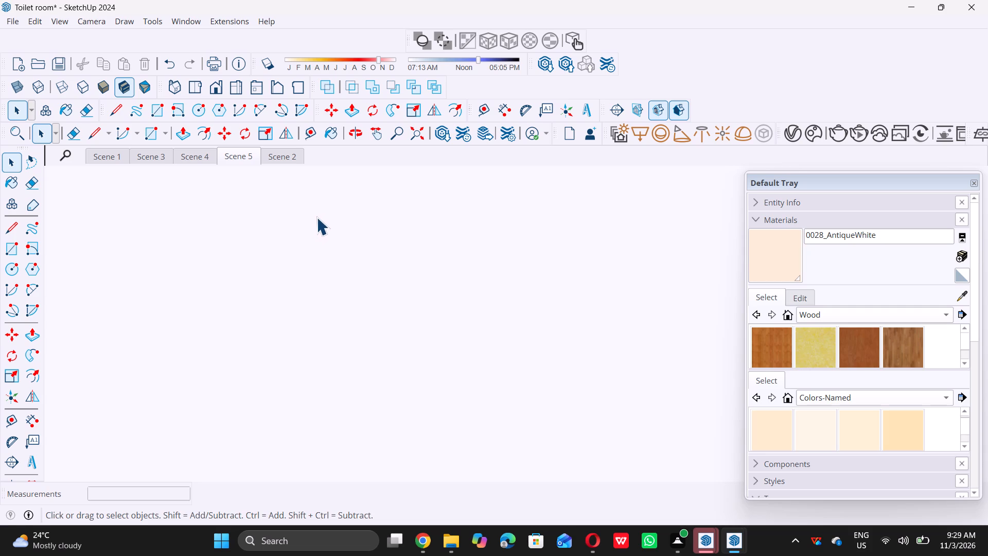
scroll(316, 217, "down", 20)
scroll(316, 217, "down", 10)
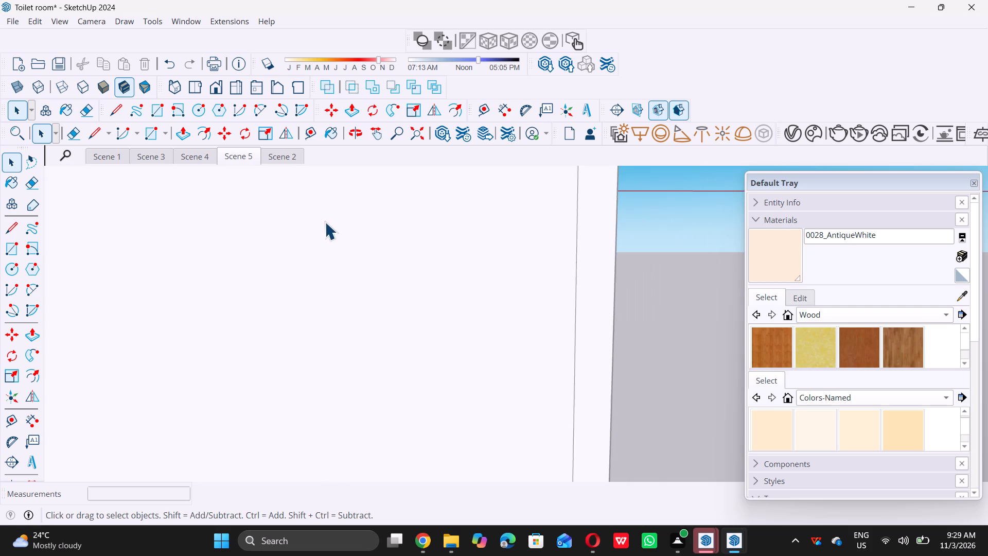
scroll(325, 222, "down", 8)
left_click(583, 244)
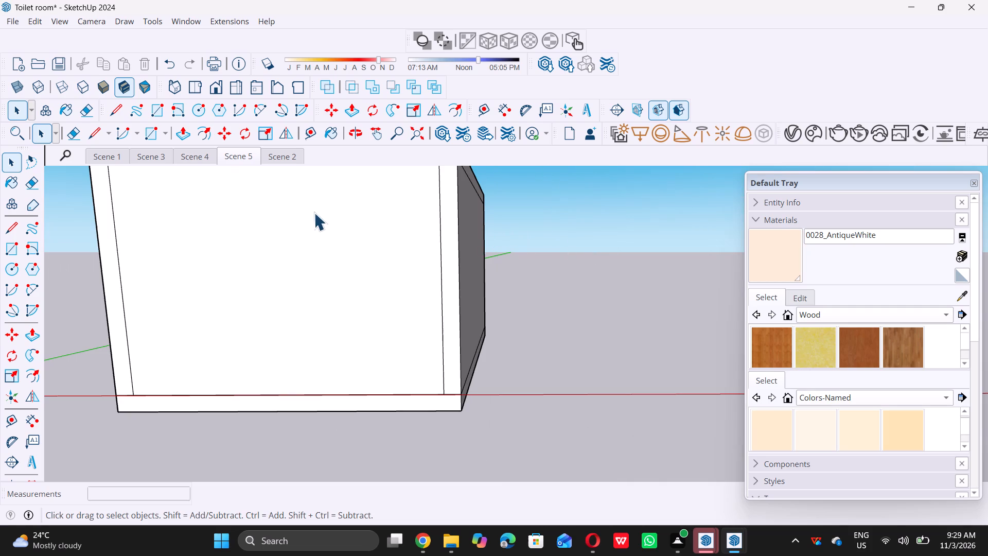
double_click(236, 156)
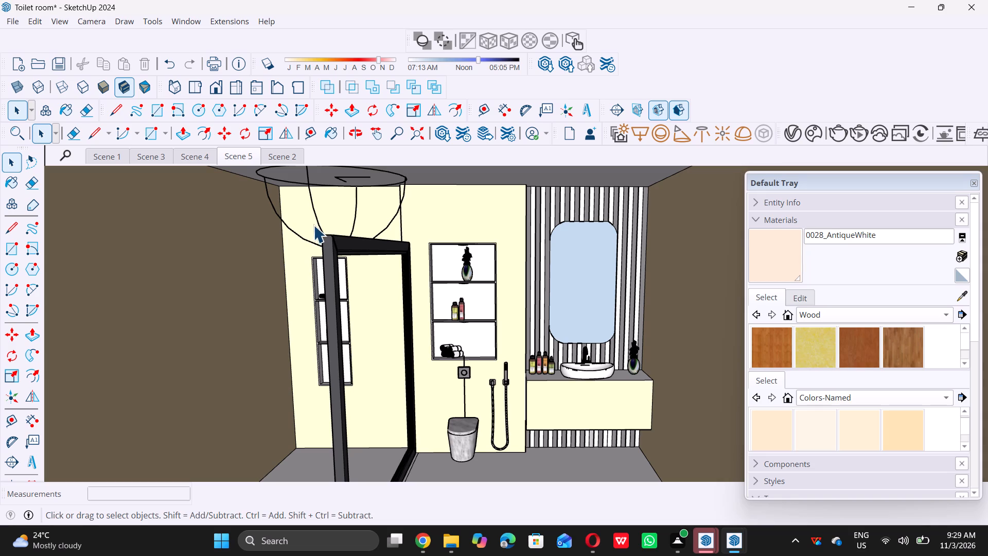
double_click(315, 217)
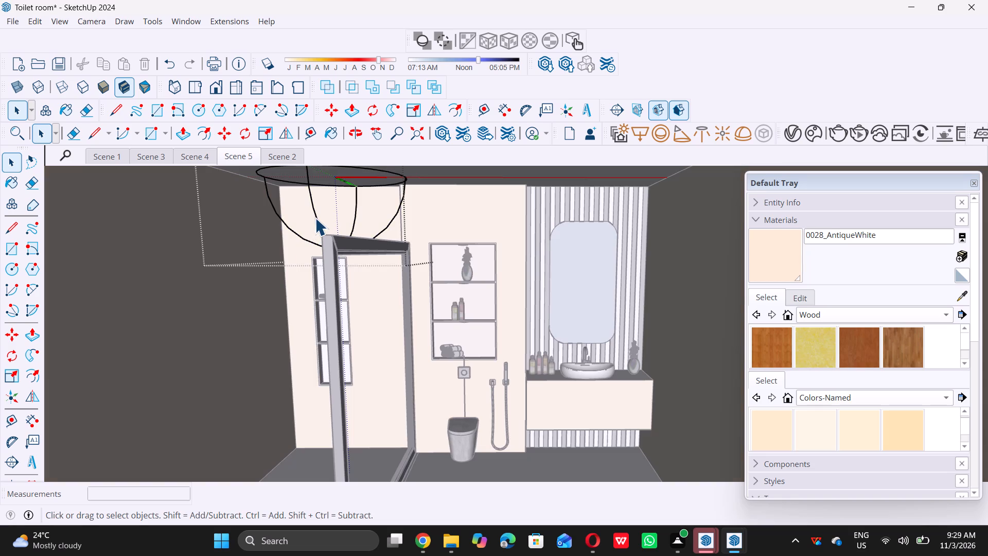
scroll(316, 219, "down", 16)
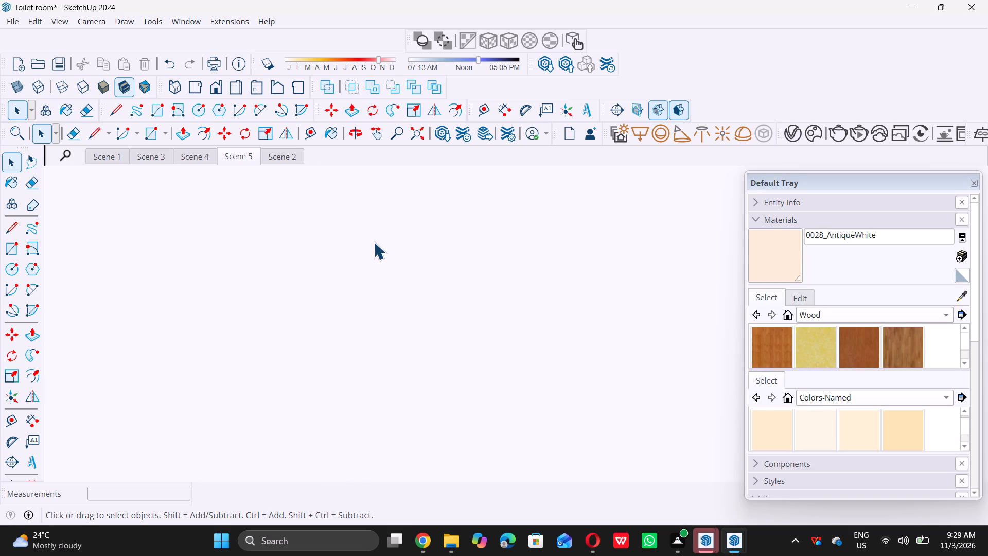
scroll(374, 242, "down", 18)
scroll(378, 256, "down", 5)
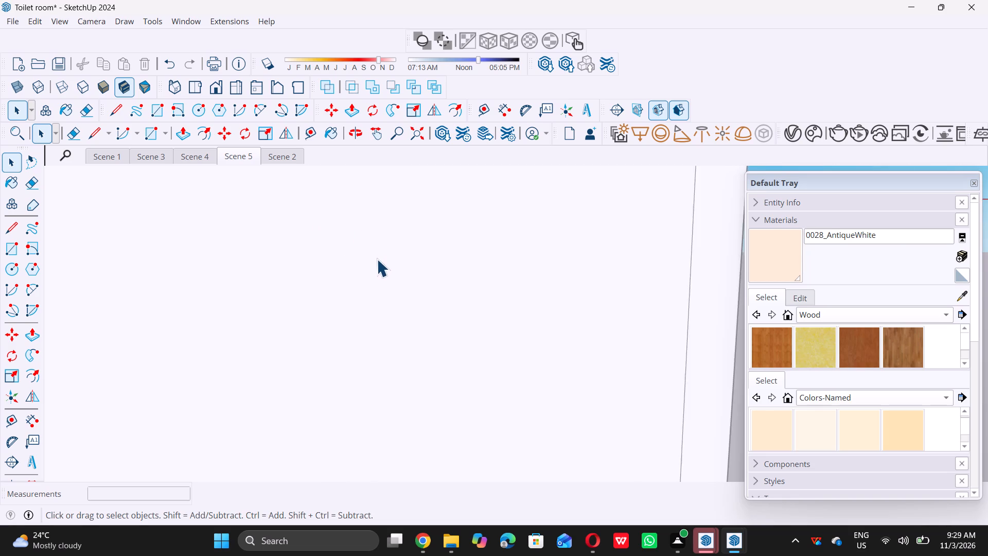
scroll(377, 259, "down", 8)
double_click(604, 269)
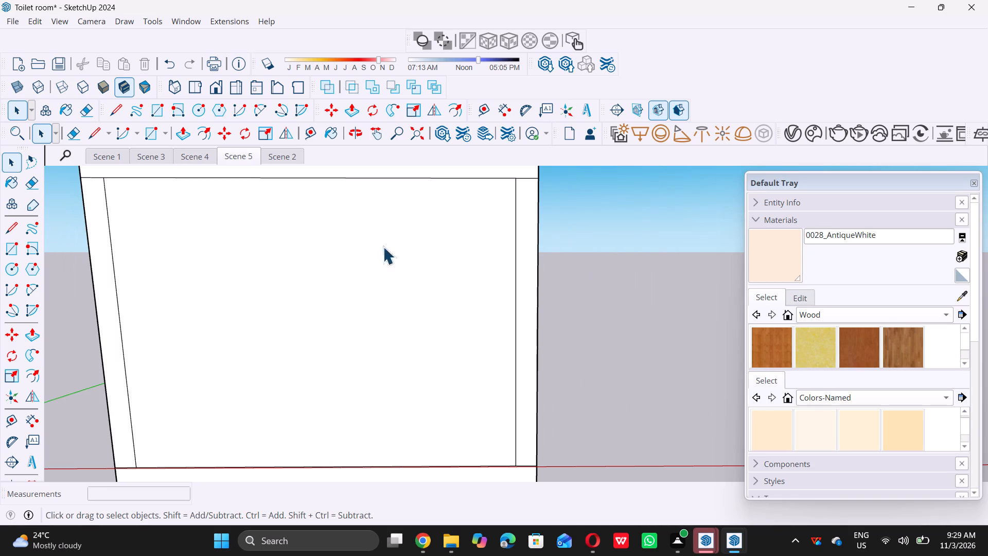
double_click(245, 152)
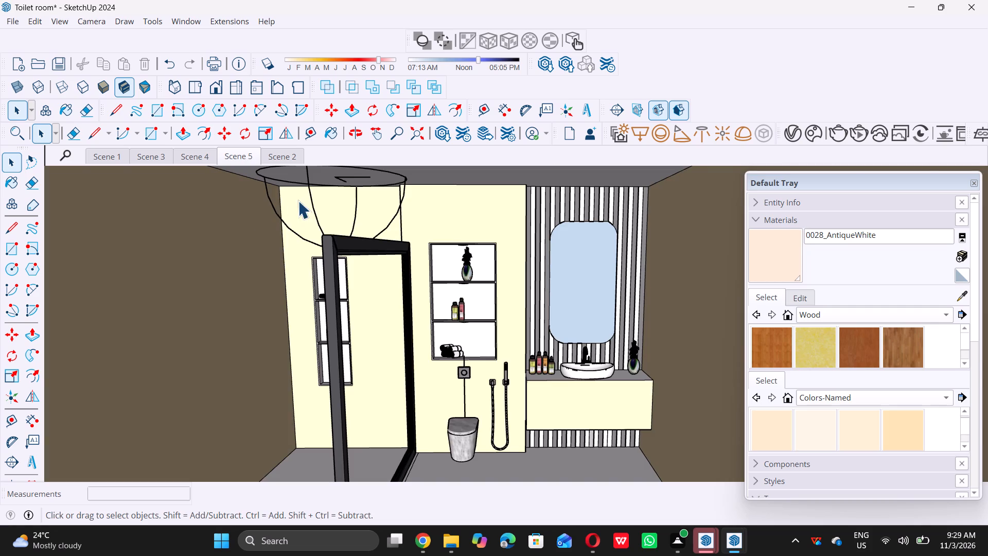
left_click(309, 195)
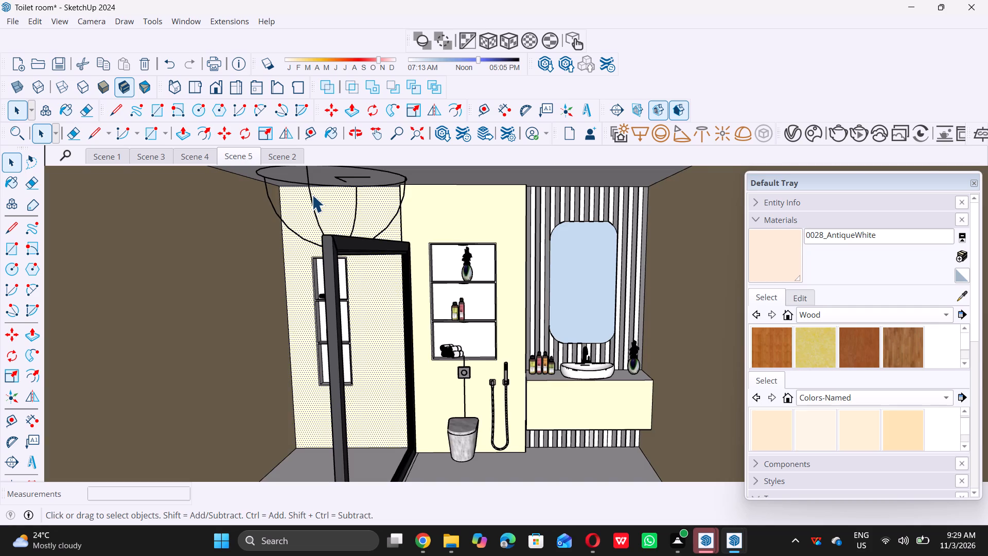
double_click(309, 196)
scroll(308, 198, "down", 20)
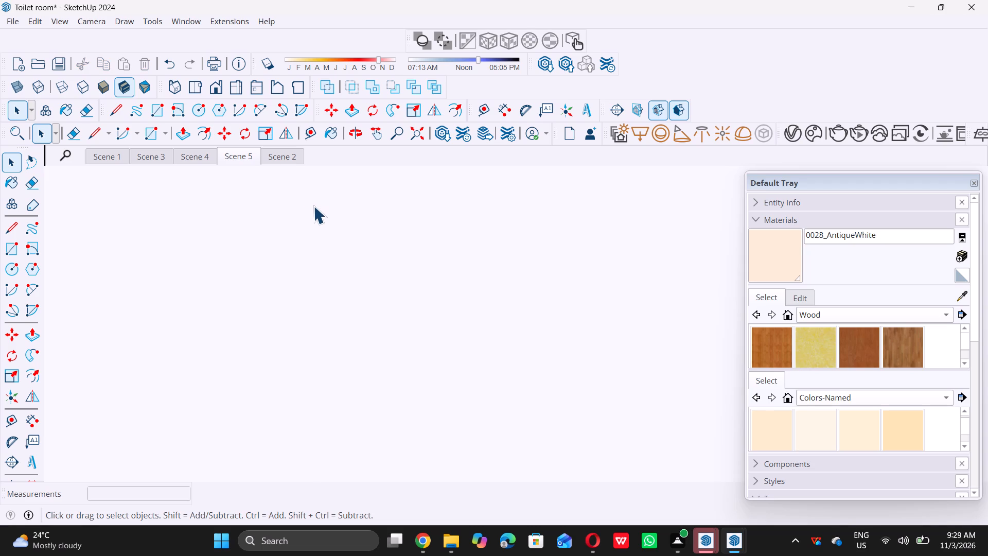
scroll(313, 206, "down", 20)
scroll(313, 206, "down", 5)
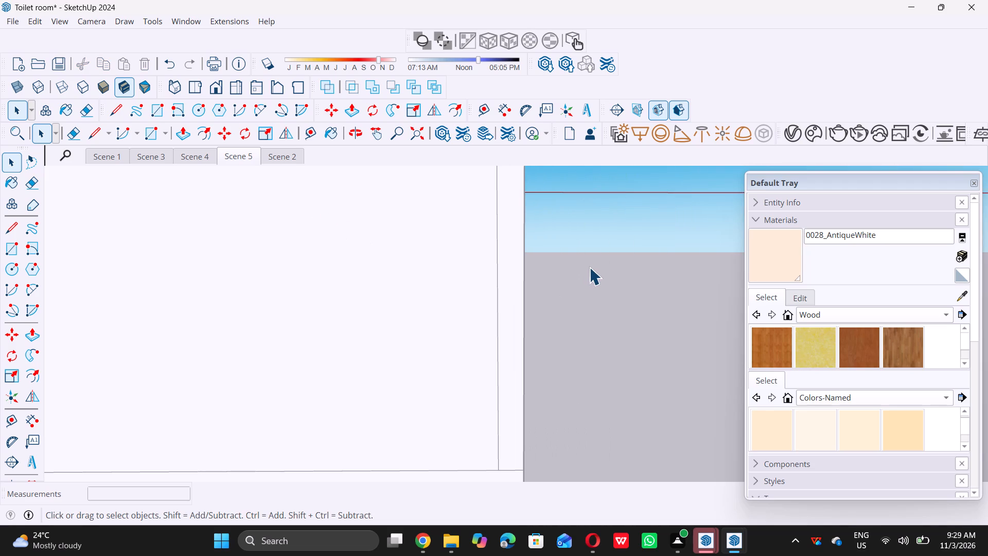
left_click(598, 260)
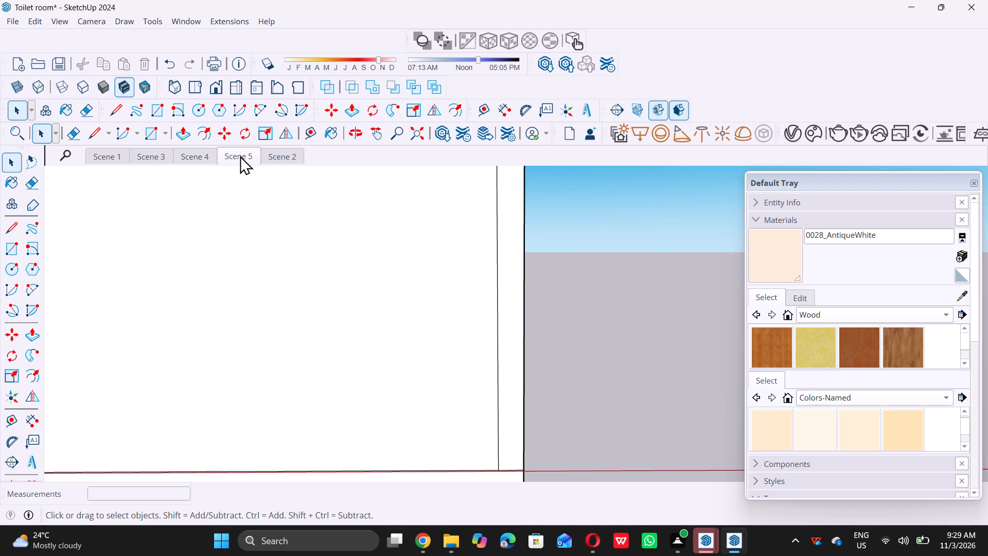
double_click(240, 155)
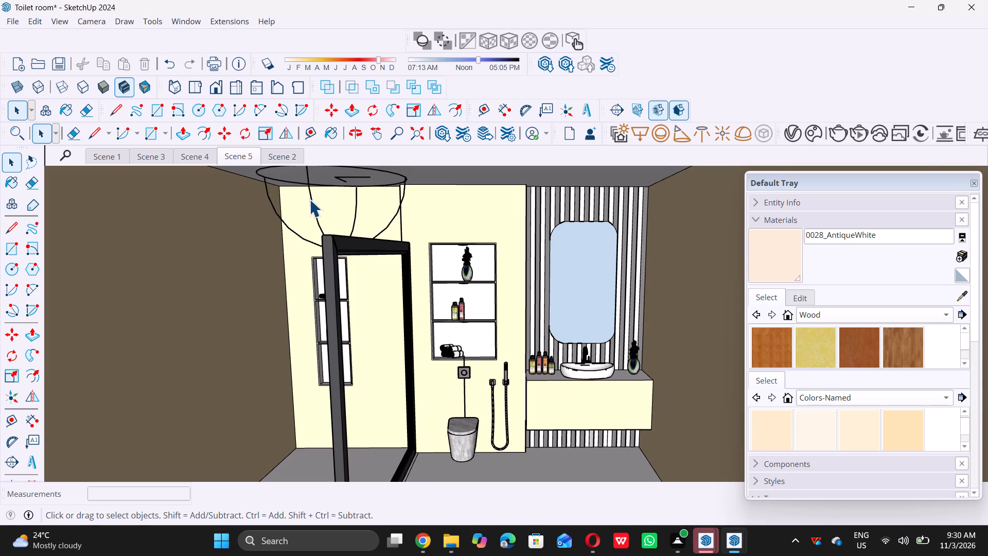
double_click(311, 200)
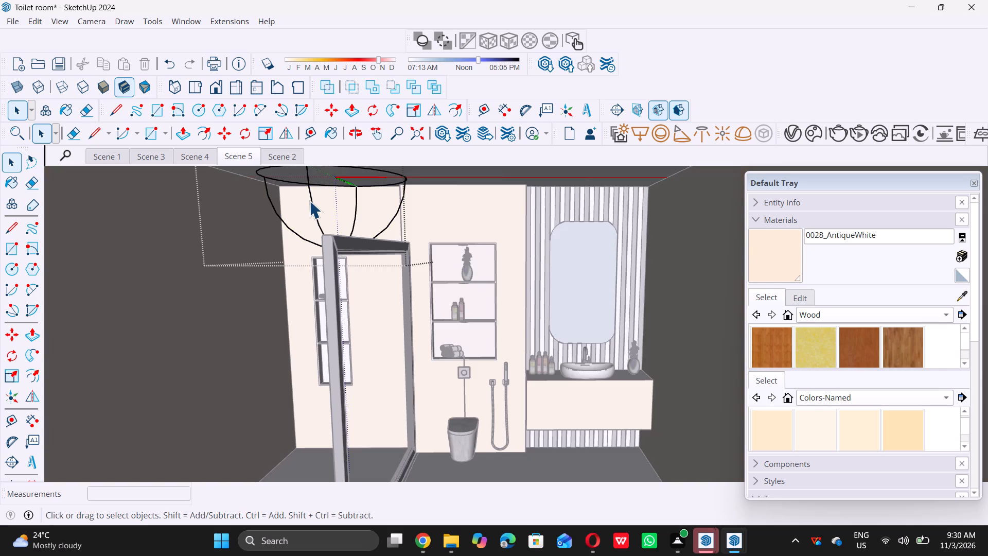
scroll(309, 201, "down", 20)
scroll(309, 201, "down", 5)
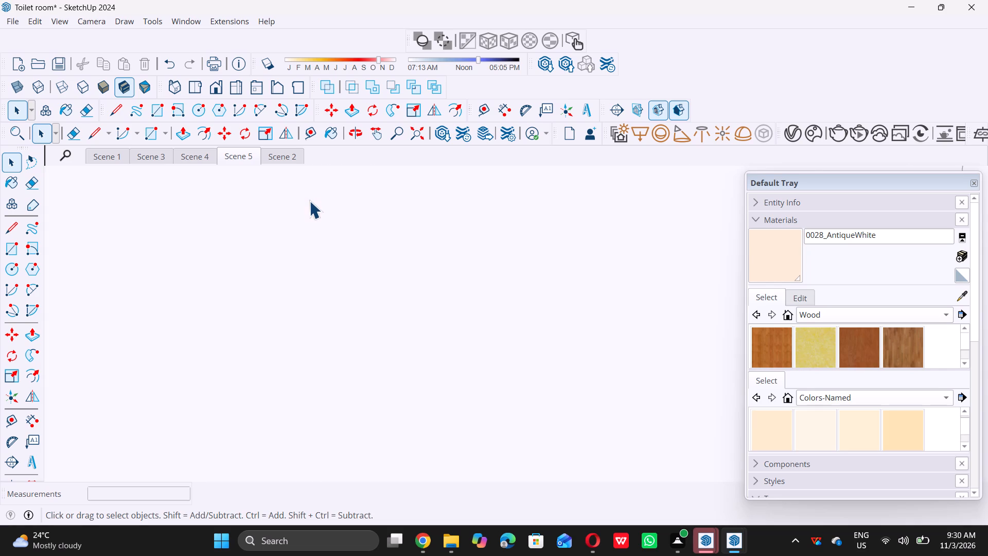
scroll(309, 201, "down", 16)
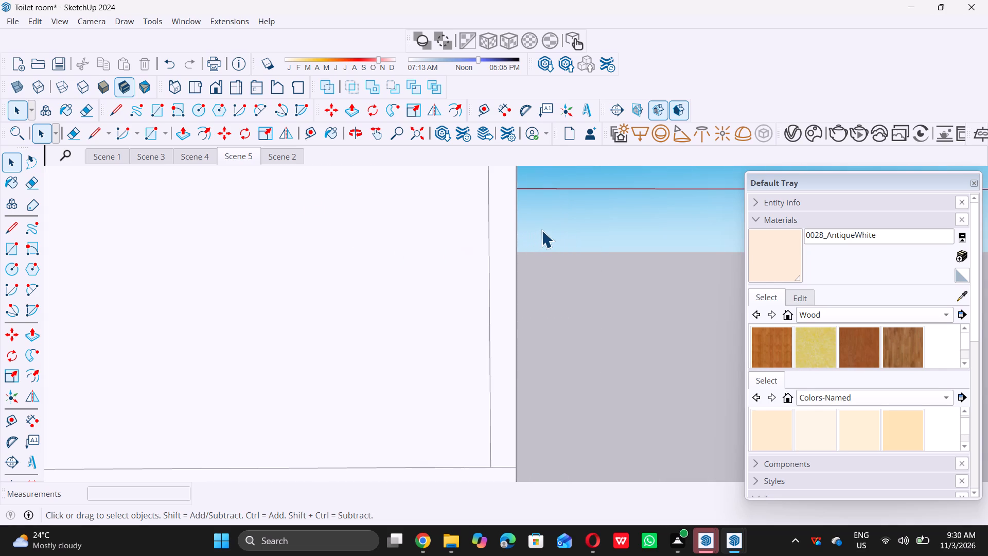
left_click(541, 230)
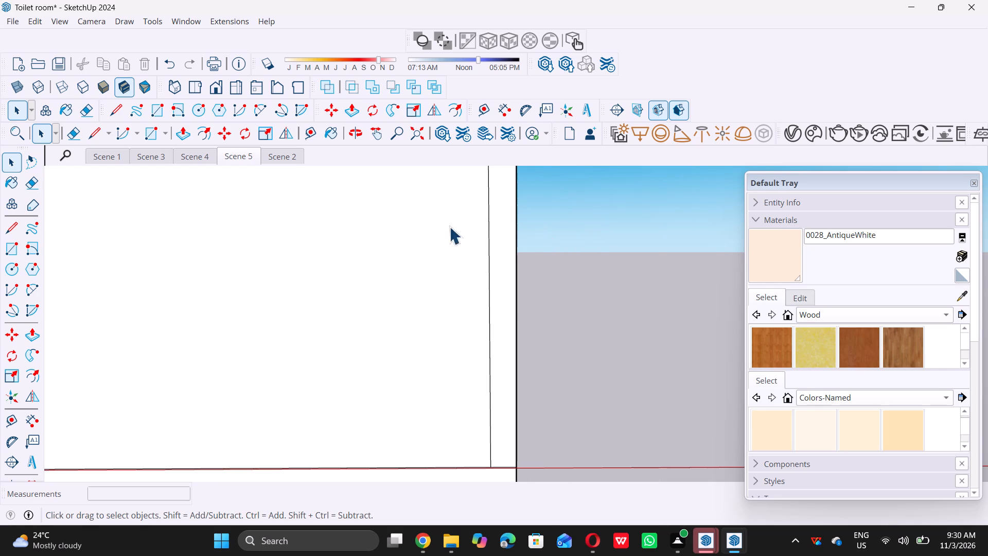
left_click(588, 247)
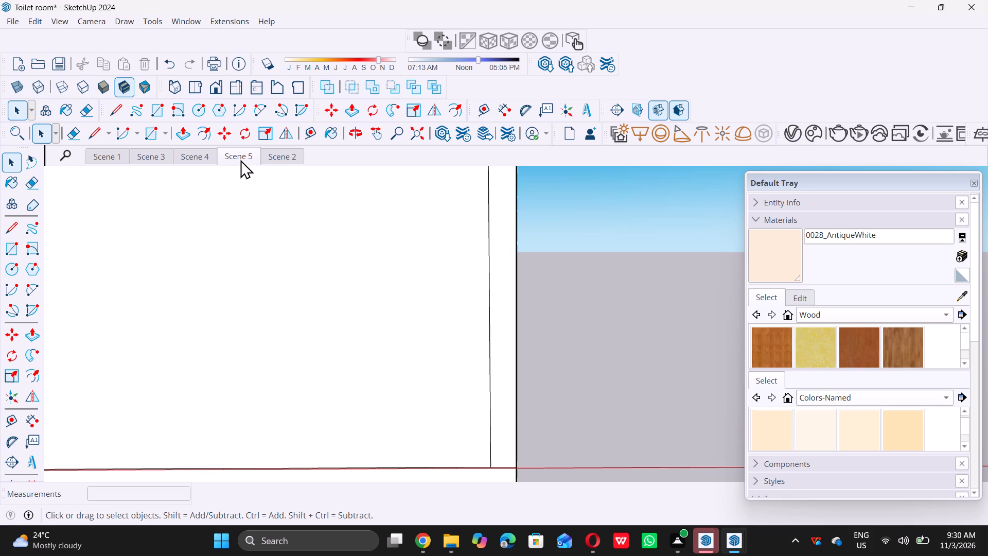
Recall Scene 5 and delete the dome-shaped ceiling light above the black door frame.
double_click(240, 159)
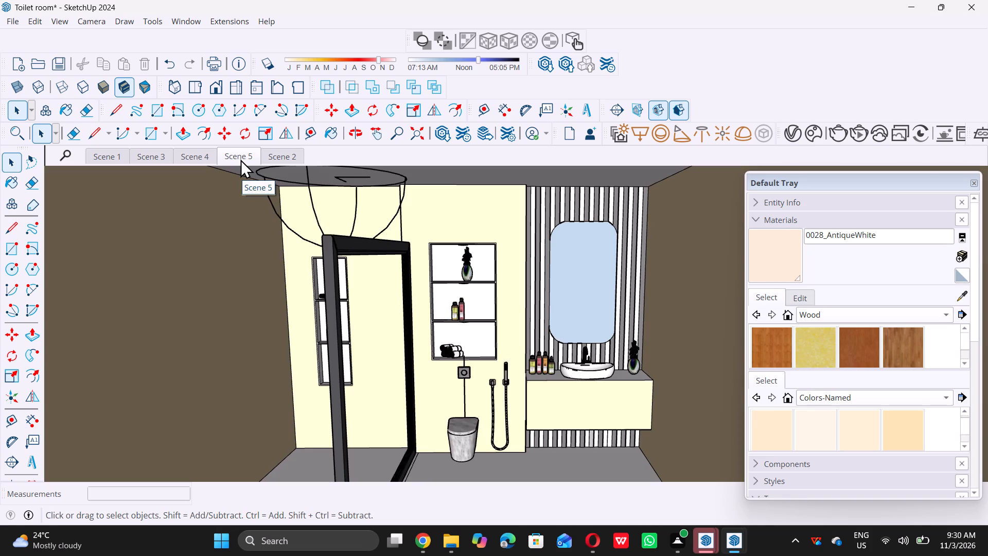
left_click(316, 219)
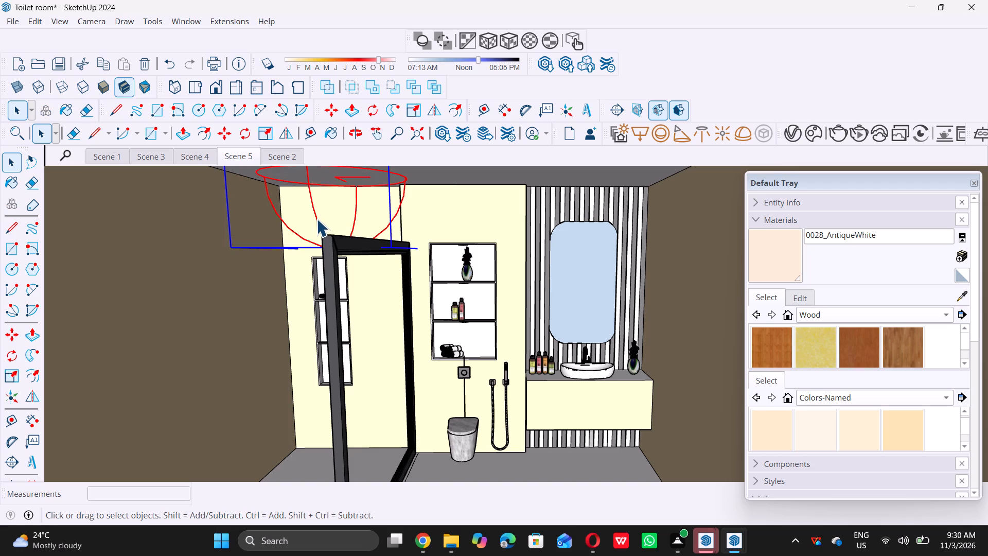
key("Delete")
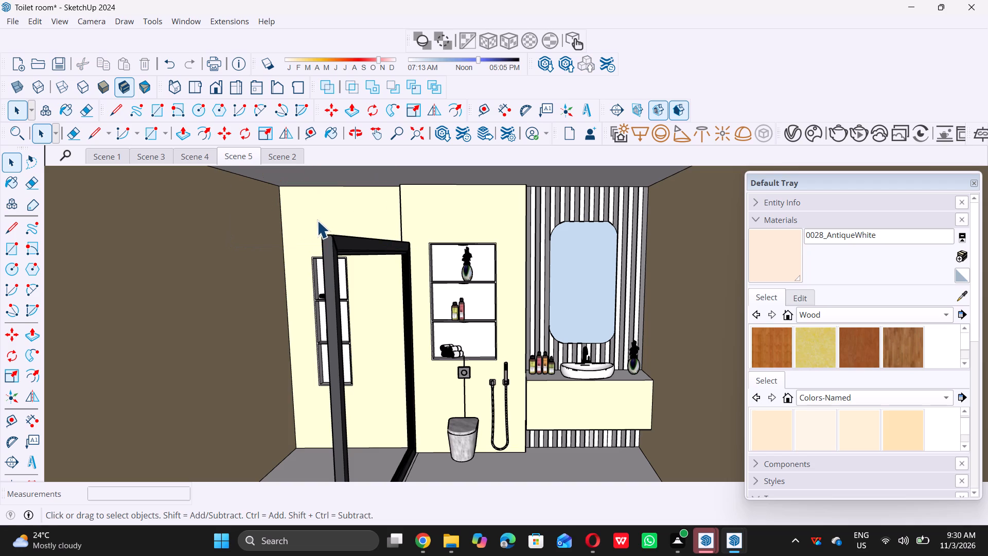
scroll(317, 221, "down", 13)
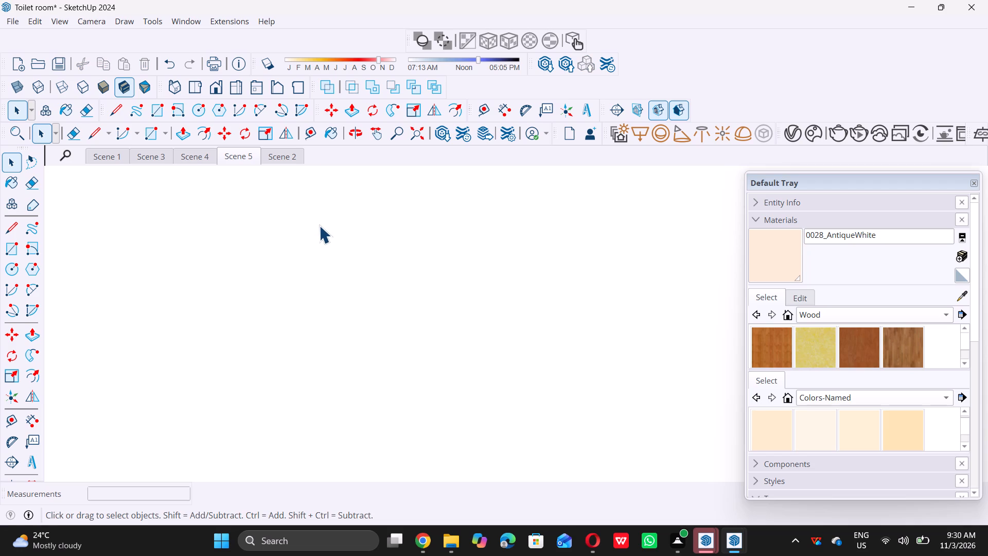
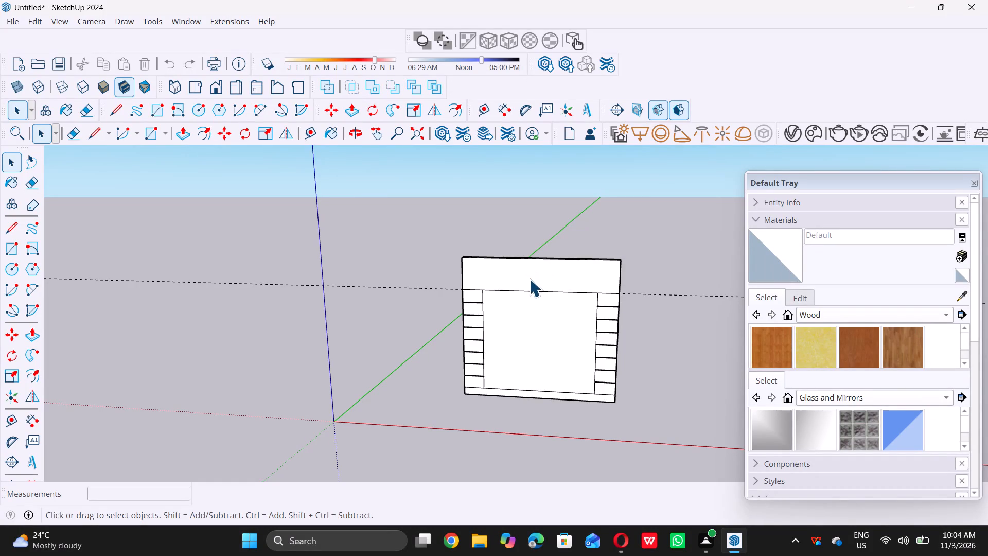
Delete all the construction guides from the model.
scroll(536, 258, "down", 4)
middle_click_drag(542, 267, 544, 258)
middle_click(544, 258)
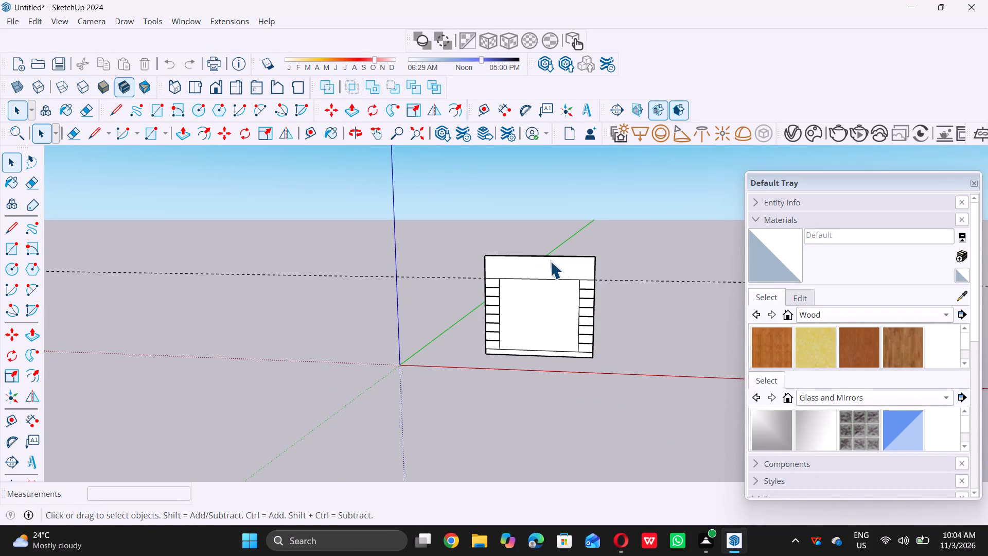
middle_click_drag(544, 266, 550, 257)
middle_click(550, 257)
scroll(546, 256, "up", 1)
left_click(32, 19)
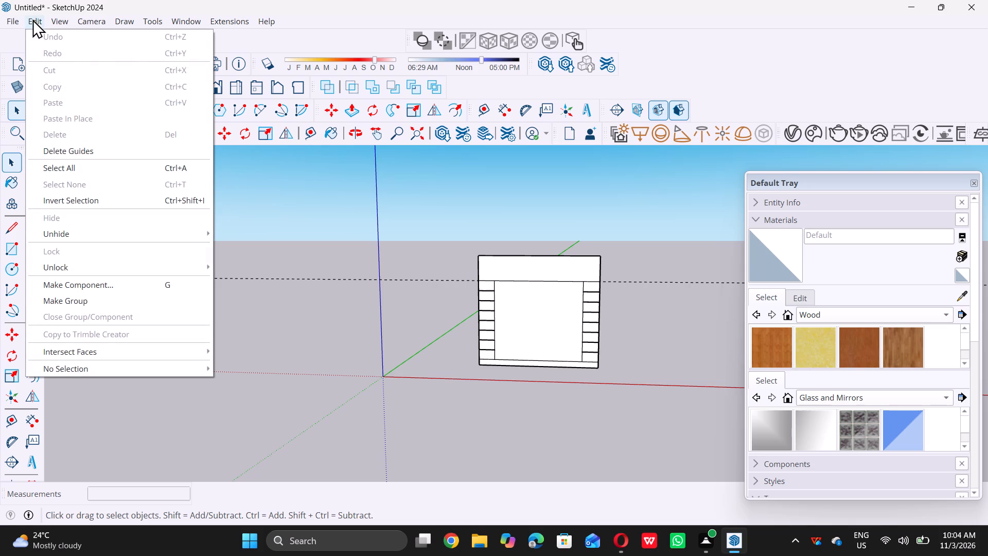
left_click(96, 154)
Offset the outline of the plain top band on the front wall inward by 4" and clear the selection.
scroll(470, 311, "down", 5)
middle_click_drag(528, 323, 542, 301)
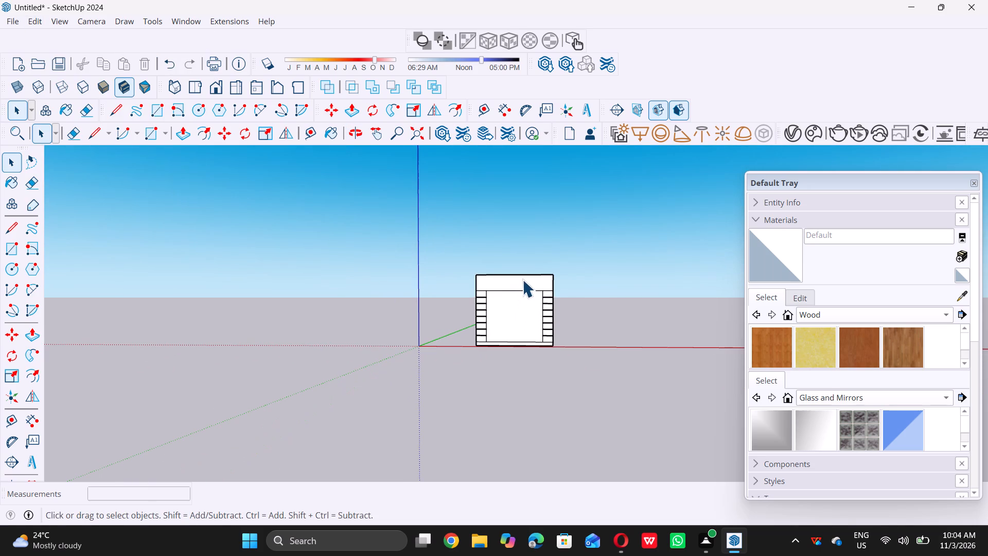
scroll(526, 268, "up", 2)
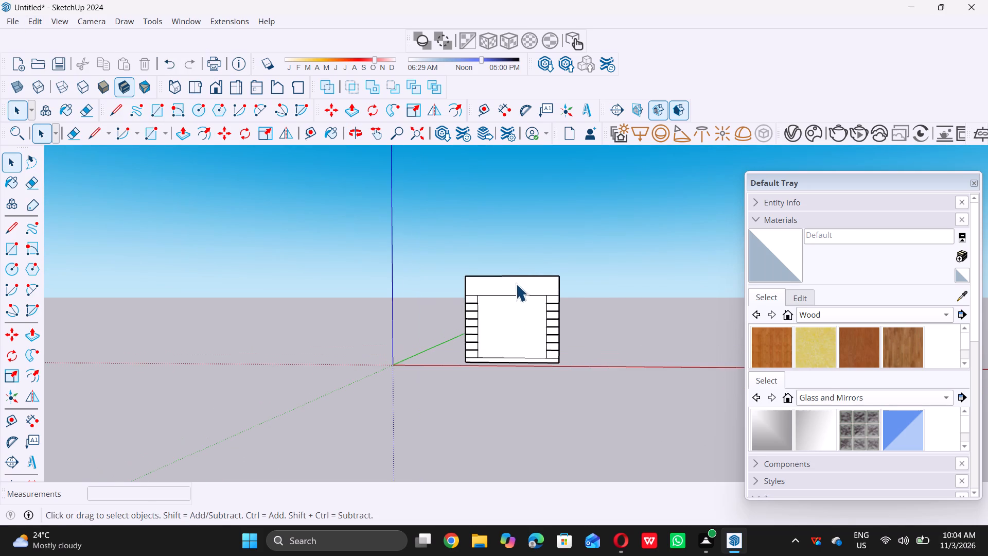
scroll(517, 284, "up", 5)
double_click(517, 284)
scroll(573, 266, "up", 1)
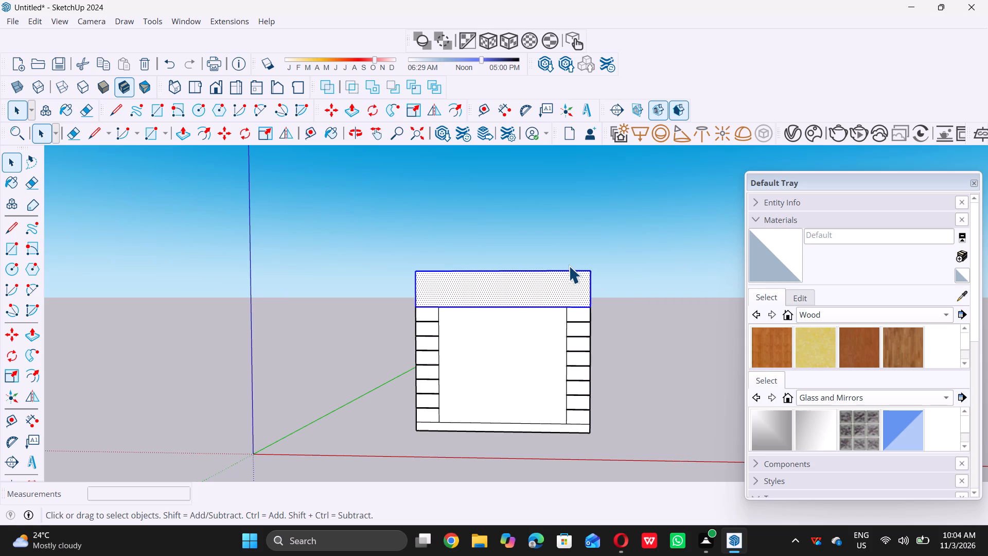
key("r")
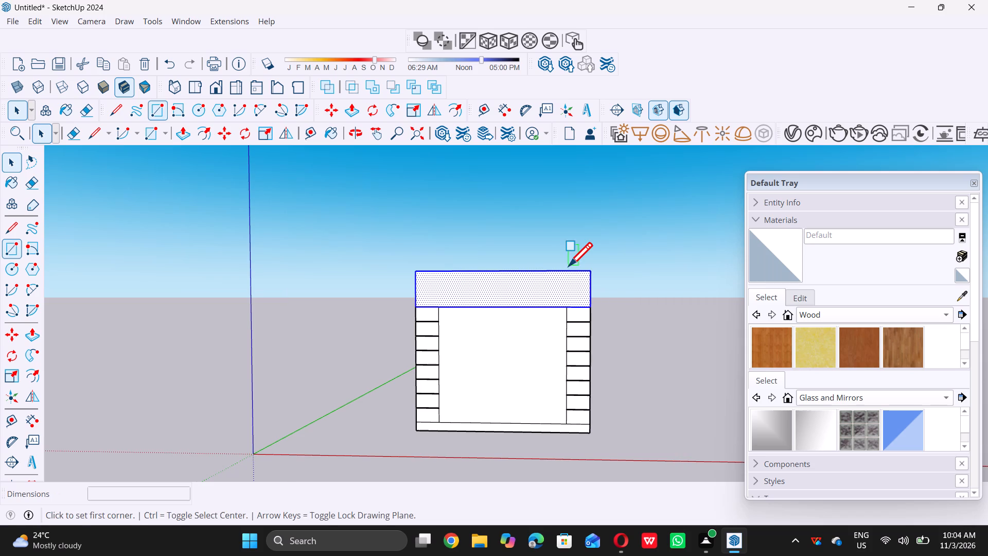
key("space")
type("f")
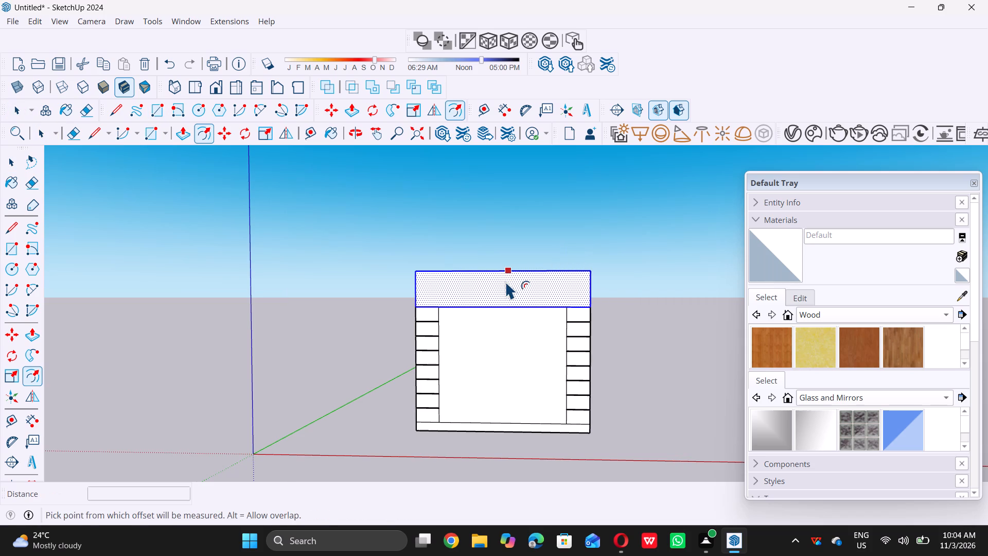
left_click(506, 276)
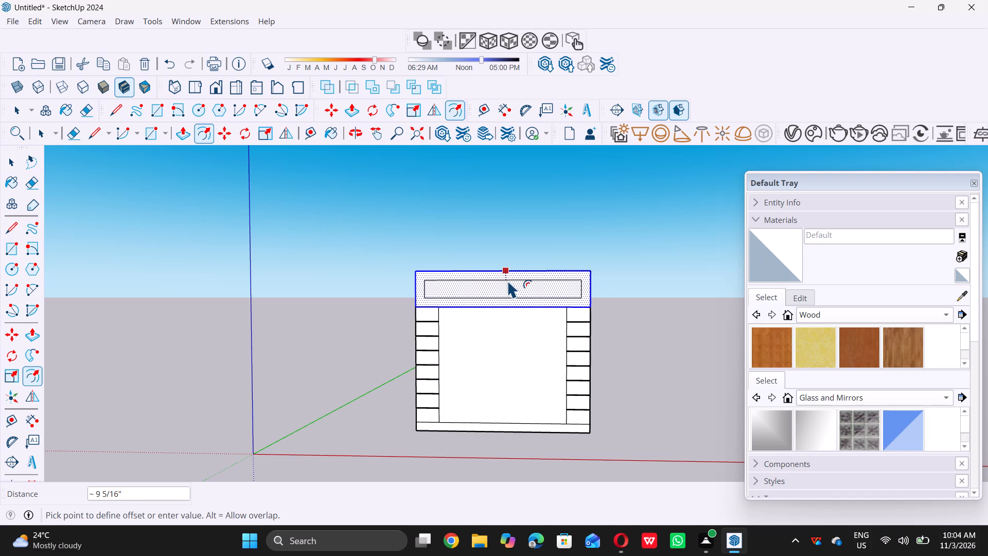
key("4")
key("shift+quotedbl")
key("Return")
key("space")
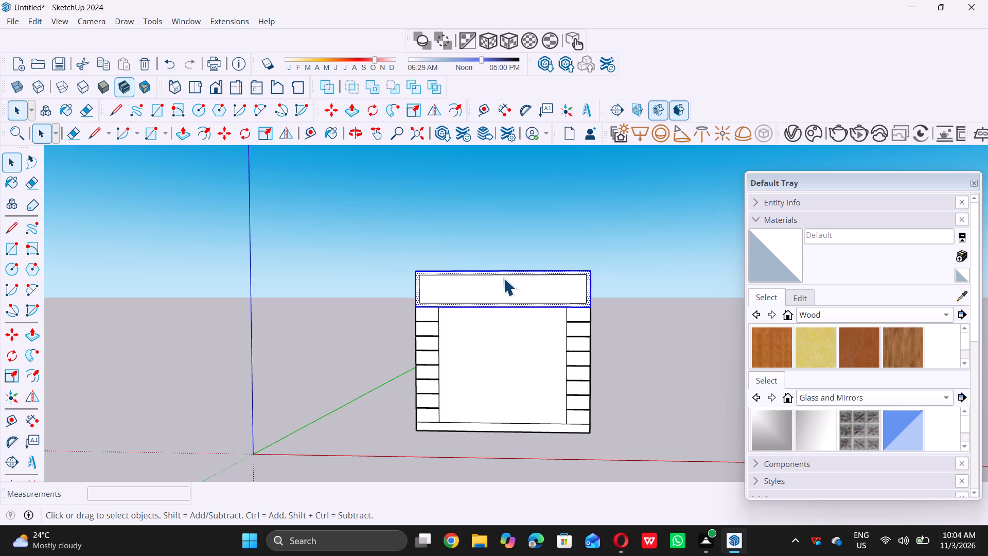
double_click(646, 269)
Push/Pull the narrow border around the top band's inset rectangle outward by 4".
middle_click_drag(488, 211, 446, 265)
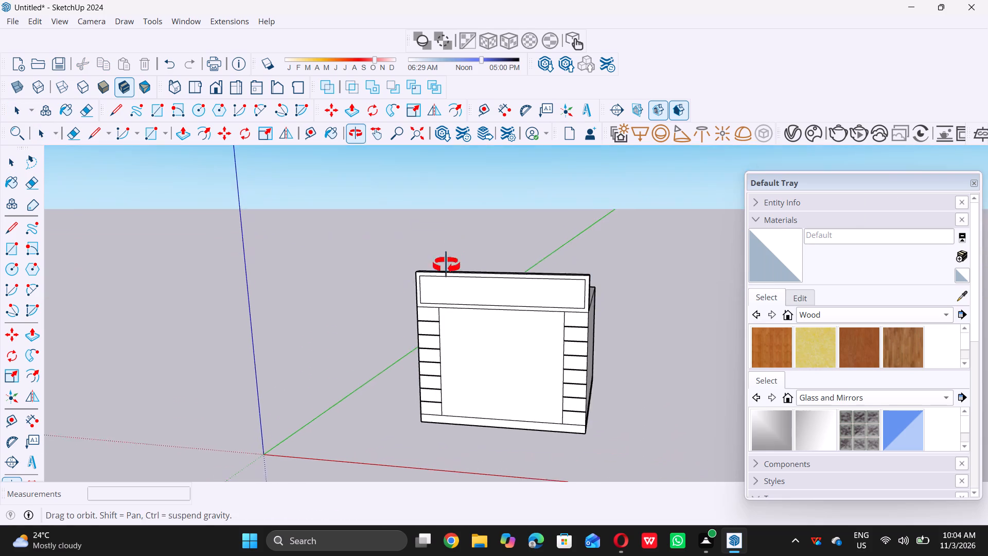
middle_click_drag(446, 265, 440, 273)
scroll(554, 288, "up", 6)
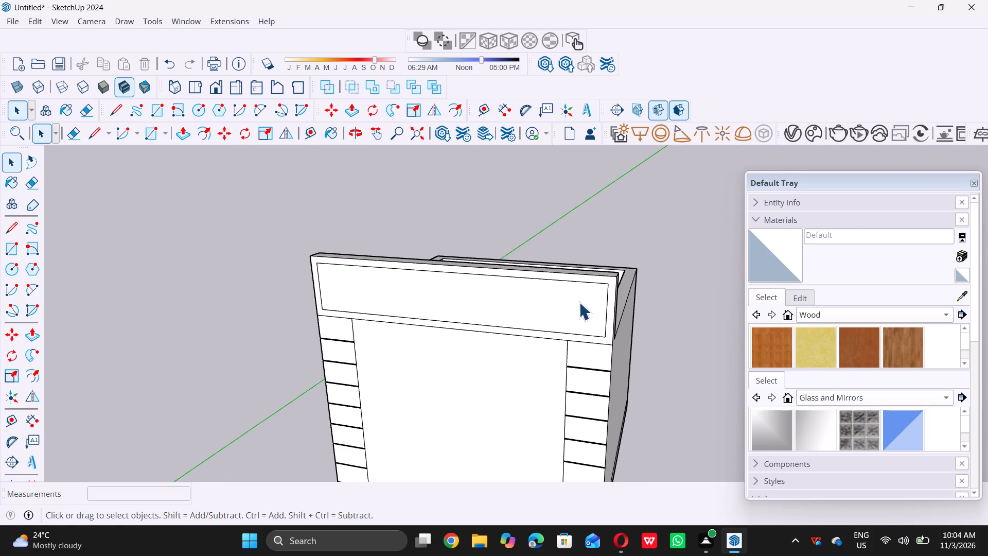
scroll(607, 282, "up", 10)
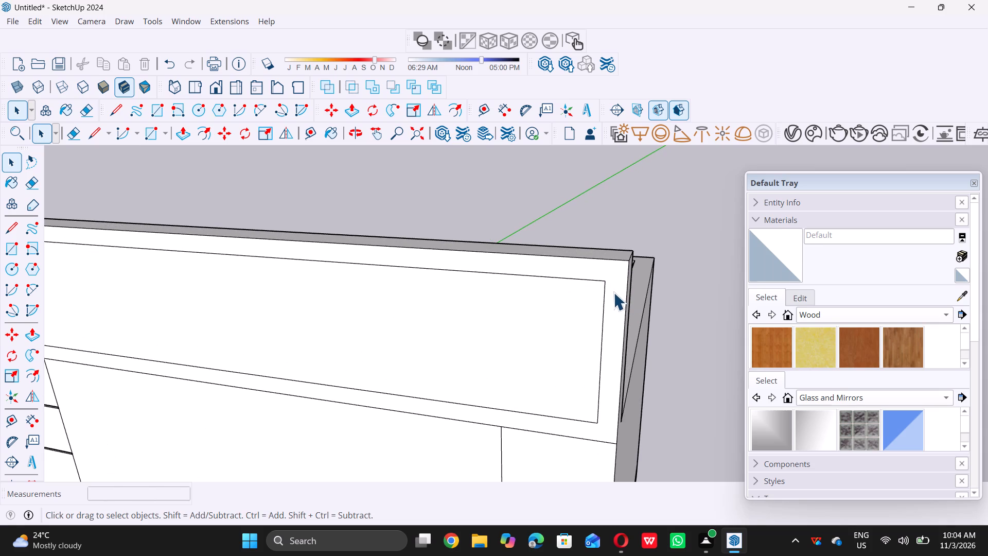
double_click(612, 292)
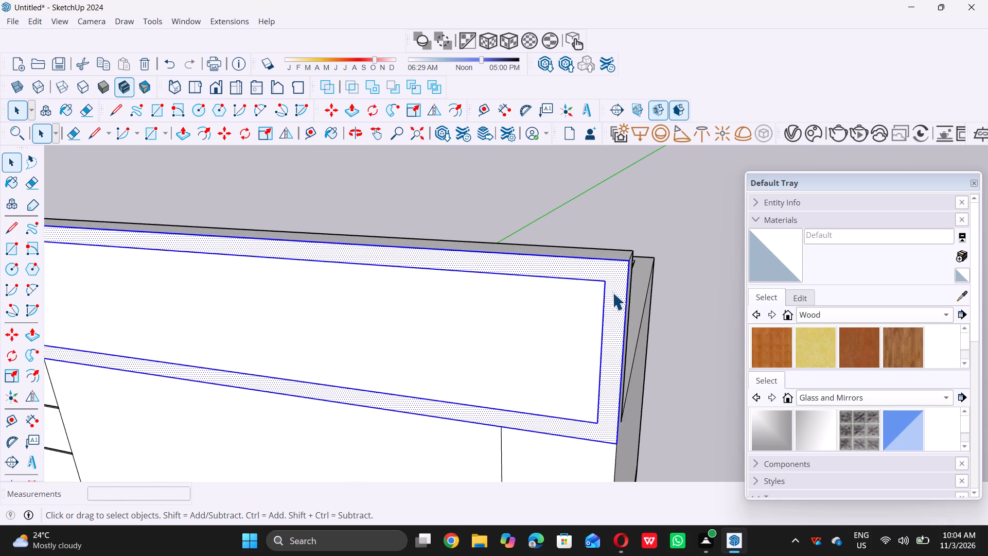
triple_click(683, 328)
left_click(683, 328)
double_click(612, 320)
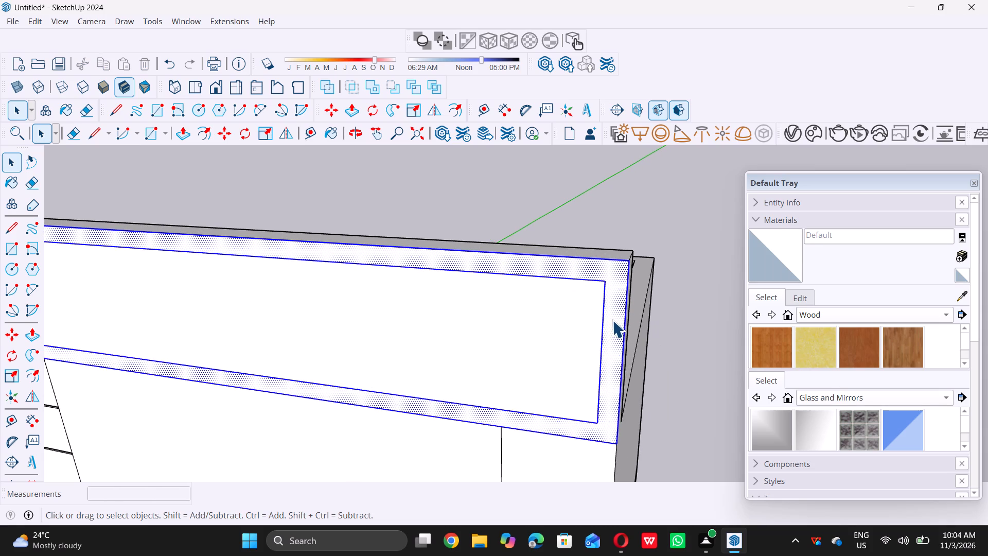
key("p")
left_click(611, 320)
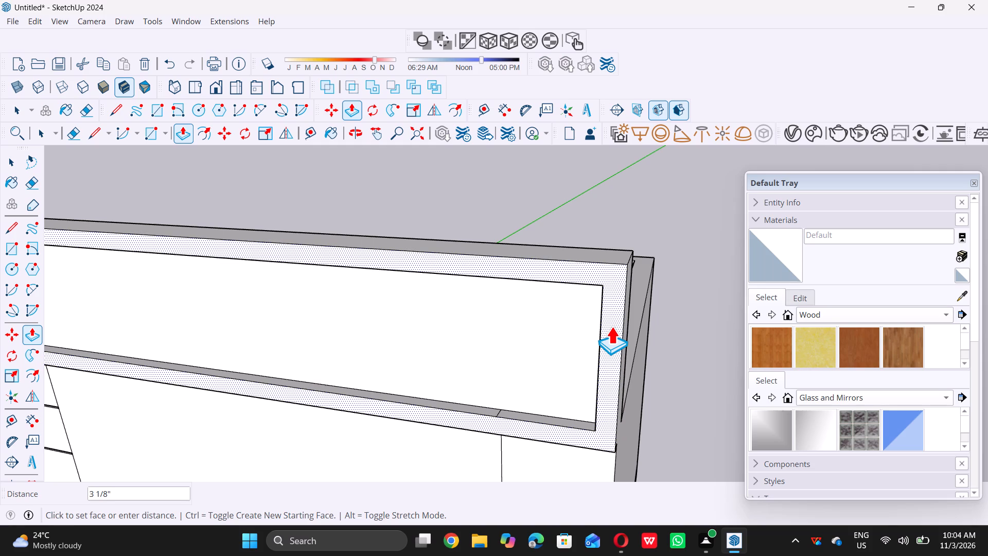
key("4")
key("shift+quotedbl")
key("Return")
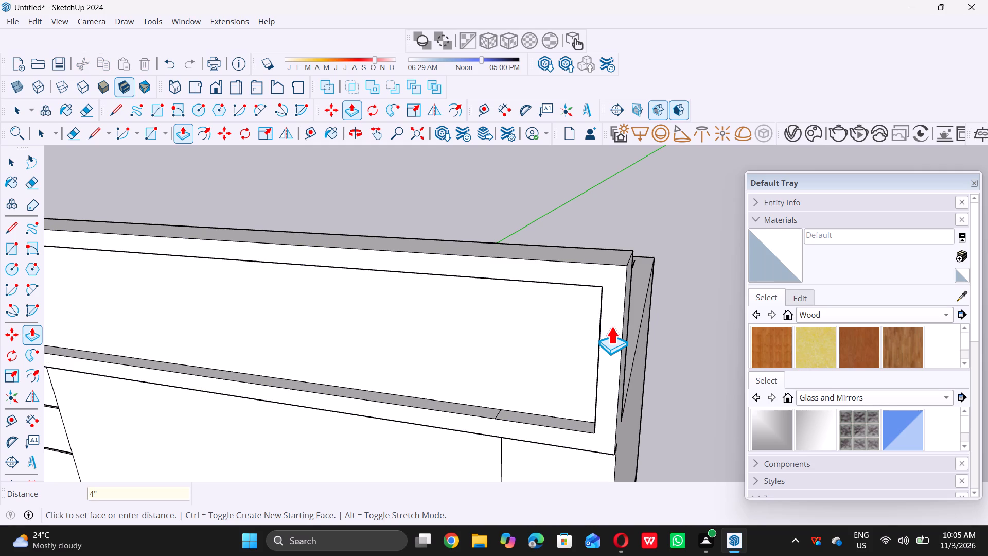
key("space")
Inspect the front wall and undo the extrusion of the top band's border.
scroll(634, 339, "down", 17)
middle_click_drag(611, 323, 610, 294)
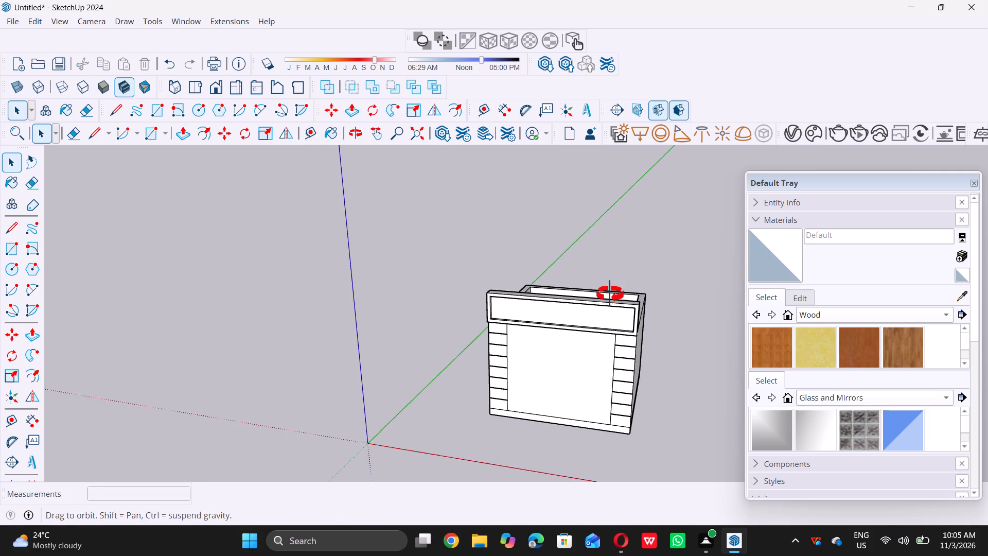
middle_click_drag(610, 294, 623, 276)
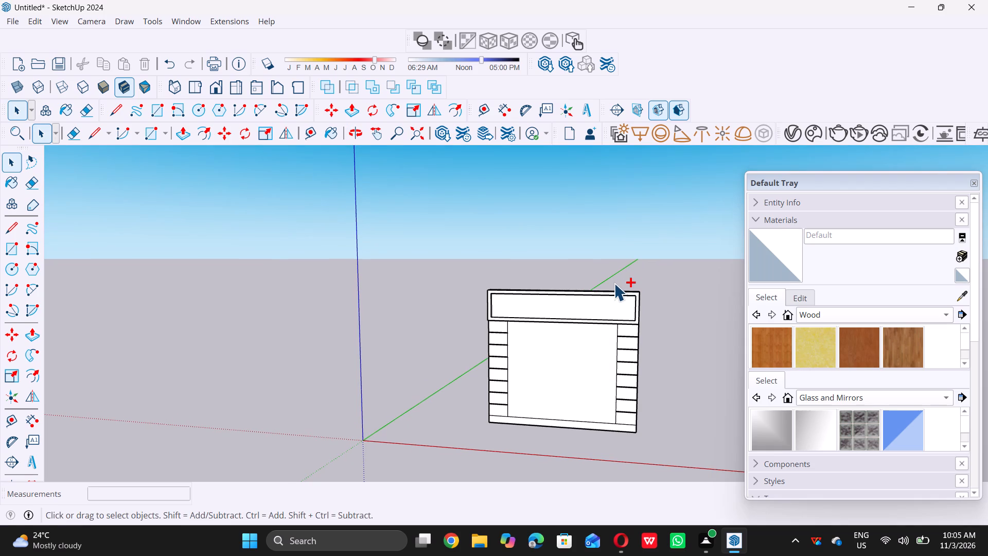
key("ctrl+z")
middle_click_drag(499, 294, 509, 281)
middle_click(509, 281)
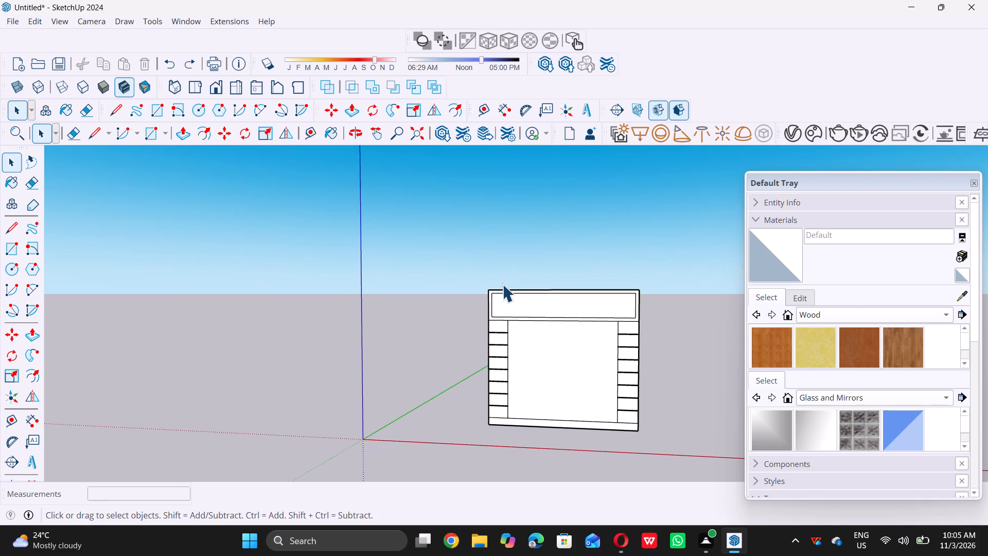
Copy the inset rectangle's left vertical edge 14' 4" to its opposite end and divide the span into 15 equal spaces.
scroll(497, 289, "down", 4)
middle_click_drag(499, 308, 519, 290)
scroll(584, 296, "up", 5)
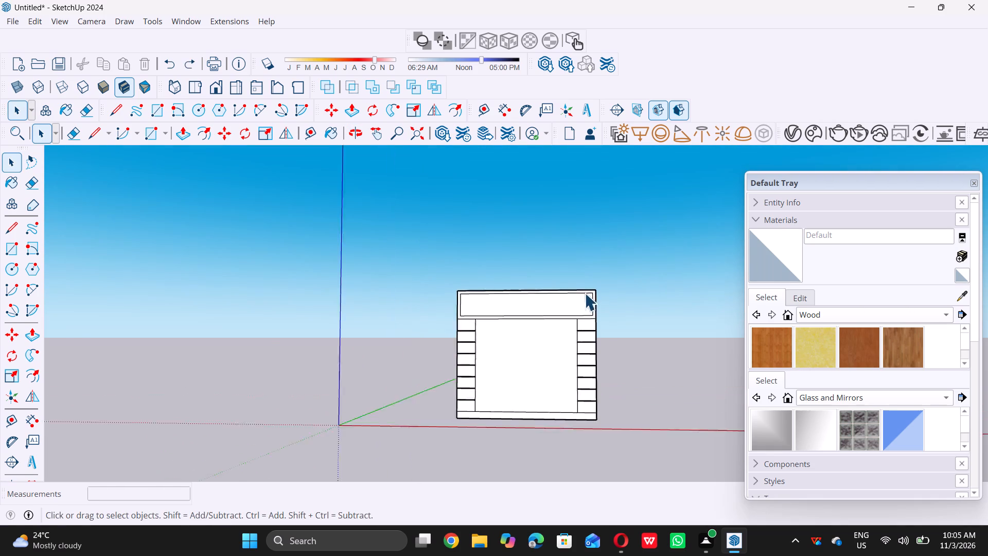
scroll(585, 293, "up", 2)
scroll(404, 276, "down", 5)
middle_click_drag(410, 305, 437, 323)
scroll(418, 321, "down", 3)
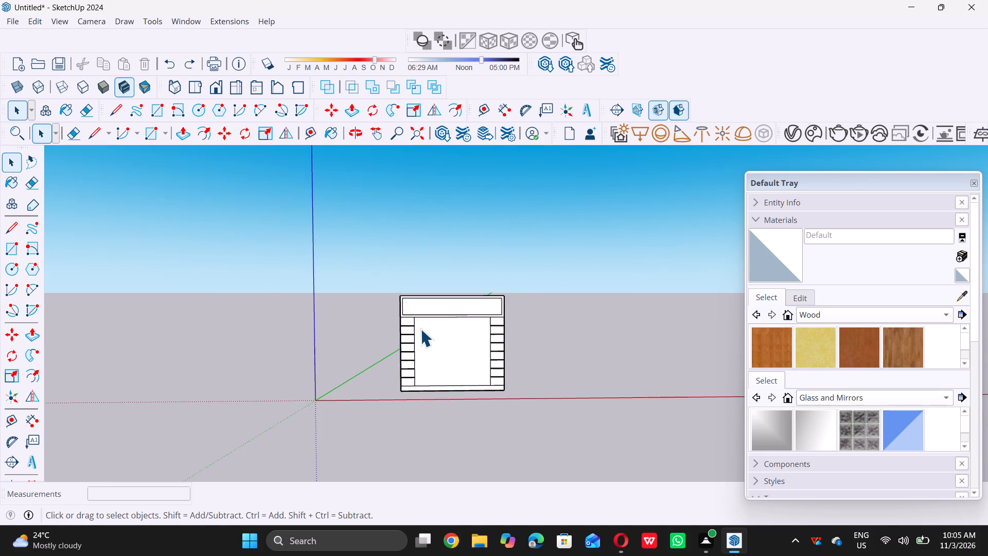
scroll(421, 328, "down", 1)
middle_click_drag(421, 328, 431, 323)
scroll(421, 304, "up", 6)
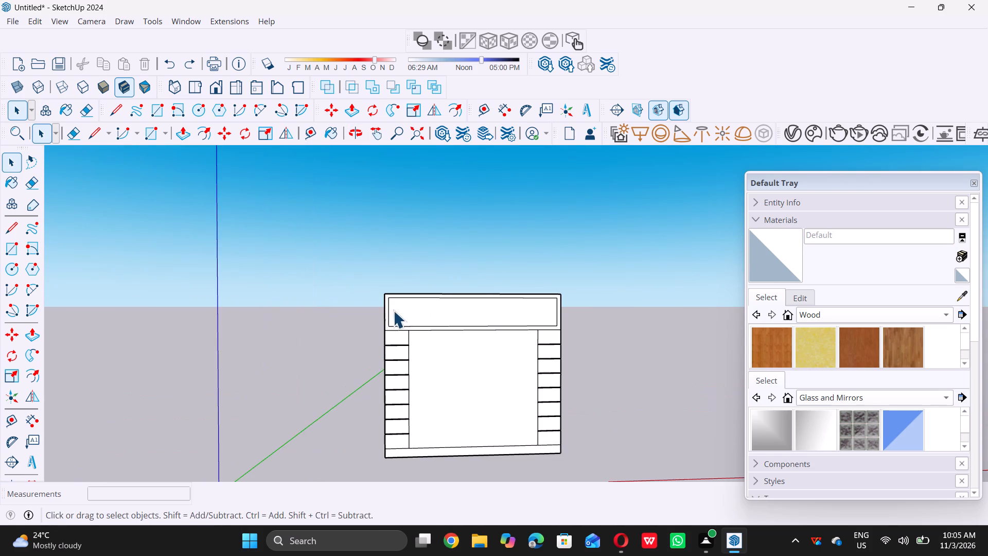
scroll(389, 313, "up", 10)
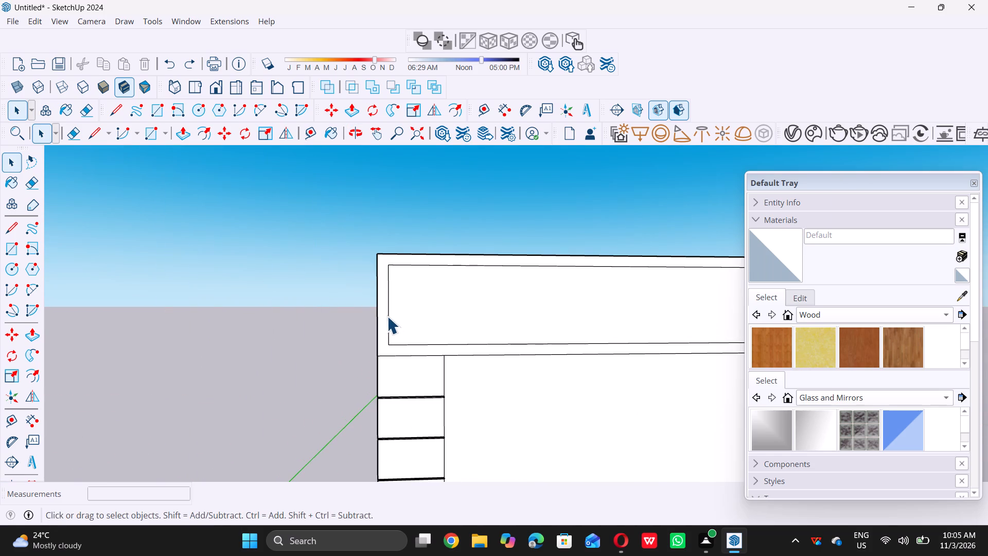
double_click(387, 316)
left_click(315, 315)
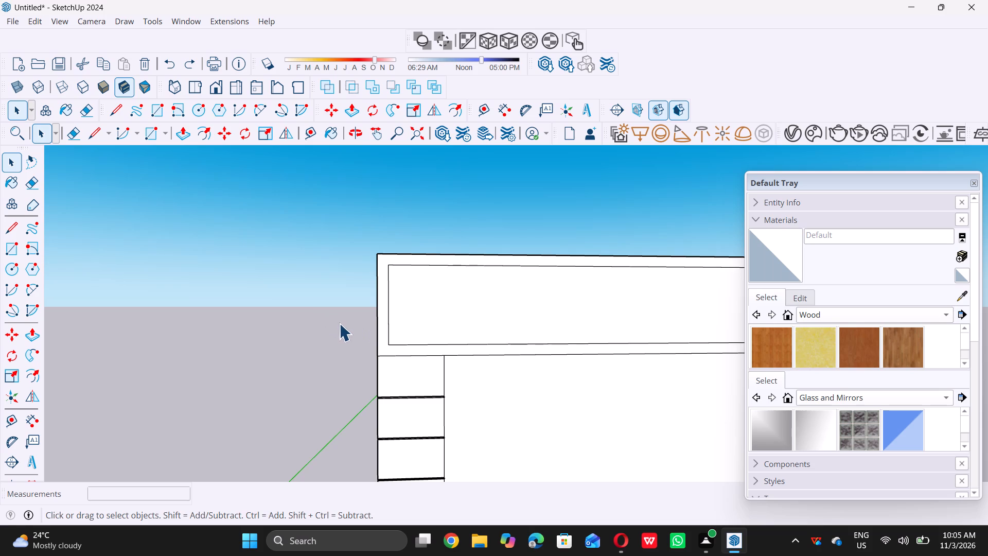
double_click(387, 328)
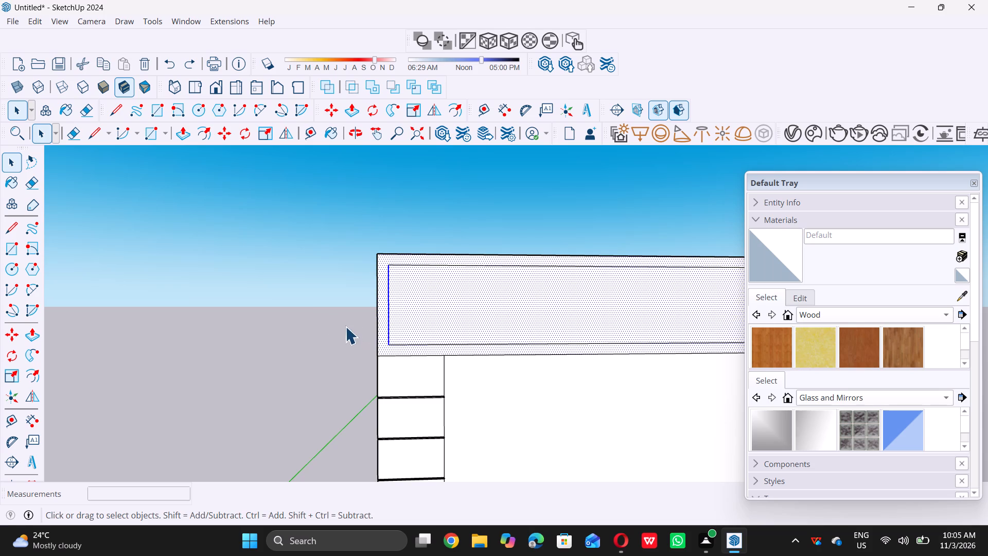
left_click(345, 326)
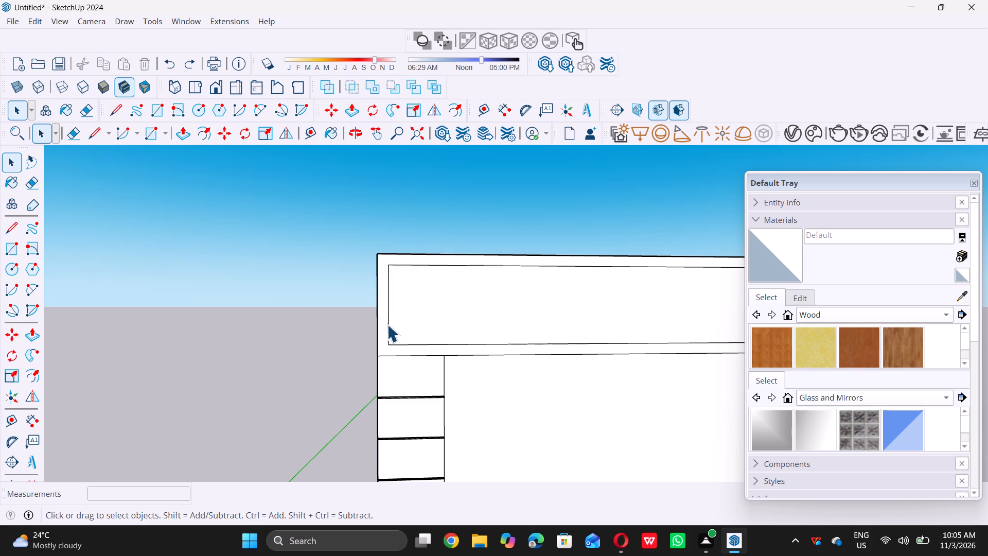
left_click(387, 324)
key("m")
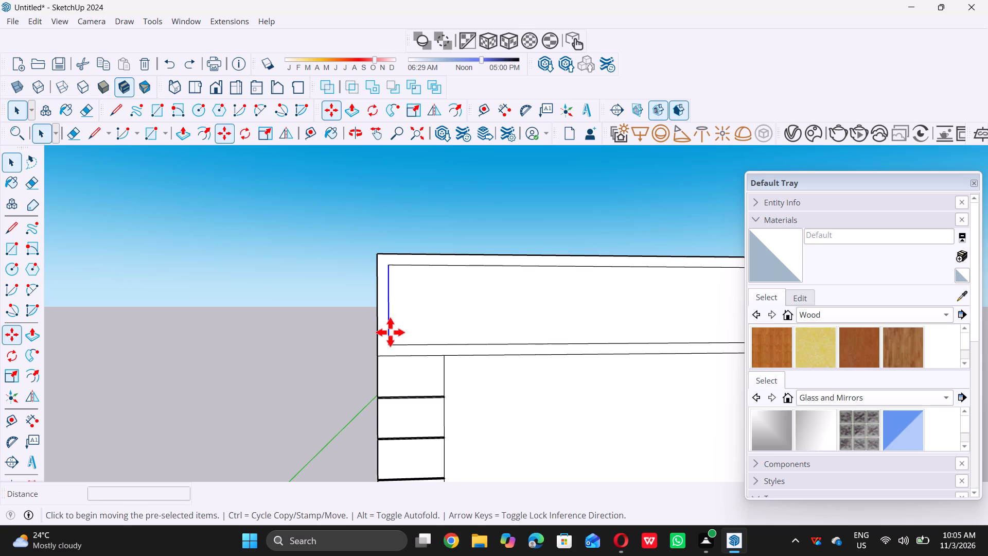
double_click(389, 344)
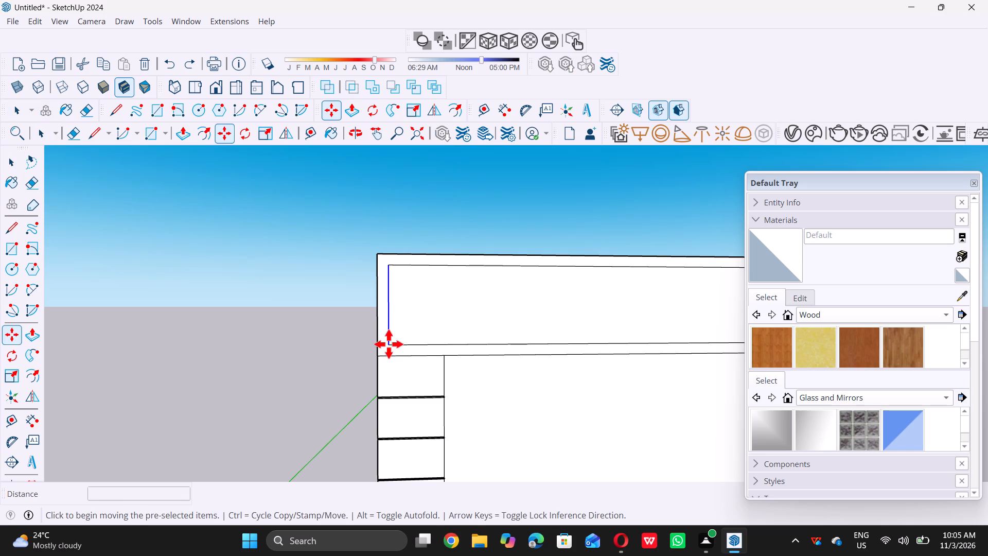
scroll(386, 344, "down", 4)
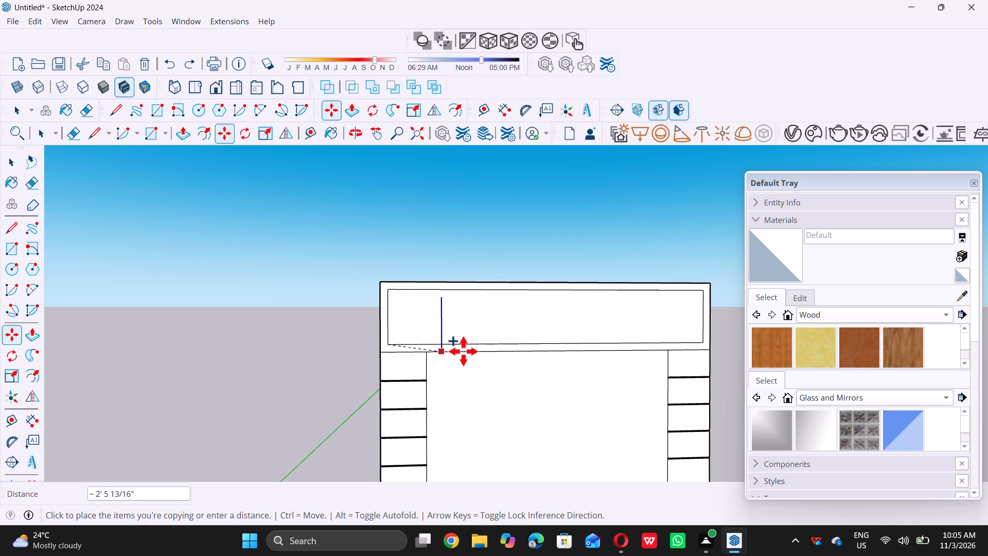
left_click(701, 343)
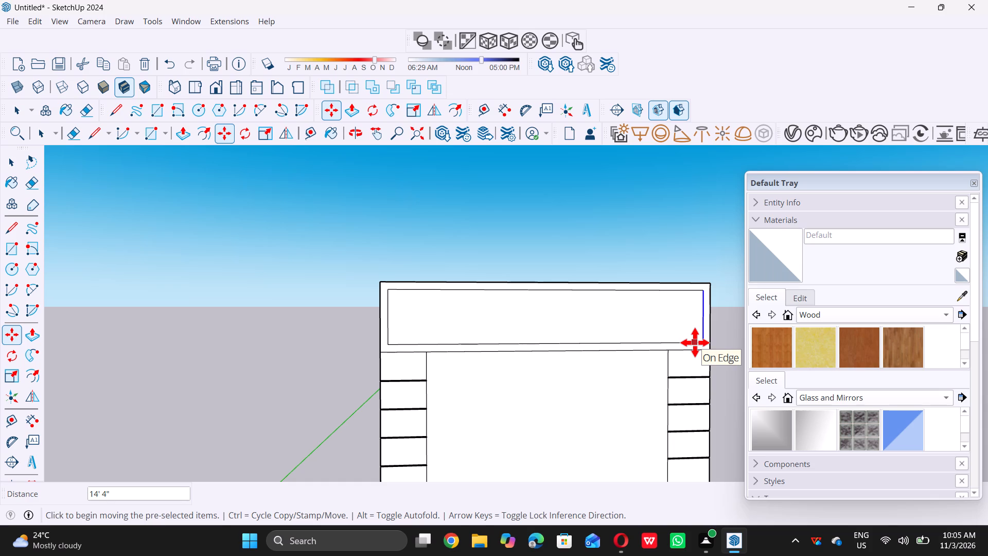
key("slash")
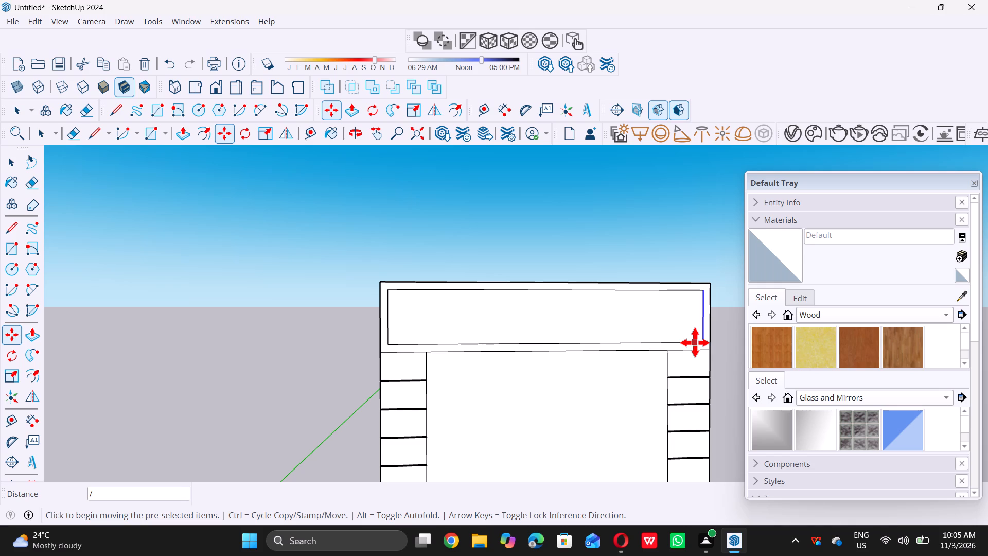
type("15")
key("Return")
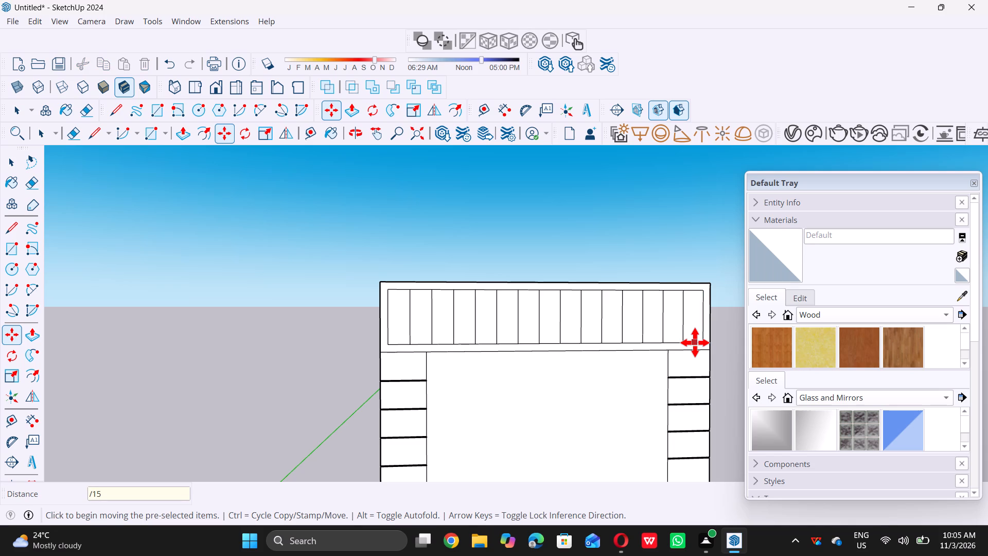
Undo the 15-space division and the copied edges inside the top band's inset rectangle.
key("ctrl+z")
key("space")
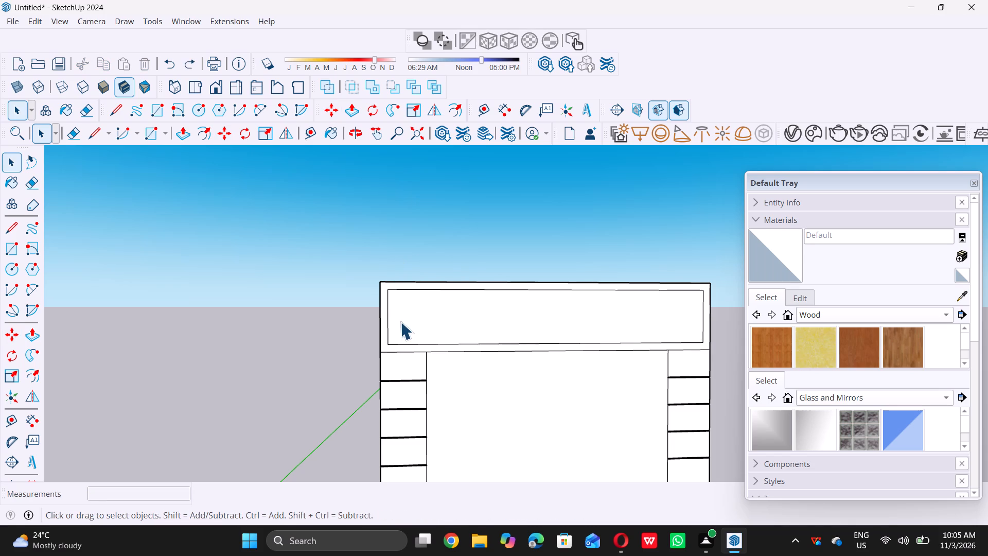
scroll(384, 335, "up", 4)
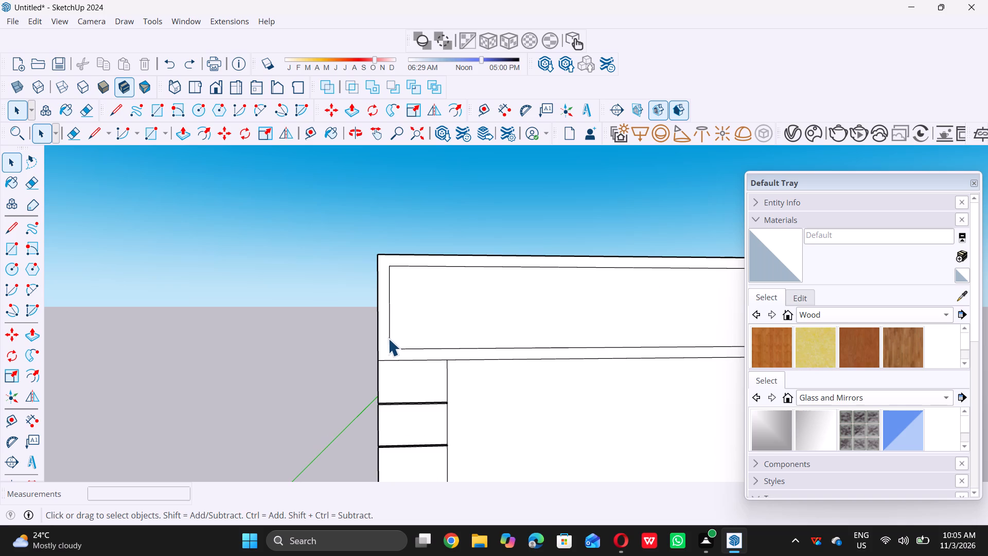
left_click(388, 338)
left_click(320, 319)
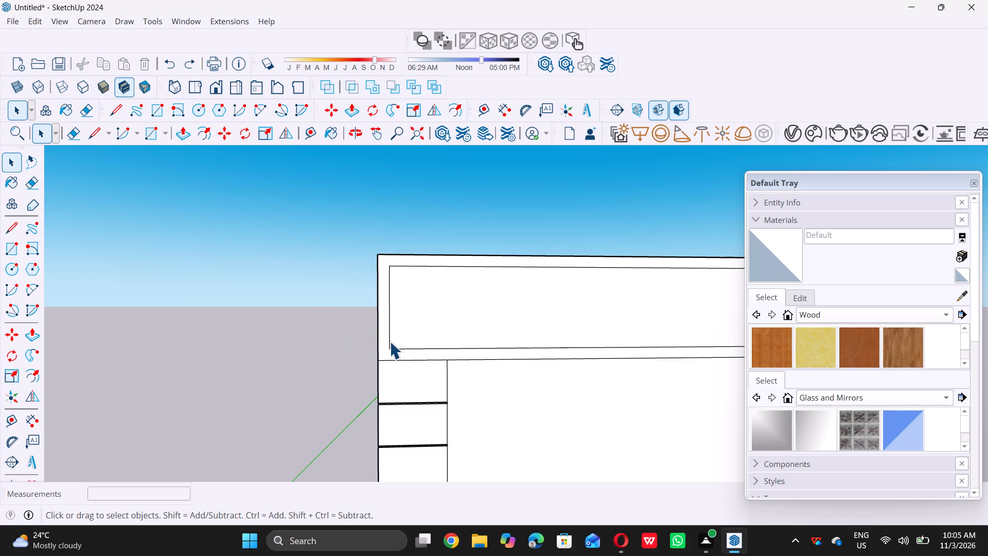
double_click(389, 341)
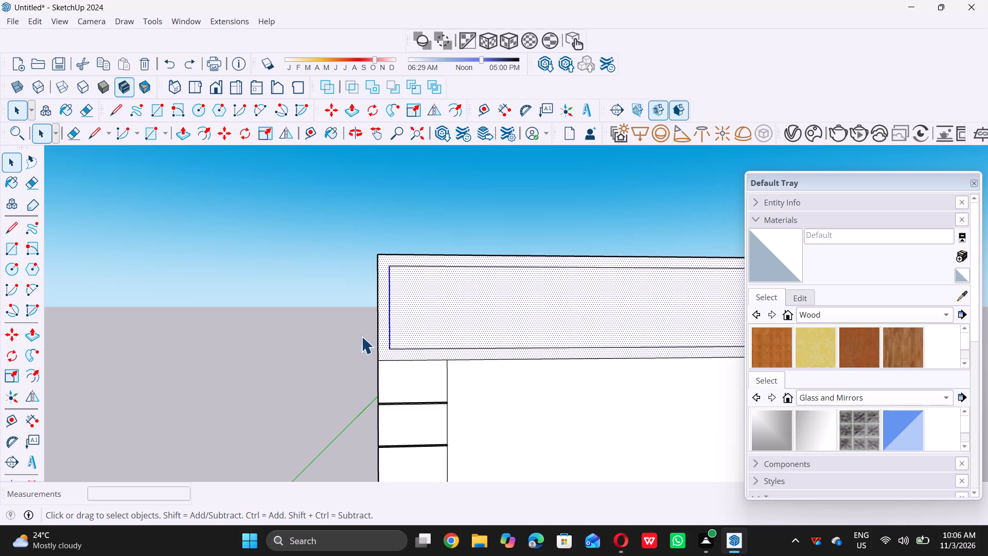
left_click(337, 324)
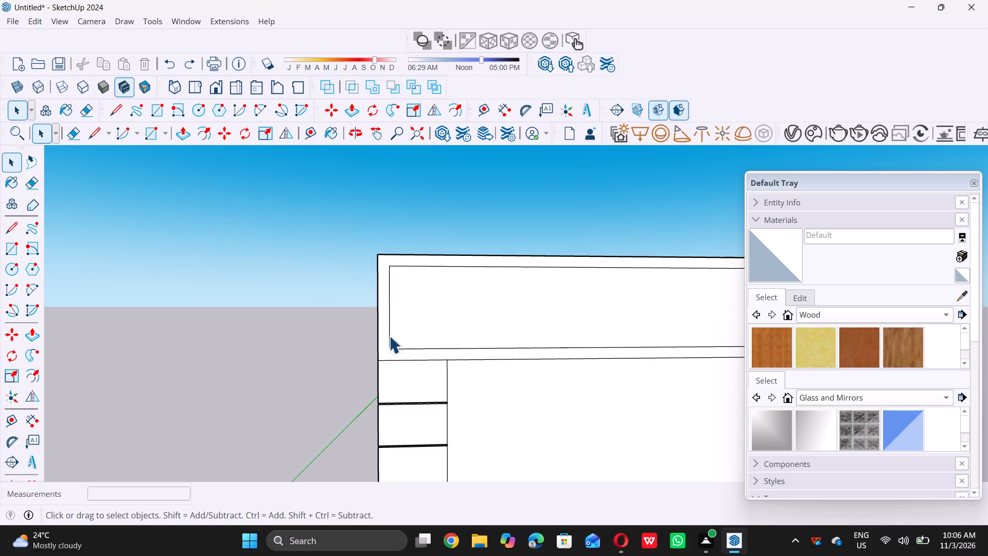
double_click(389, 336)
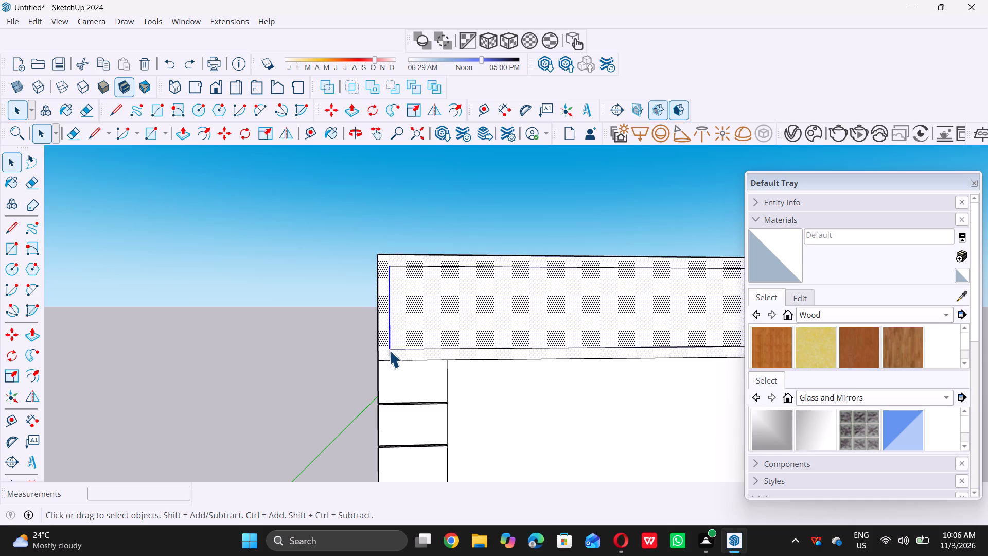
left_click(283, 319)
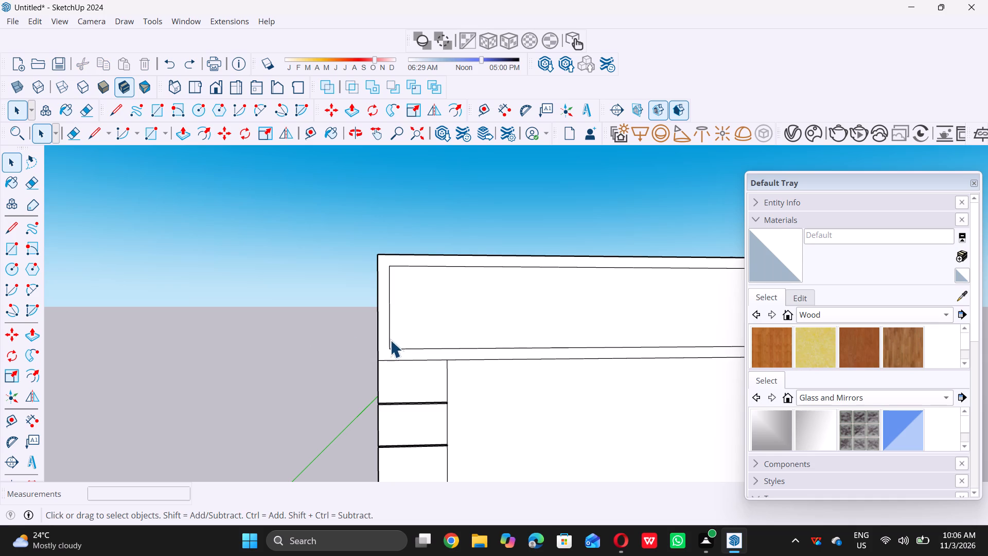
Copy the inset rectangle's left vertical edge 14' 4" to its opposite end and divide the span into 20 equal spaces.
left_click(389, 339)
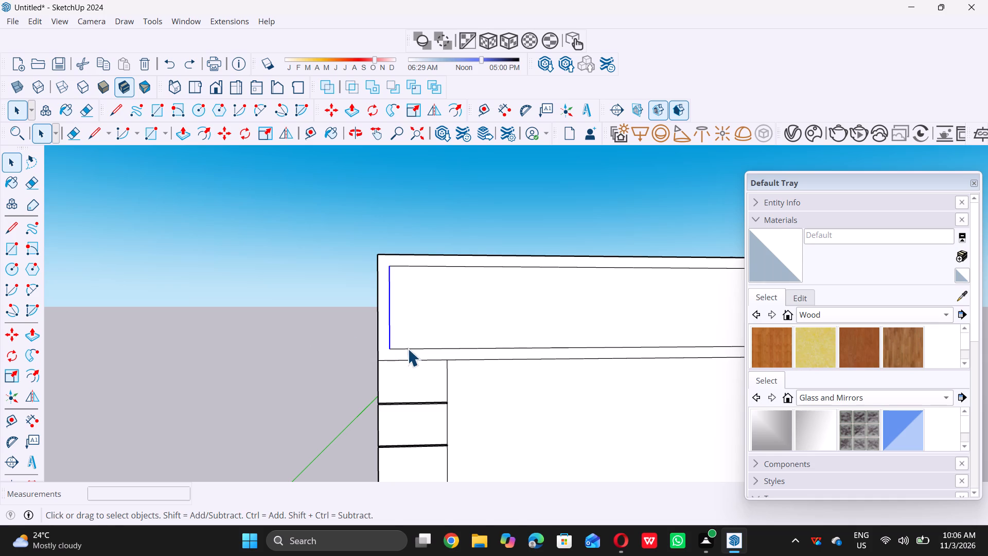
key("m")
left_click(390, 347)
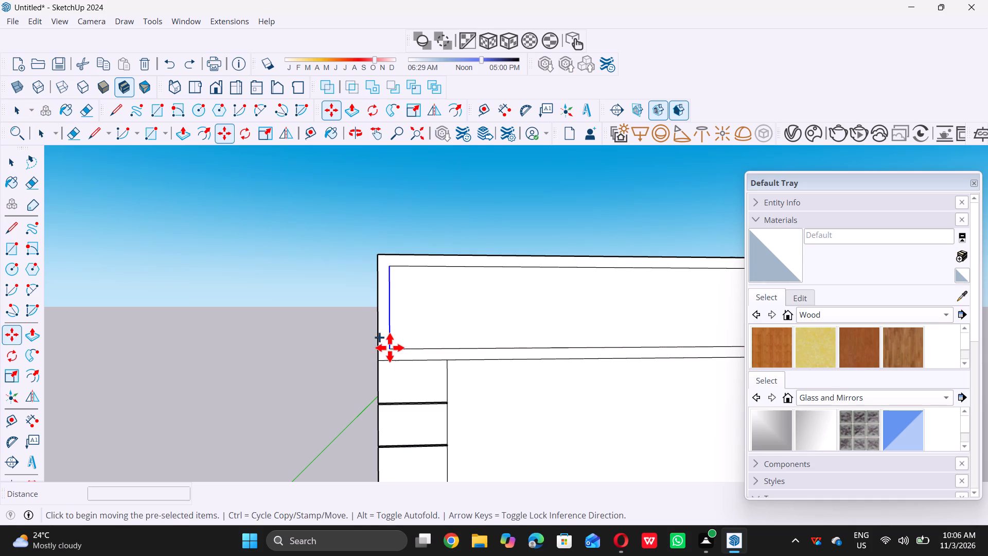
scroll(390, 347, "down", 4)
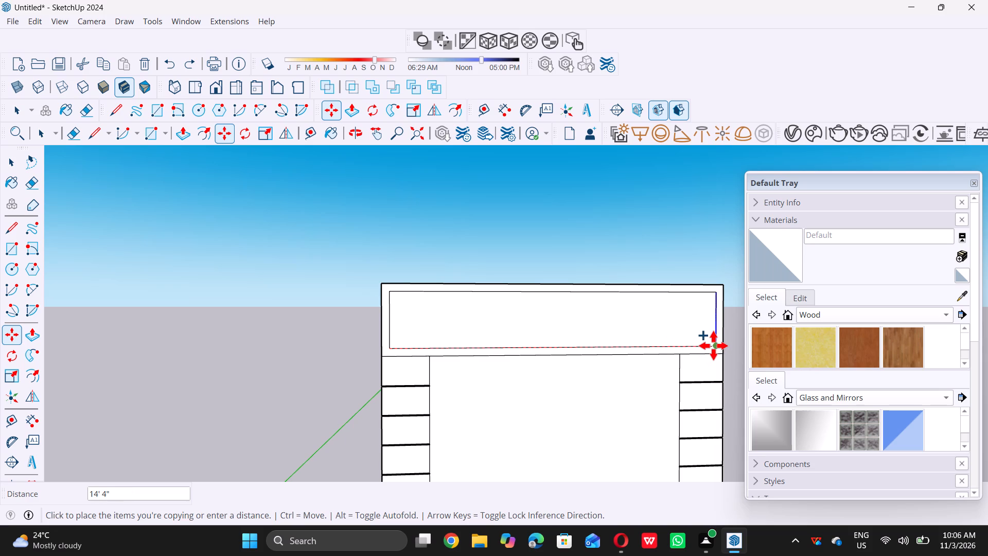
double_click(713, 345)
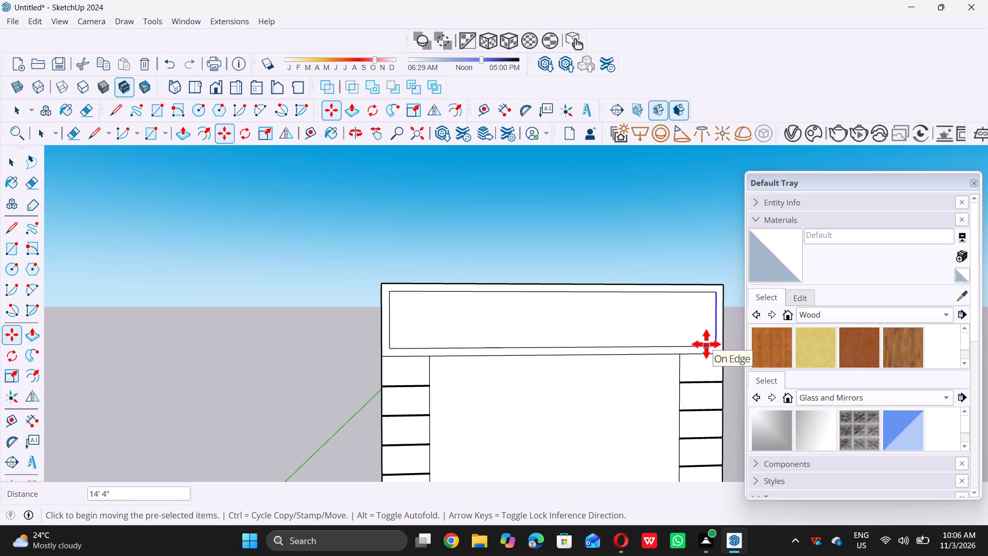
key("slash")
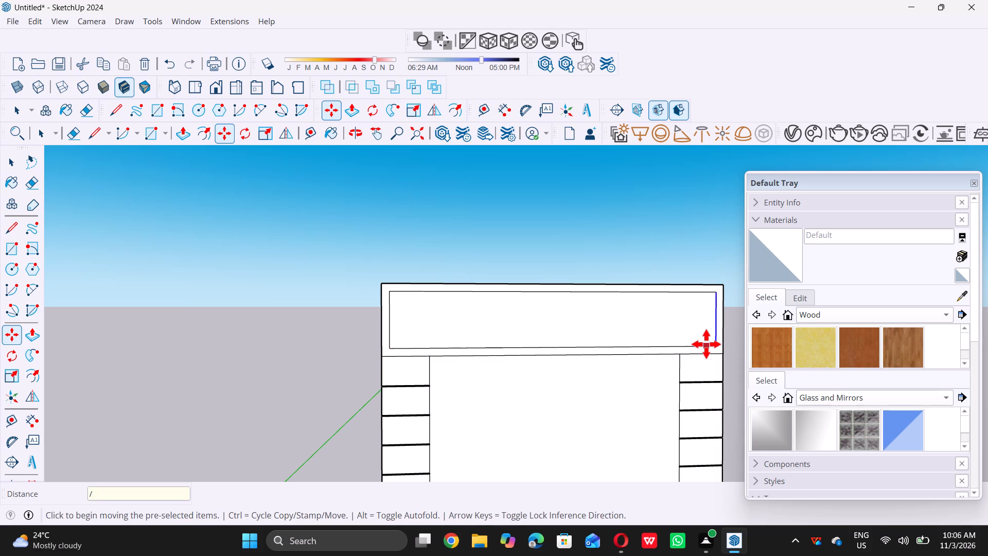
type("20")
key("Return")
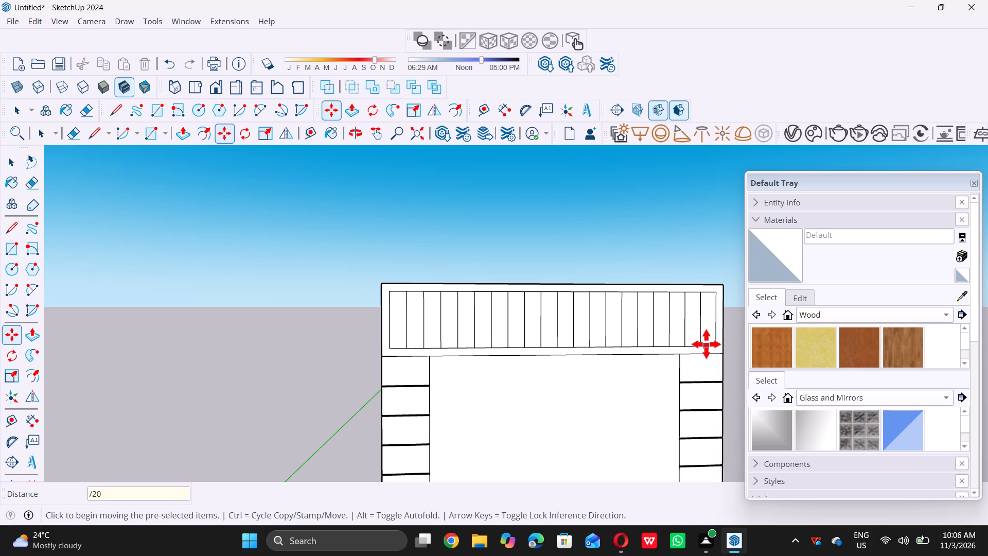
key("space")
scroll(527, 341, "down", 1)
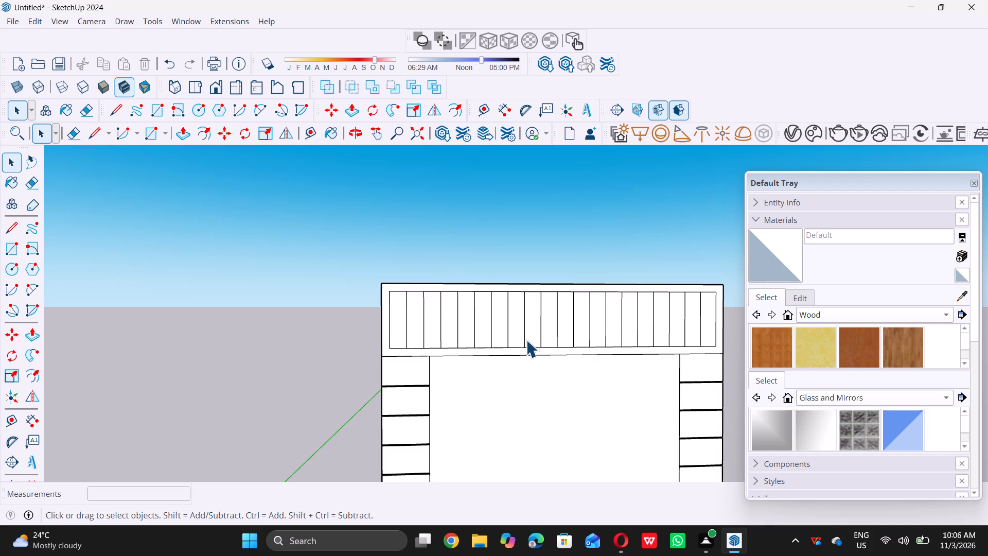
scroll(526, 340, "down", 6)
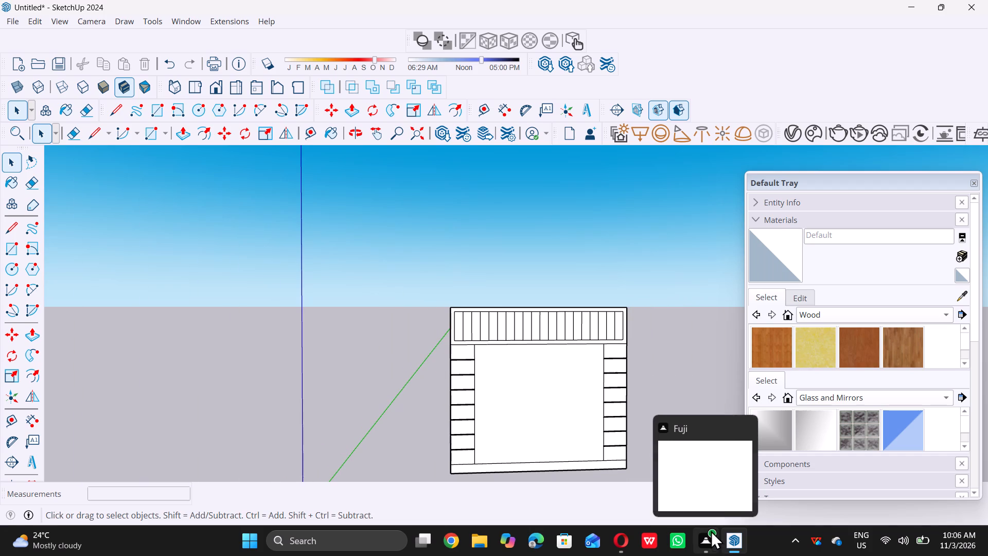
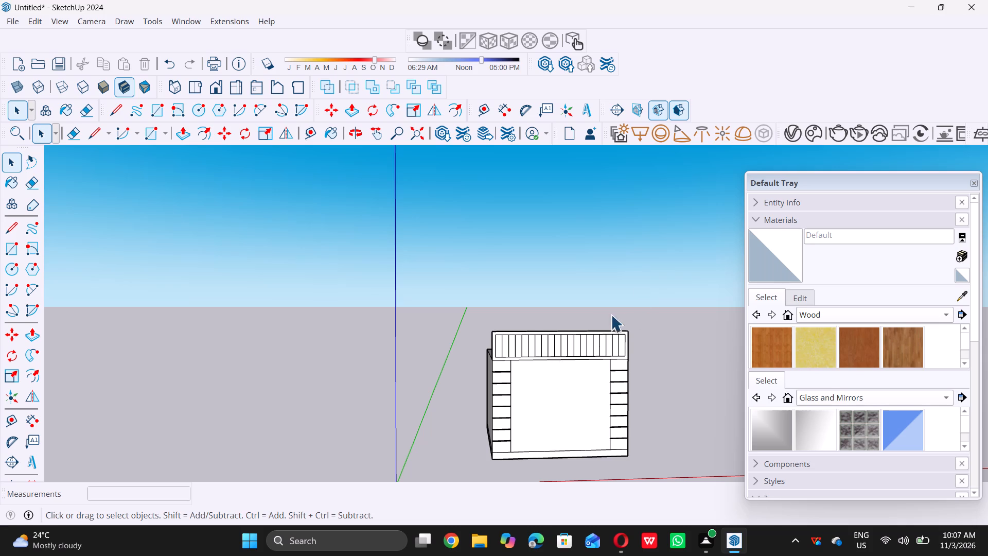
Undo the 20-space division and the copied edges inside the top band's inset rectangle.
scroll(587, 315, "down", 5)
key("ctrl+z")
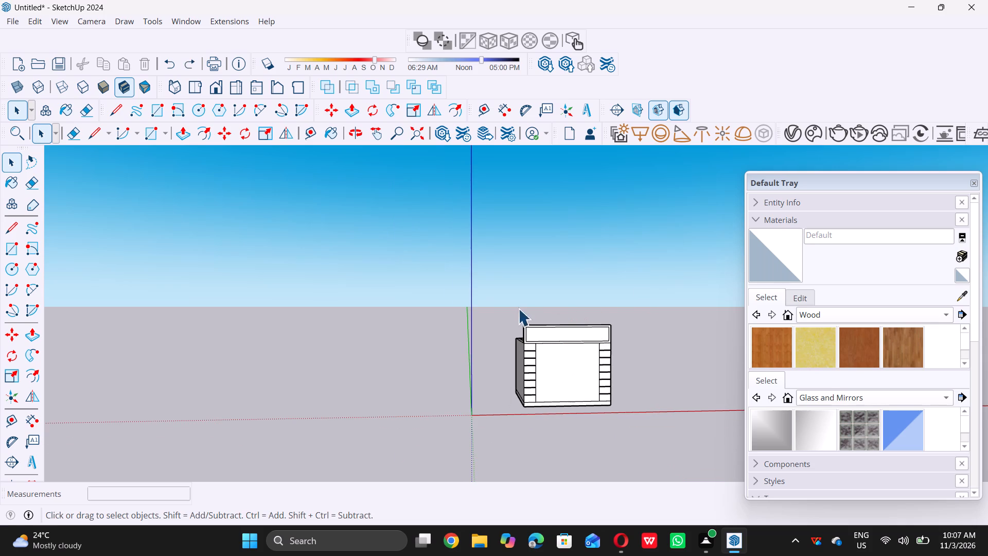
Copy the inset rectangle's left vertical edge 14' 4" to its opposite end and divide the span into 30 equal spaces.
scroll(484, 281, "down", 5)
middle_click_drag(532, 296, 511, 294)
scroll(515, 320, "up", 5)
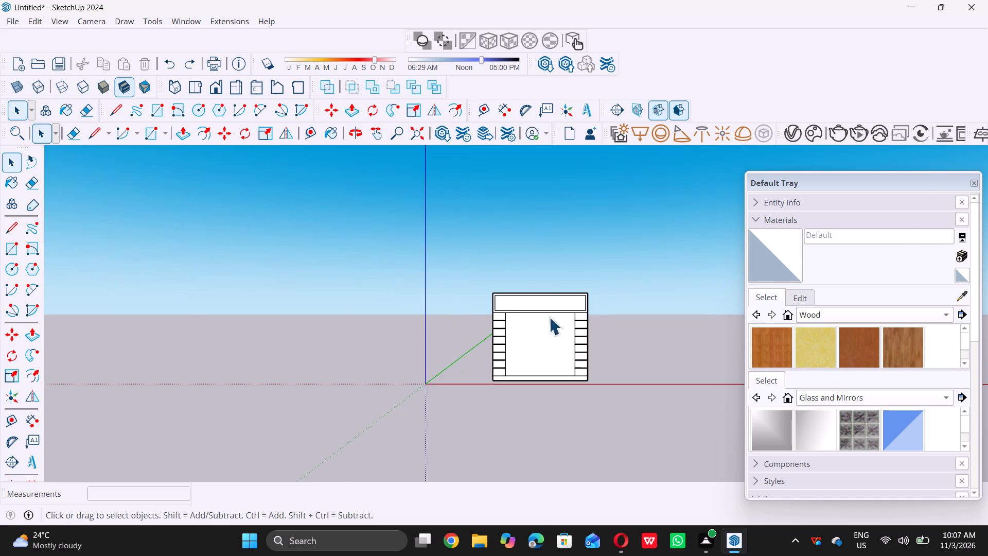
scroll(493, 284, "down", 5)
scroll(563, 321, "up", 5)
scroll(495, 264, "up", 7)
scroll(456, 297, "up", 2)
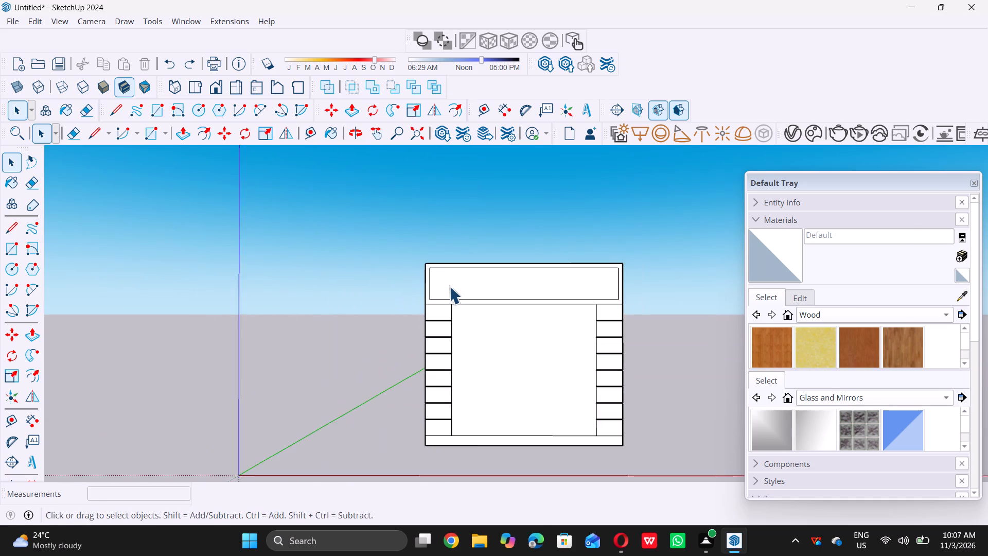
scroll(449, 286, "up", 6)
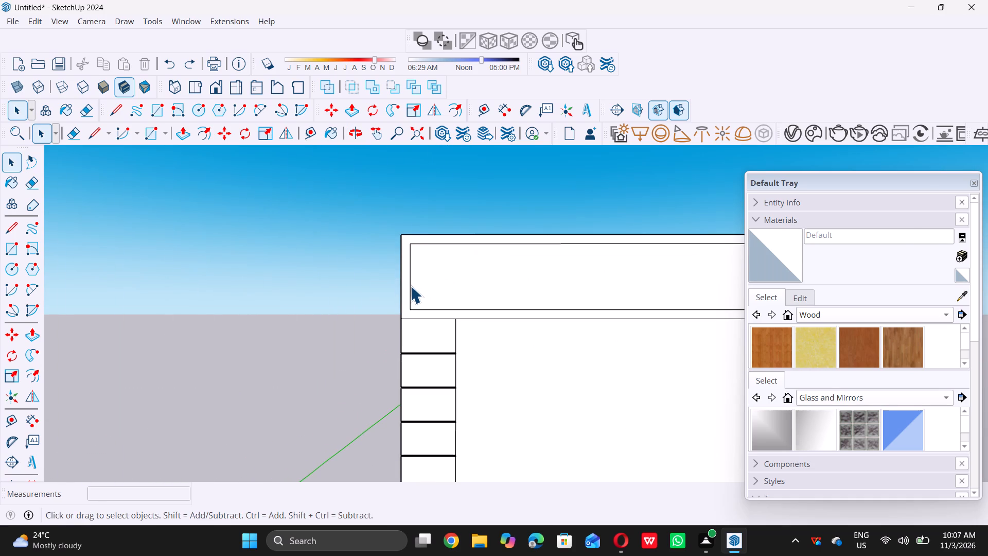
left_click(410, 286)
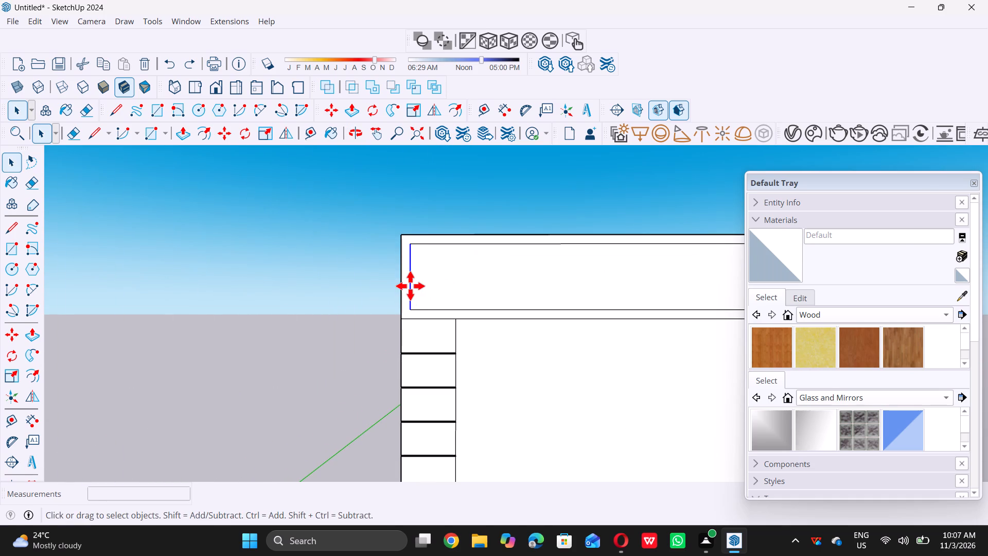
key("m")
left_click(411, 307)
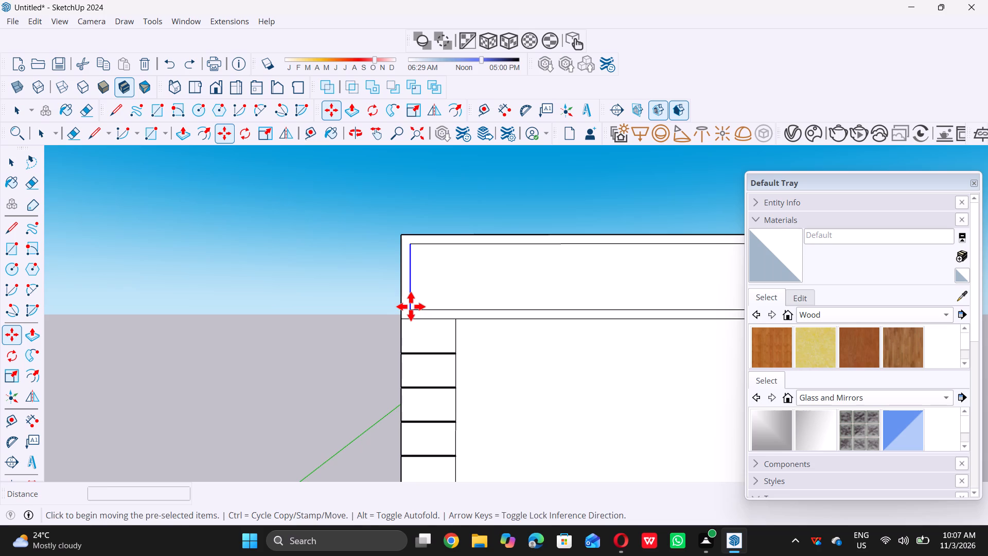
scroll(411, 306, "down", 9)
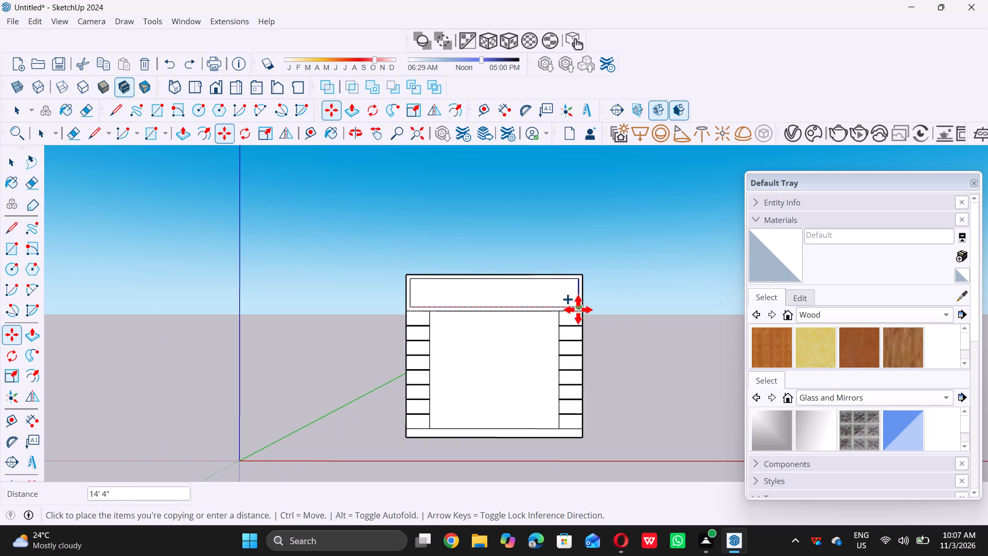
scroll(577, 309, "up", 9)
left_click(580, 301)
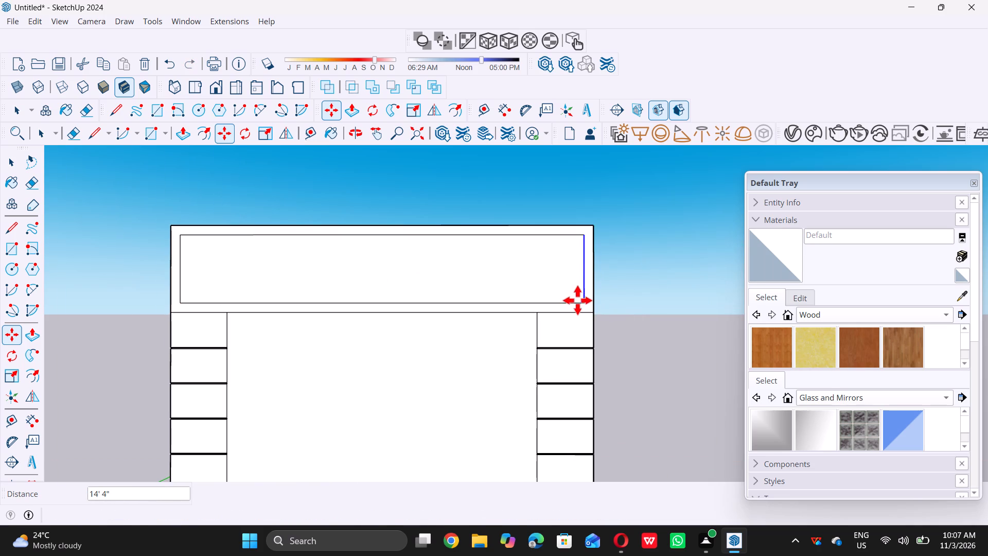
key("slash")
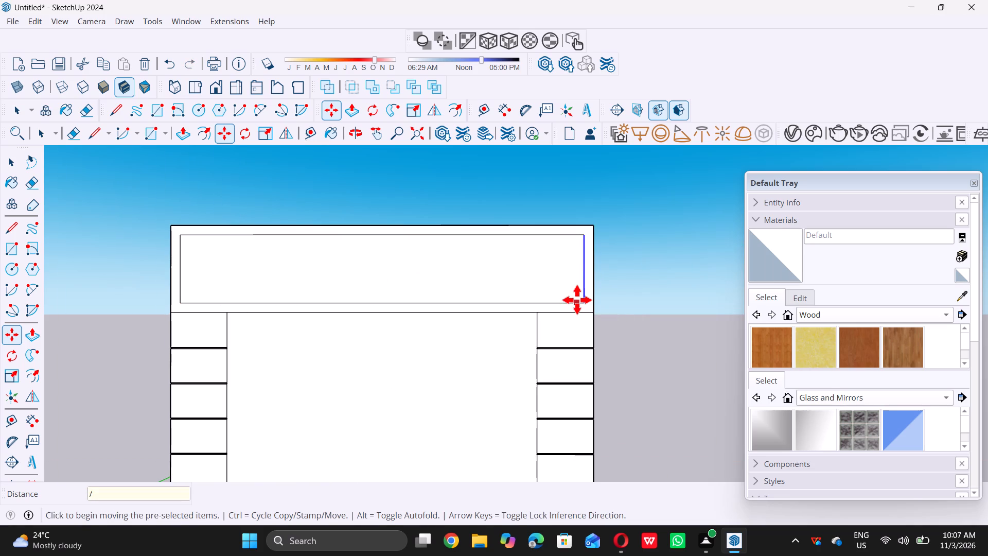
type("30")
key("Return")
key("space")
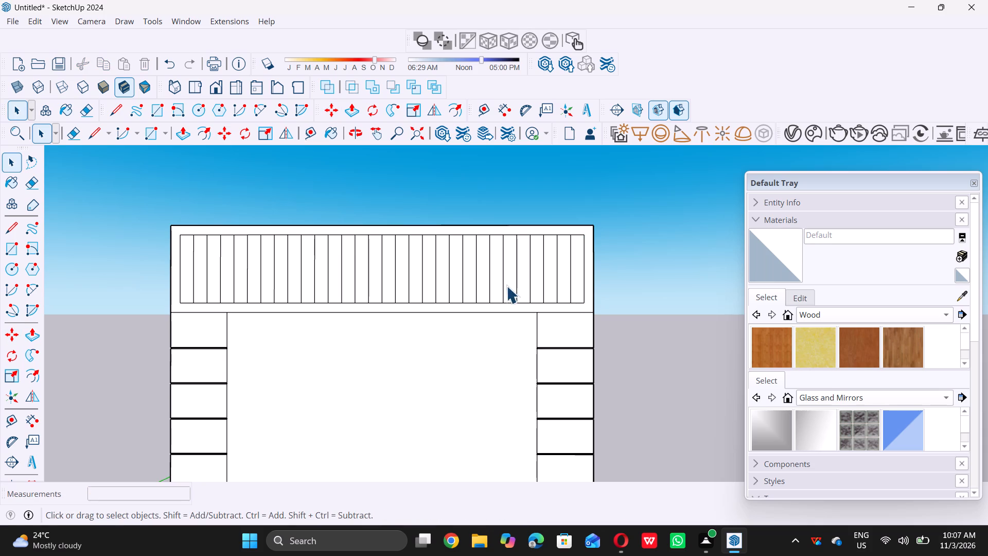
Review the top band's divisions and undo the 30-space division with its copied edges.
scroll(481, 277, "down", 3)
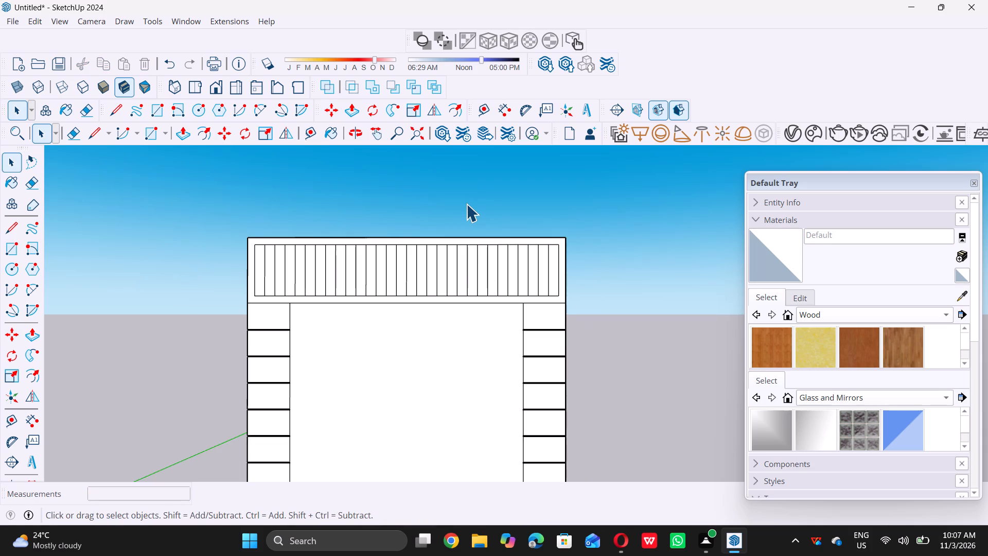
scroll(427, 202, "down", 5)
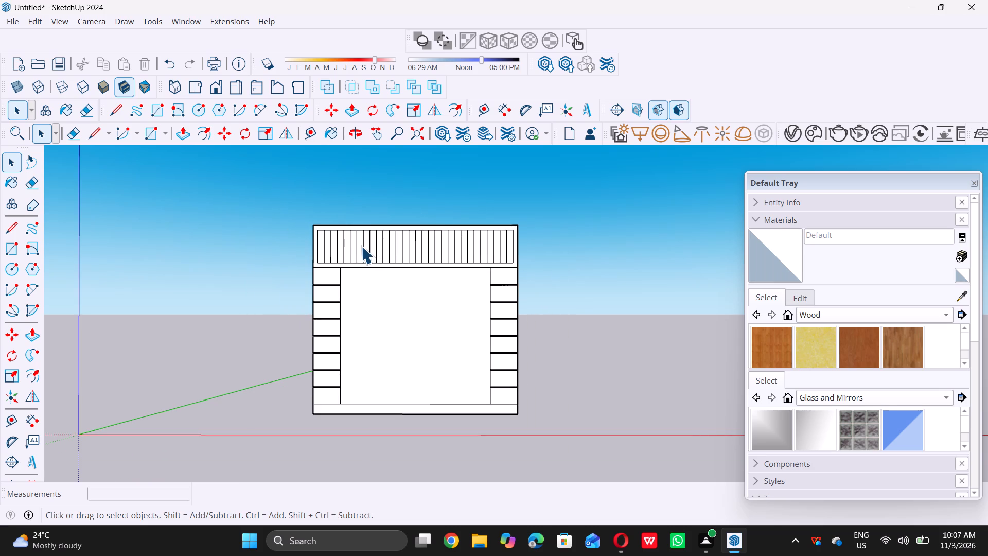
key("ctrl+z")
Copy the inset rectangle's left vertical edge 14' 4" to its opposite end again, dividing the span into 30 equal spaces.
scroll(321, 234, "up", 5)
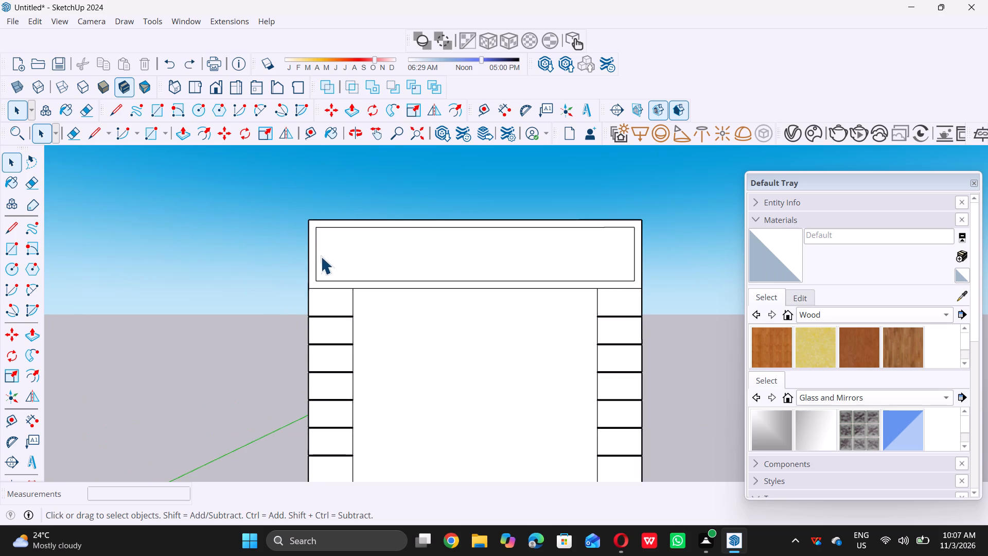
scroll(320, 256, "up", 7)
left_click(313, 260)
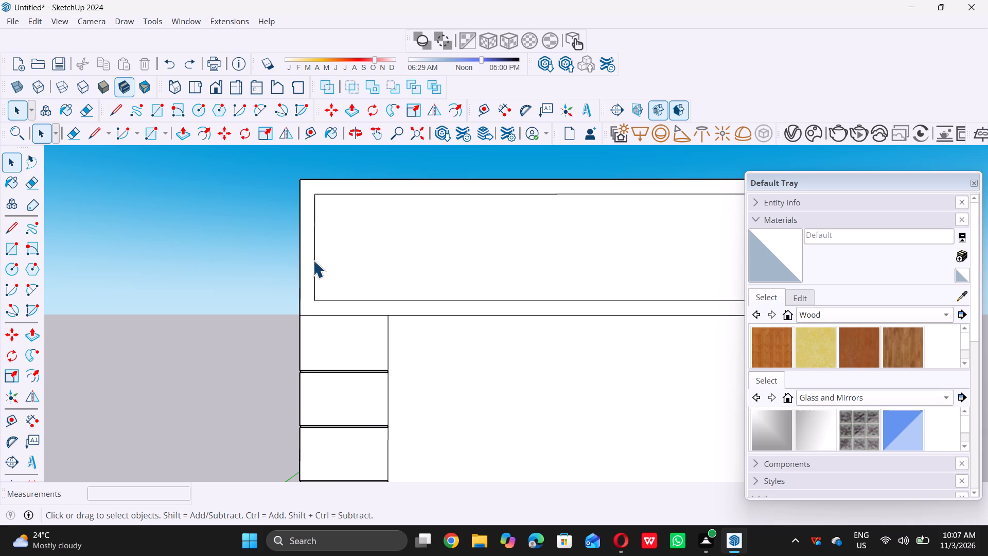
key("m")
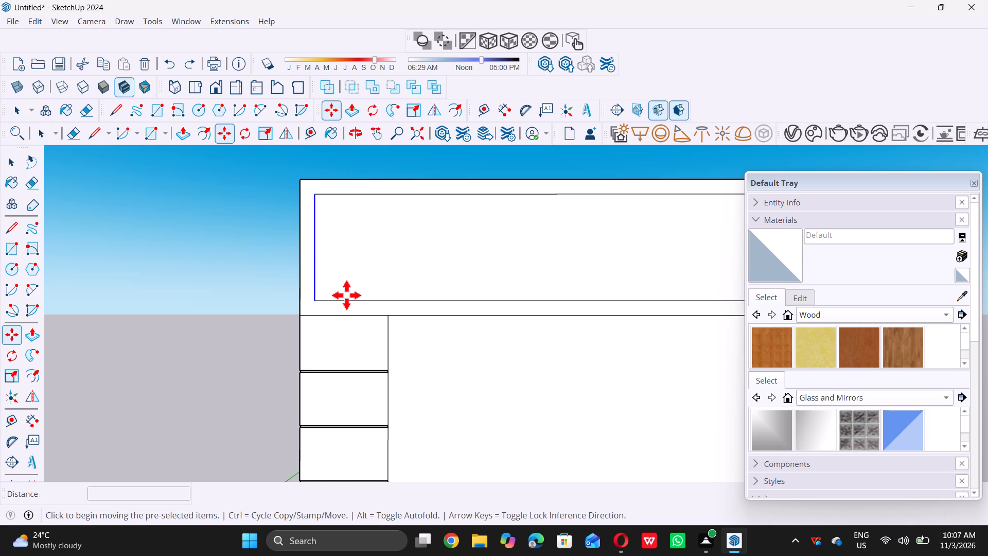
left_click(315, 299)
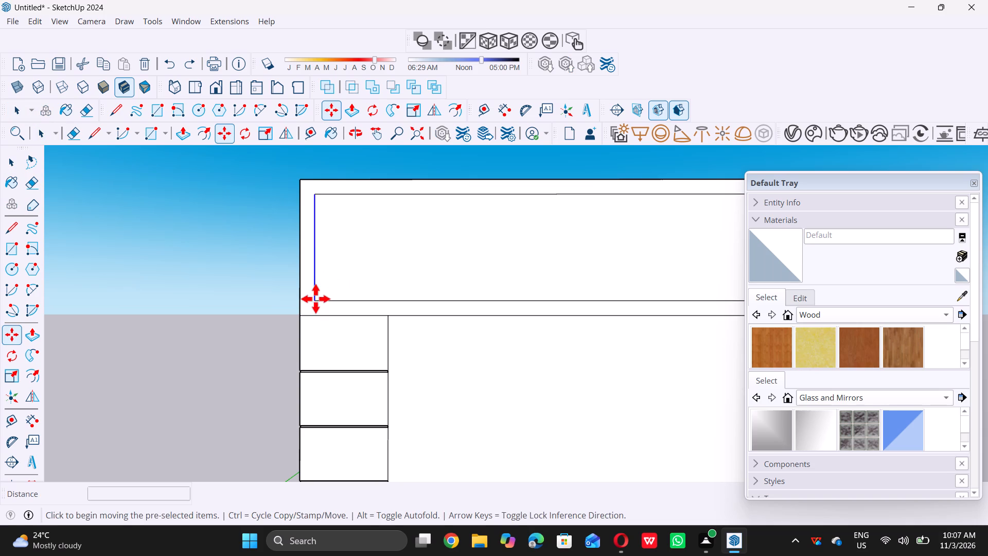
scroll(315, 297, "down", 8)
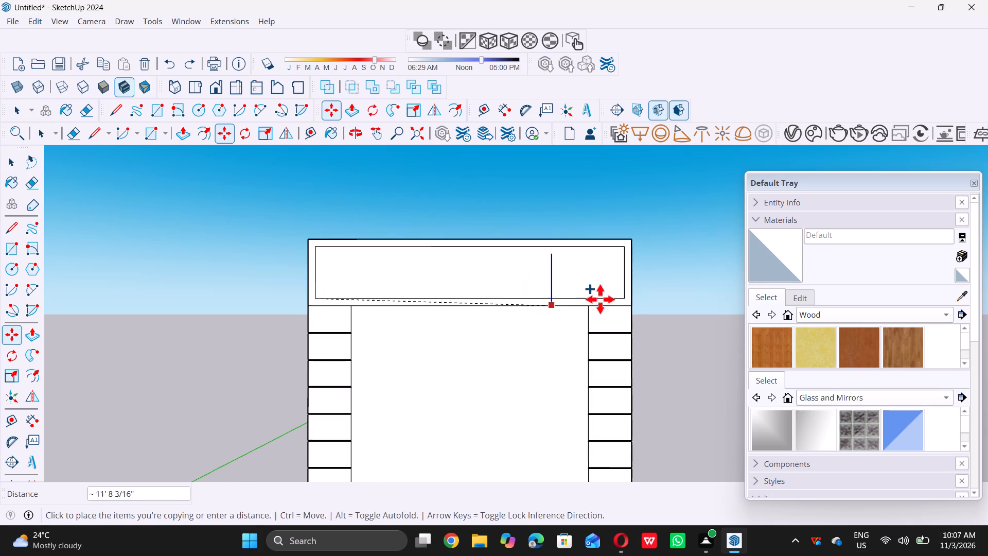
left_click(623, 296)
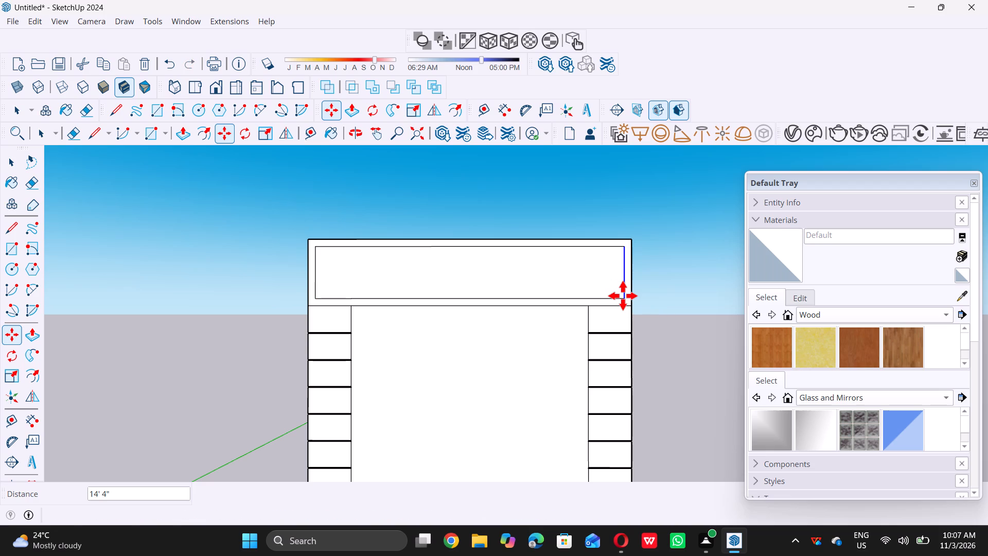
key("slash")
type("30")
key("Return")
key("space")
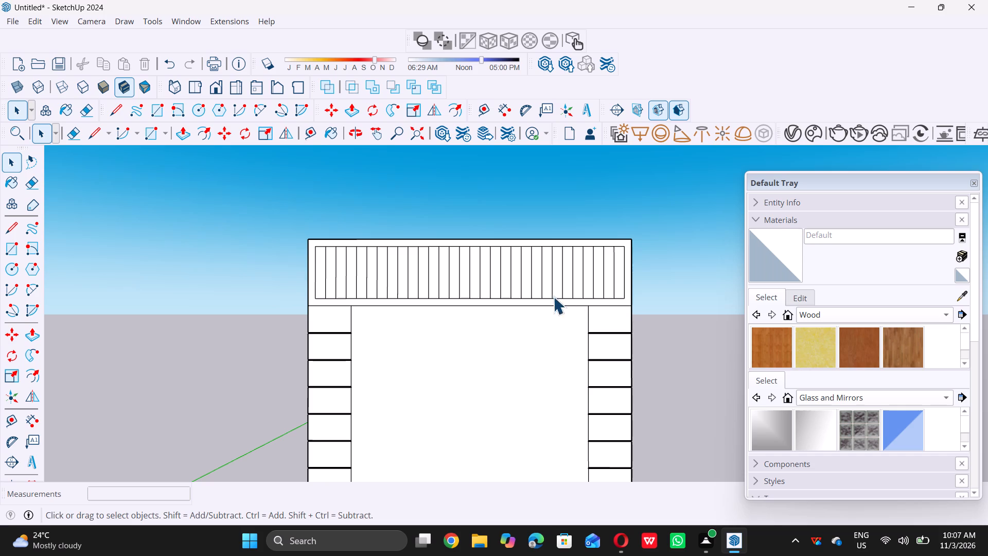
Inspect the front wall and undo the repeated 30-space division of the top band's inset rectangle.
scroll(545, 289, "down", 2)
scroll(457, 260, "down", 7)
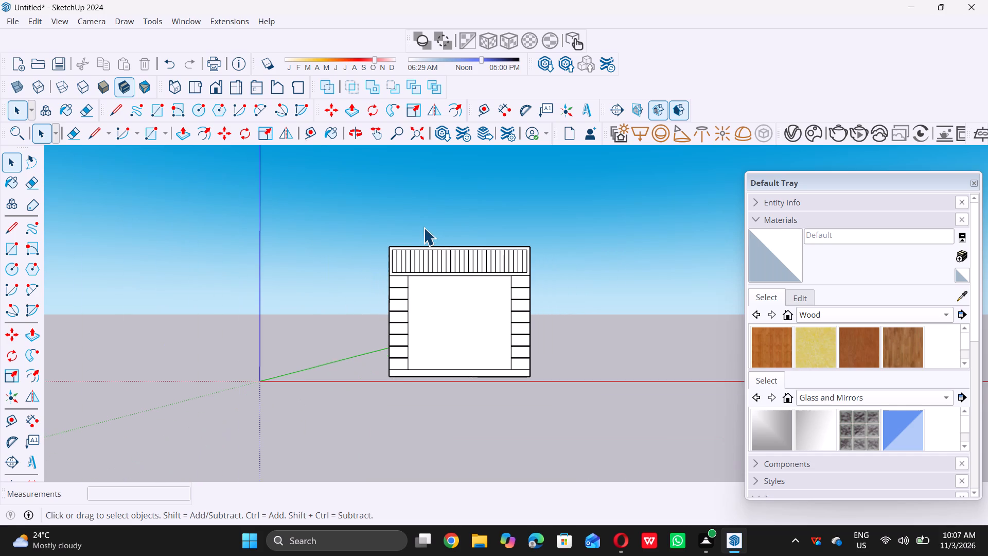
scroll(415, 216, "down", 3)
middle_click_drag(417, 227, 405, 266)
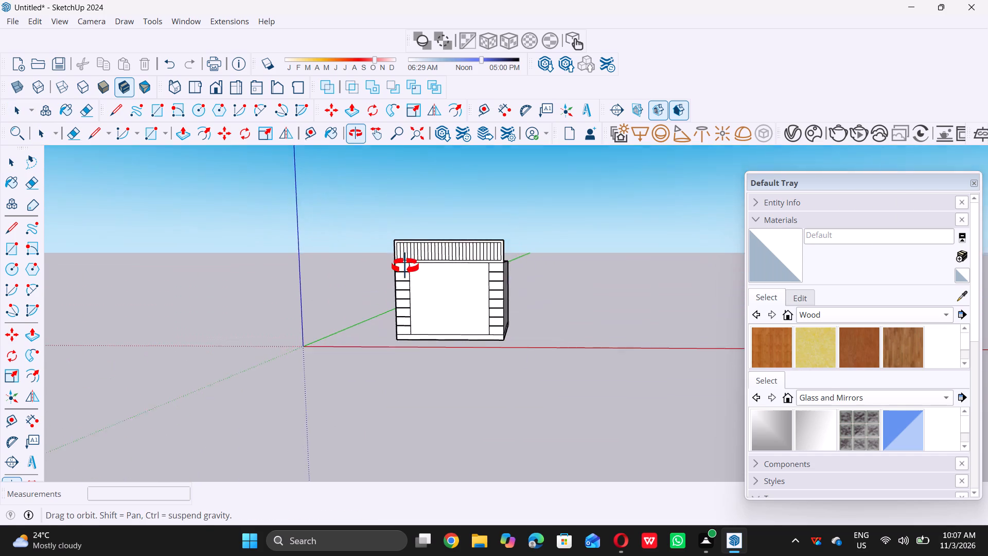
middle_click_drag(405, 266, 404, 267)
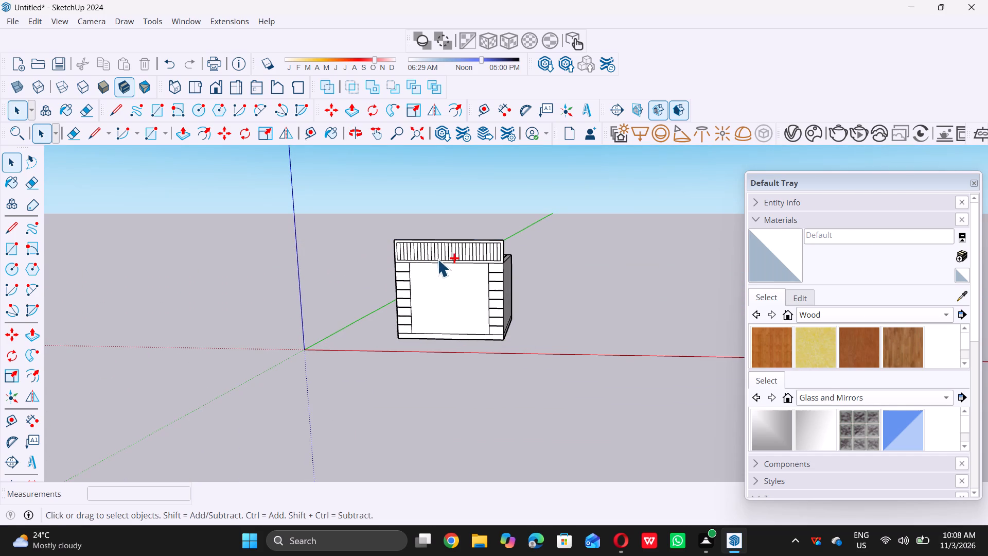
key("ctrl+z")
Copy the inset rectangle's left vertical edge 14' 4" to its opposite end and divide the span into 40 equal spaces.
scroll(414, 260, "up", 4)
scroll(375, 241, "up", 7)
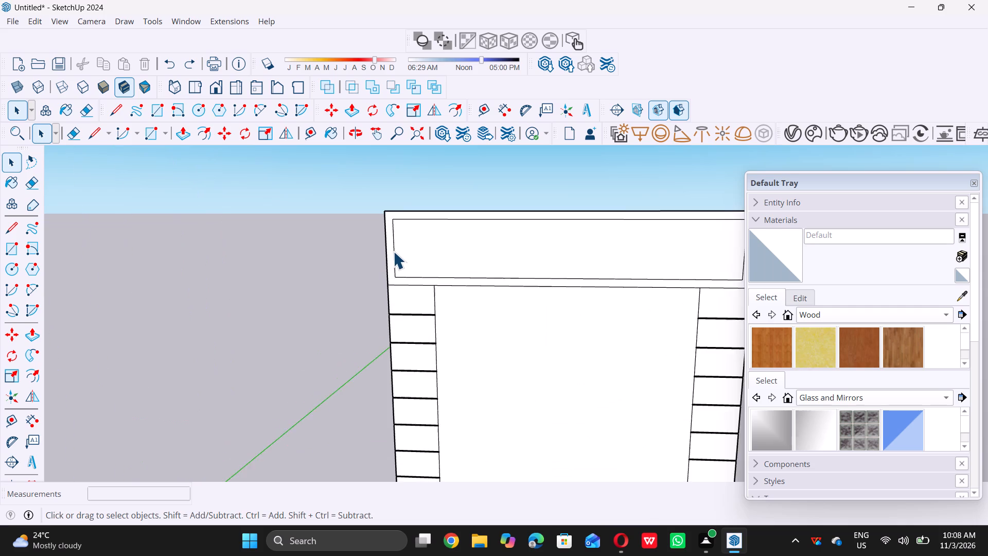
scroll(393, 251, "up", 4)
left_click(393, 254)
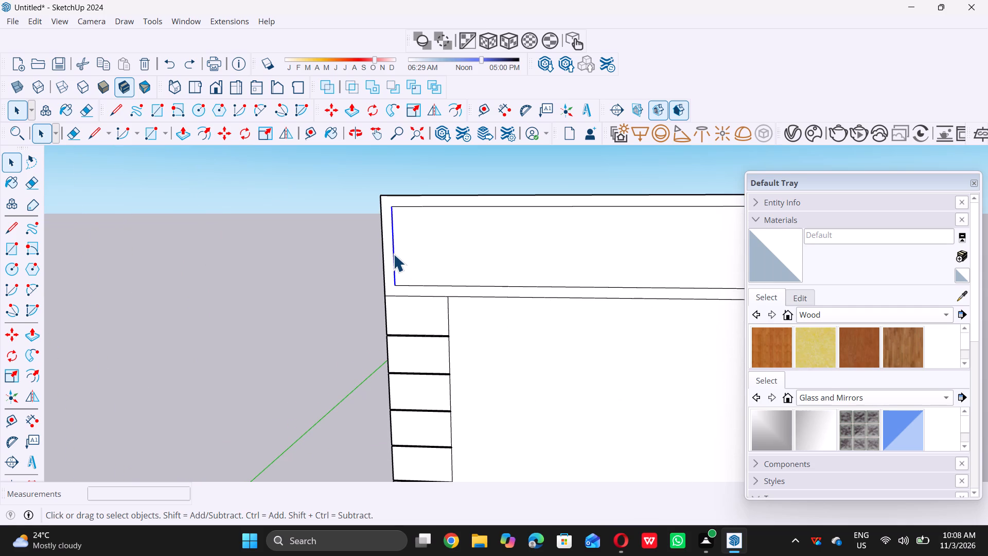
key("m")
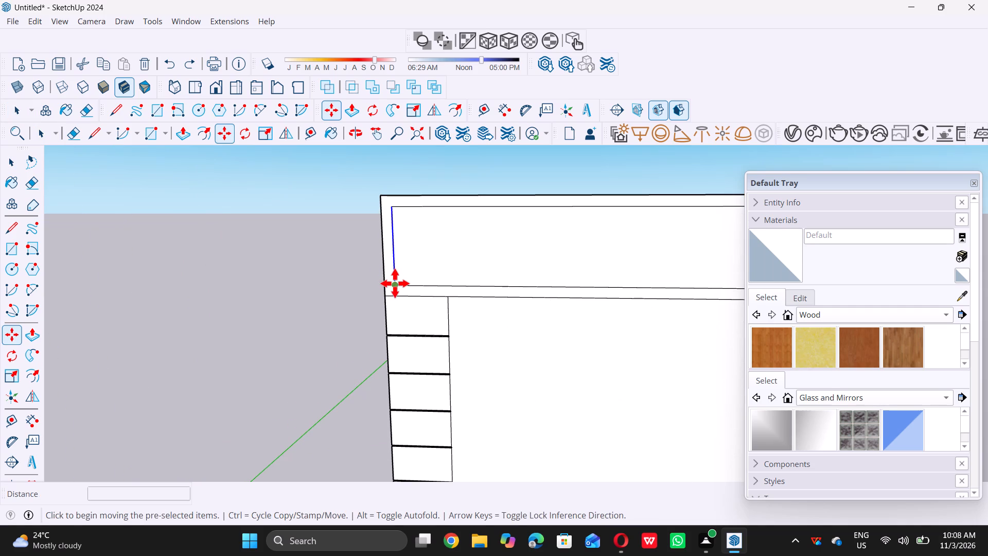
double_click(395, 283)
scroll(393, 284, "down", 8)
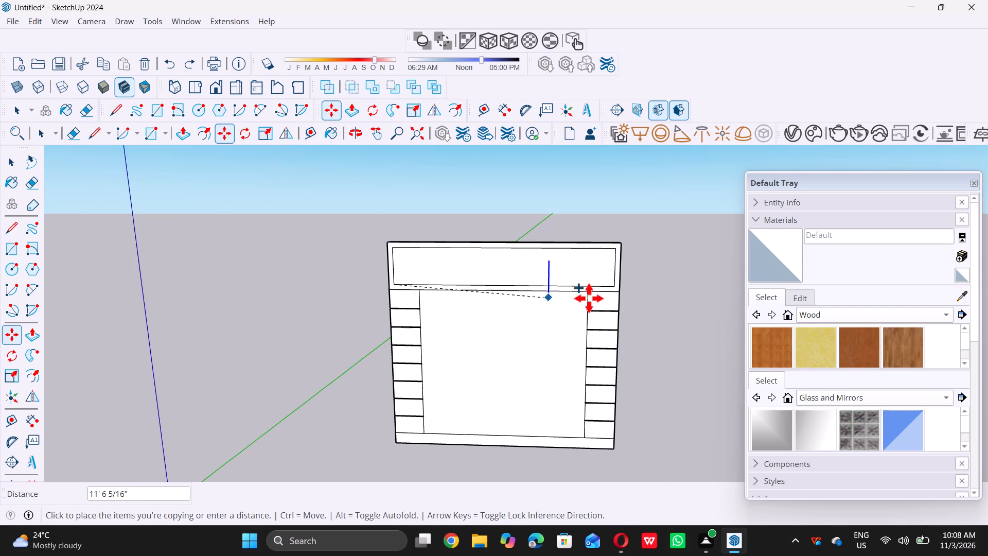
double_click(610, 286)
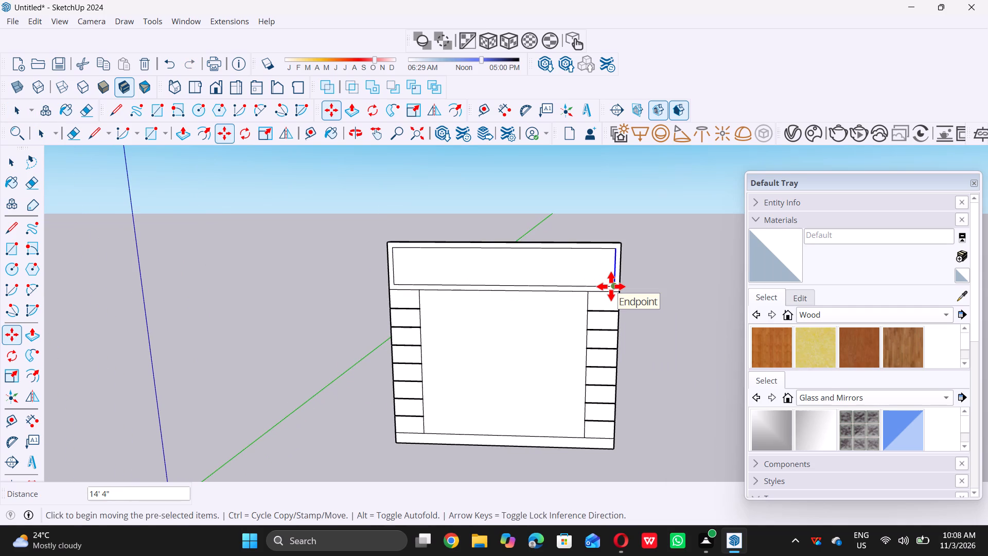
key("slash")
type("40")
key("Return")
key("space")
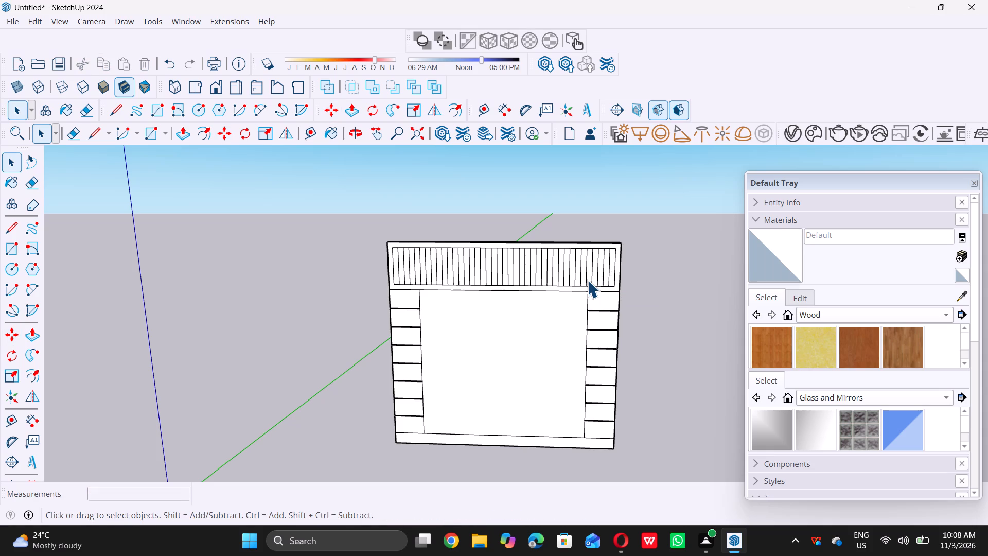
Examine the divided top band and the box's front and side from several distances and angles.
scroll(549, 257, "down", 1)
scroll(466, 266, "down", 3)
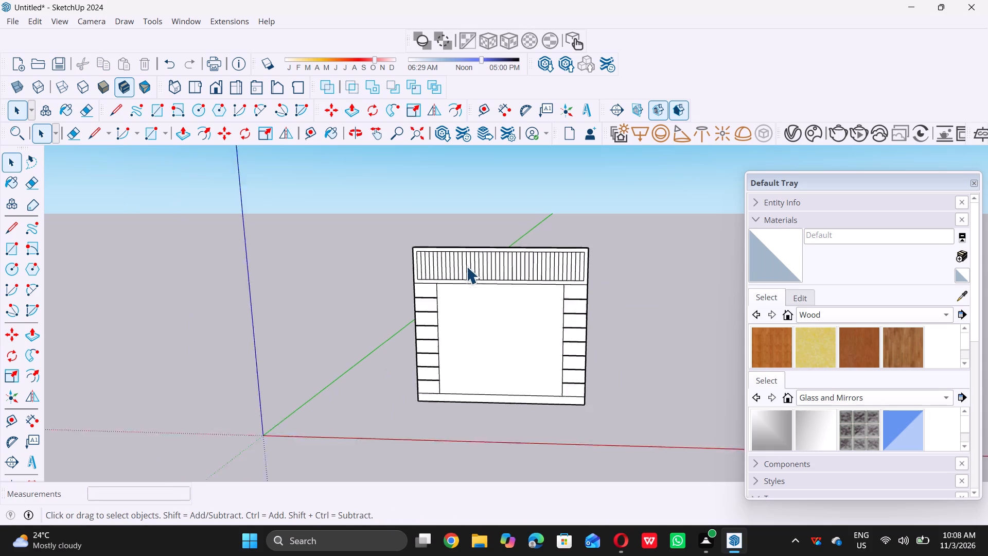
scroll(466, 266, "down", 3)
scroll(524, 269, "down", 3)
middle_click_drag(509, 270, 489, 271)
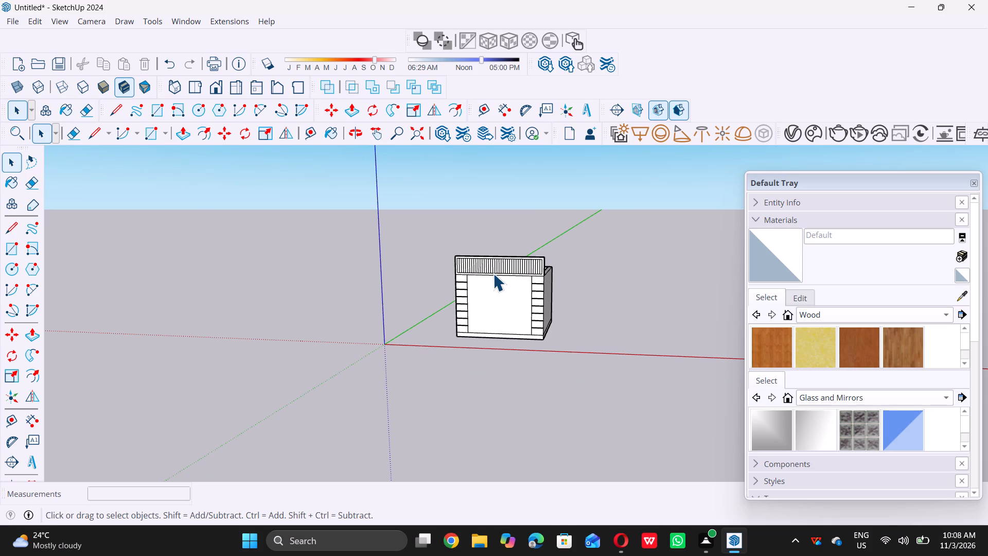
scroll(481, 276, "down", 4)
middle_click_drag(502, 299, 511, 285)
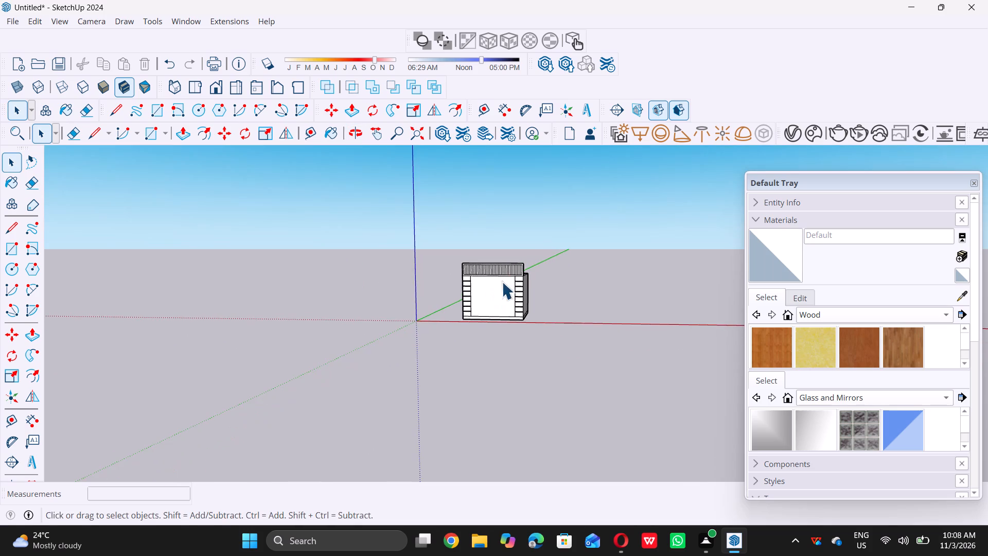
scroll(511, 269, "up", 7)
middle_click_drag(521, 262, 510, 287)
scroll(525, 274, "up", 5)
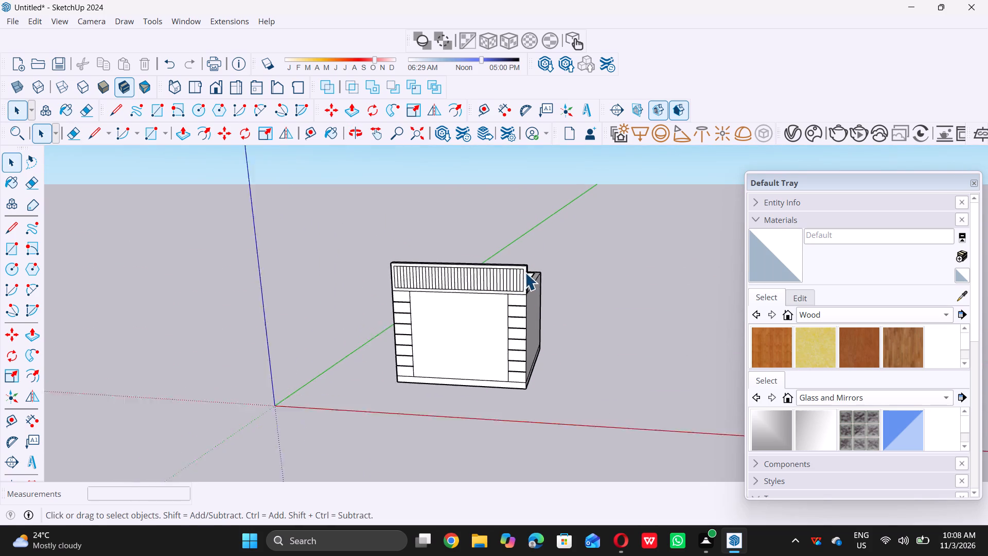
Push/pull the frame face around the top band's divided panel outward 4".
scroll(525, 272, "up", 5)
scroll(519, 317, "up", 4)
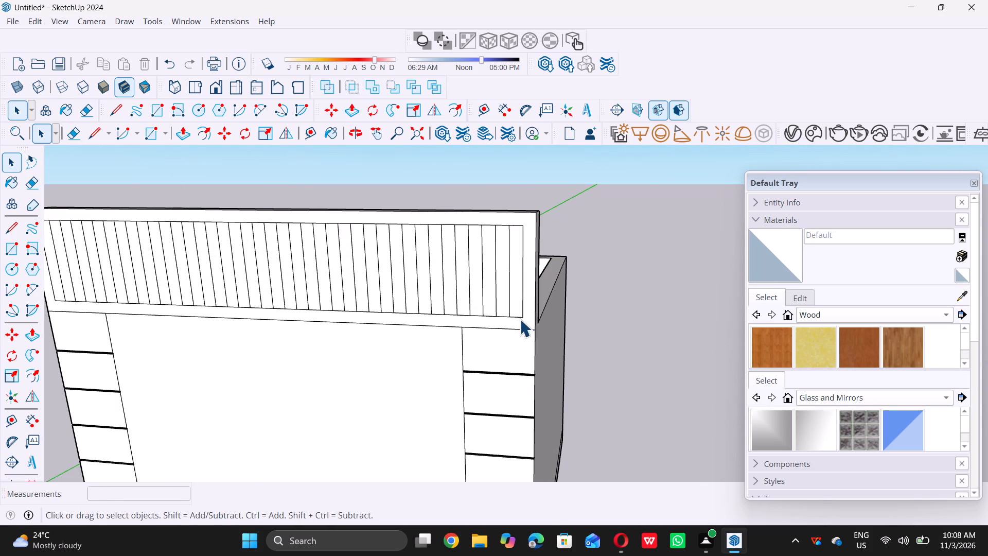
scroll(519, 319, "up", 2)
left_click(519, 319)
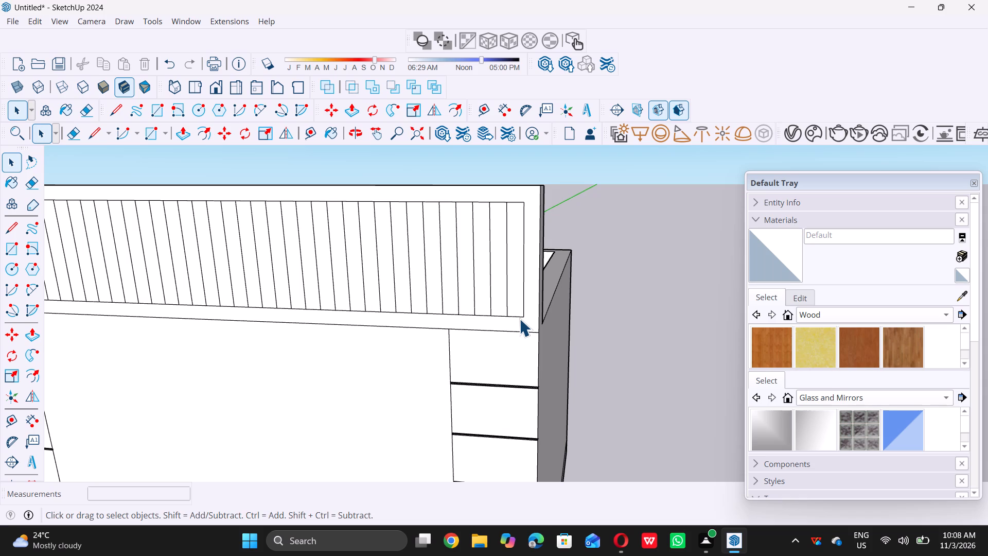
left_click(525, 322)
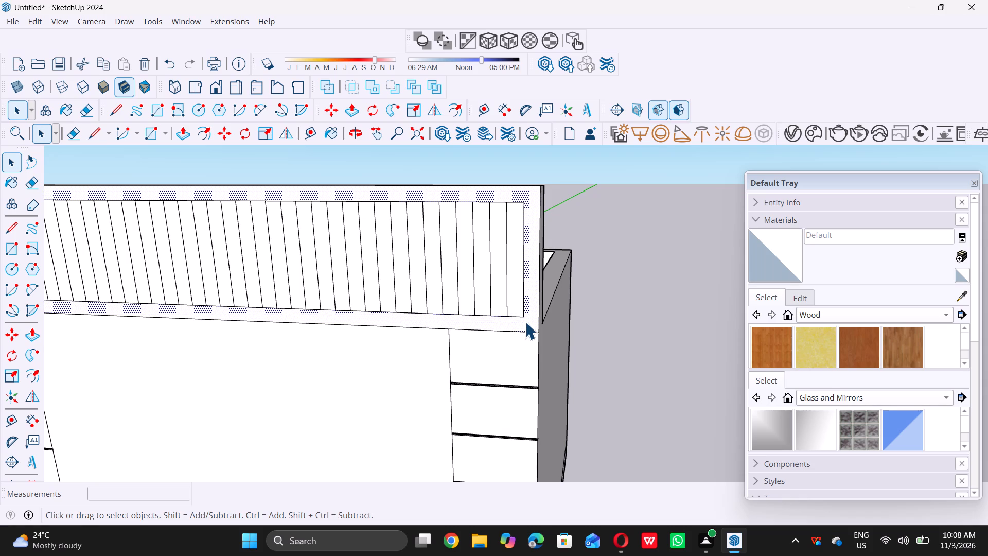
key("p")
left_click(526, 318)
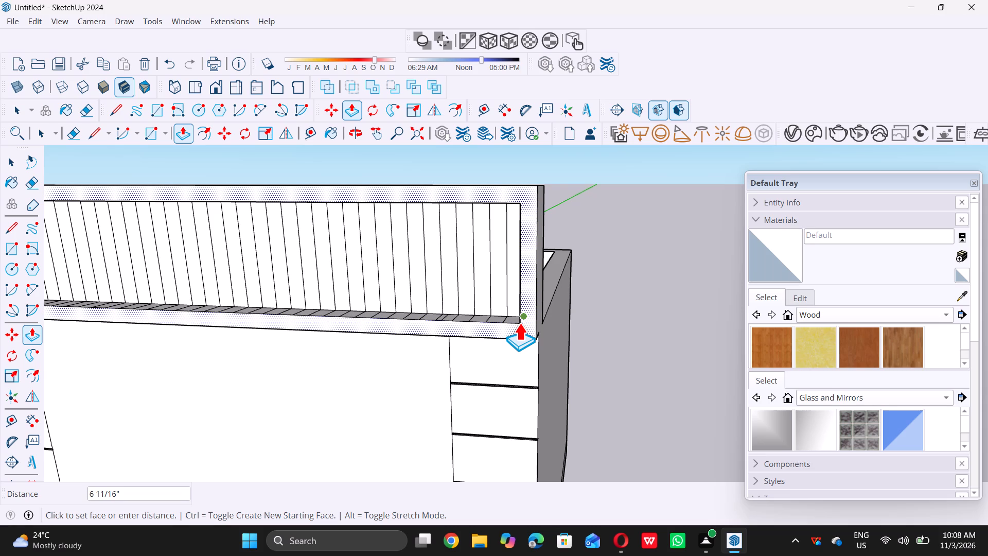
key("4")
key("shift+quotedbl")
key("Return")
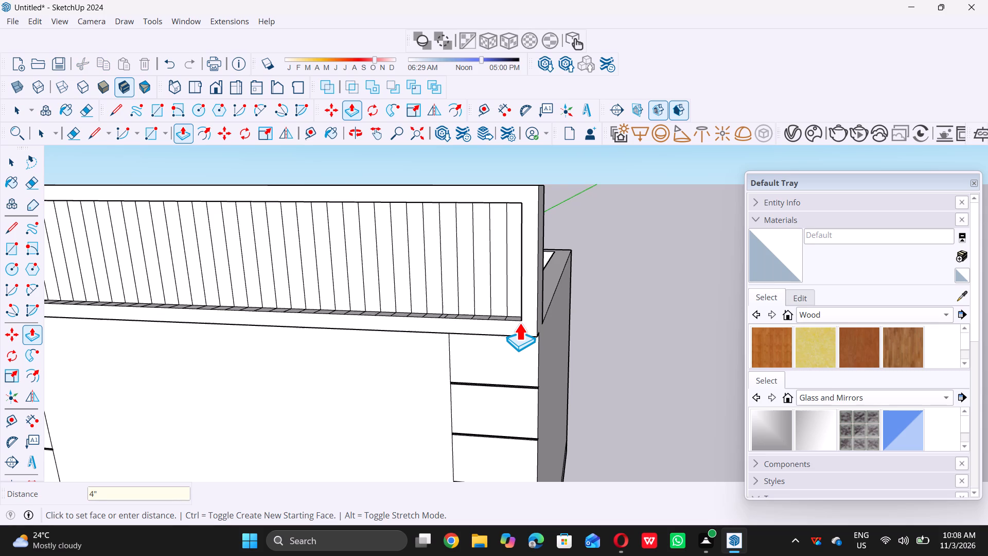
key("space")
Pull the second vertical strip from the left end of the top band's panel outward 0.3".
scroll(578, 316, "down", 8)
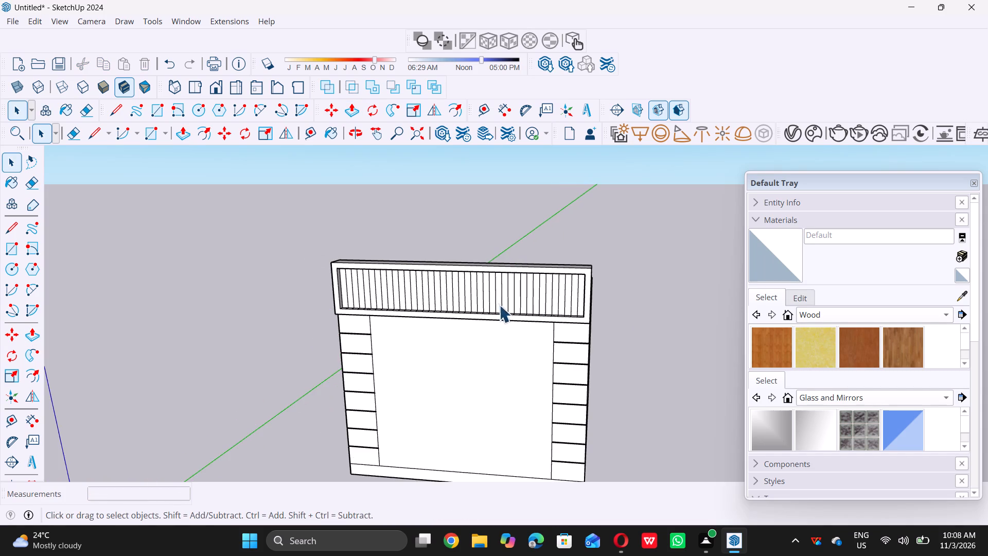
middle_click_drag(497, 304, 466, 290)
scroll(339, 280, "up", 5)
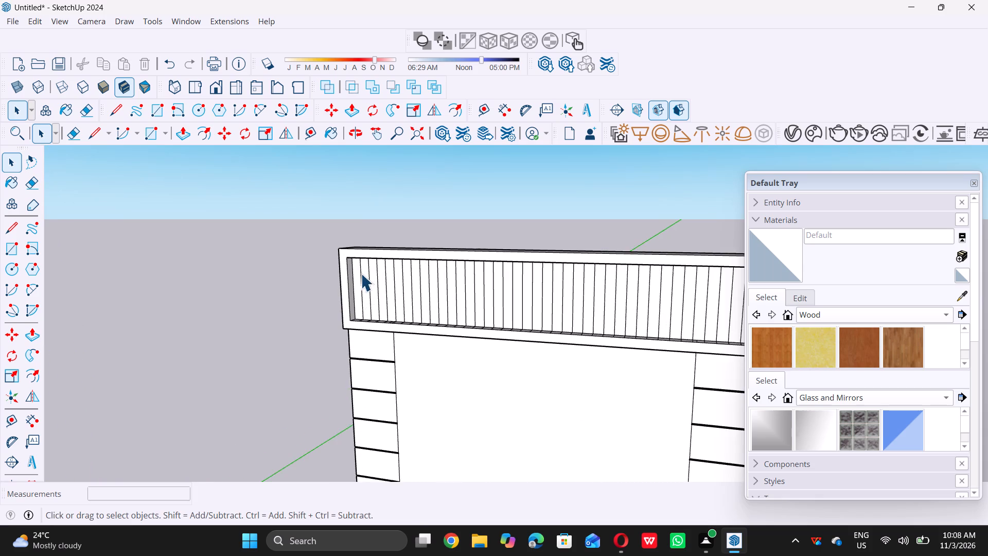
scroll(361, 273, "up", 11)
left_click(368, 302)
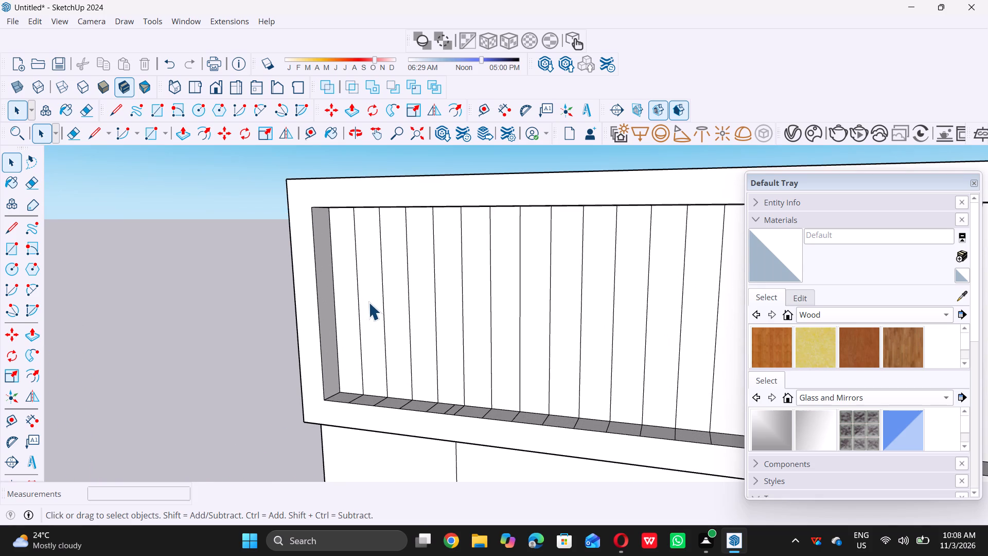
key("p")
left_click(368, 302)
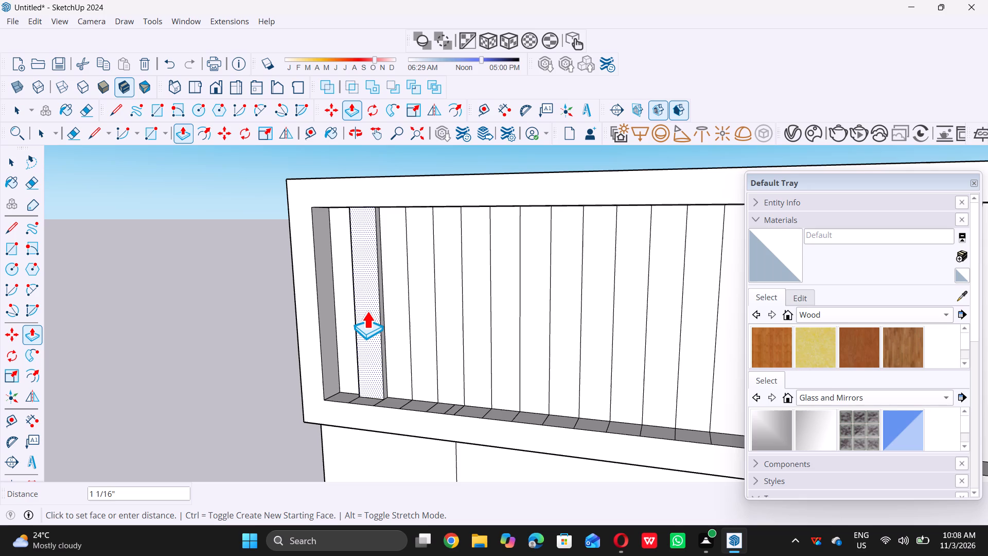
type("0.")
key("3")
key("shift+quotedbl")
key("Return")
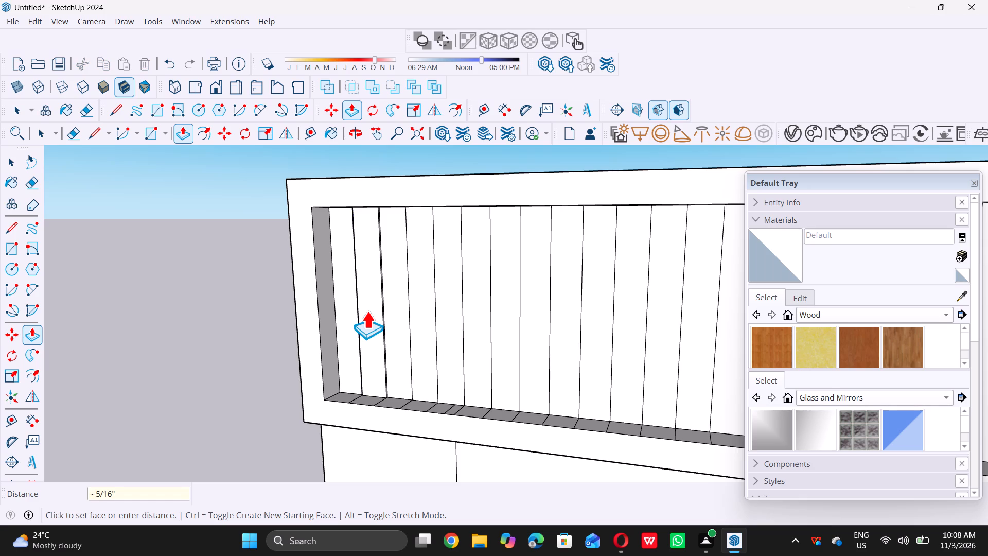
key("space")
Push the top band's frame face back about 2 5/8" to make the strip panel's recess shallower.
scroll(355, 312, "down", 6)
scroll(333, 310, "up", 4)
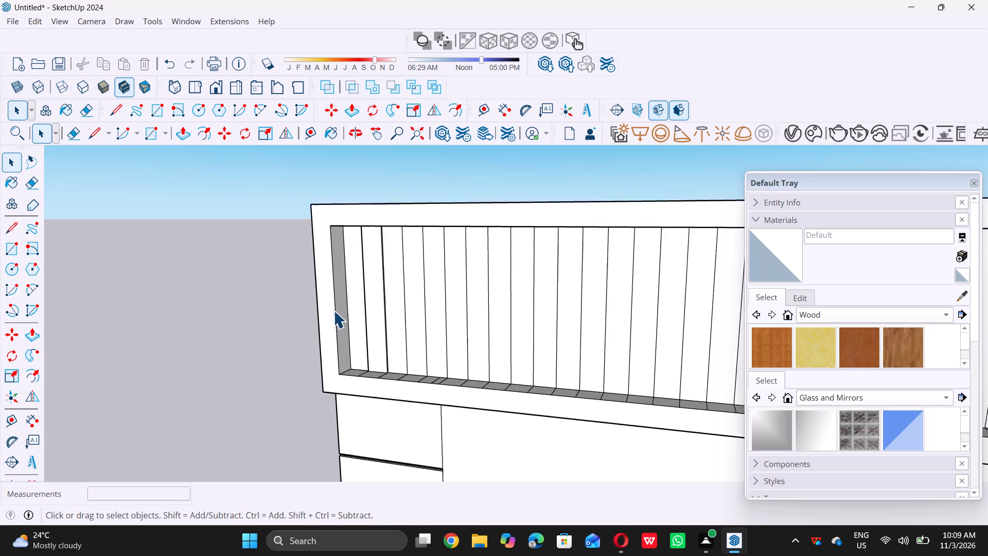
left_click(325, 305)
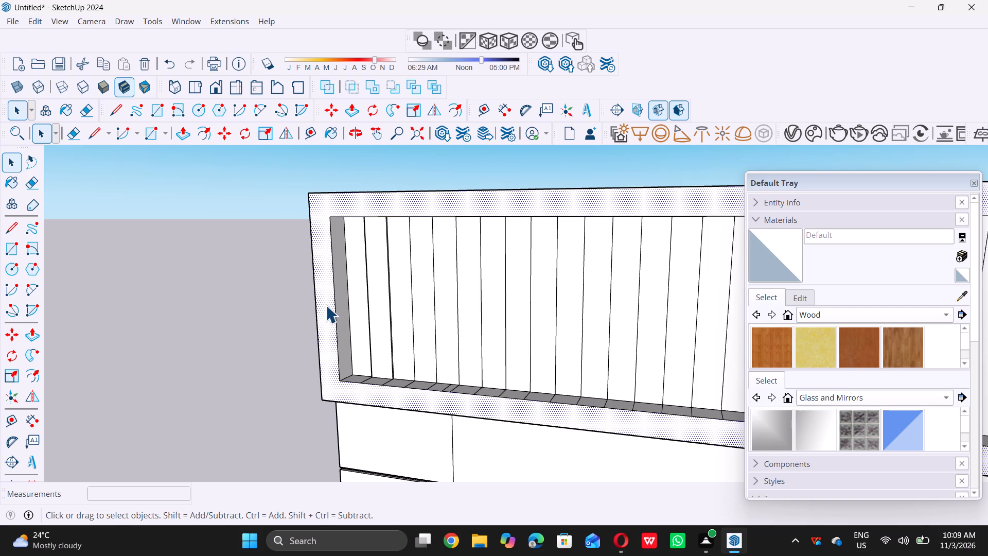
key("p")
left_click(326, 305)
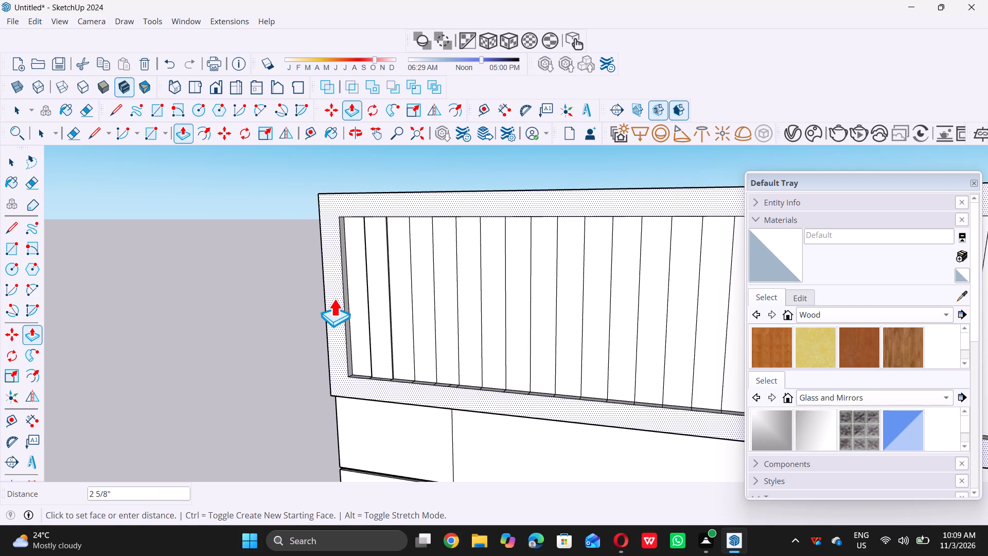
left_click(334, 299)
key("space")
left_click(234, 299)
Examine the top band's frame depth and its strips from above, from the front and at several distances.
scroll(180, 271, "down", 10)
middle_click_drag(170, 266, 174, 308)
scroll(263, 279, "up", 9)
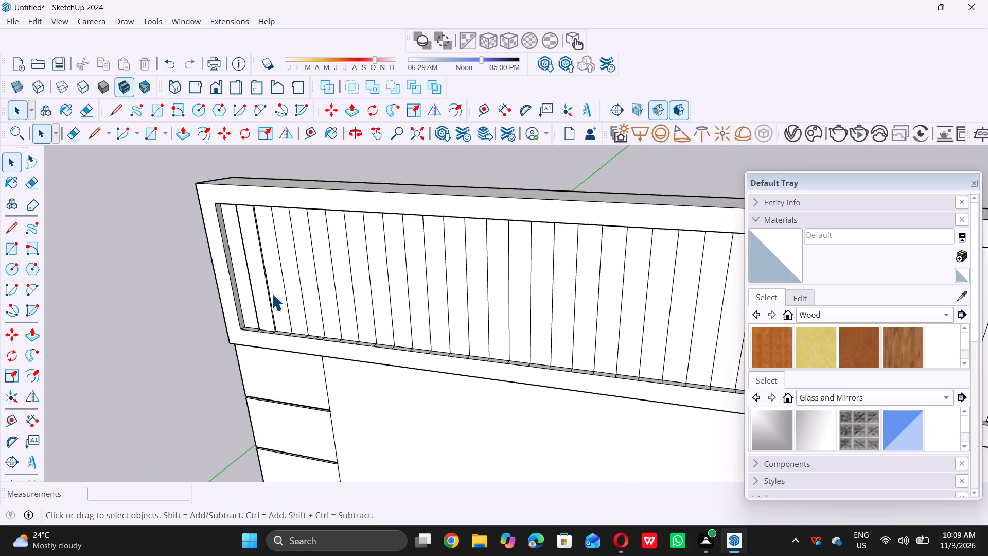
scroll(272, 293, "up", 2)
scroll(260, 297, "down", 17)
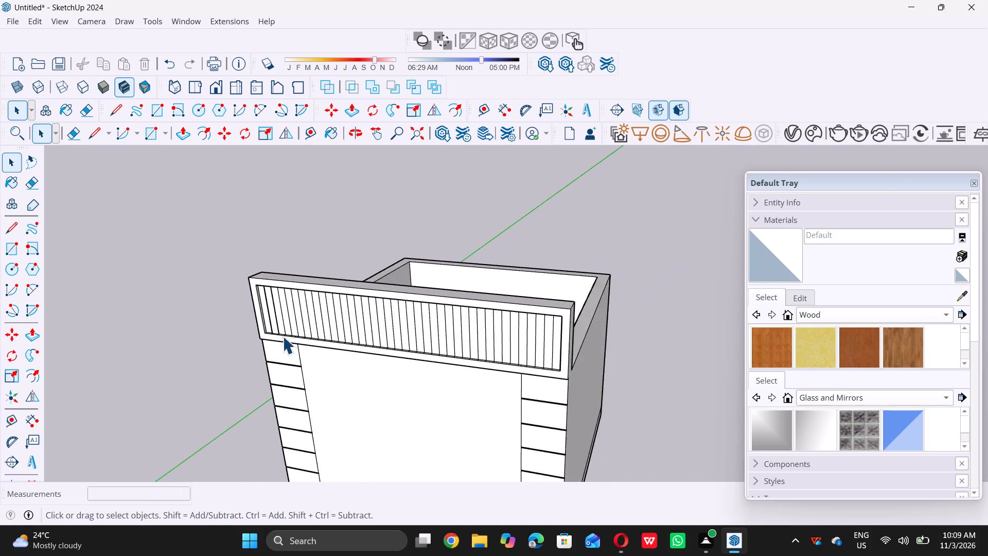
scroll(283, 336, "down", 2)
middle_click_drag(274, 319, 292, 264)
scroll(264, 306, "up", 6)
middle_click_drag(290, 319, 253, 327)
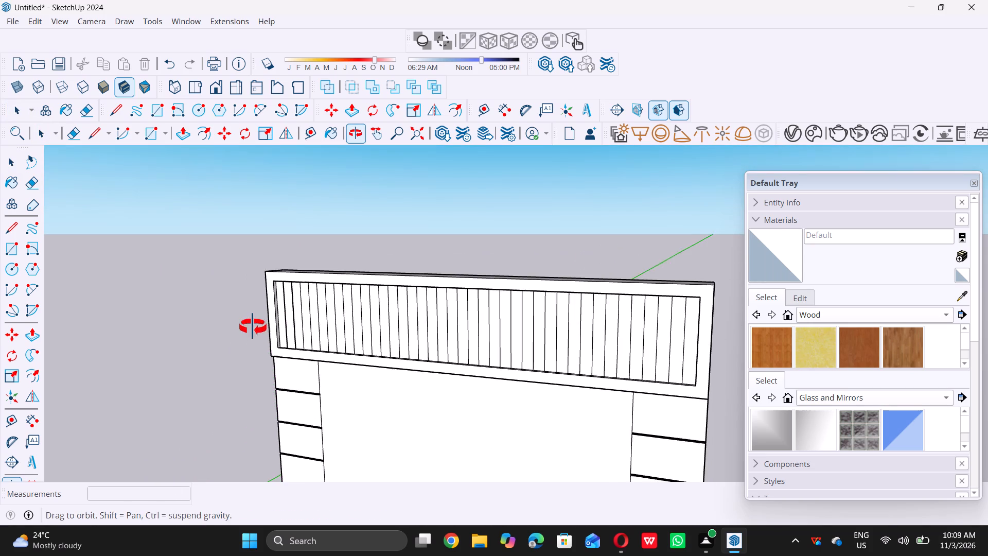
middle_click_drag(253, 327, 251, 328)
Pull the fourth vertical strip from the left end of the top band's panel outward 0.5".
scroll(285, 331, "up", 10)
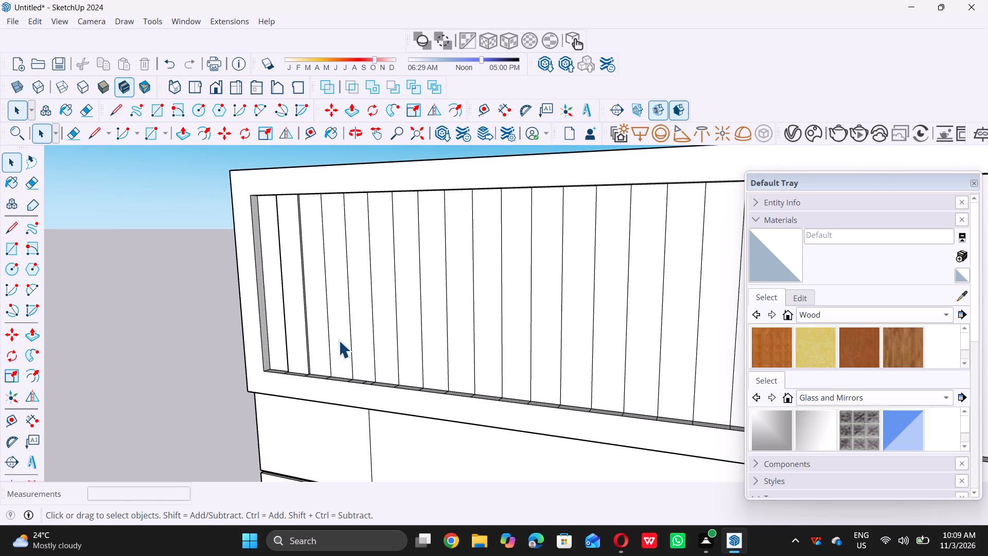
double_click(339, 340)
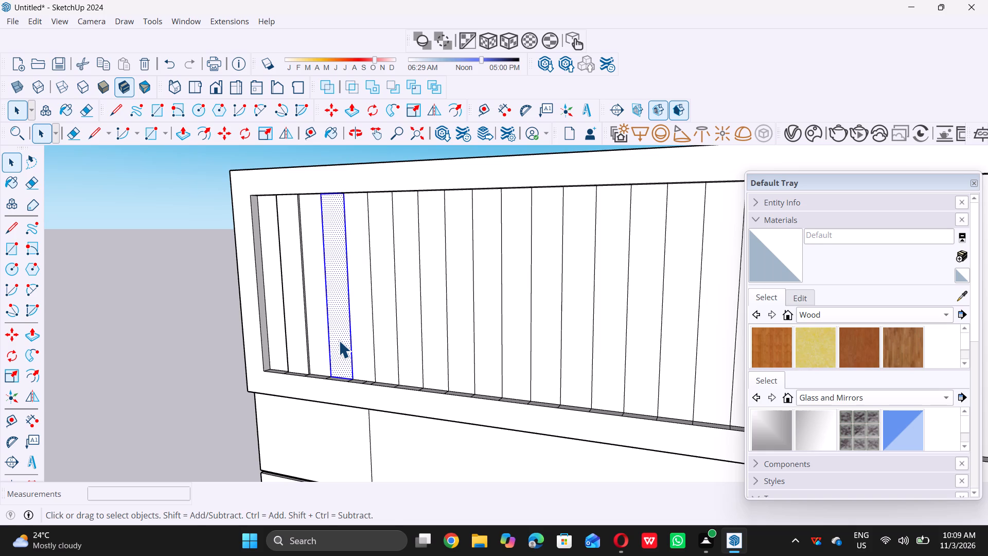
key("p")
left_click(339, 340)
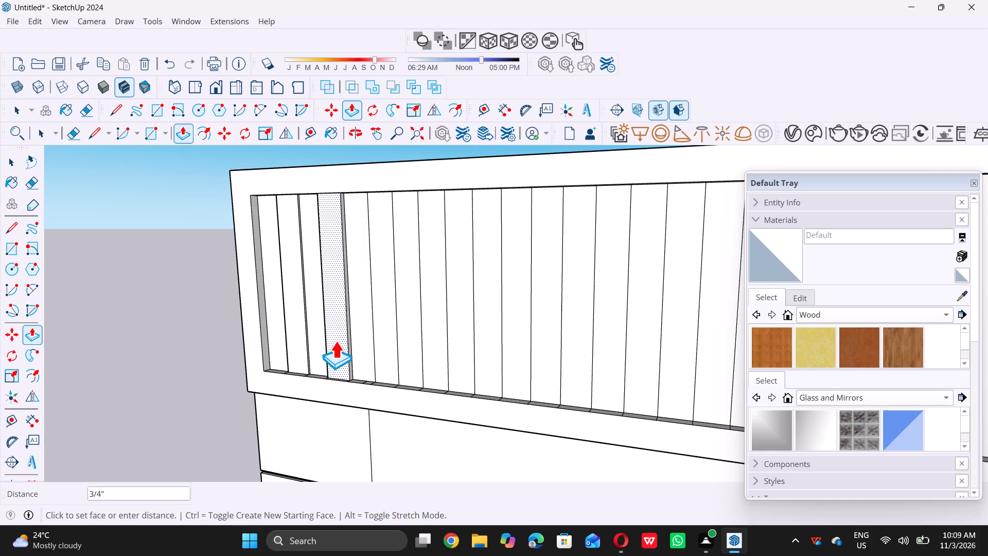
type("0.3")
key("BackSpace")
key("5")
key("shift+quotedbl")
key("Return")
key("space")
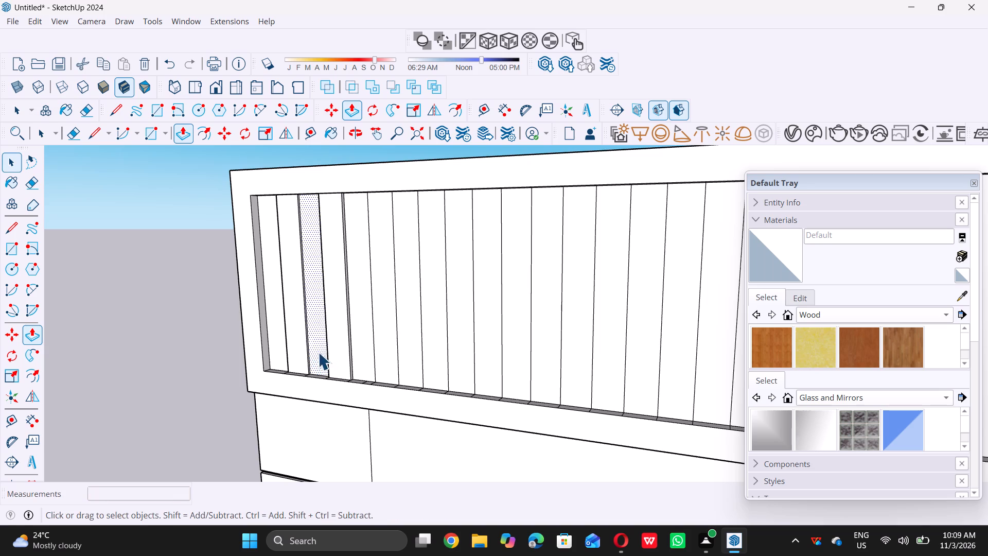
Pull the second strip out about 3/16" more, matching its face to the raised fourth strip.
scroll(291, 332, "up", 4)
double_click(297, 333)
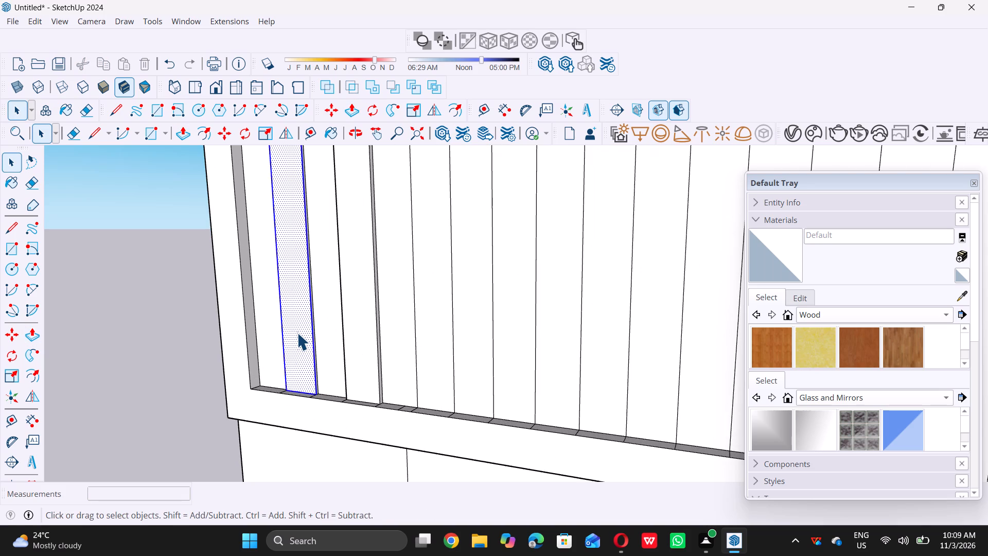
key("p")
left_click(297, 333)
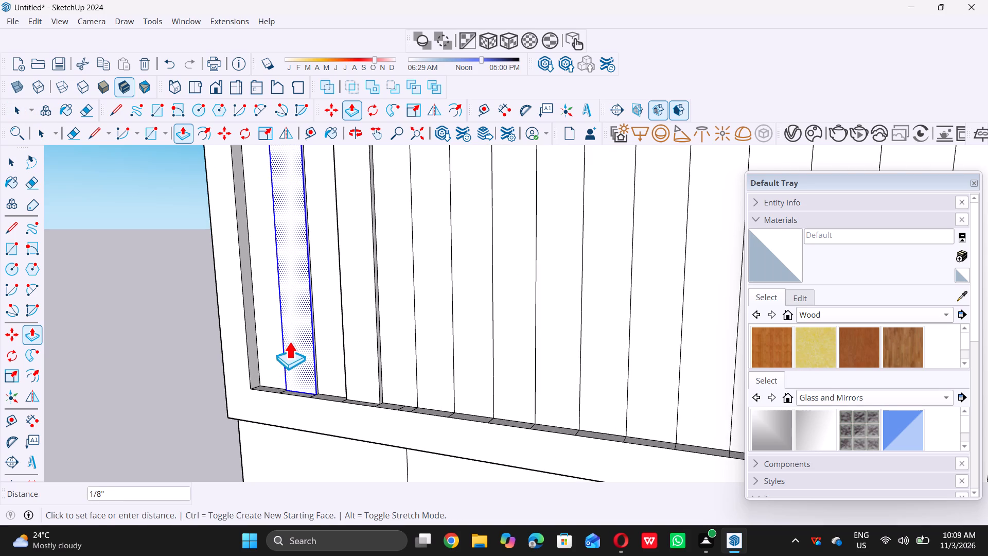
left_click(344, 363)
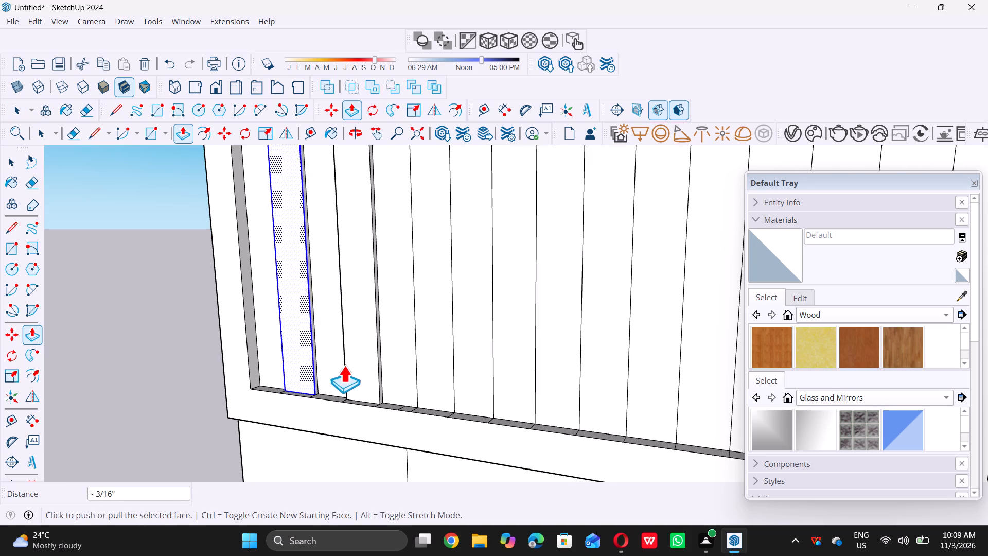
key("space")
double_click(104, 345)
Pull the sixth vertical strip from the left end of the top band's panel outward 0.5".
scroll(111, 339, "down", 10)
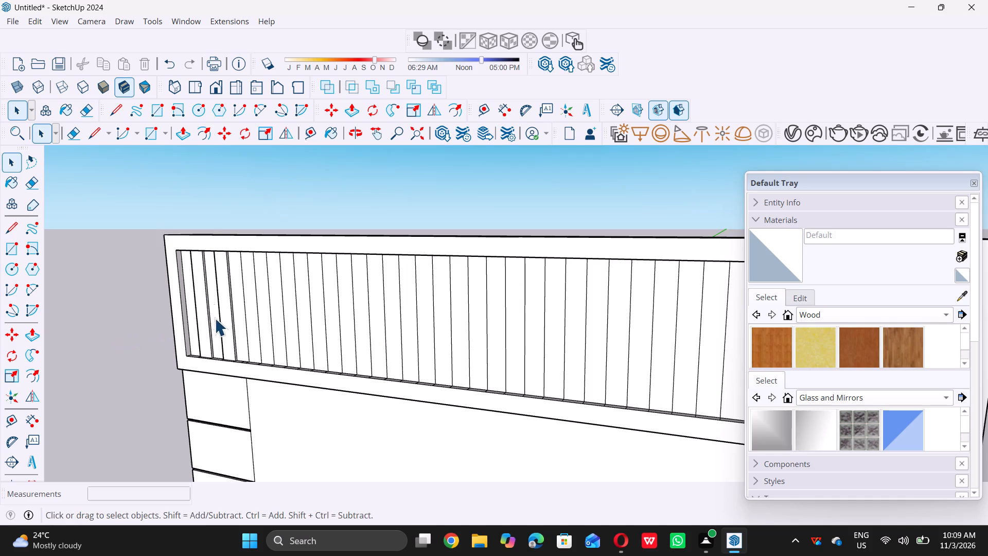
middle_click_drag(215, 318, 203, 325)
middle_click(203, 325)
scroll(241, 316, "up", 6)
scroll(237, 299, "down", 6)
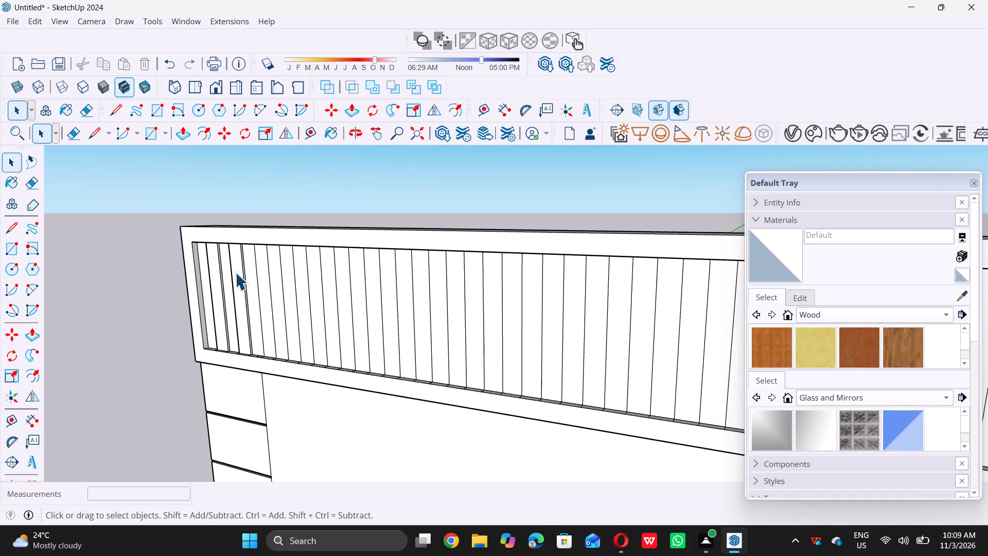
scroll(232, 263, "up", 9)
double_click(309, 321)
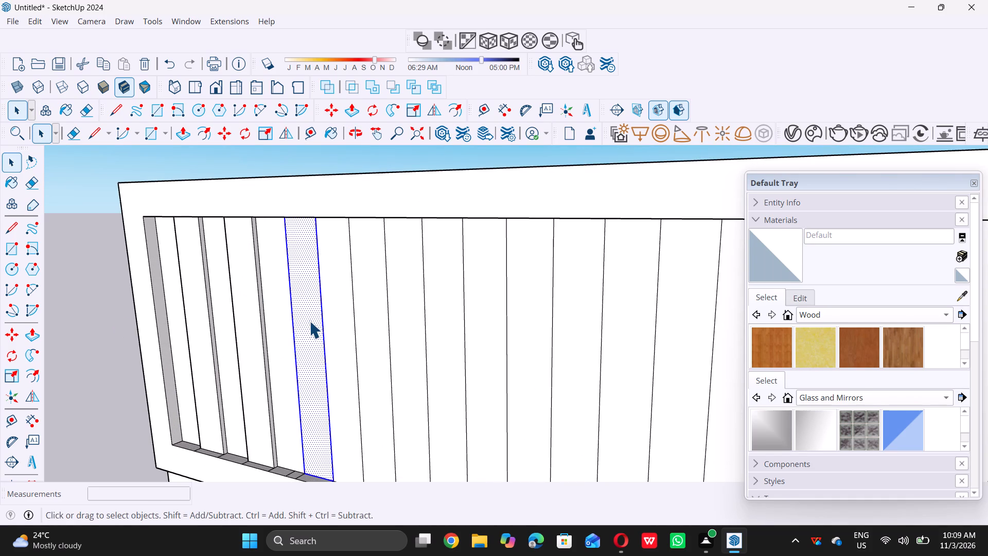
key("p")
left_click(309, 321)
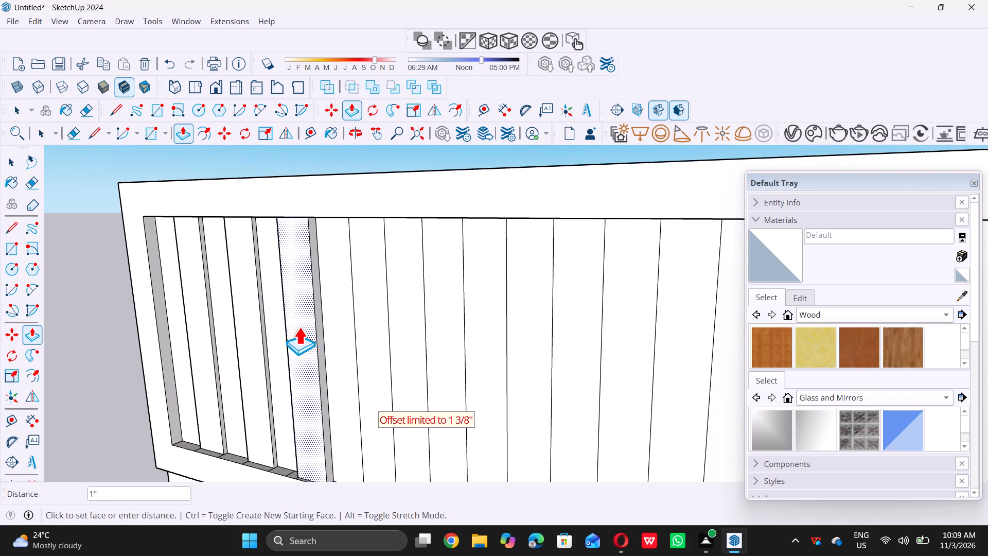
type("0.5")
key("shift+quotedbl")
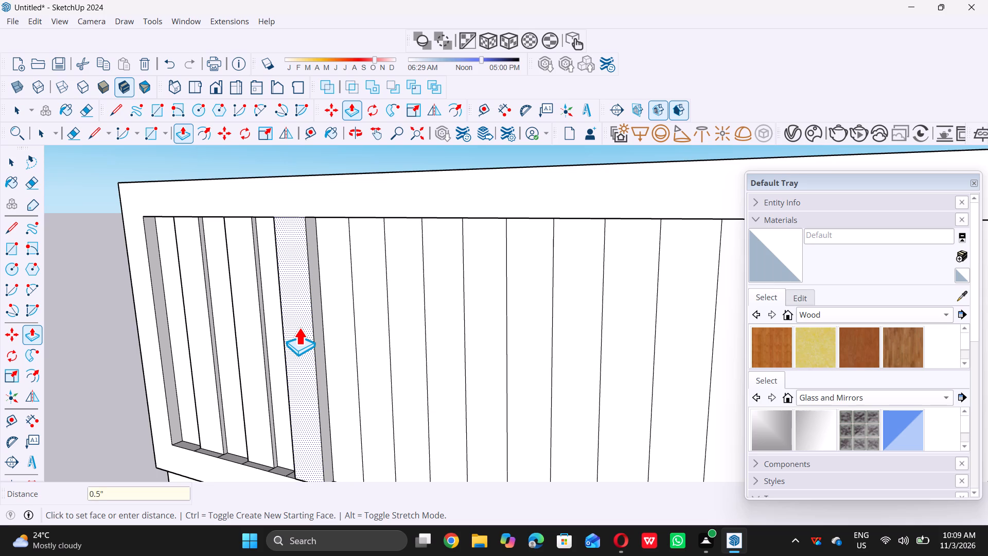
key("Return")
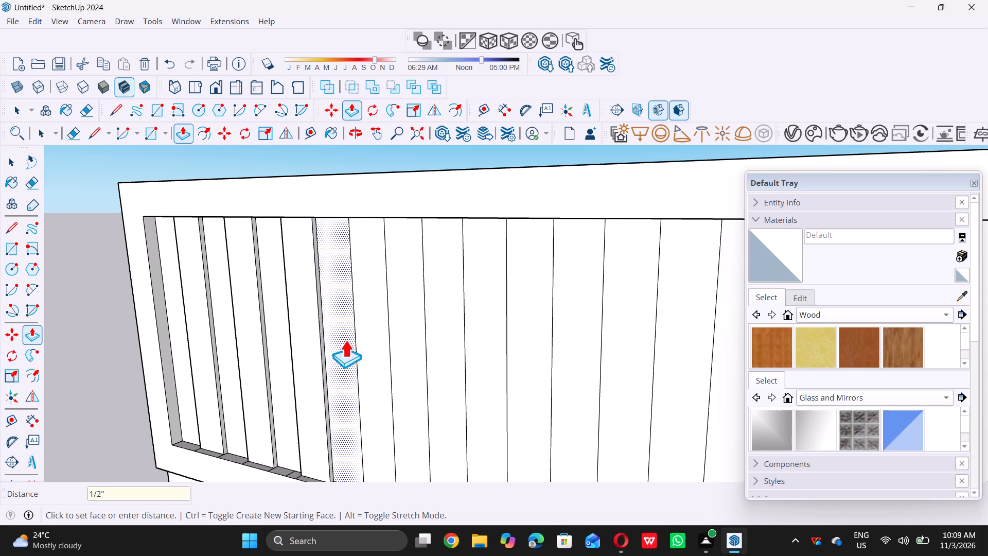
Pull every second strip of the top band's panel, from the eighth to the sixteenth from the left end, outward 0.5".
double_click(366, 341)
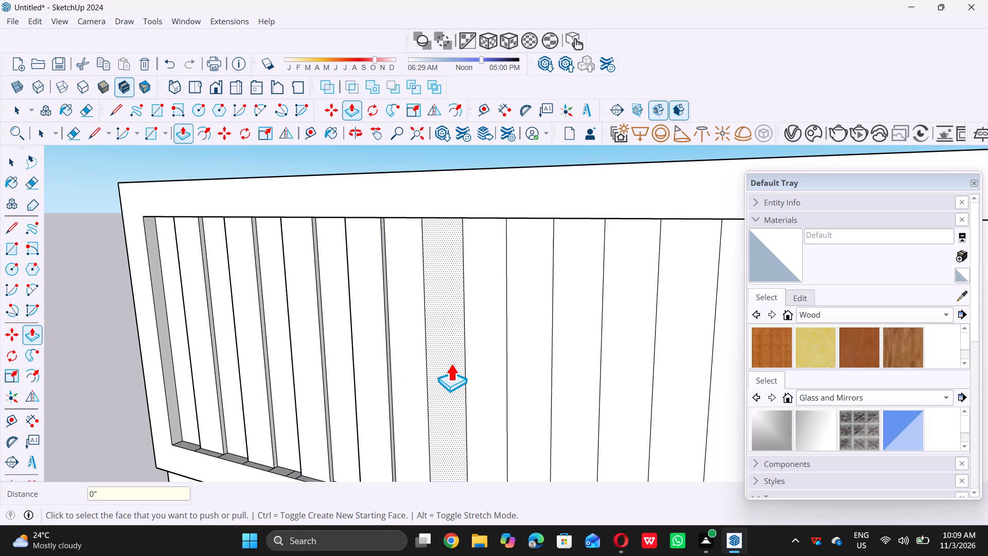
double_click(447, 363)
double_click(518, 376)
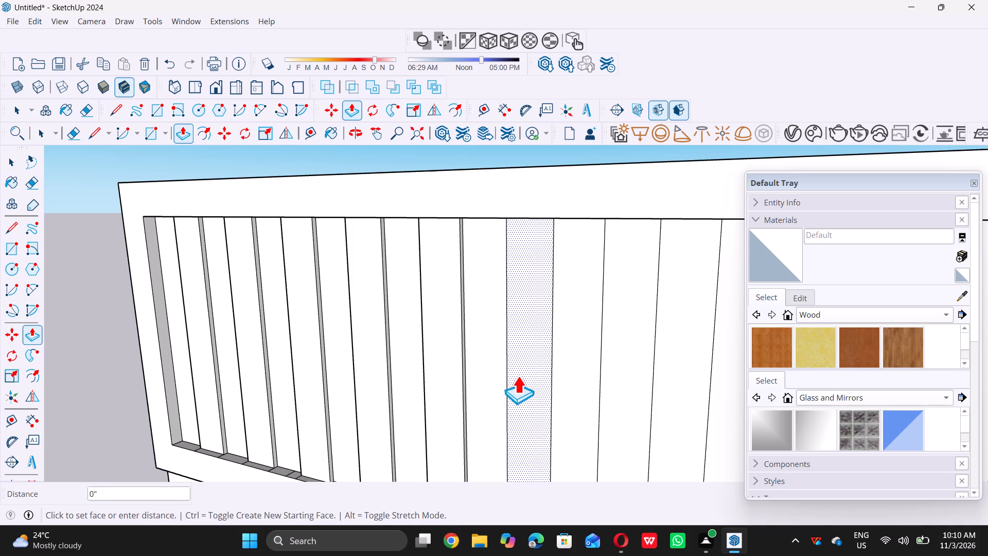
double_click(621, 384)
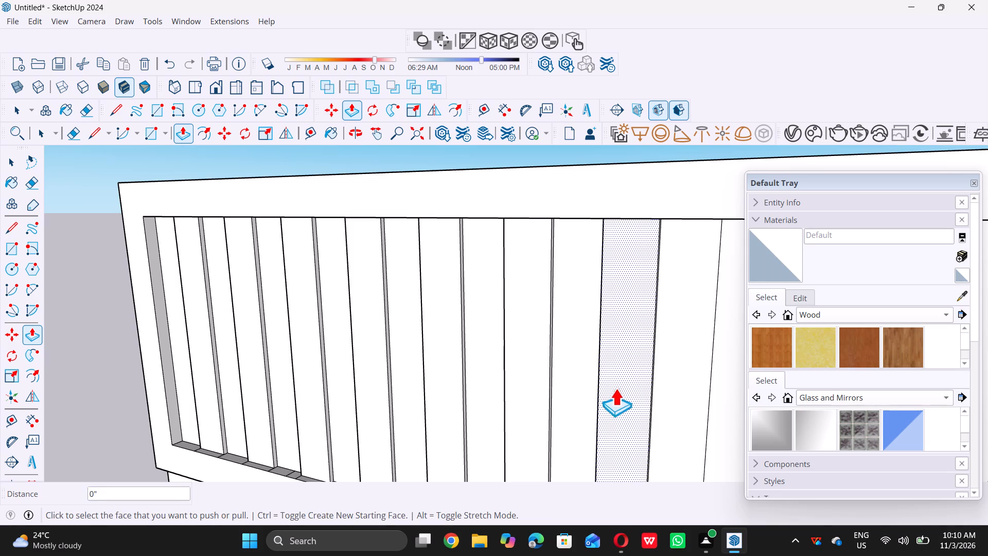
scroll(607, 388, "down", 15)
scroll(628, 383, "up", 9)
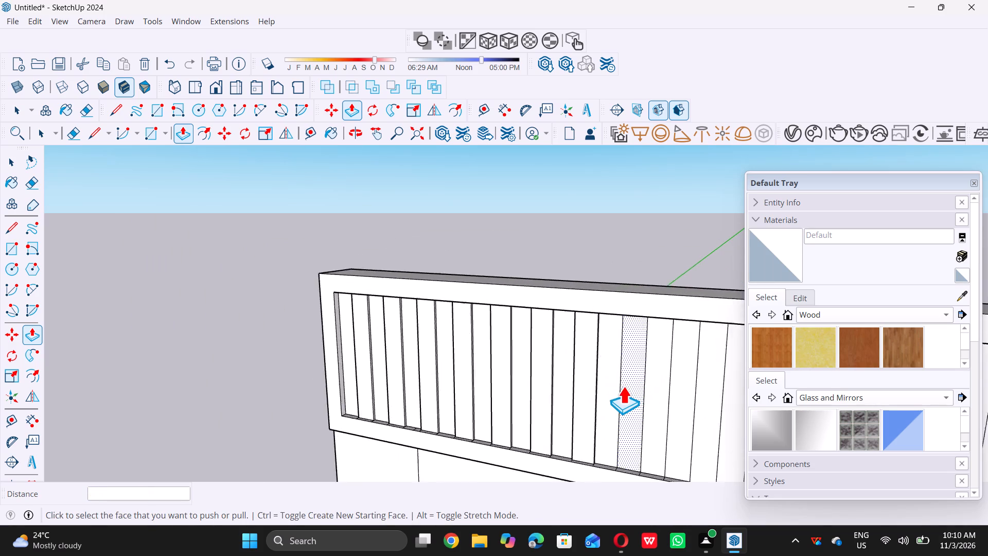
left_click(628, 386)
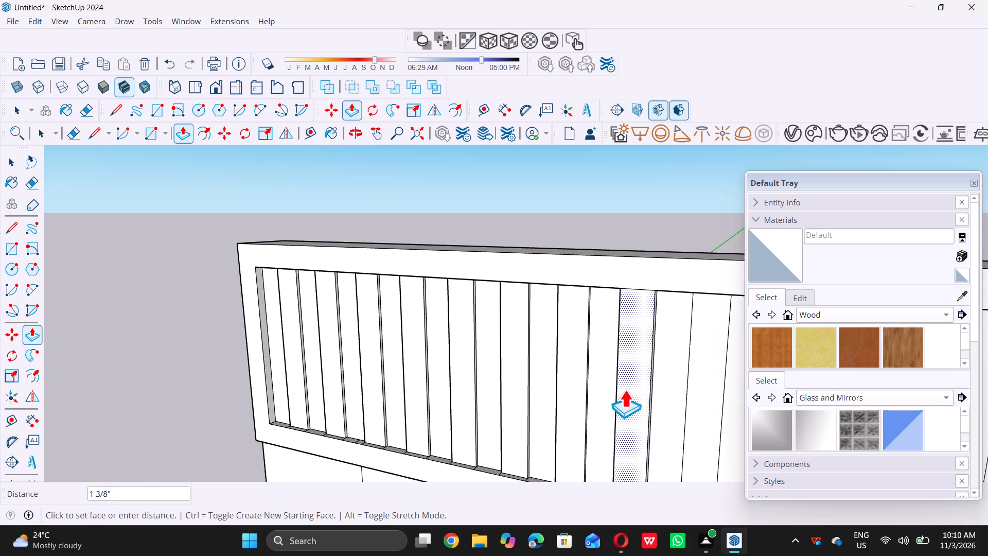
scroll(503, 364, "down", 5)
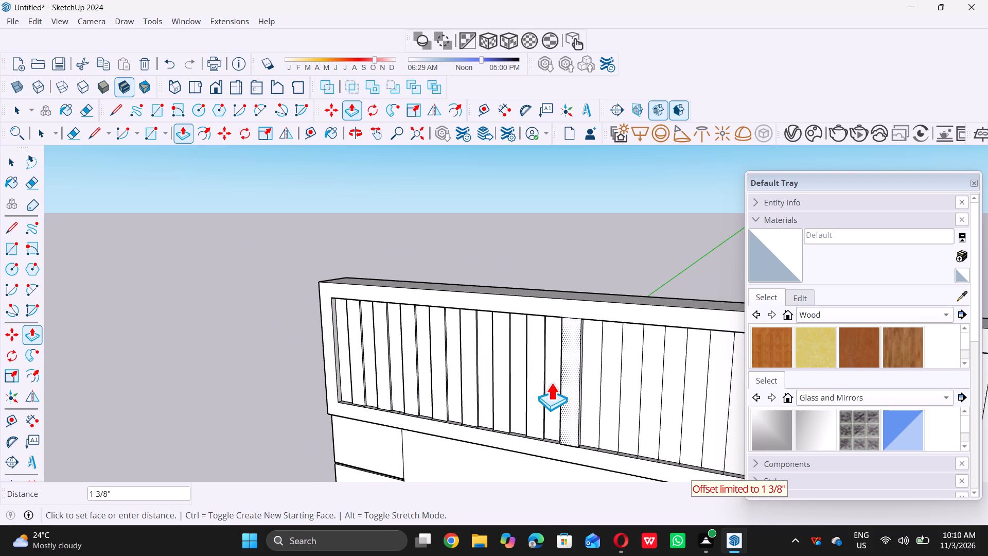
double_click(546, 378)
Pull alternate strips 18 to 26 from the left end of the top band's panel outward 0.5", level with the raised strips.
scroll(391, 379, "down", 6)
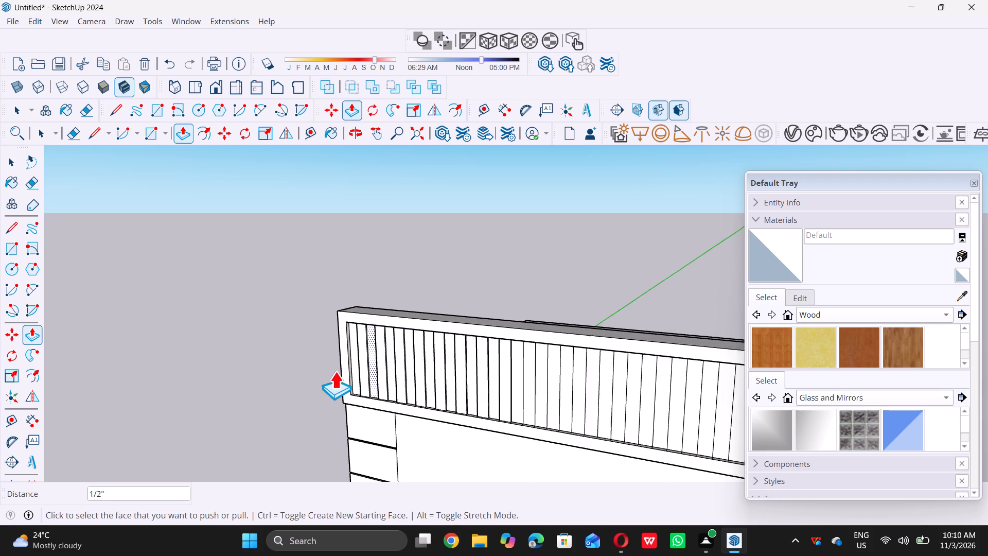
scroll(332, 366, "down", 10)
middle_click_drag(399, 385, 343, 392)
scroll(430, 372, "up", 9)
scroll(370, 343, "up", 4)
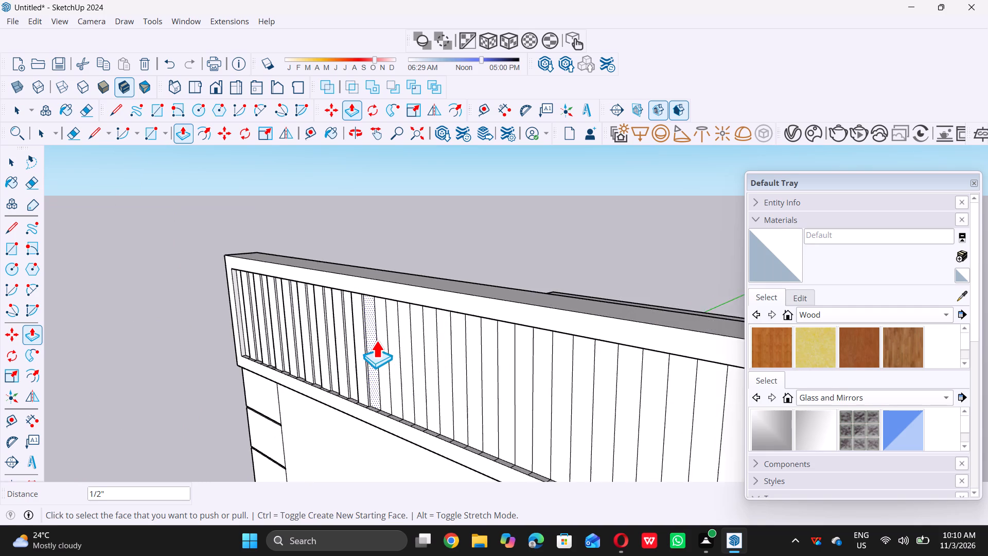
scroll(376, 340, "up", 7)
left_click(386, 341)
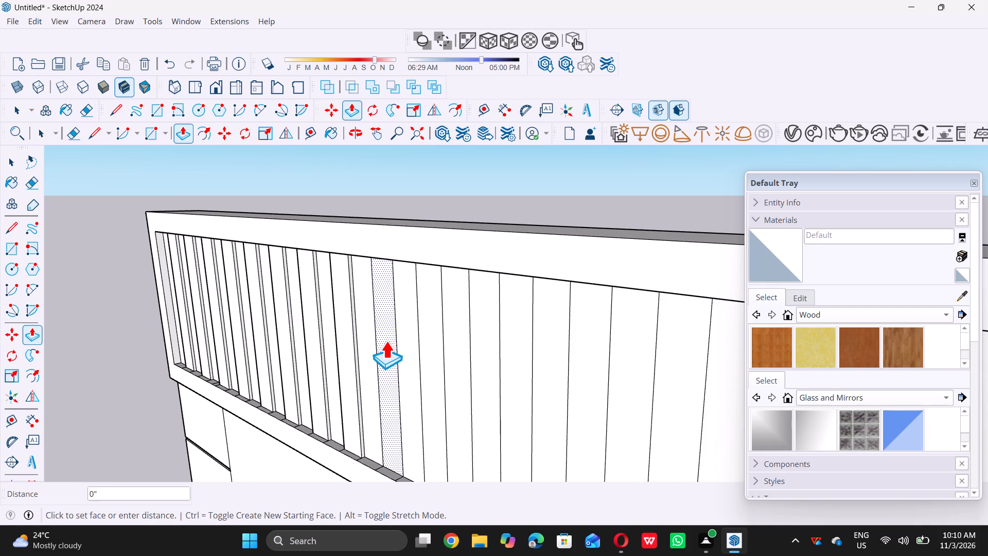
double_click(349, 312)
double_click(427, 349)
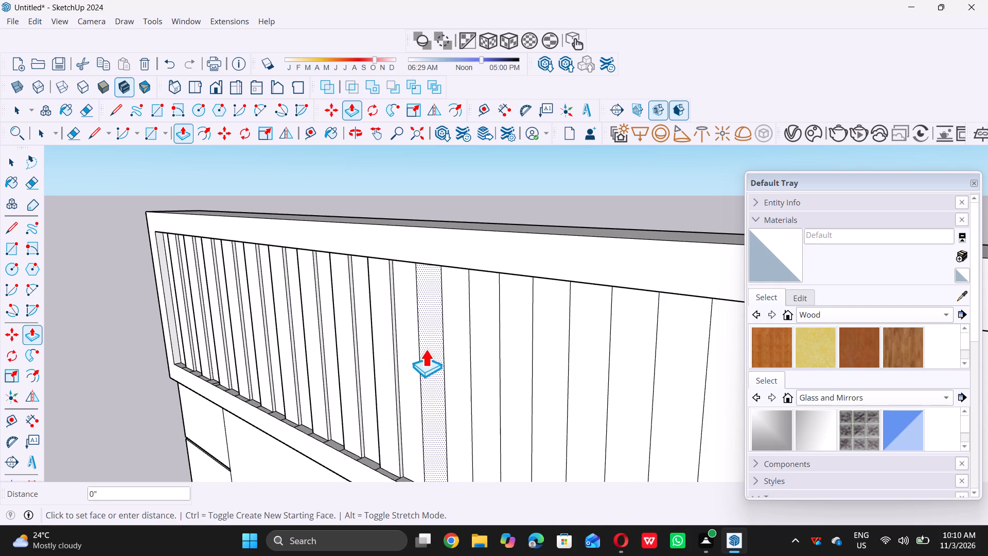
left_click(483, 369)
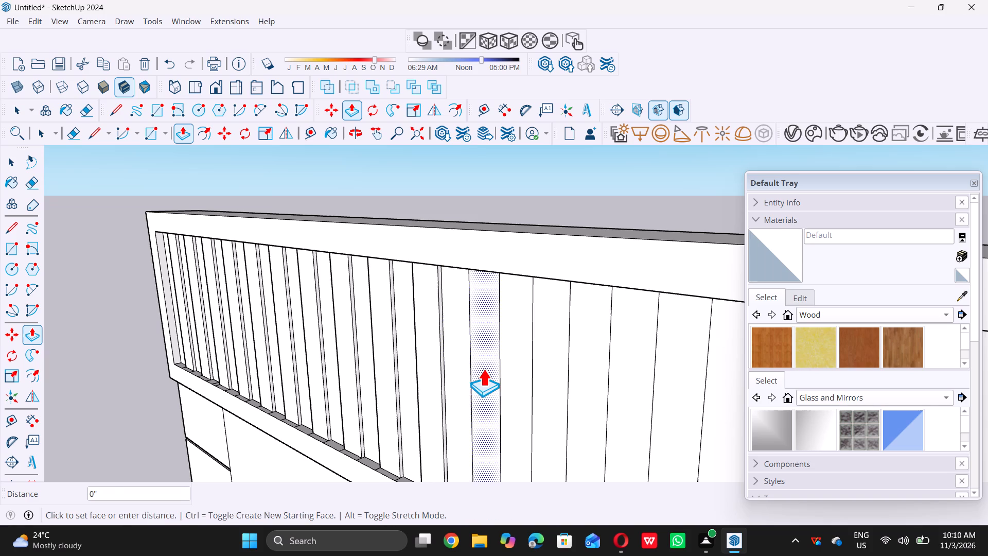
double_click(435, 339)
double_click(548, 382)
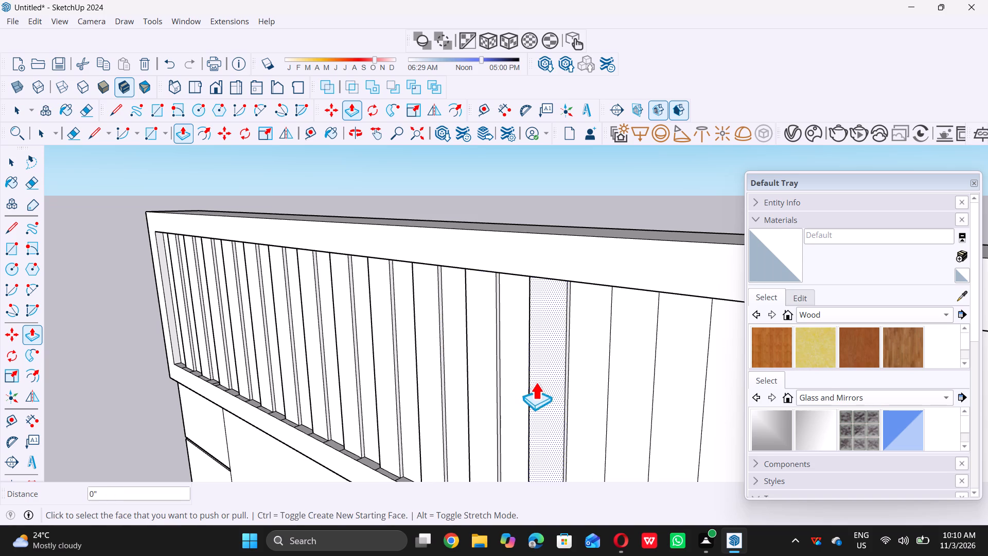
left_click(623, 391)
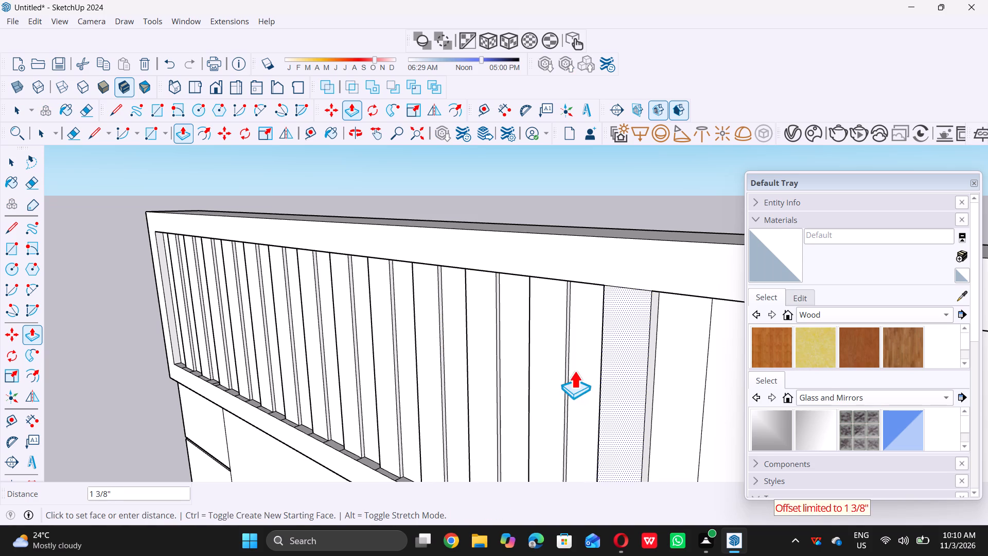
left_click(562, 363)
Pull the 28th and 30th strips from the left end of the top band's panel outward 0.5", level with the raised strips.
scroll(432, 318, "down", 5)
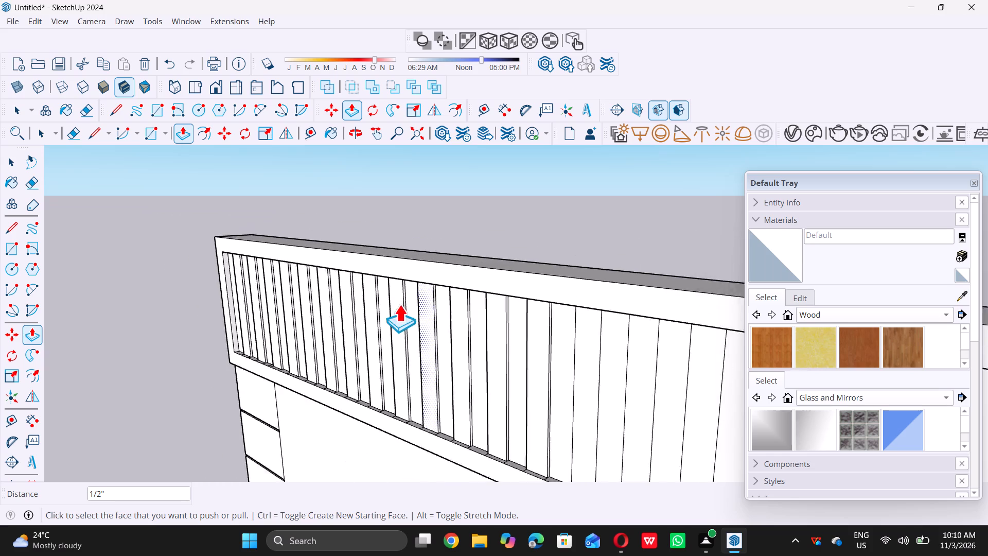
scroll(399, 304, "down", 10)
scroll(482, 334, "up", 10)
scroll(434, 334, "up", 2)
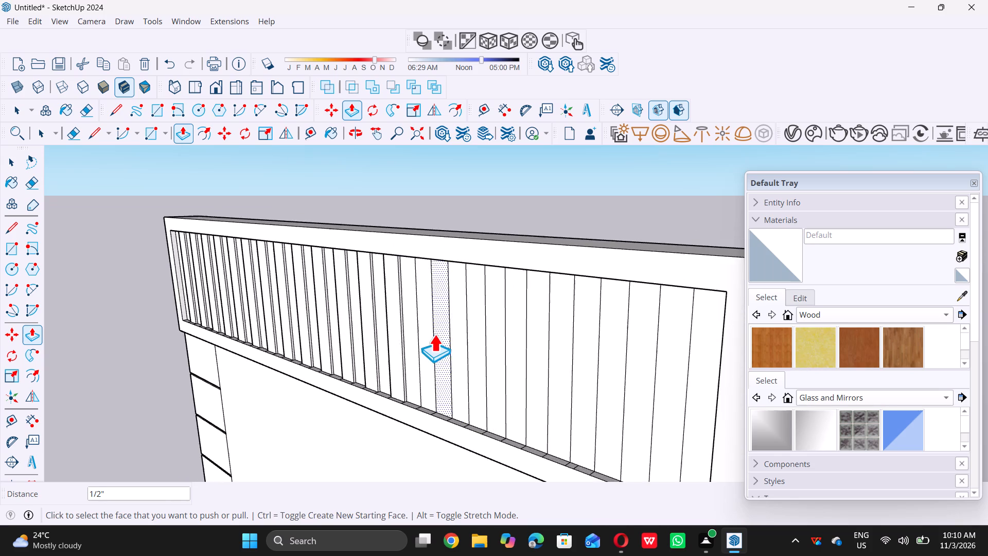
scroll(434, 334, "up", 8)
left_click(418, 343)
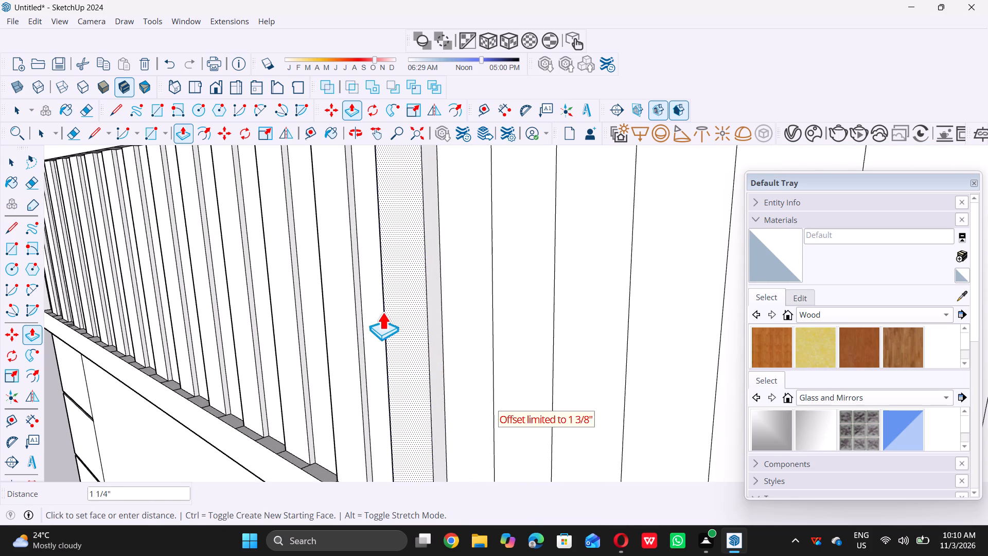
left_click(355, 288)
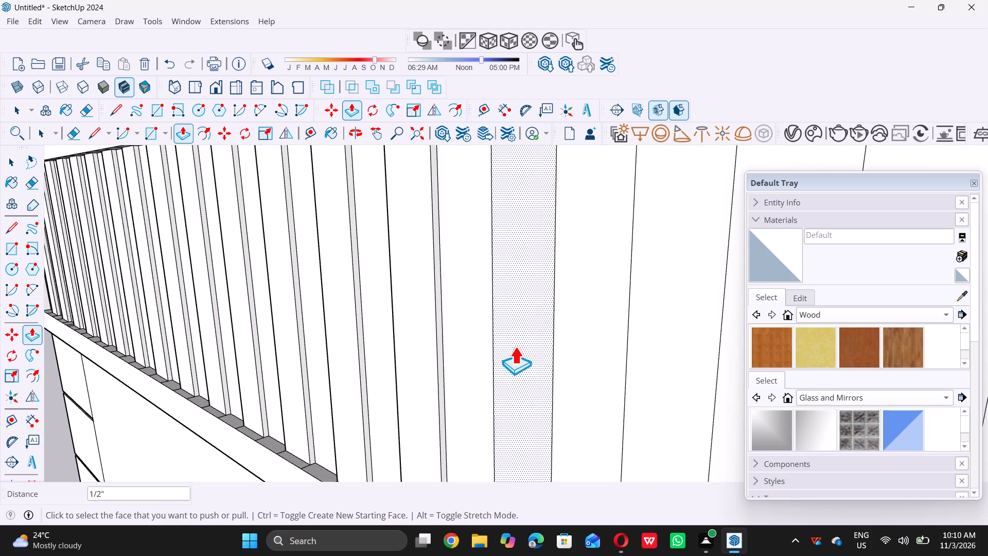
left_click(515, 346)
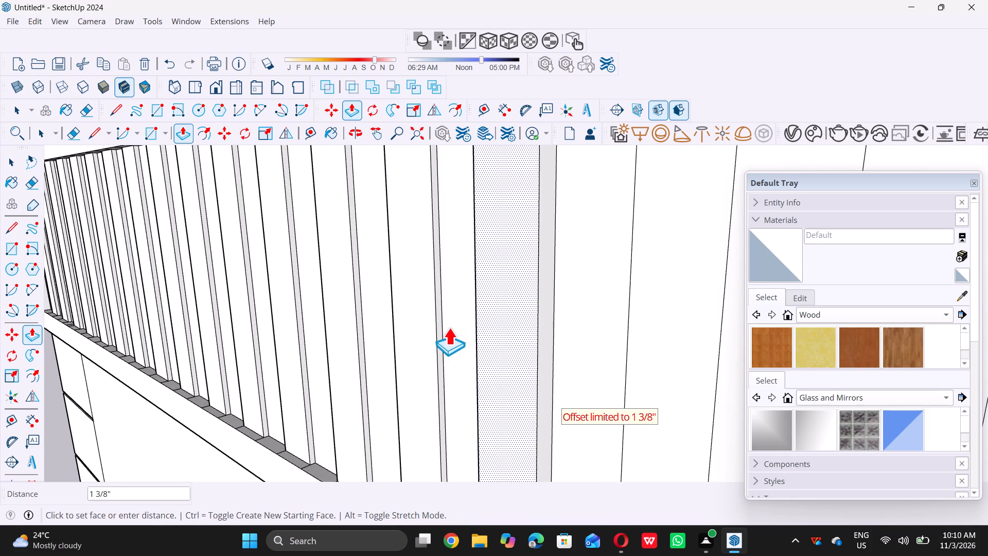
left_click(432, 318)
Pull the 32nd, 34th and 36th strips from the left end of the top band's panel outward 0.5".
scroll(429, 335, "down", 3)
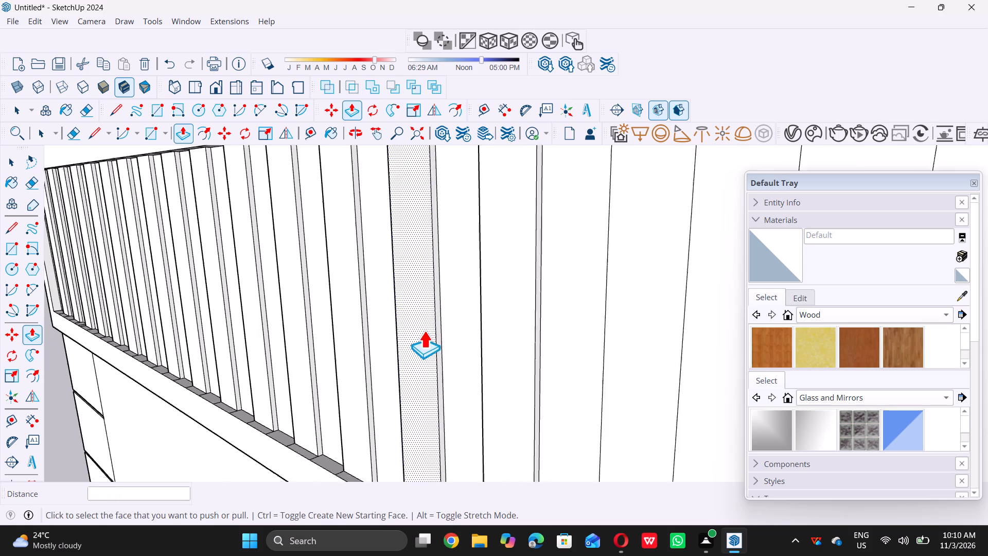
scroll(424, 331, "down", 10)
scroll(468, 318, "up", 7)
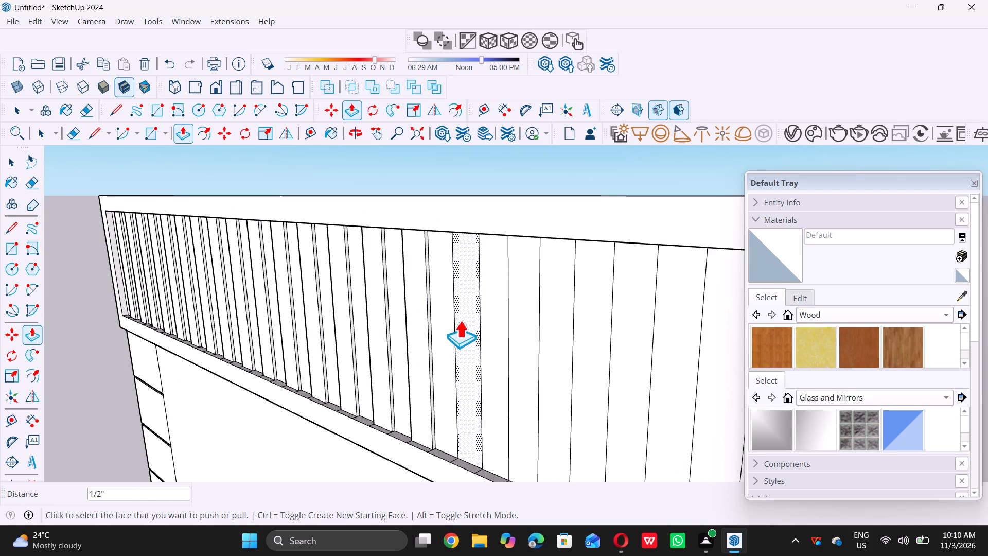
scroll(460, 320, "up", 3)
left_click(468, 325)
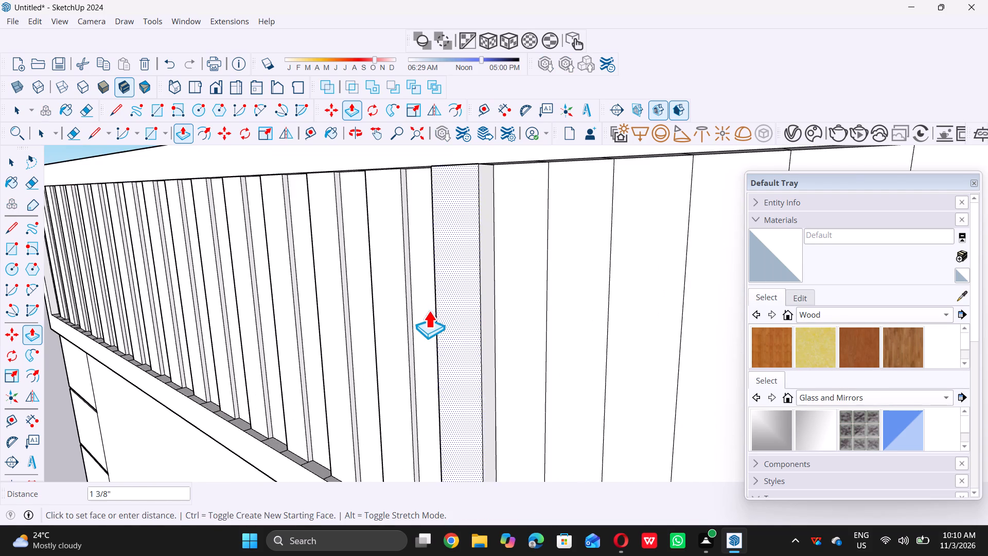
double_click(408, 294)
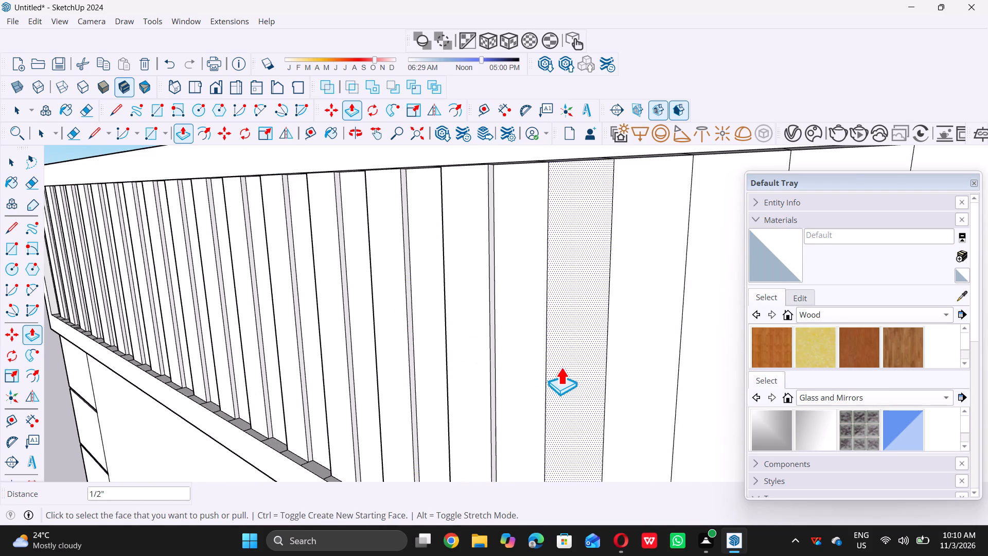
double_click(568, 364)
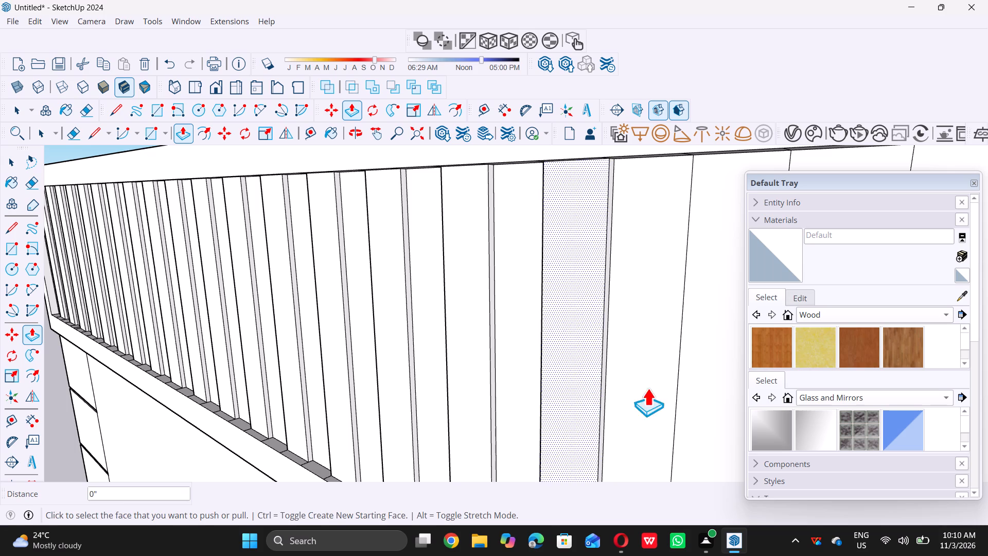
double_click(695, 394)
Pull the last two alternate strips at the right end of the top band's panel outward 0.5", ending with the strip beside the frame.
scroll(595, 373, "down", 5)
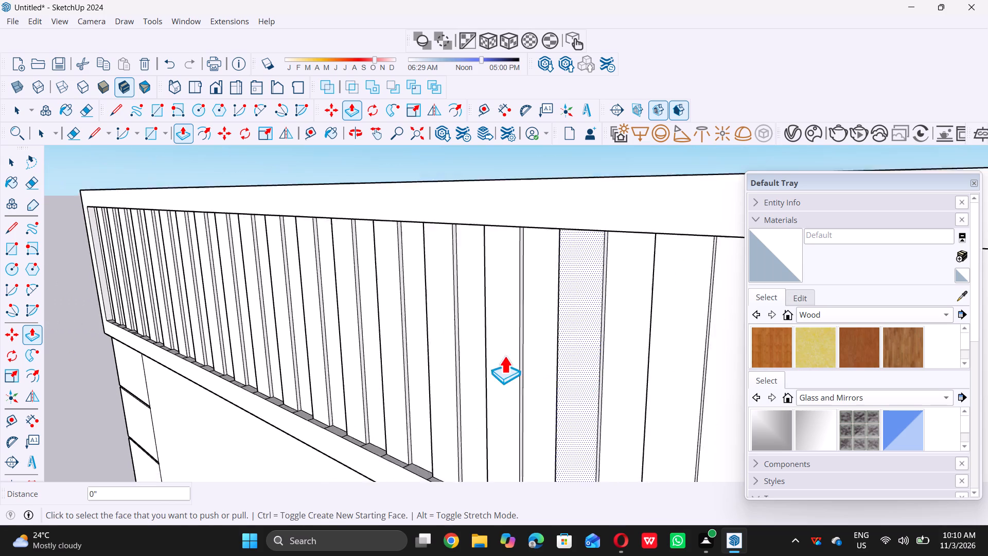
scroll(504, 356, "down", 14)
scroll(578, 360, "up", 10)
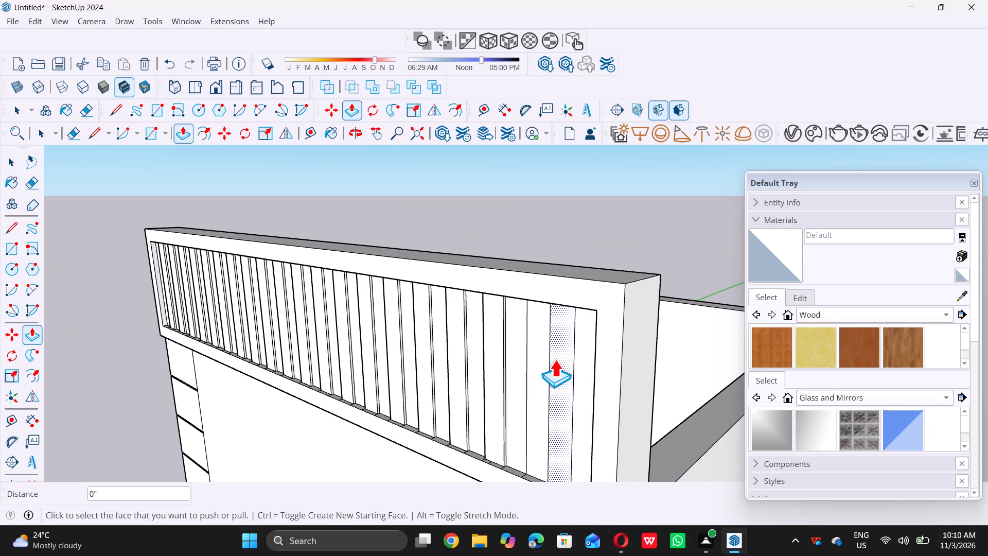
scroll(555, 359, "up", 9)
double_click(520, 367)
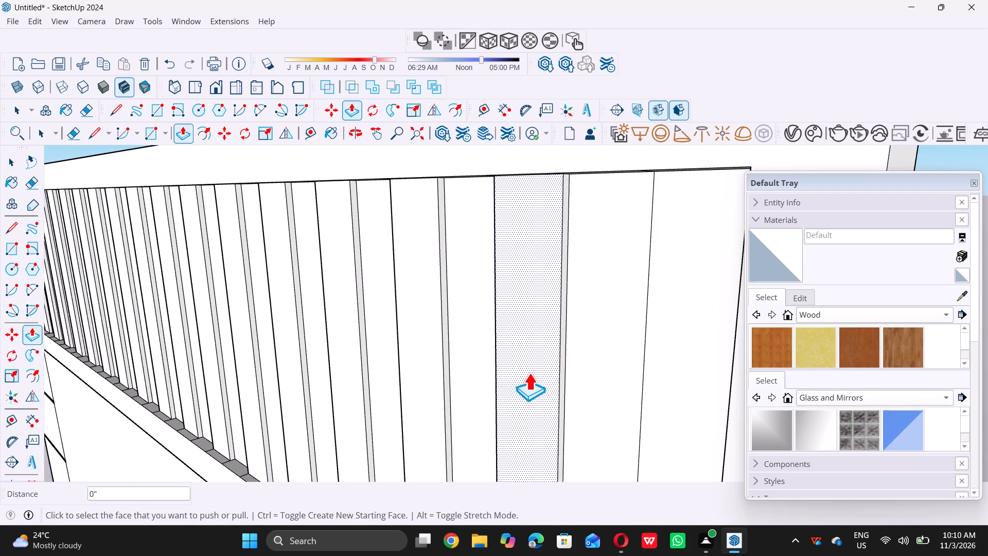
left_click(665, 396)
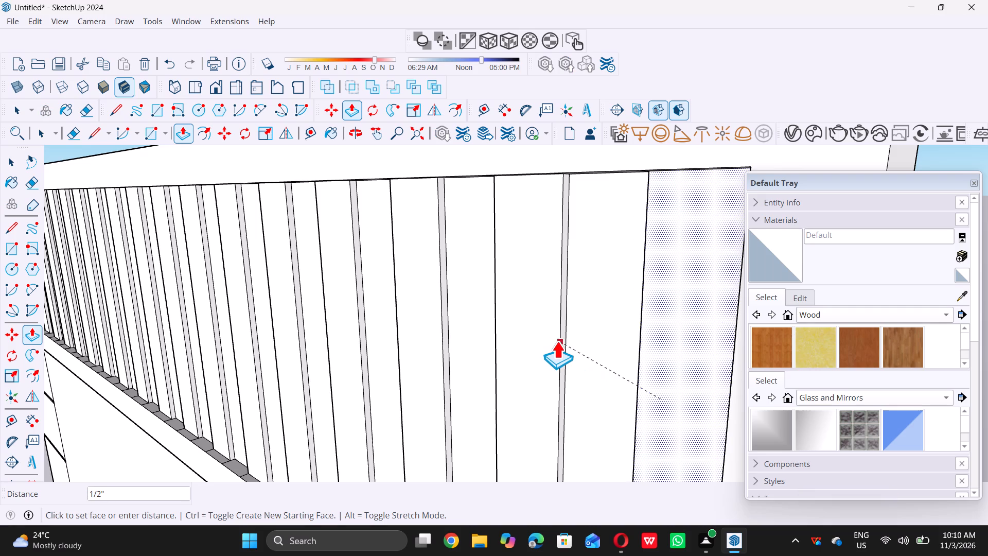
double_click(557, 341)
key("space")
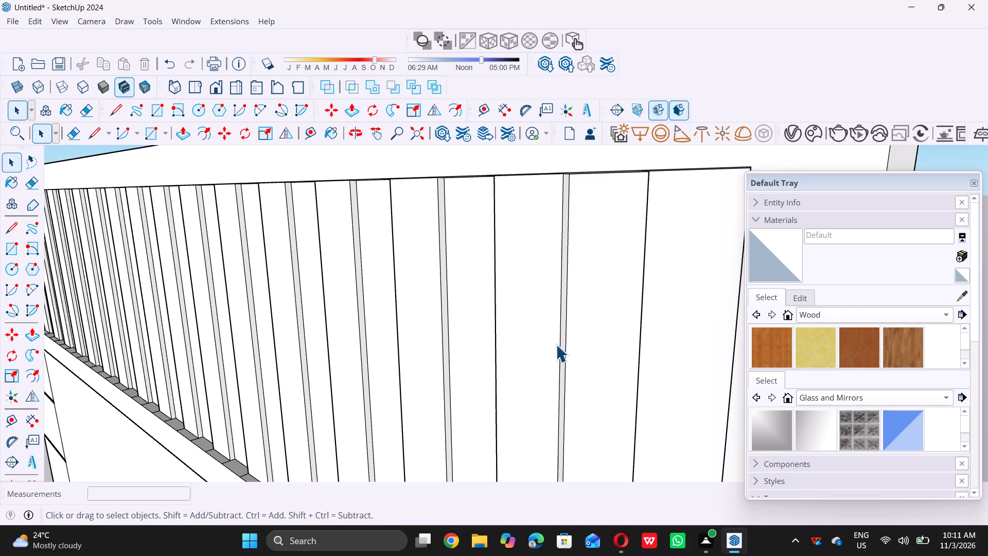
Examine the whole box from the front and at several distances, checking the alternating raised strips of the top band.
scroll(556, 344, "down", 19)
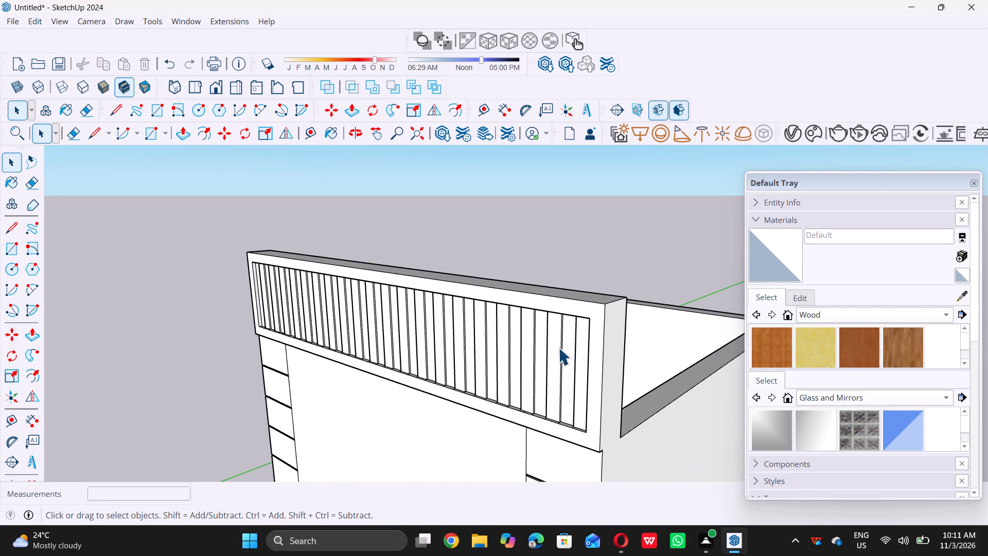
scroll(558, 347, "down", 16)
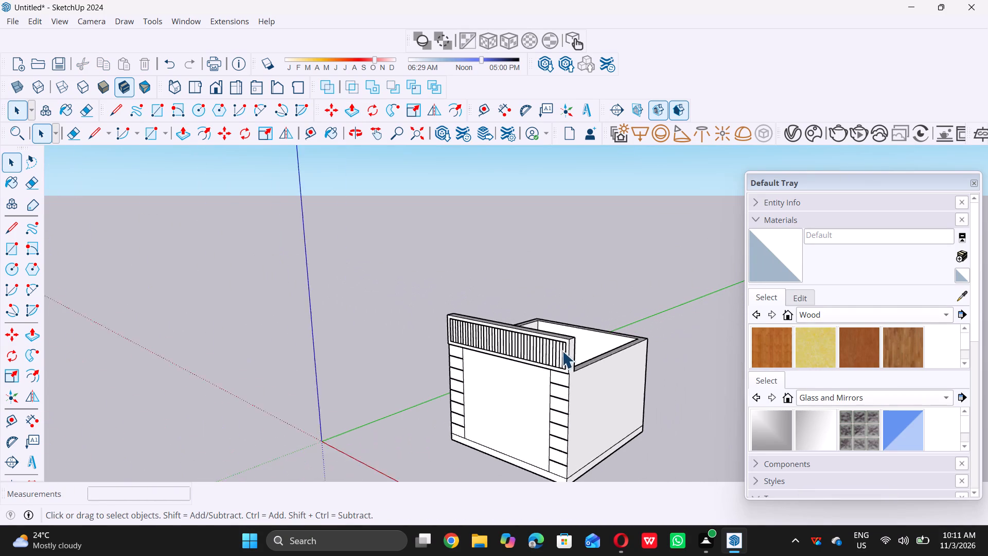
scroll(562, 351, "down", 13)
middle_click_drag(542, 367, 594, 346)
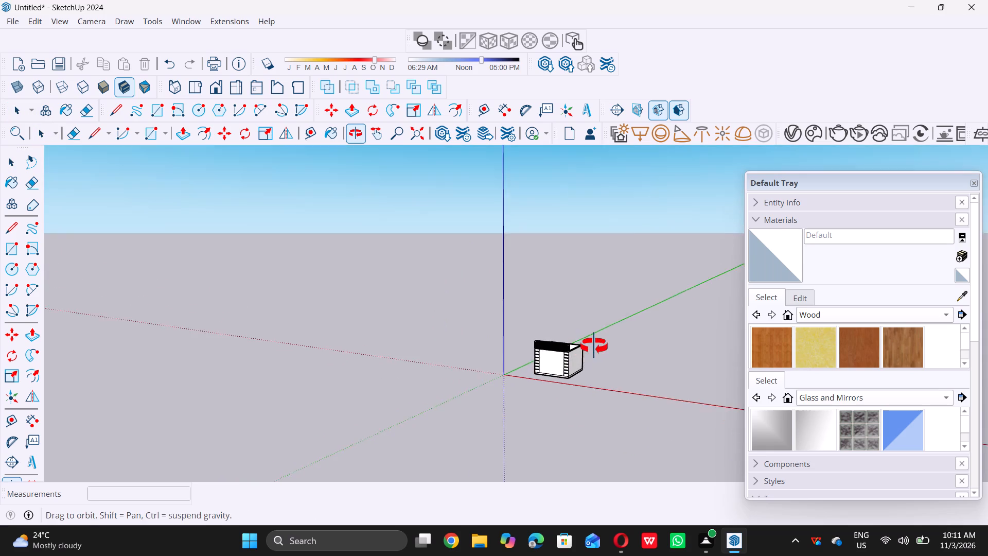
middle_click_drag(594, 346, 692, 363)
middle_click_drag(537, 367, 536, 332)
middle_click(536, 332)
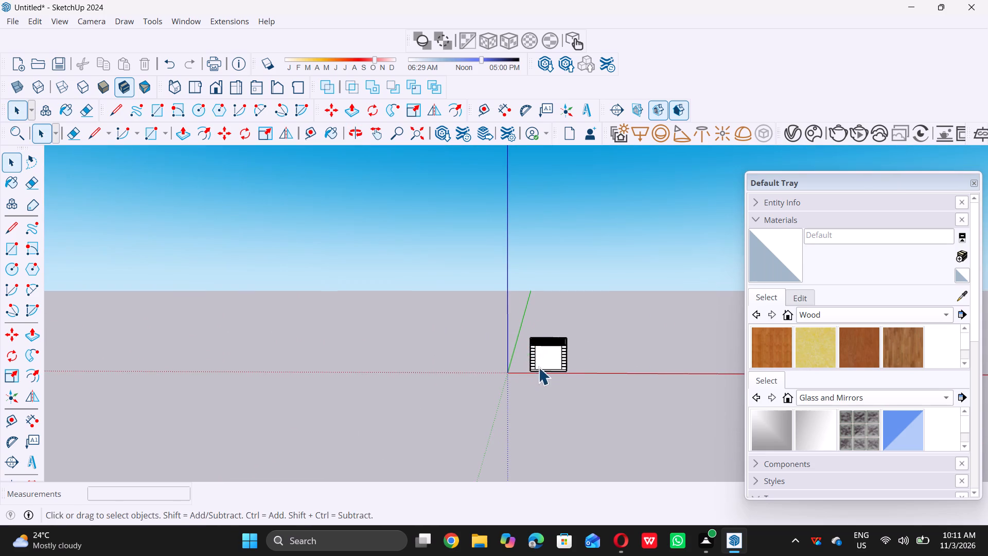
middle_click_drag(538, 367, 555, 367)
scroll(573, 342, "up", 16)
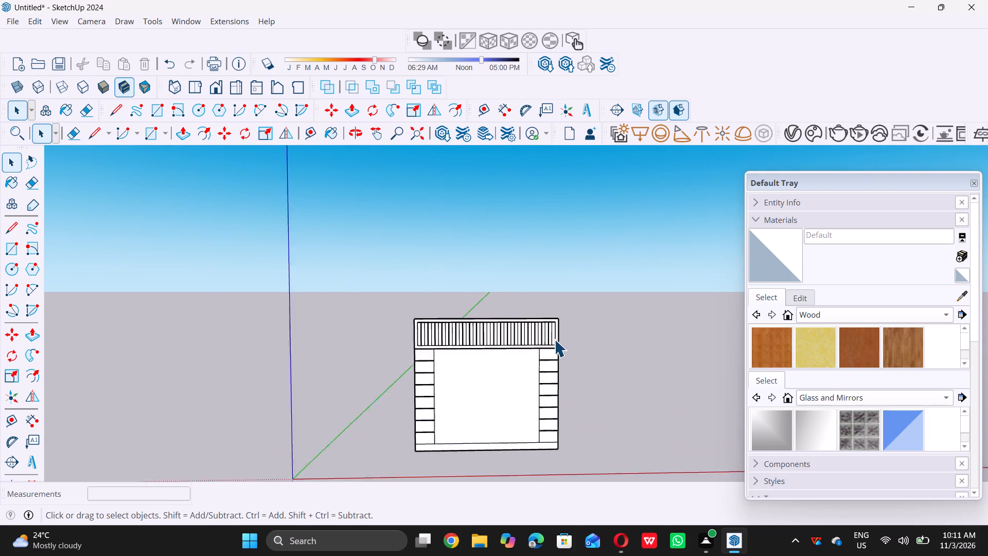
scroll(554, 339, "up", 5)
scroll(390, 301, "down", 6)
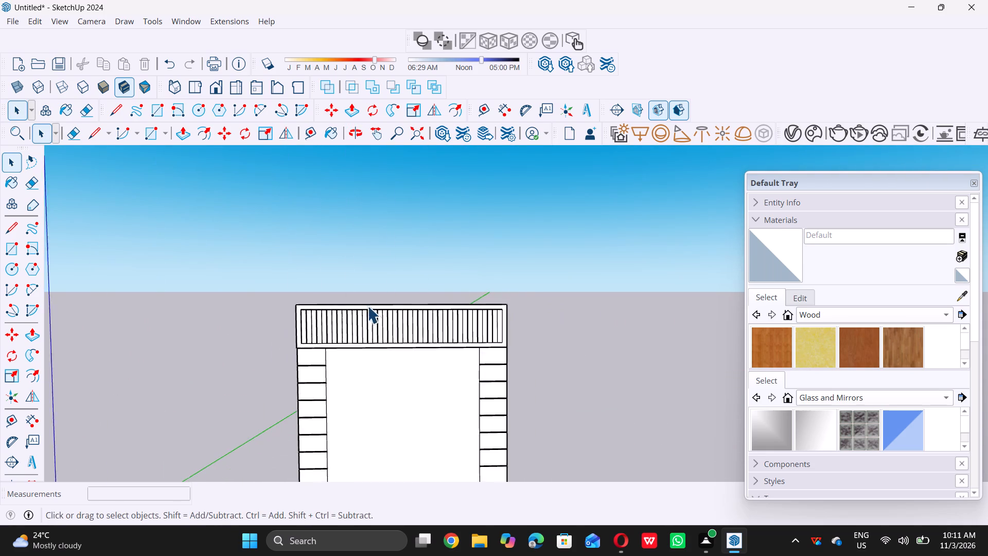
middle_click_drag(448, 322, 450, 316)
scroll(451, 318, "up", 2)
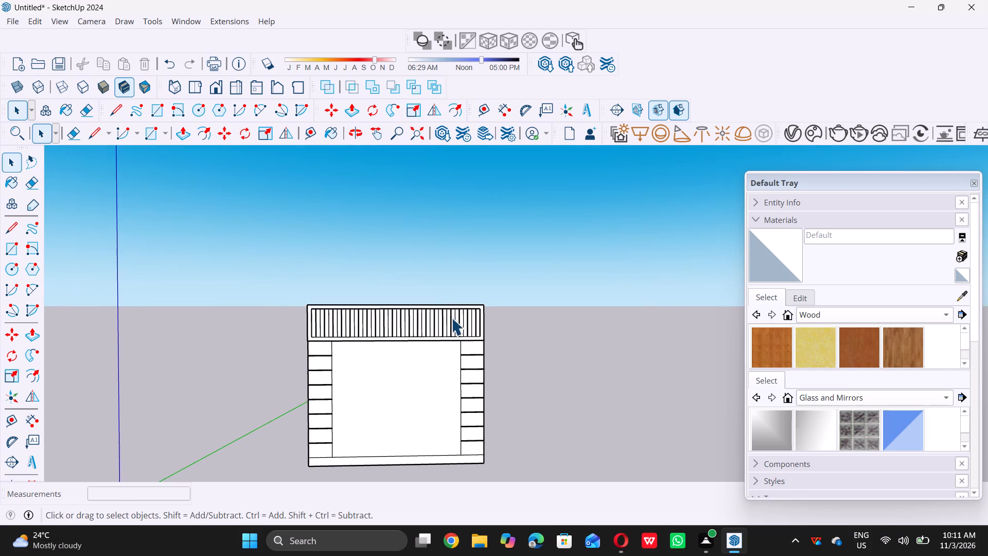
Examine the whole box from the front, above and the right-hand side, checking the top band against the walls.
scroll(451, 318, "up", 3)
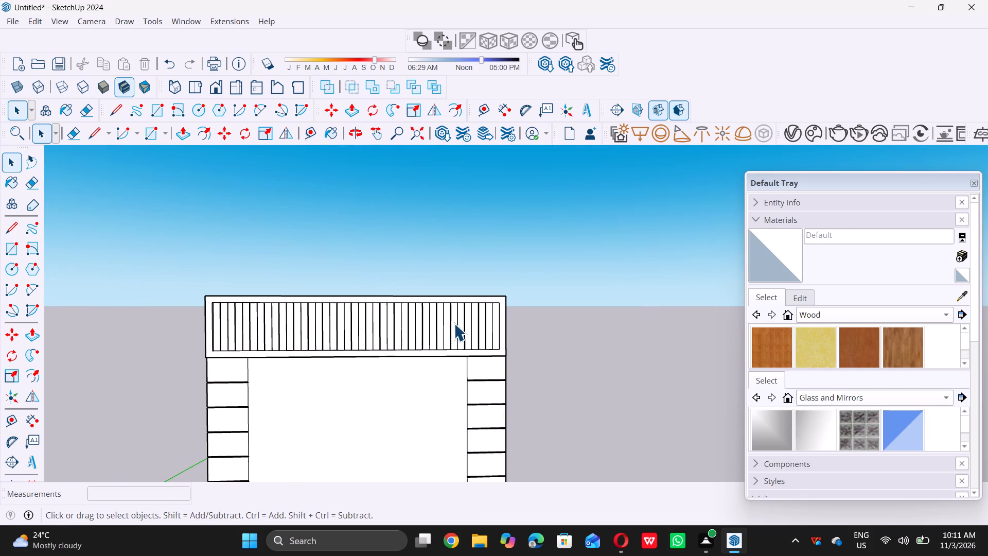
scroll(417, 326, "down", 5)
middle_click_drag(402, 310, 397, 316)
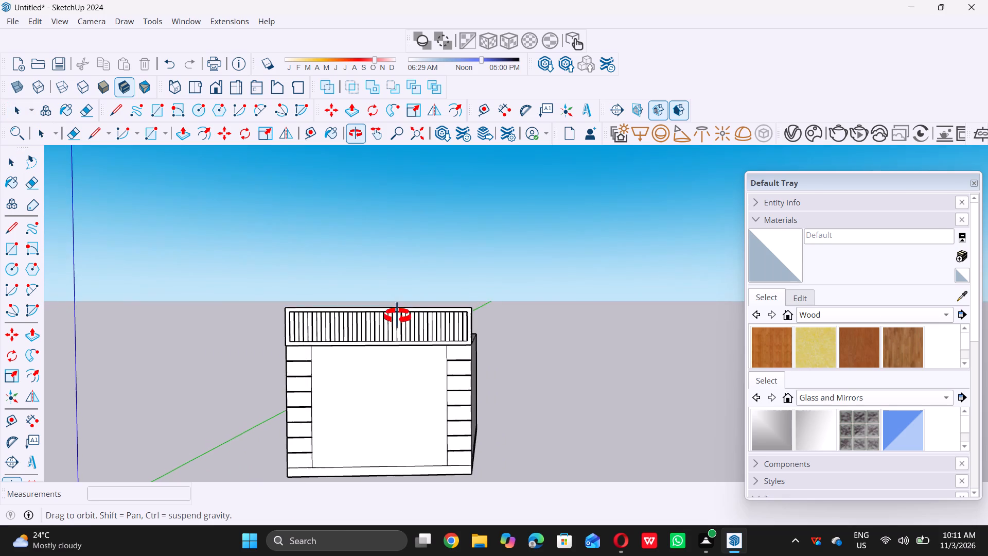
middle_click_drag(397, 316, 396, 318)
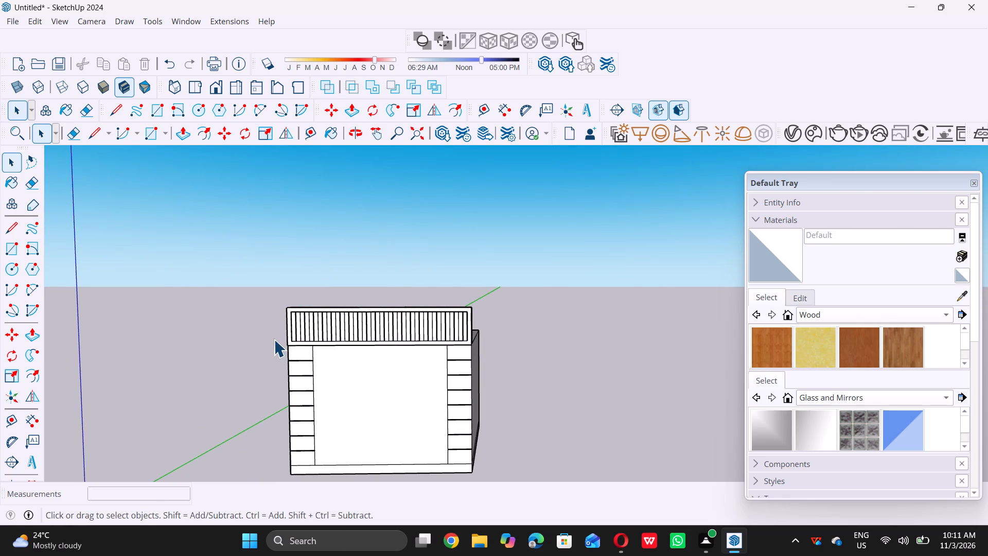
scroll(313, 318, "down", 4)
scroll(262, 336, "up", 6)
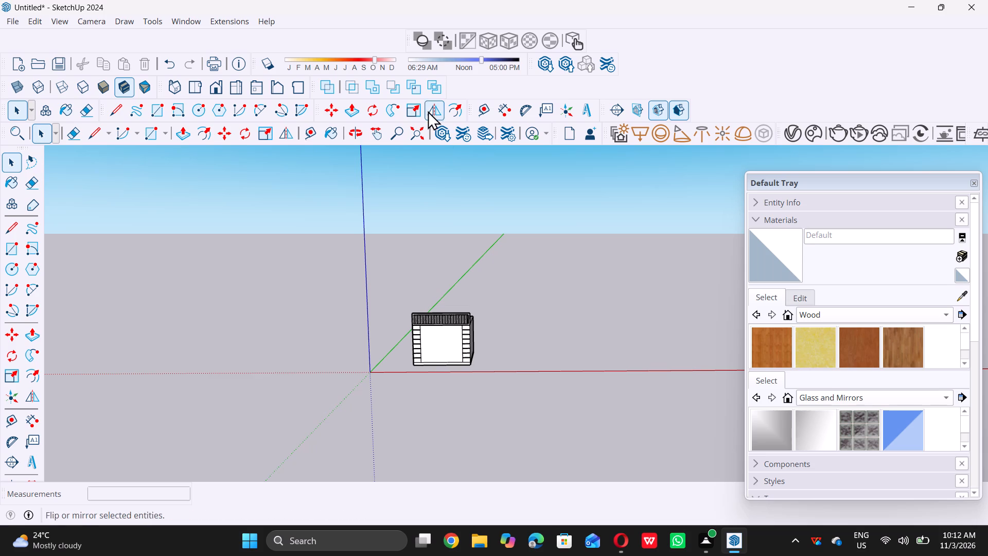
scroll(493, 285, "down", 7)
middle_click_drag(492, 272, 349, 371)
scroll(512, 260, "up", 6)
scroll(492, 300, "up", 6)
middle_click_drag(460, 327, 412, 304)
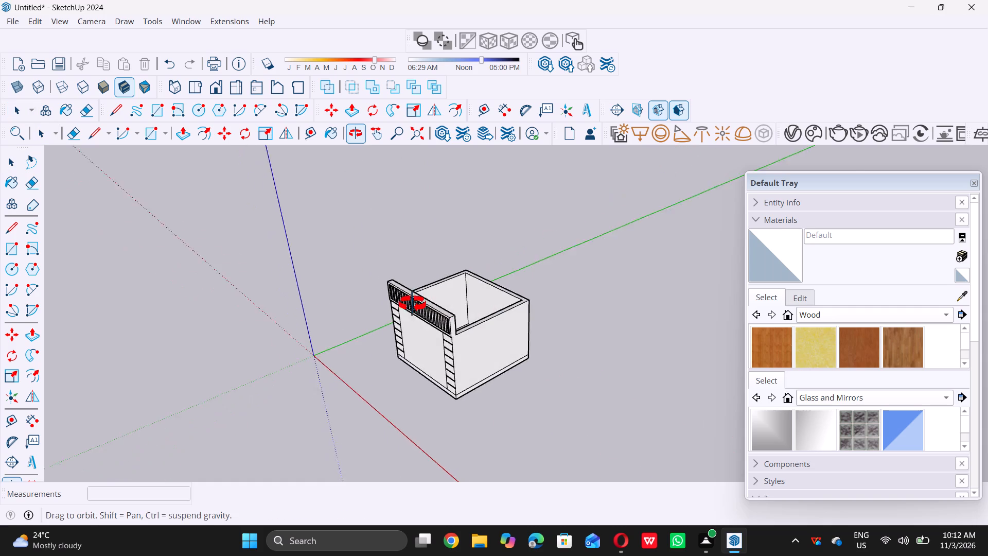
middle_click_drag(412, 304, 409, 303)
scroll(490, 312, "up", 6)
scroll(420, 332, "up", 6)
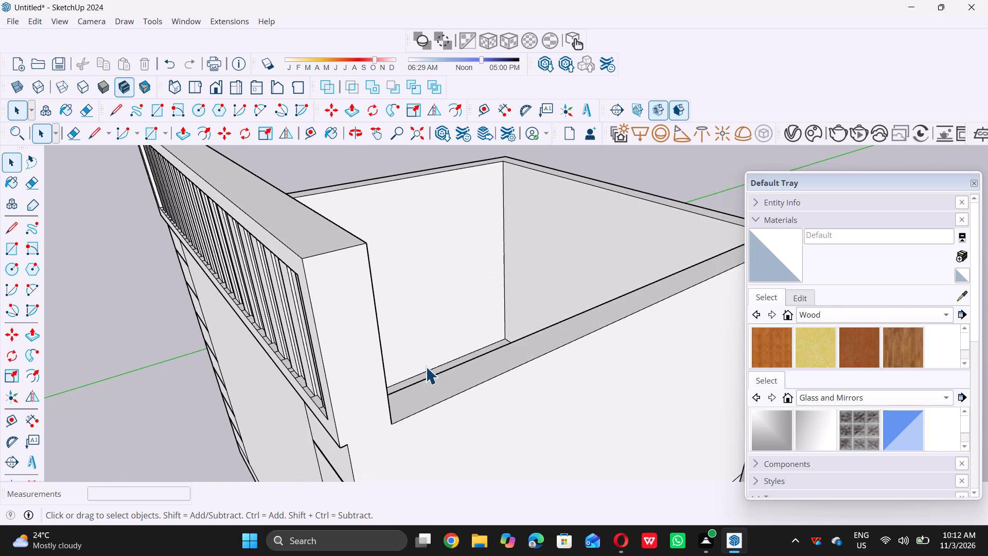
scroll(429, 367, "down", 5)
middle_click_drag(379, 317, 380, 317)
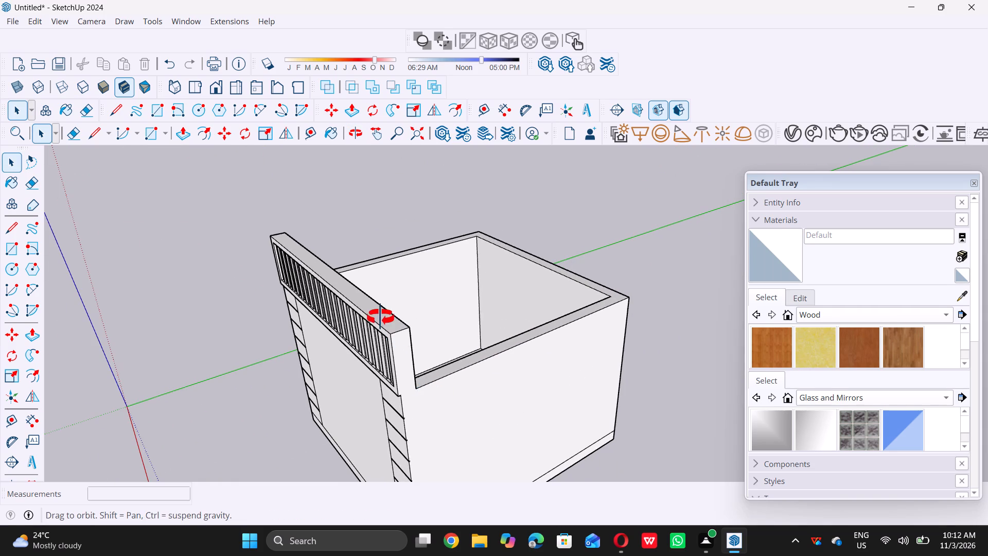
middle_click_drag(380, 317, 418, 298)
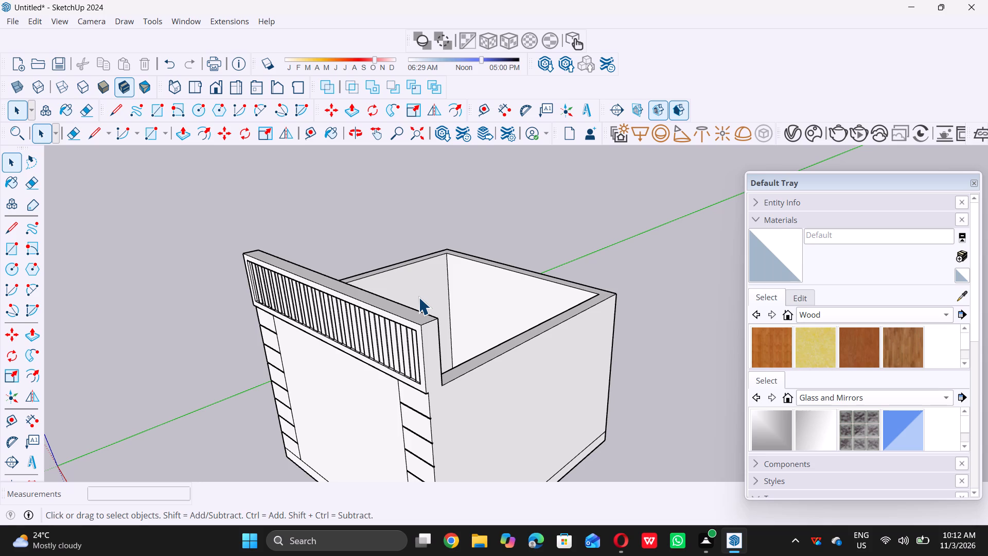
scroll(418, 297, "down", 4)
middle_click_drag(413, 315, 409, 317)
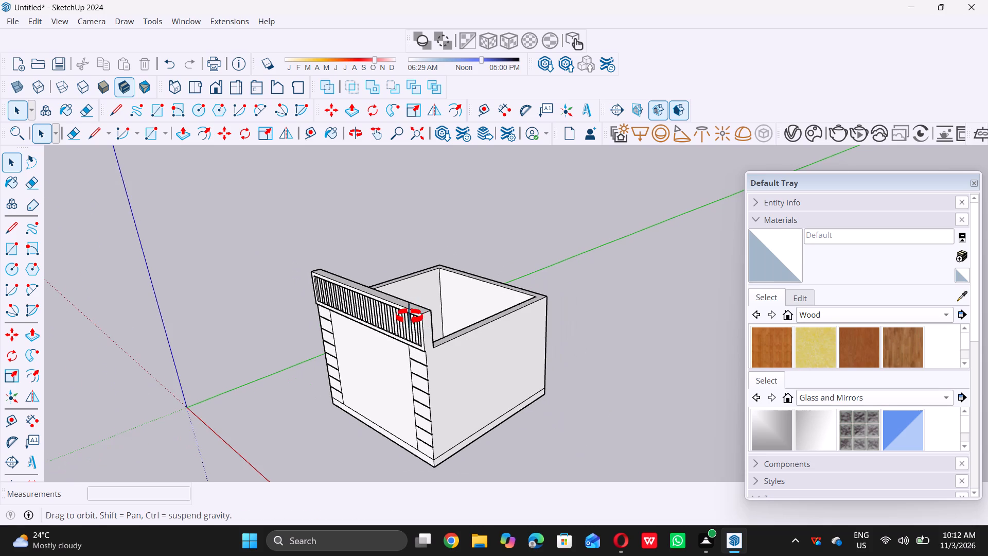
middle_click_drag(409, 317, 373, 293)
Draw a vertical 3' 1" line on the top band's right end face, from the wall's front corner up to the top edge.
scroll(435, 323, "up", 9)
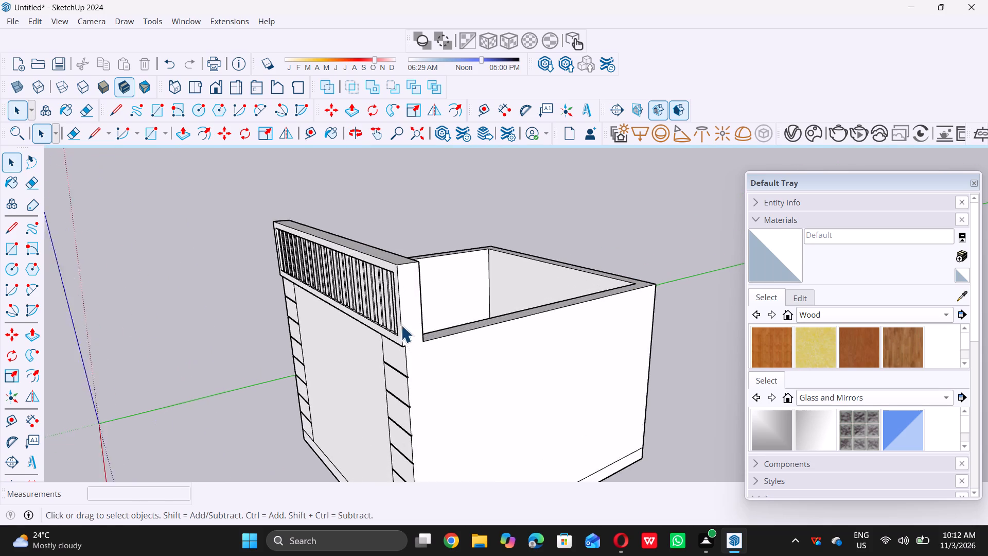
scroll(401, 325, "up", 8)
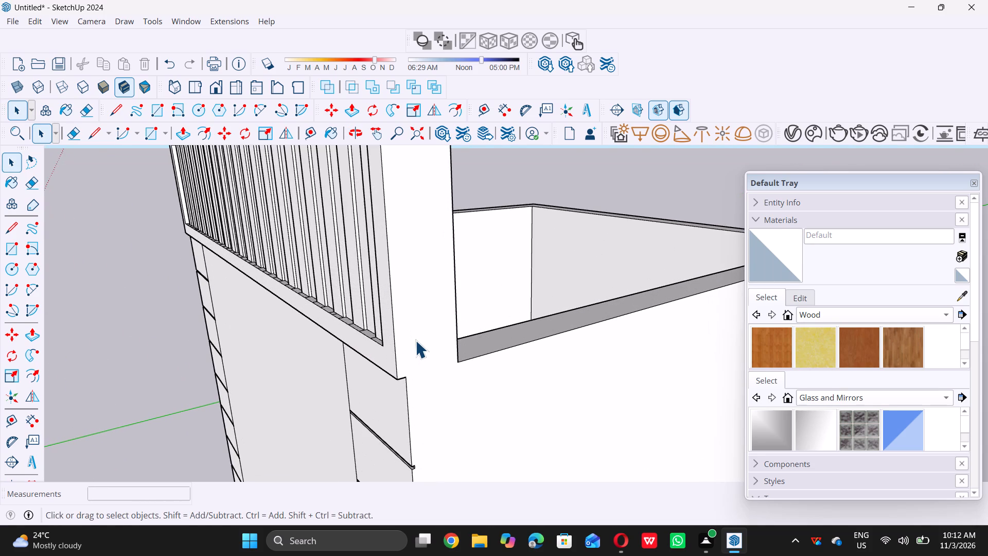
key("l")
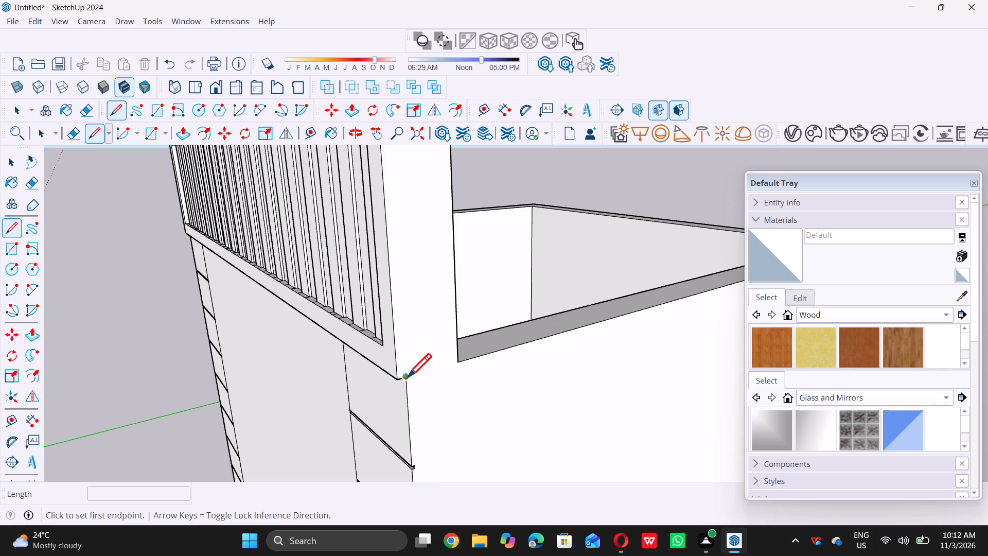
left_click(408, 377)
scroll(408, 377, "down", 5)
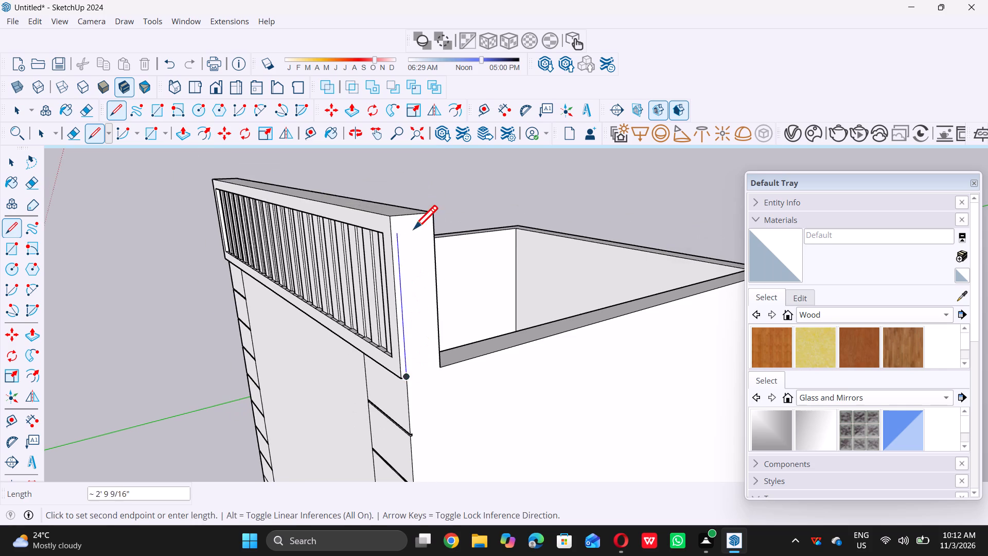
left_click(400, 218)
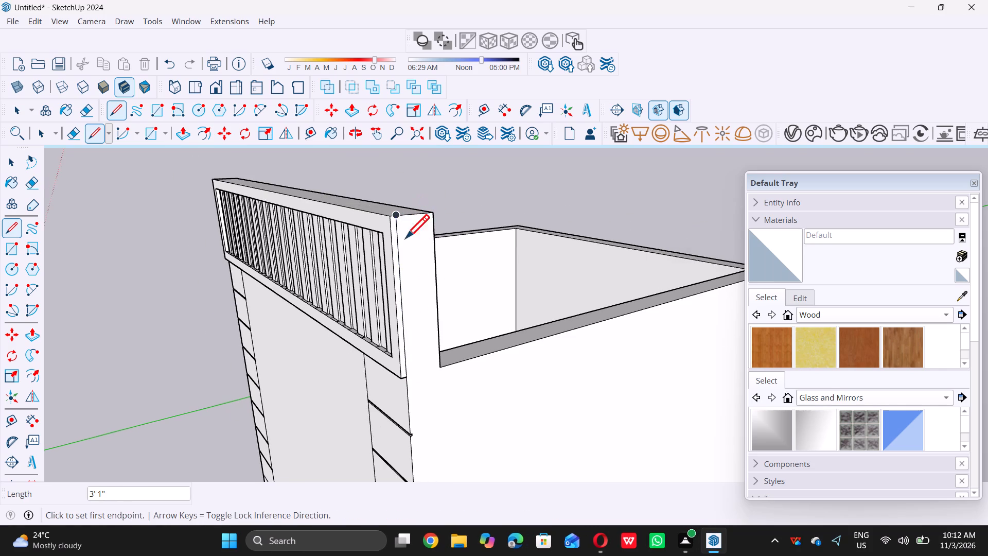
middle_click_drag(411, 251, 517, 364)
scroll(550, 354, "down", 8)
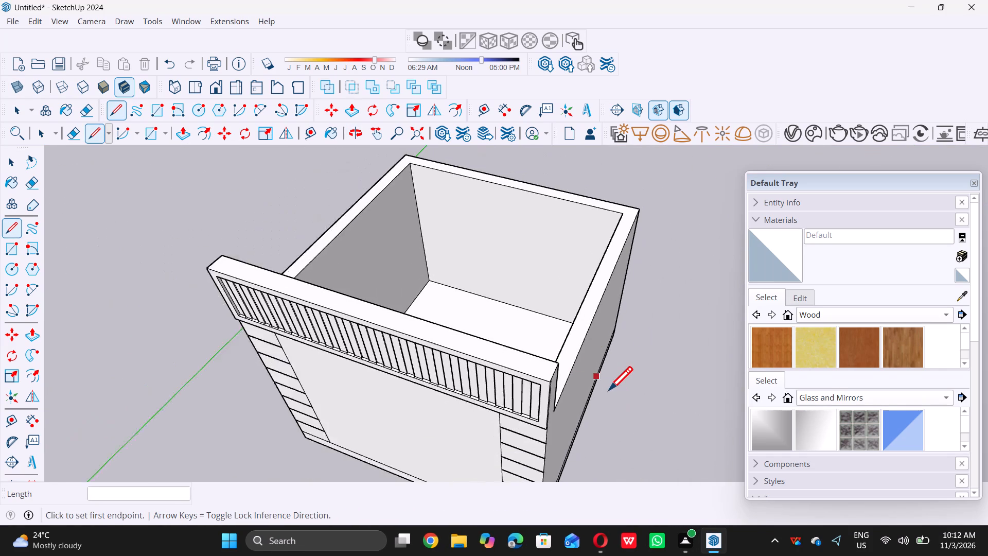
key("space")
Place a guide line on the top band's upper face, 9" forward of its rear edge.
middle_click_drag(438, 301, 441, 325)
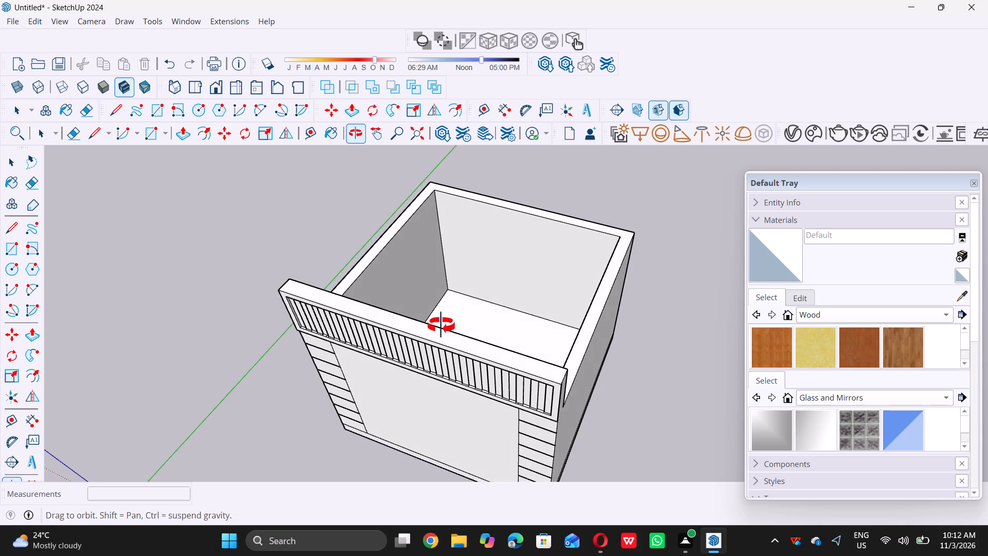
middle_click_drag(441, 325, 443, 344)
scroll(433, 334, "up", 5)
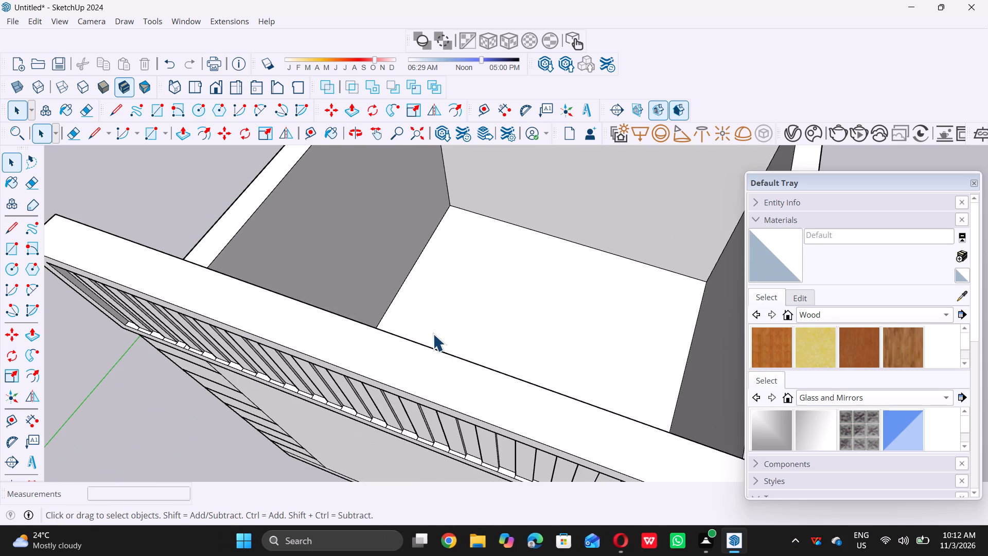
key("t")
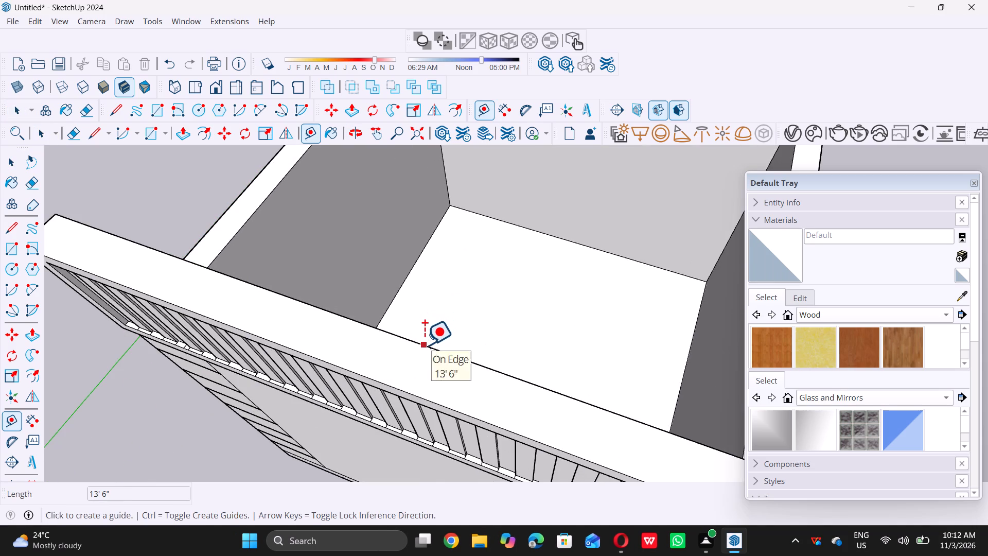
left_click(425, 344)
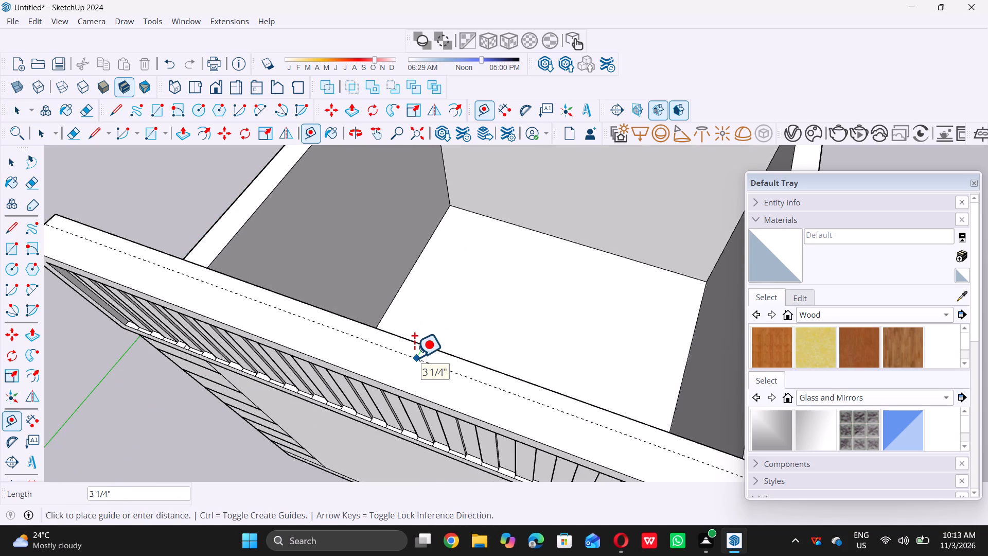
key("9")
key("shift+quotedbl")
key("Return")
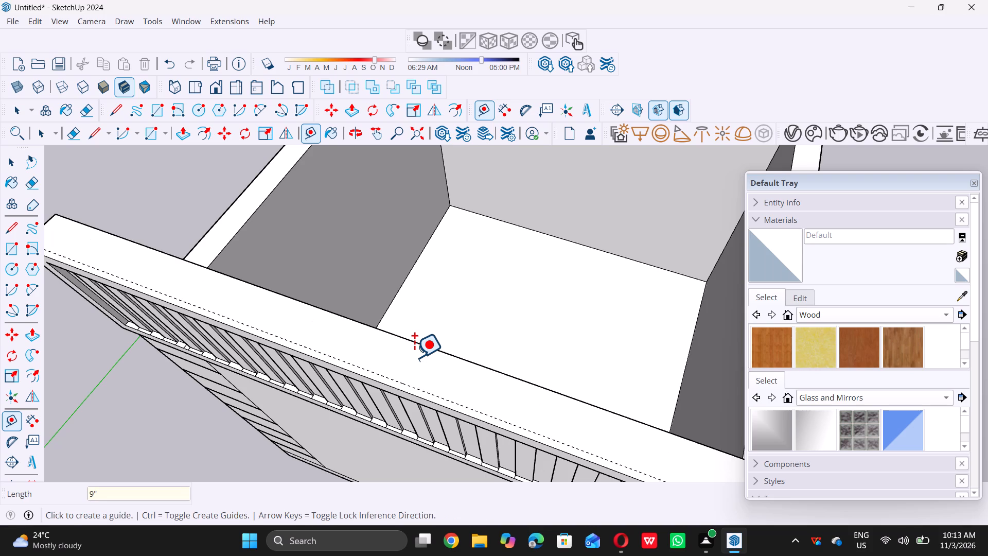
key("space")
Draw a 9" by 15' rectangle on the top band's upper face, from the guide at the left end to the rear right corner.
scroll(416, 334, "down", 5)
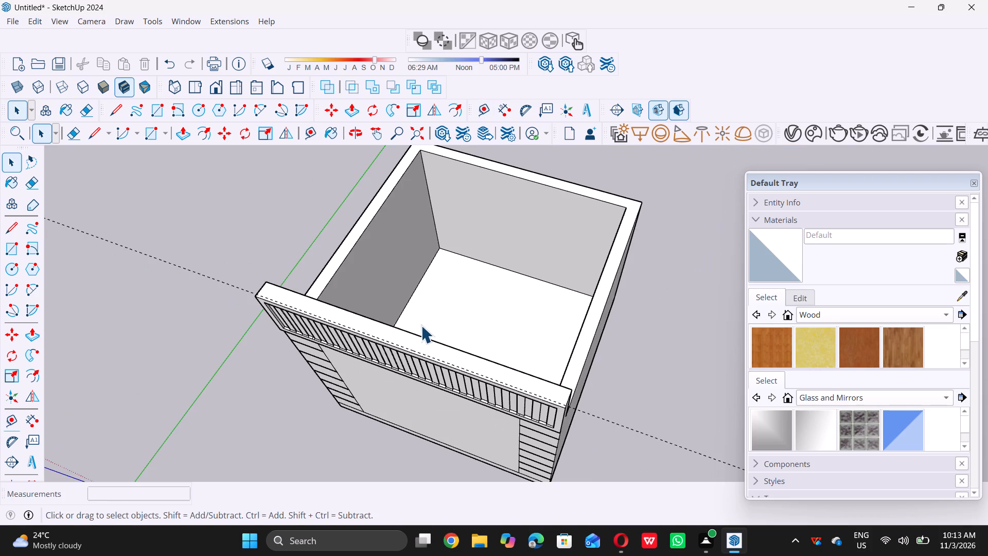
middle_click_drag(421, 325, 417, 333)
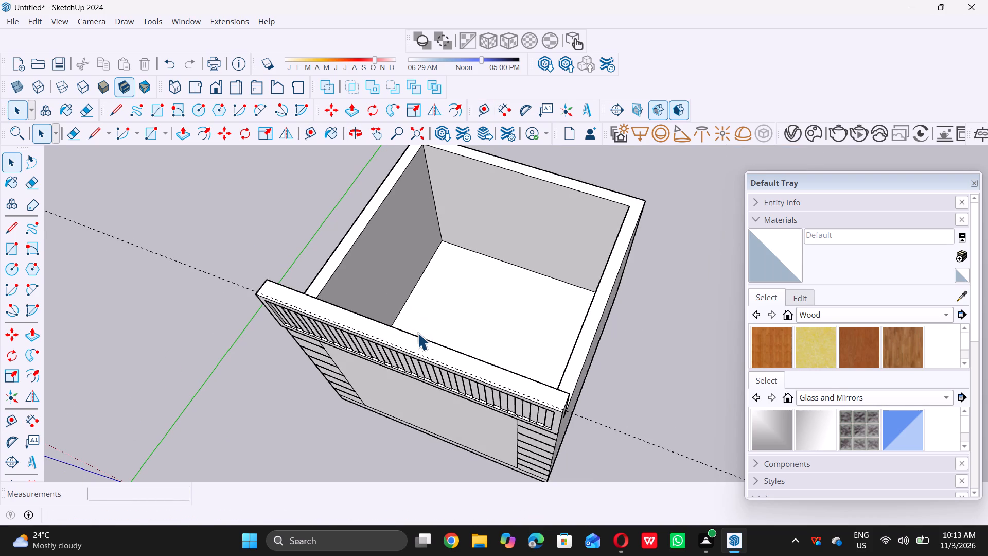
key("r")
scroll(262, 300, "up", 5)
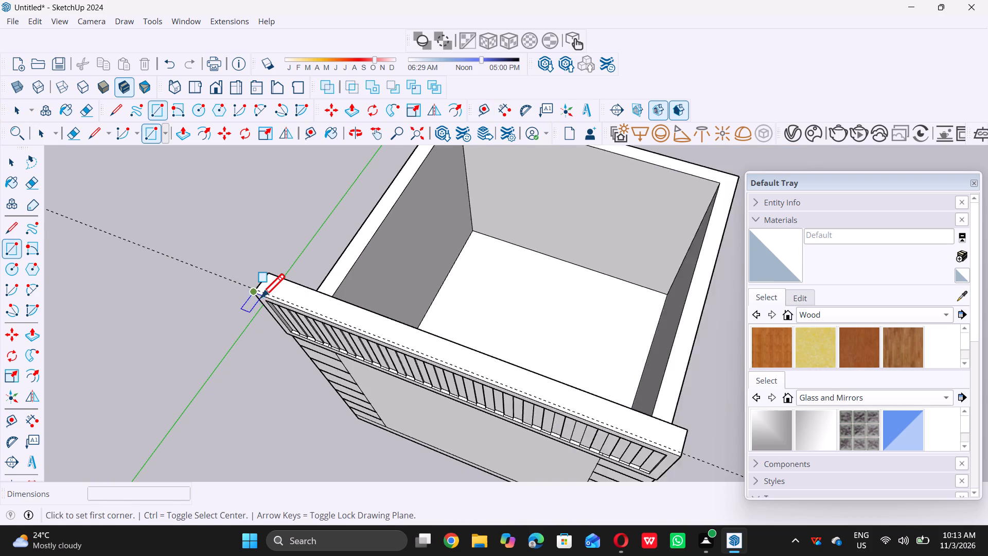
scroll(260, 297, "up", 8)
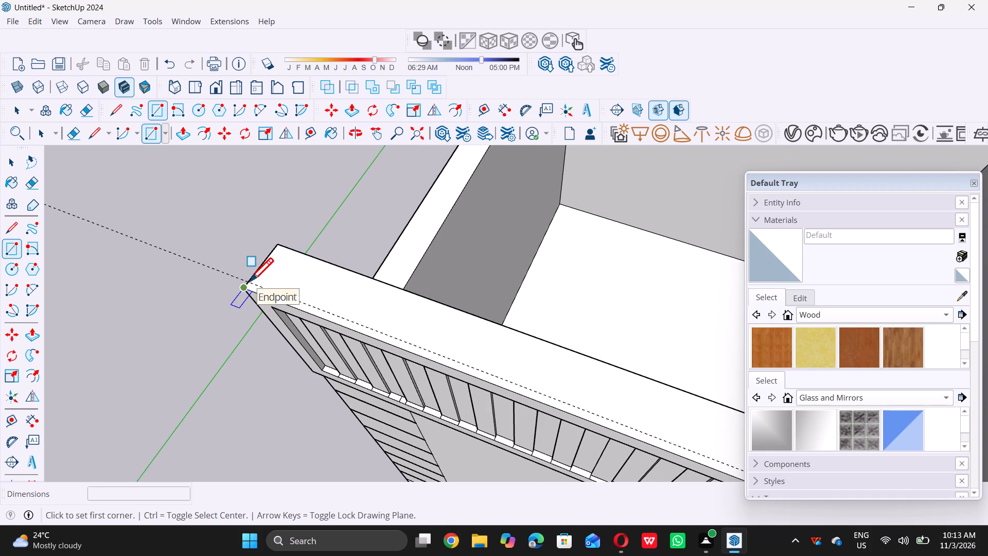
left_click(251, 280)
scroll(251, 280, "down", 11)
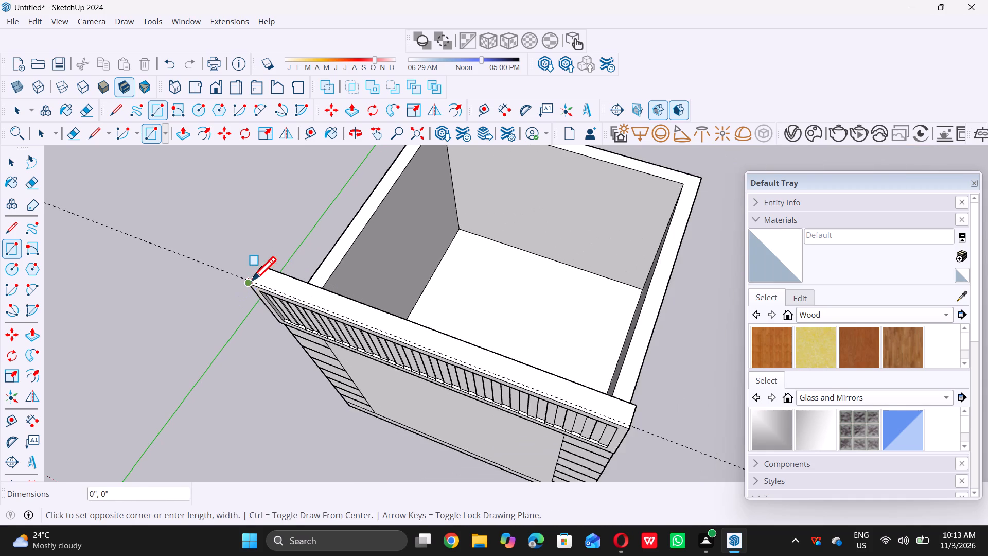
scroll(252, 280, "down", 2)
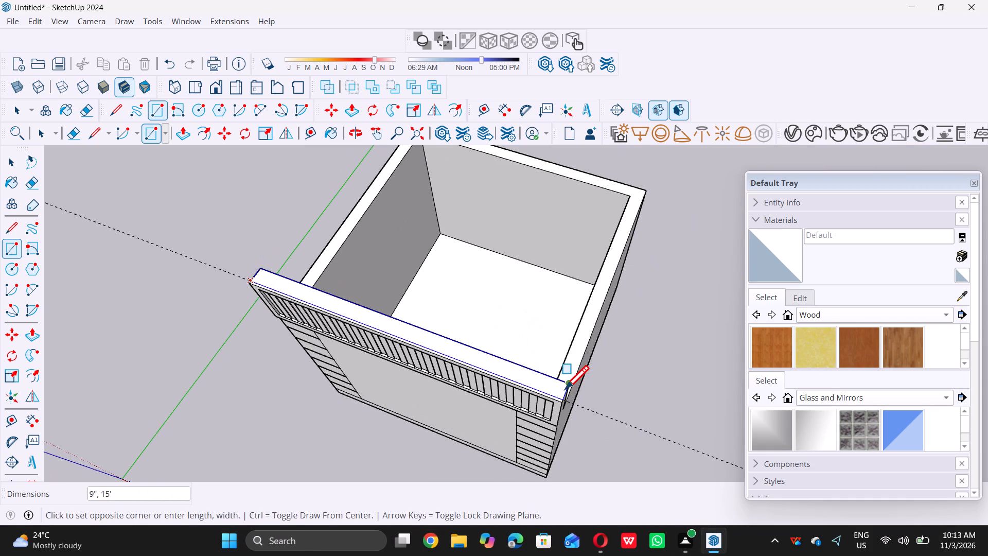
scroll(565, 389, "up", 3)
left_click(566, 387)
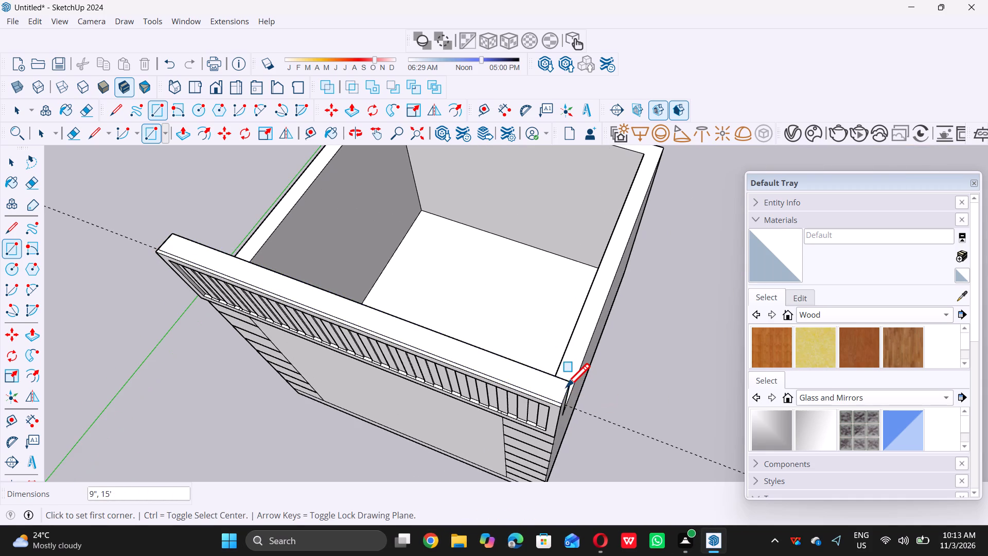
key("space")
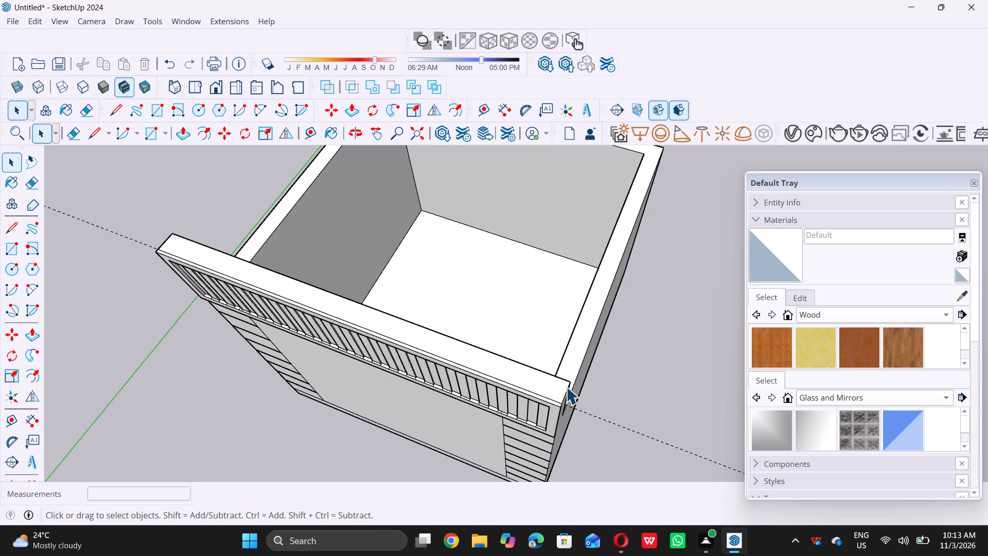
Delete all guides from the model.
scroll(560, 367, "down", 5)
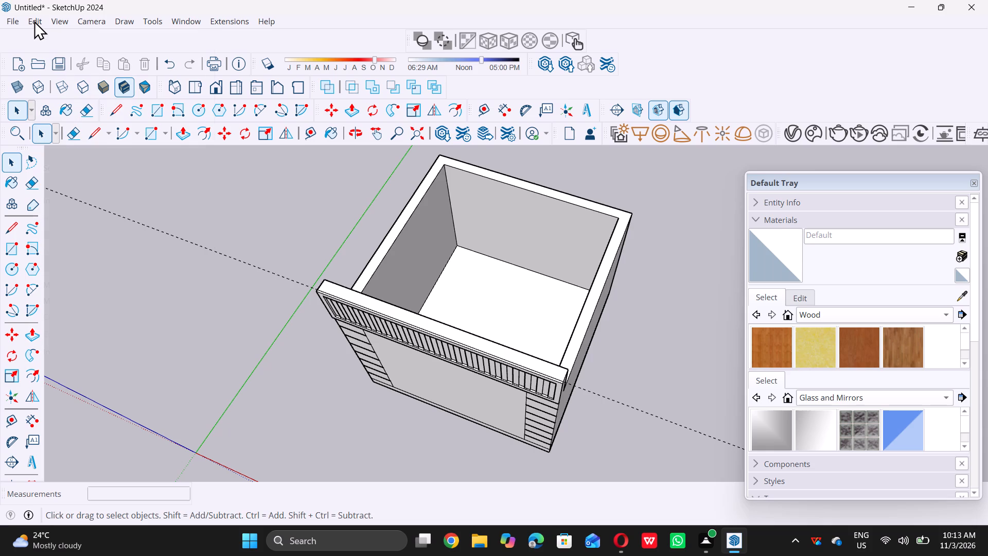
left_click(34, 21)
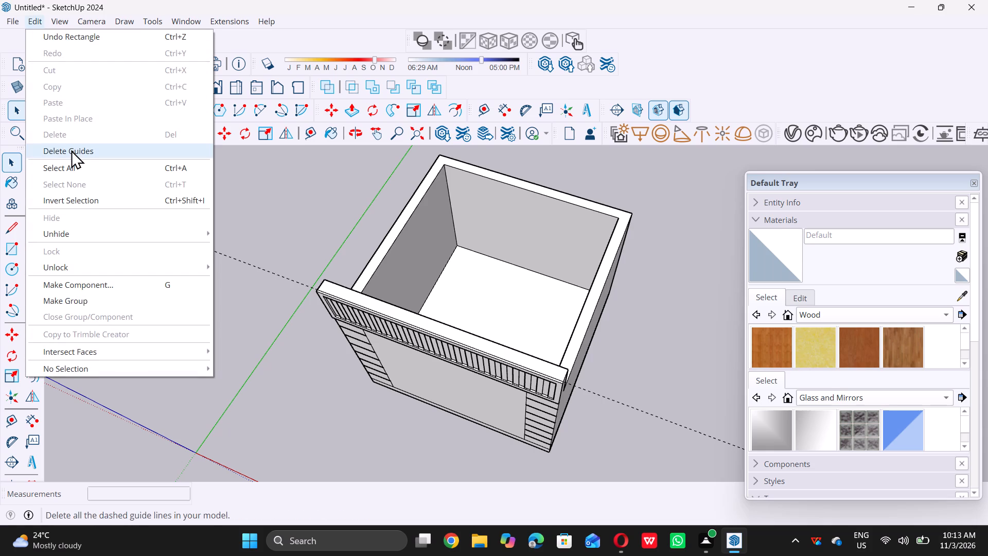
double_click(71, 150)
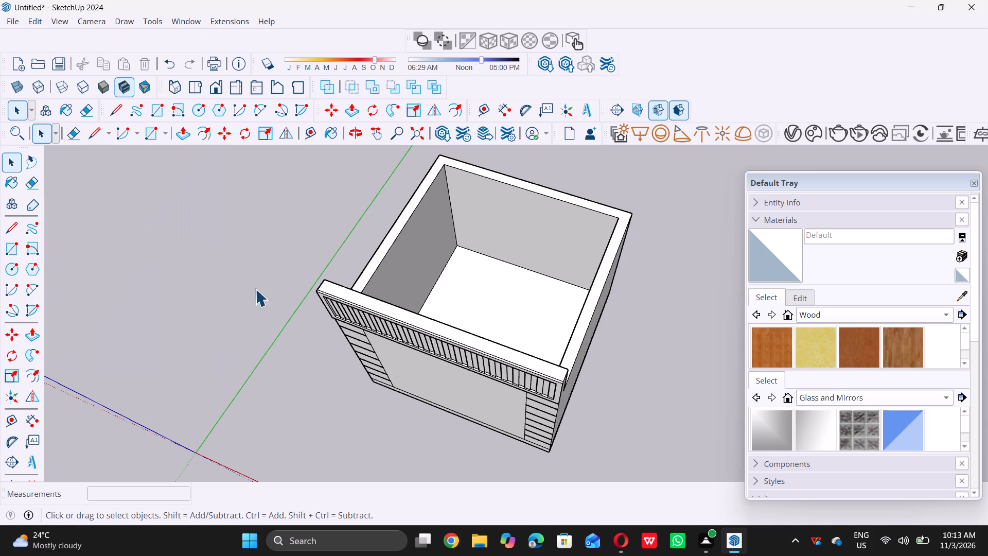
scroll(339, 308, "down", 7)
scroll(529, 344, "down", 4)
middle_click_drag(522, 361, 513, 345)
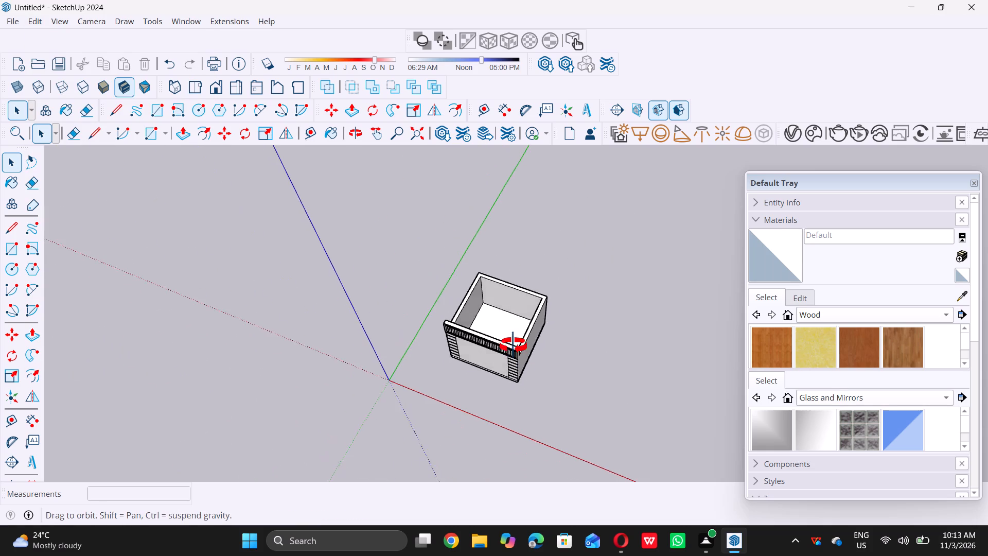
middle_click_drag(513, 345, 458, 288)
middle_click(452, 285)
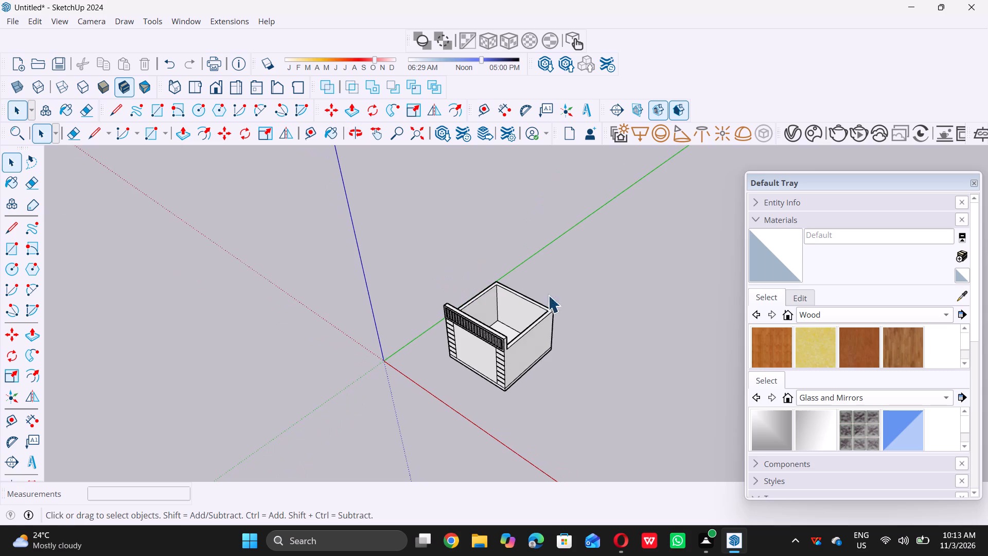
Examine the raised top band and grooved front wall of the box, up close and from farther away.
scroll(565, 291, "up", 5)
scroll(433, 339, "up", 6)
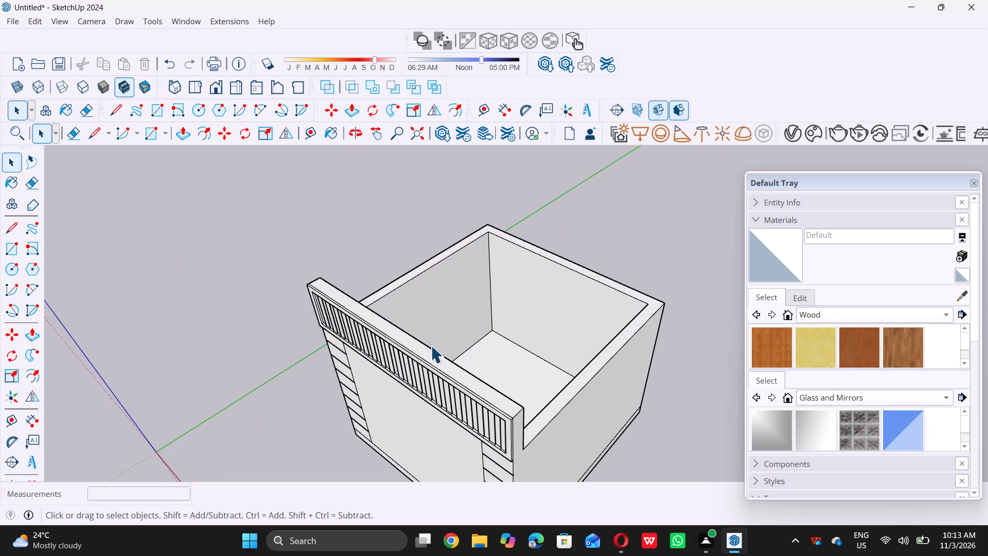
scroll(431, 354, "up", 7)
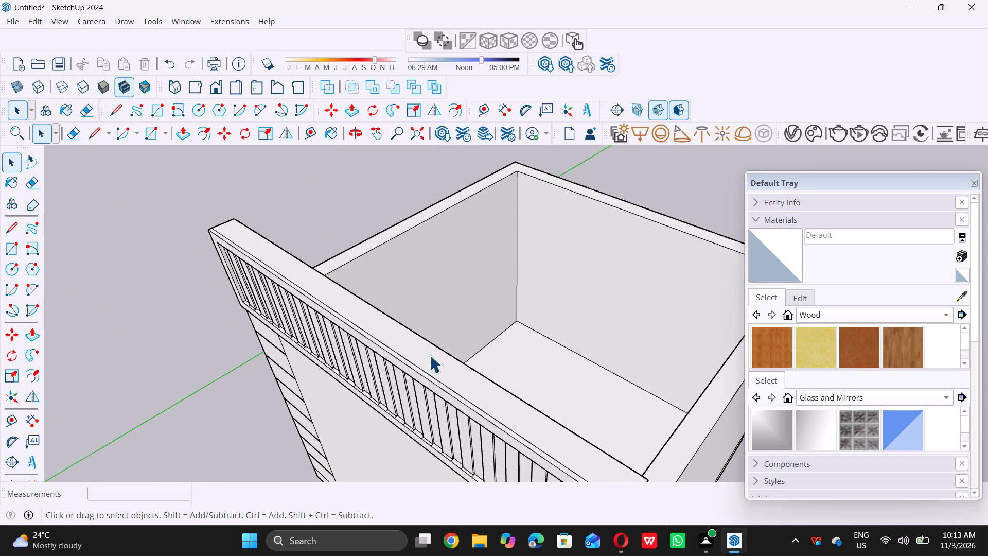
scroll(430, 355, "up", 5)
scroll(430, 357, "down", 16)
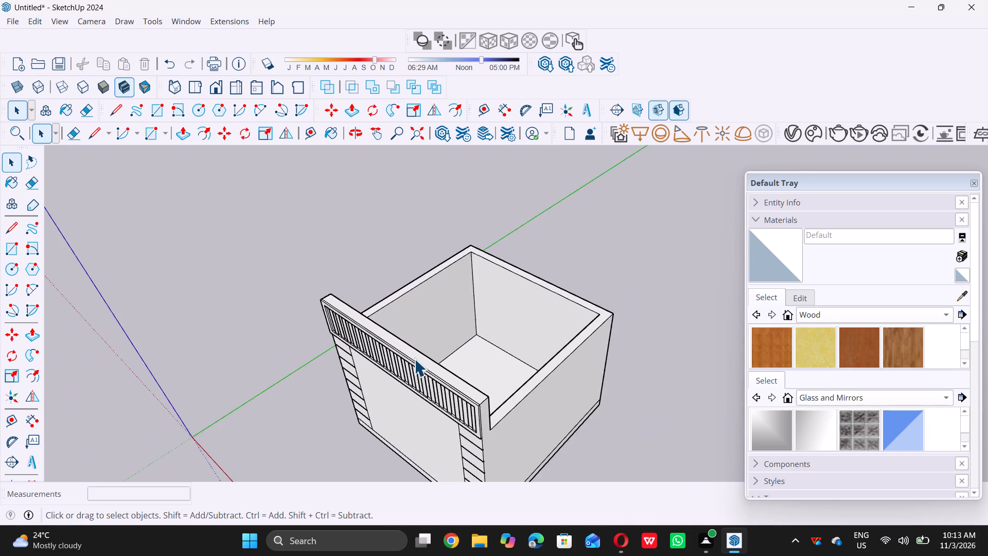
scroll(414, 359, "down", 6)
middle_click_drag(429, 361, 410, 331)
scroll(408, 336, "up", 6)
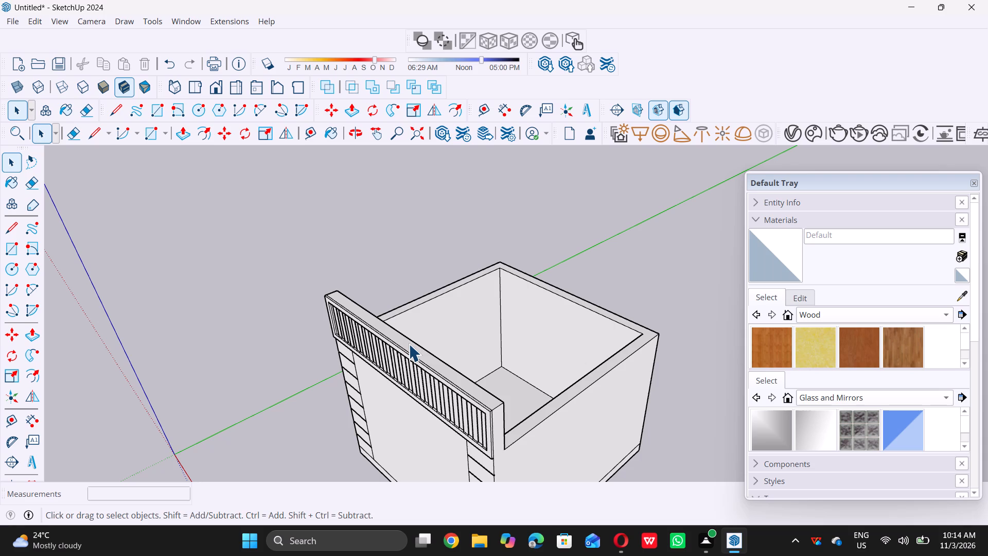
scroll(418, 357, "down", 6)
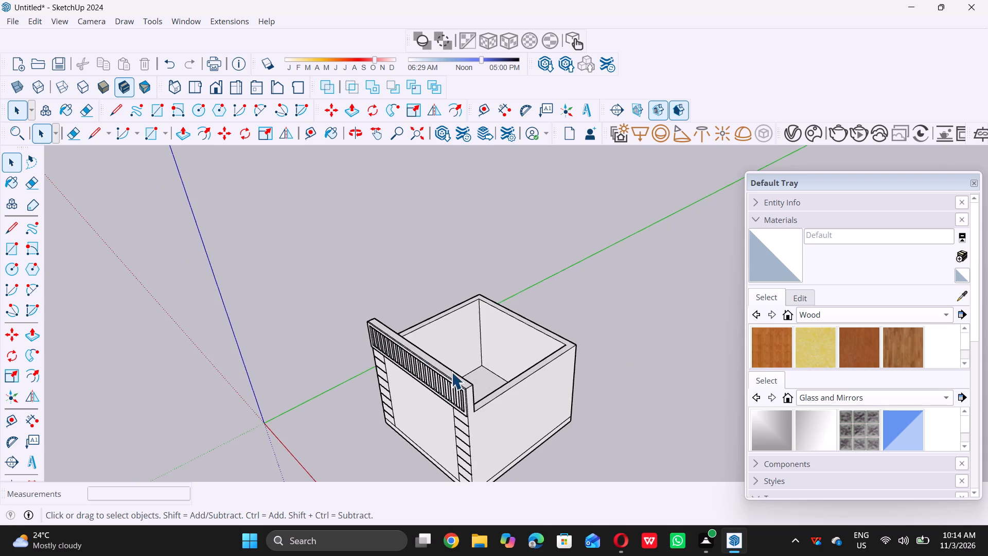
scroll(458, 371, "down", 5)
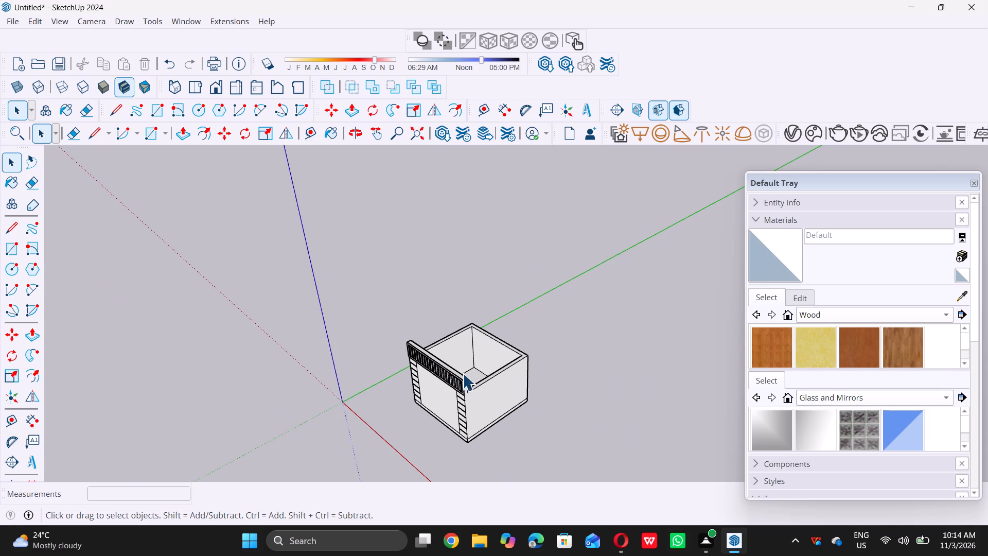
Inspect the top band's upper face and right end, and where the band meets the box's side wall.
middle_click_drag(465, 372, 351, 313)
scroll(461, 368, "up", 6)
scroll(419, 306, "down", 6)
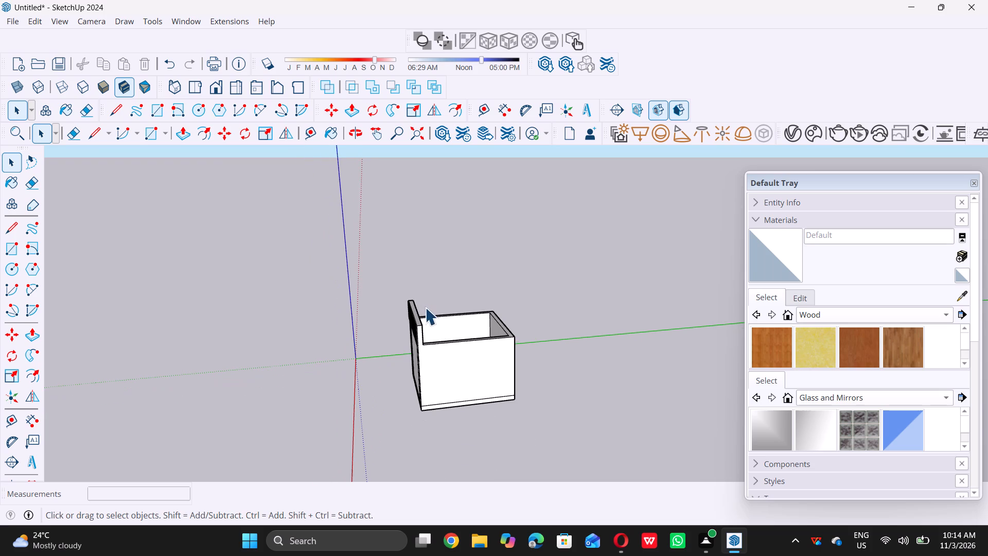
middle_click_drag(417, 291, 411, 335)
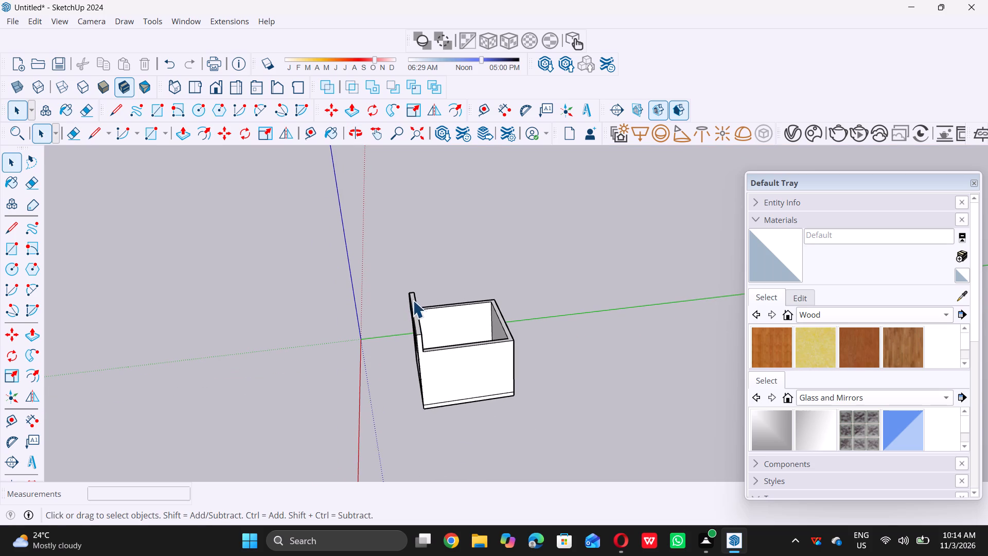
middle_click_drag(407, 306, 435, 327)
scroll(426, 338, "up", 7)
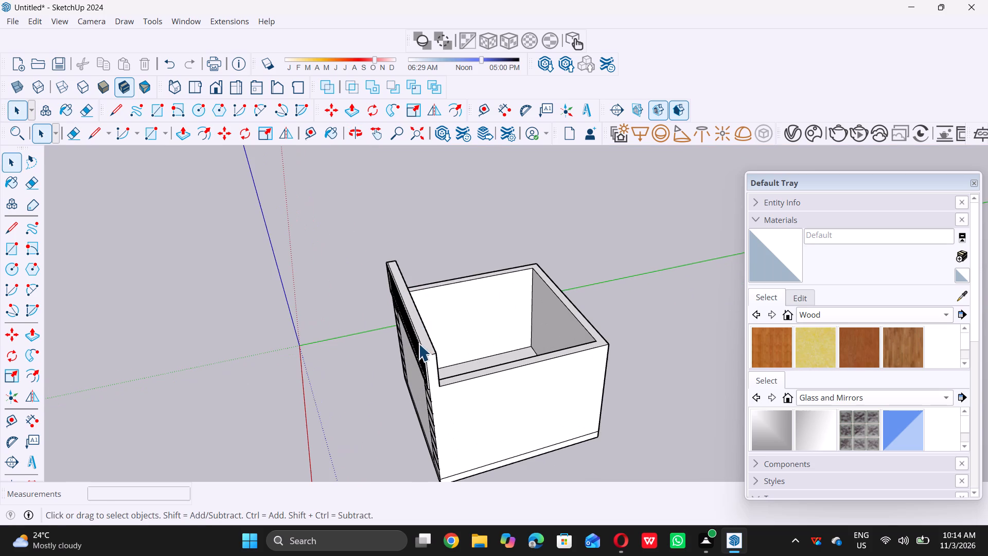
scroll(419, 329, "up", 6)
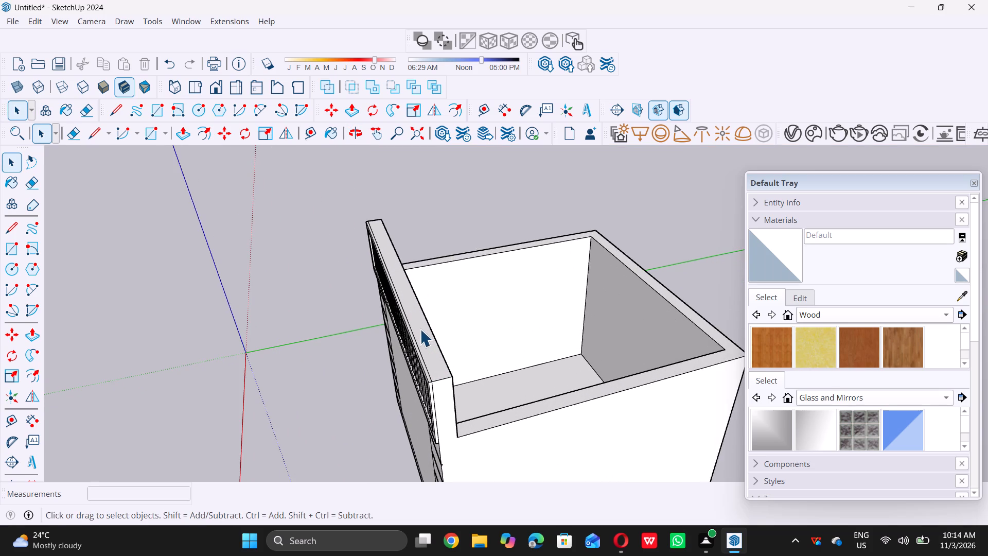
scroll(419, 336, "down", 17)
middle_click_drag(410, 354, 422, 343)
scroll(418, 349, "up", 7)
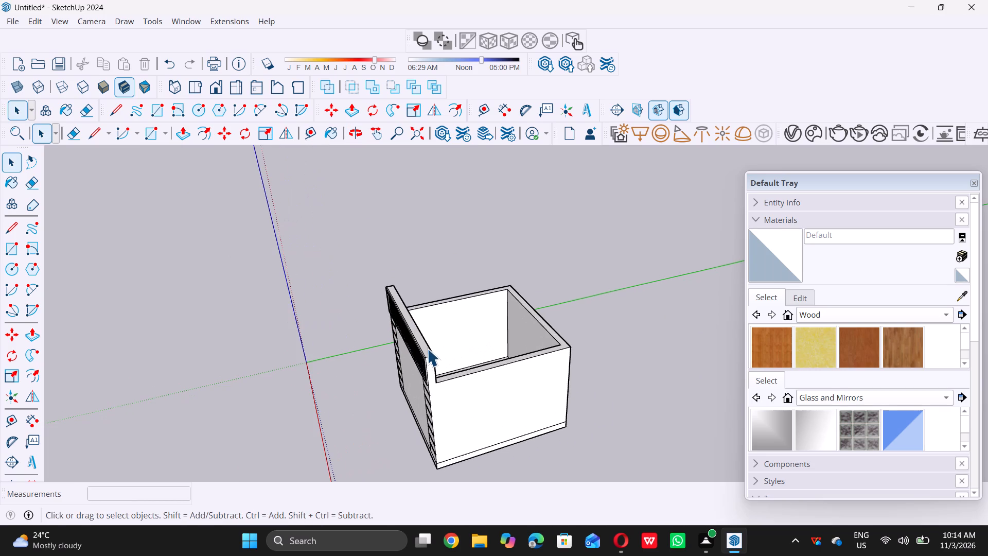
scroll(427, 349, "up", 9)
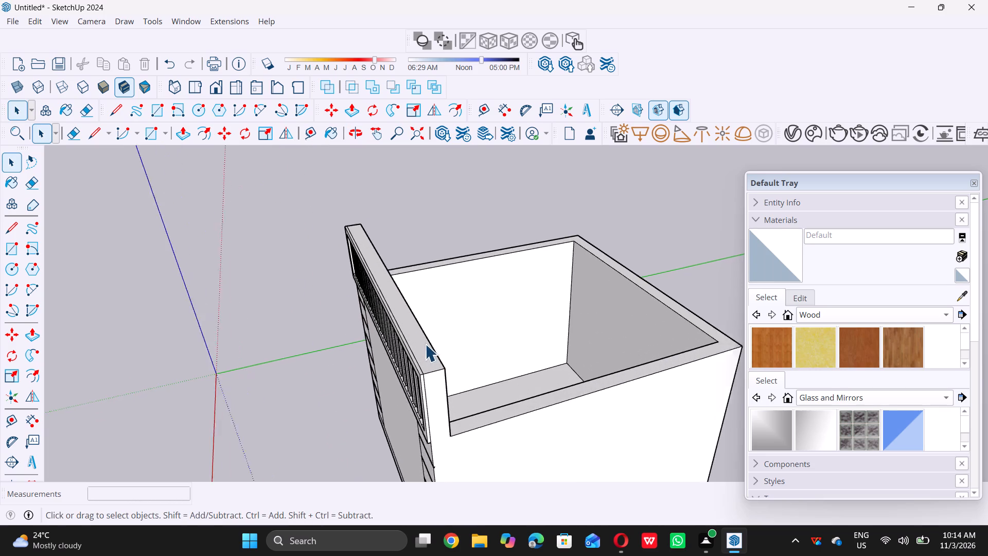
scroll(425, 344, "up", 2)
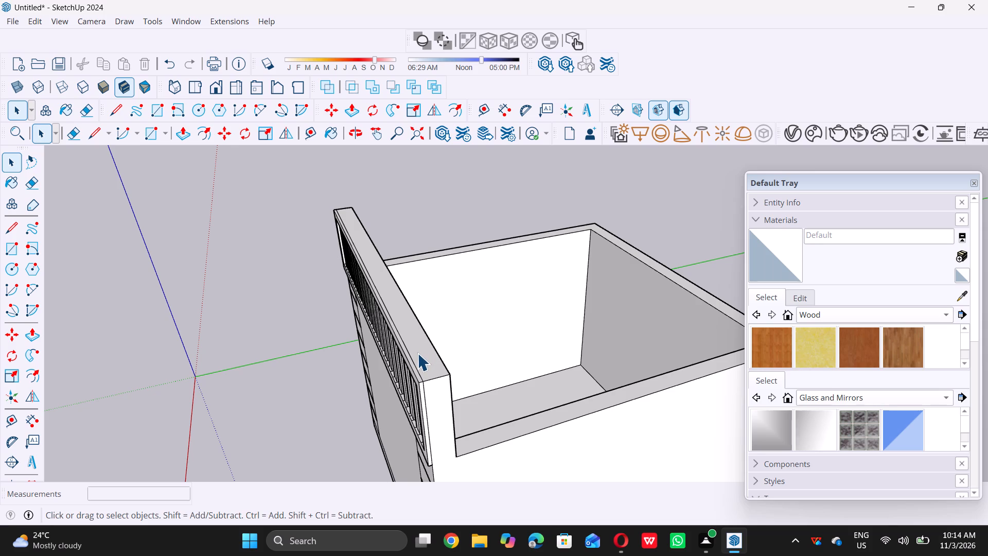
scroll(417, 353, "down", 2)
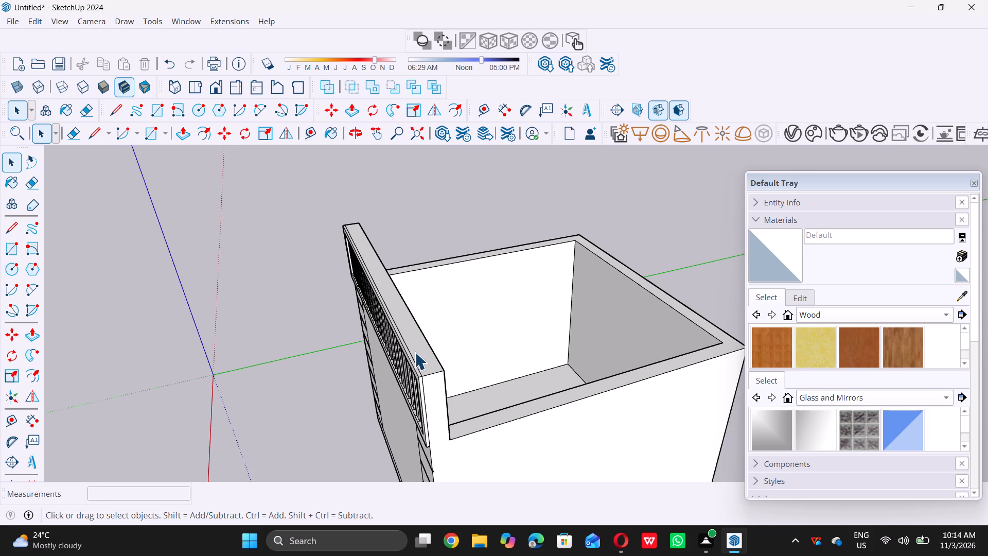
scroll(412, 352, "down", 6)
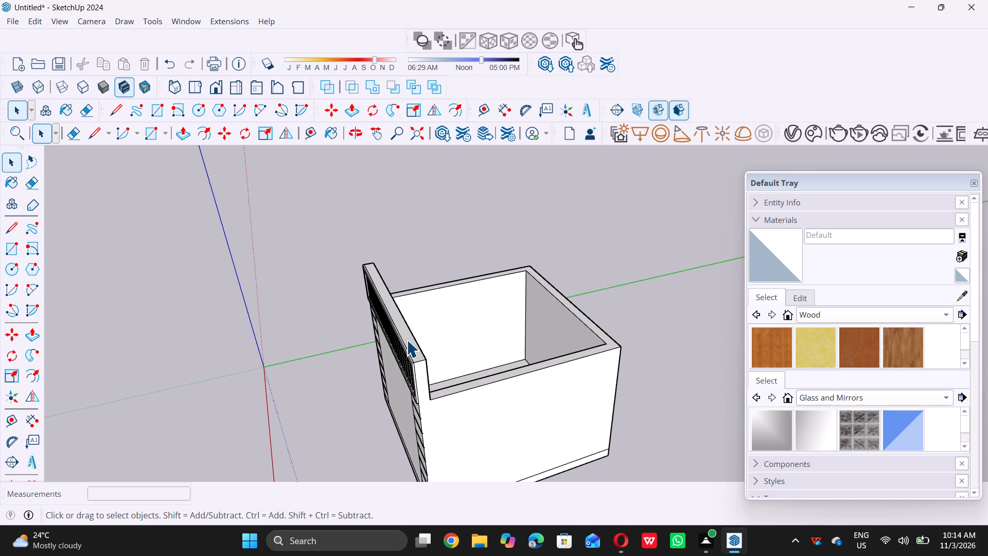
scroll(407, 340, "down", 1)
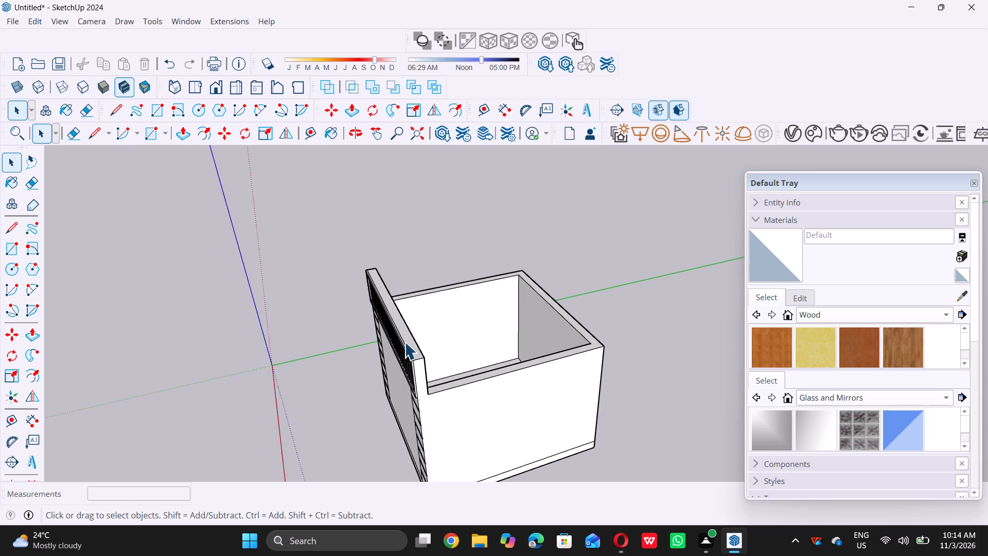
scroll(404, 342, "down", 9)
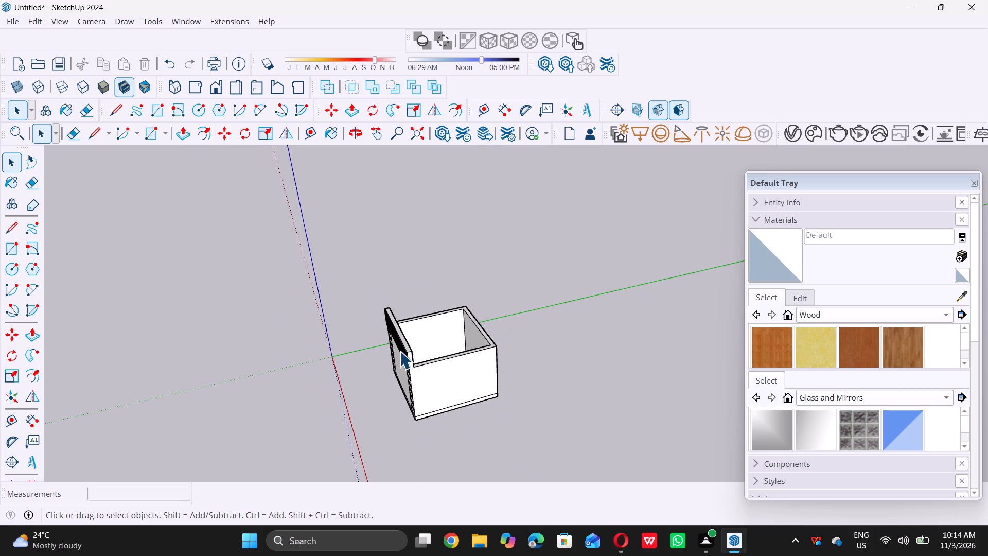
middle_click_drag(414, 337, 396, 329)
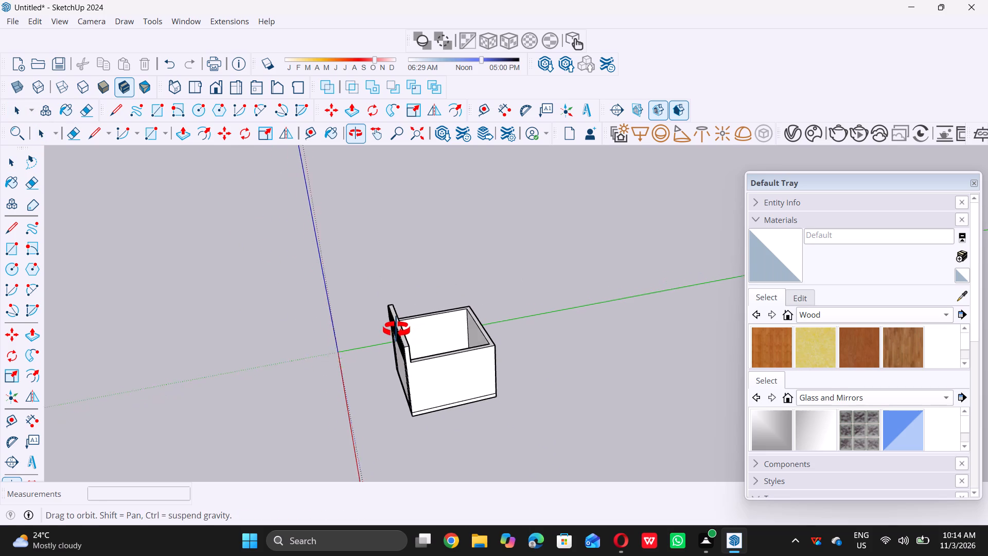
middle_click_drag(396, 329, 409, 328)
middle_click(409, 328)
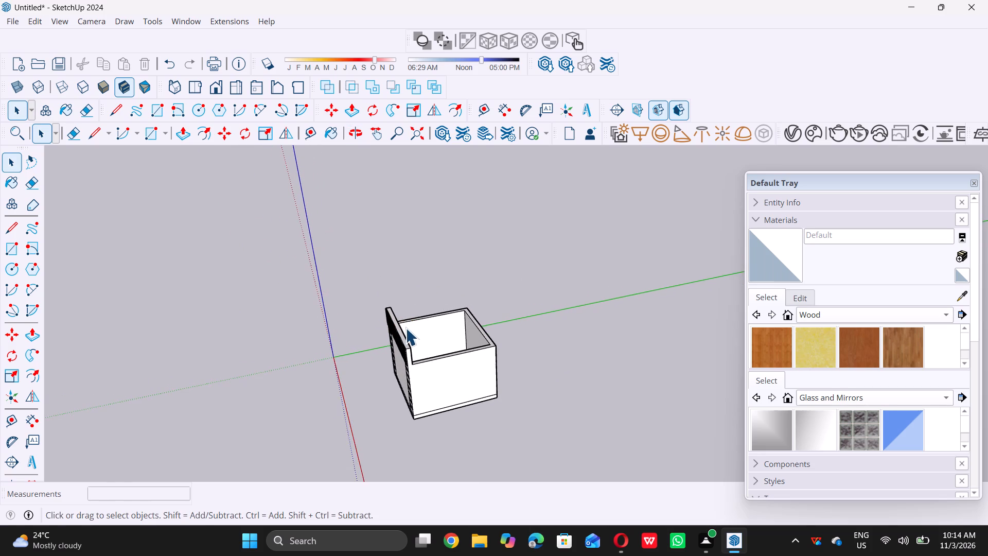
scroll(405, 328, "up", 11)
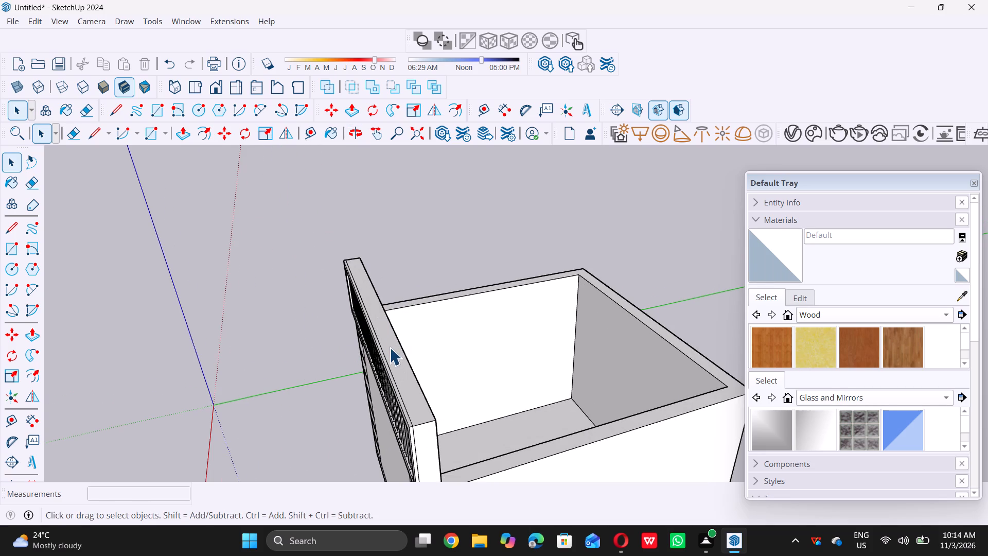
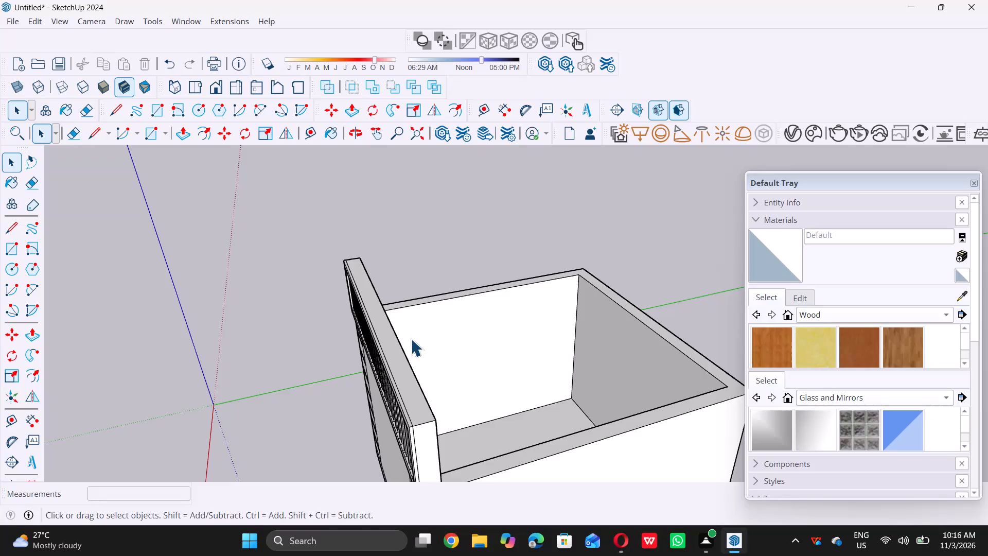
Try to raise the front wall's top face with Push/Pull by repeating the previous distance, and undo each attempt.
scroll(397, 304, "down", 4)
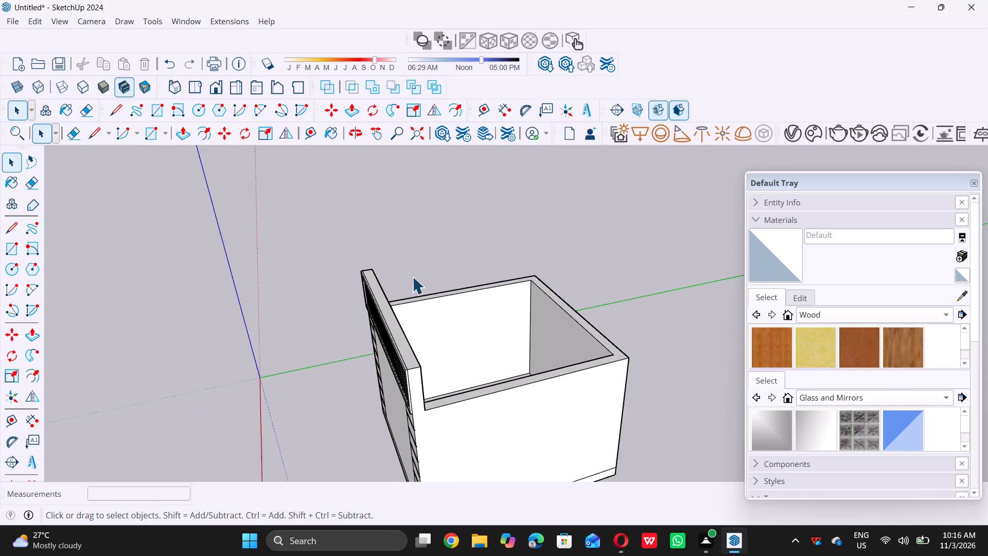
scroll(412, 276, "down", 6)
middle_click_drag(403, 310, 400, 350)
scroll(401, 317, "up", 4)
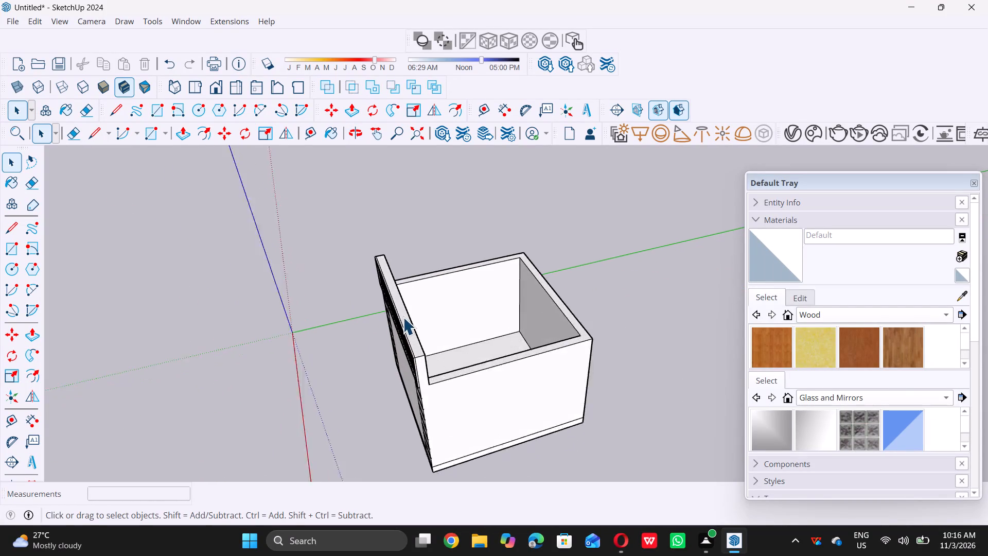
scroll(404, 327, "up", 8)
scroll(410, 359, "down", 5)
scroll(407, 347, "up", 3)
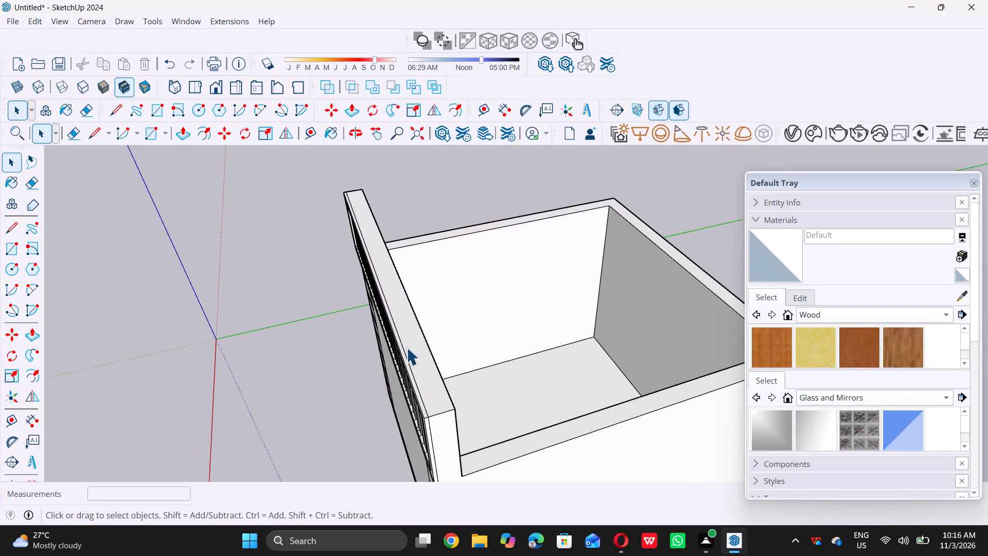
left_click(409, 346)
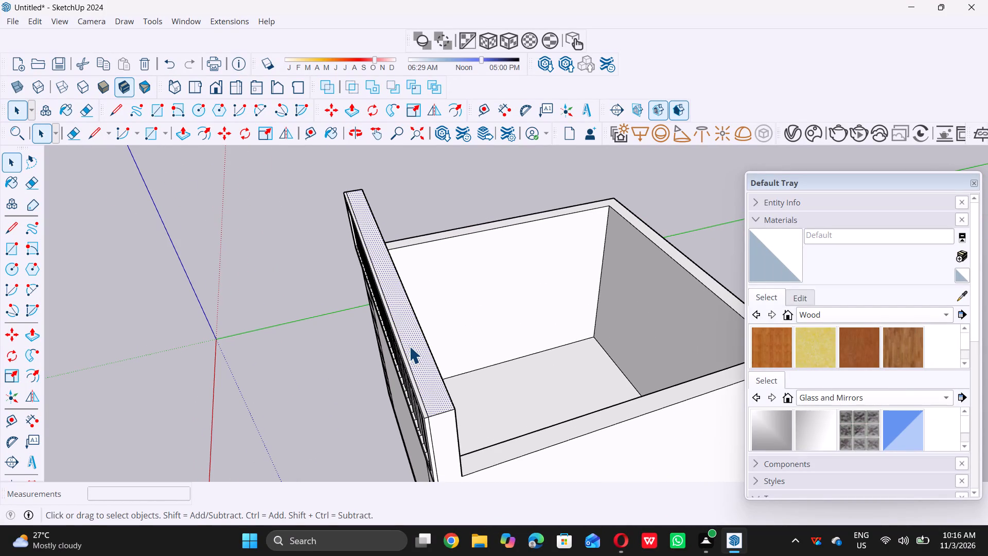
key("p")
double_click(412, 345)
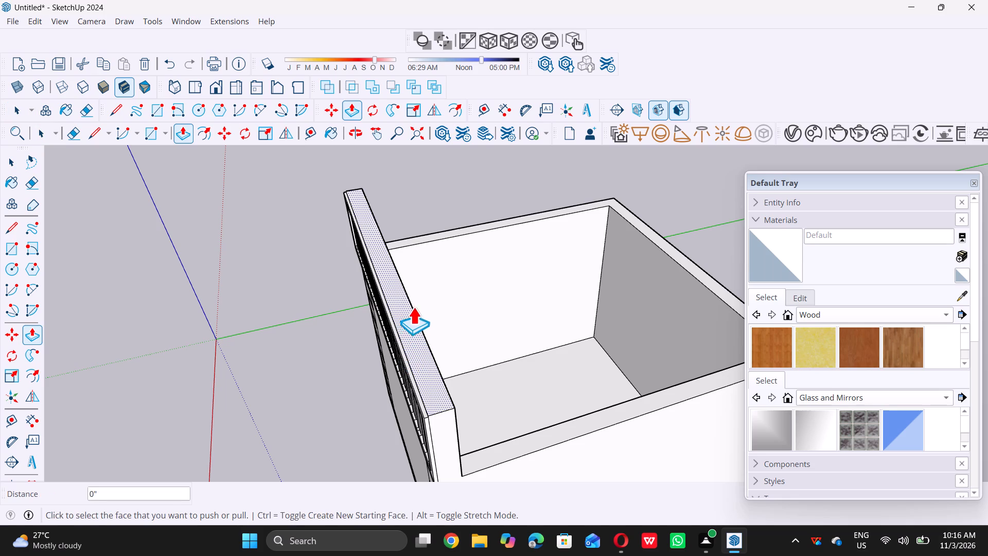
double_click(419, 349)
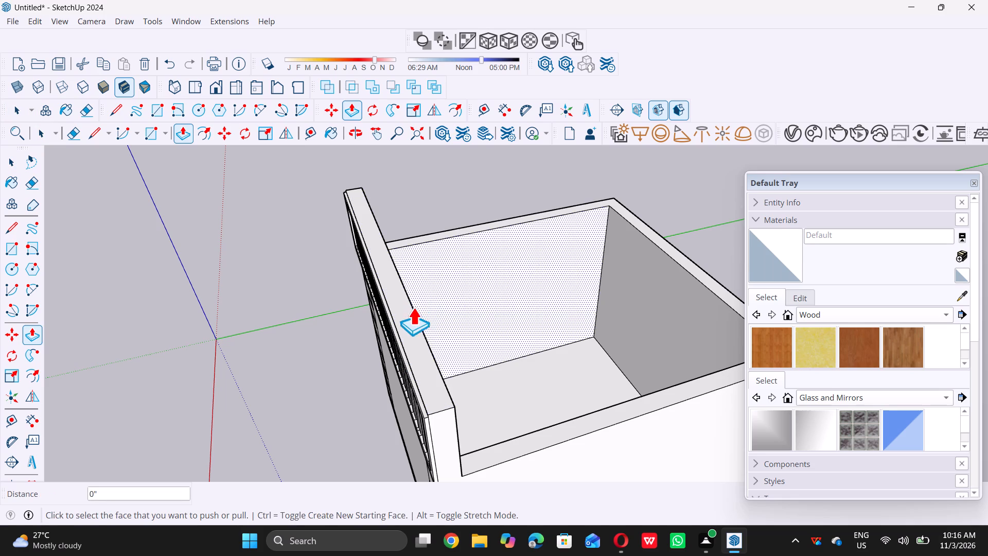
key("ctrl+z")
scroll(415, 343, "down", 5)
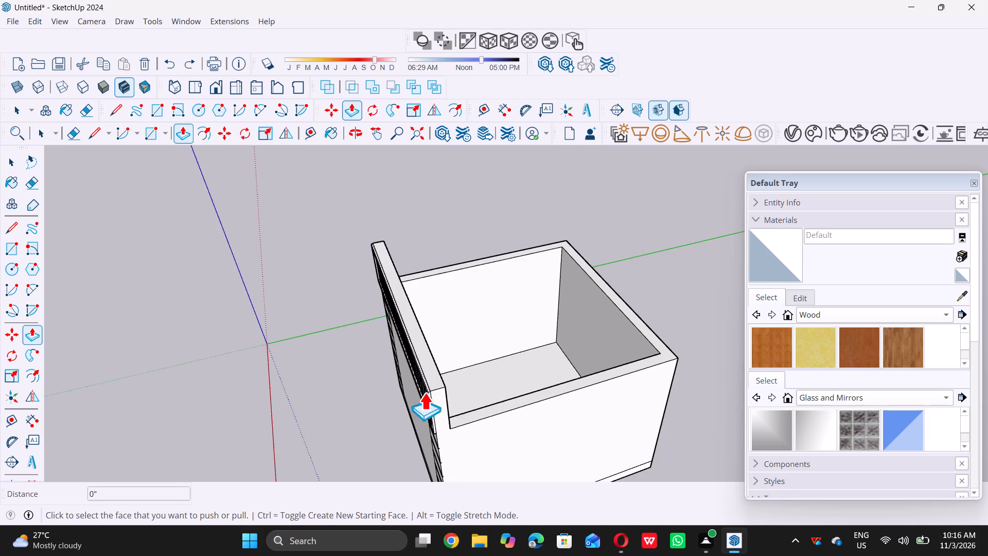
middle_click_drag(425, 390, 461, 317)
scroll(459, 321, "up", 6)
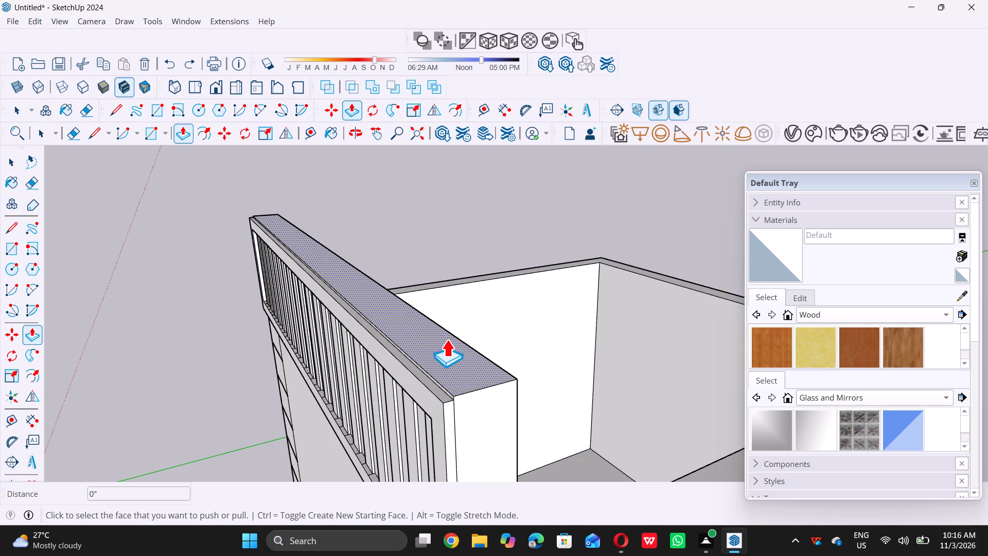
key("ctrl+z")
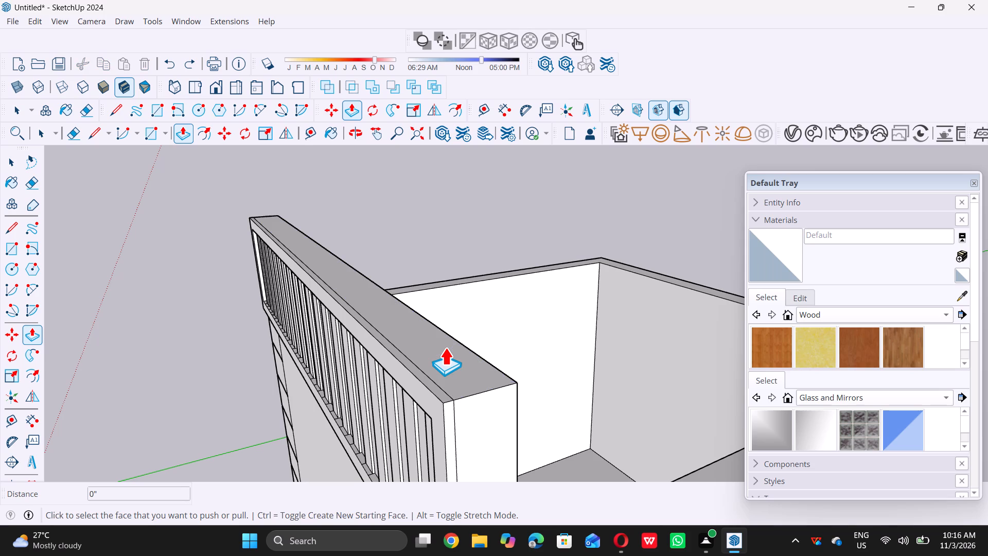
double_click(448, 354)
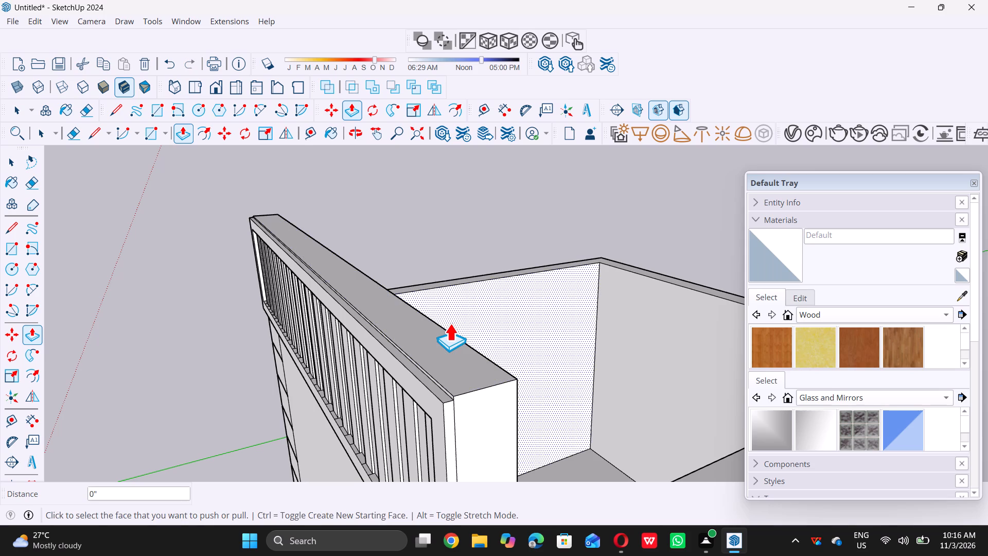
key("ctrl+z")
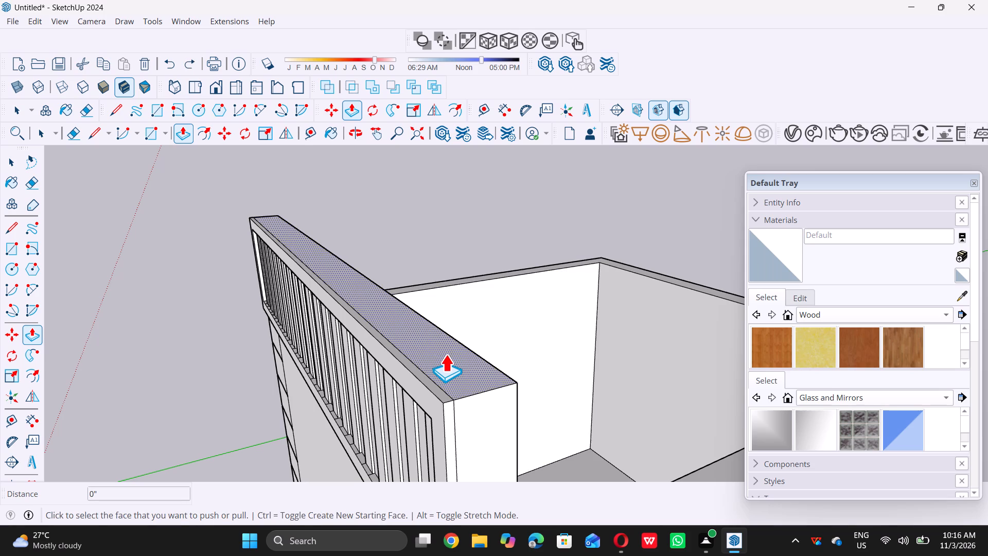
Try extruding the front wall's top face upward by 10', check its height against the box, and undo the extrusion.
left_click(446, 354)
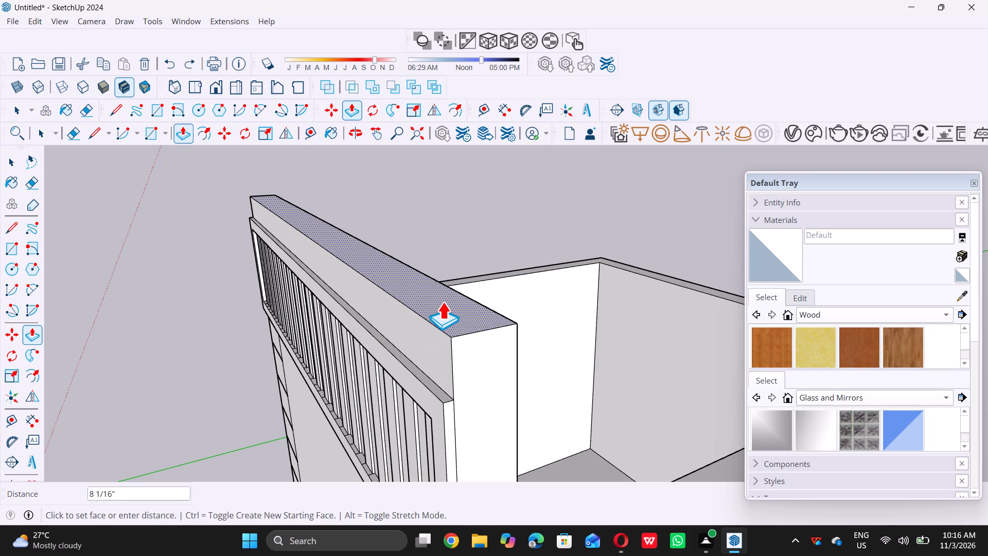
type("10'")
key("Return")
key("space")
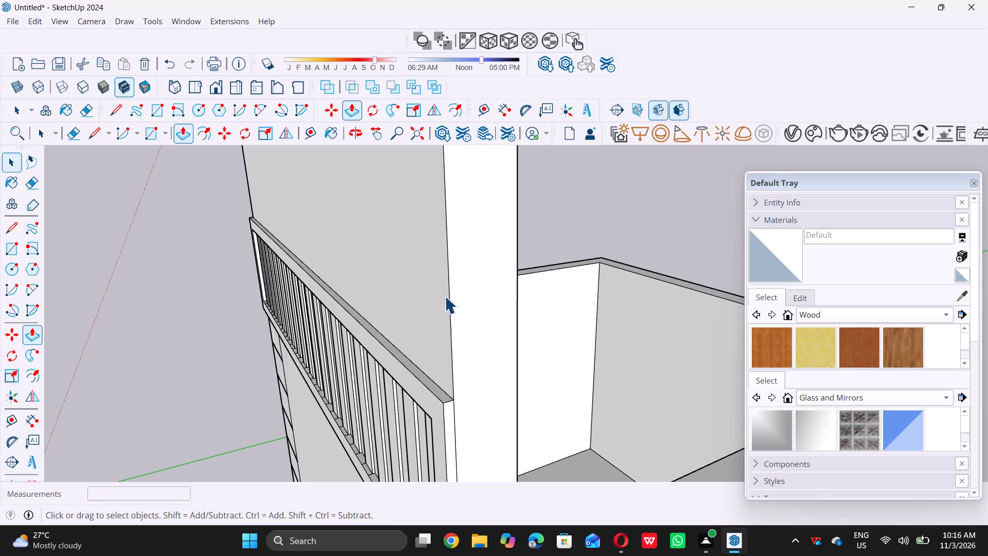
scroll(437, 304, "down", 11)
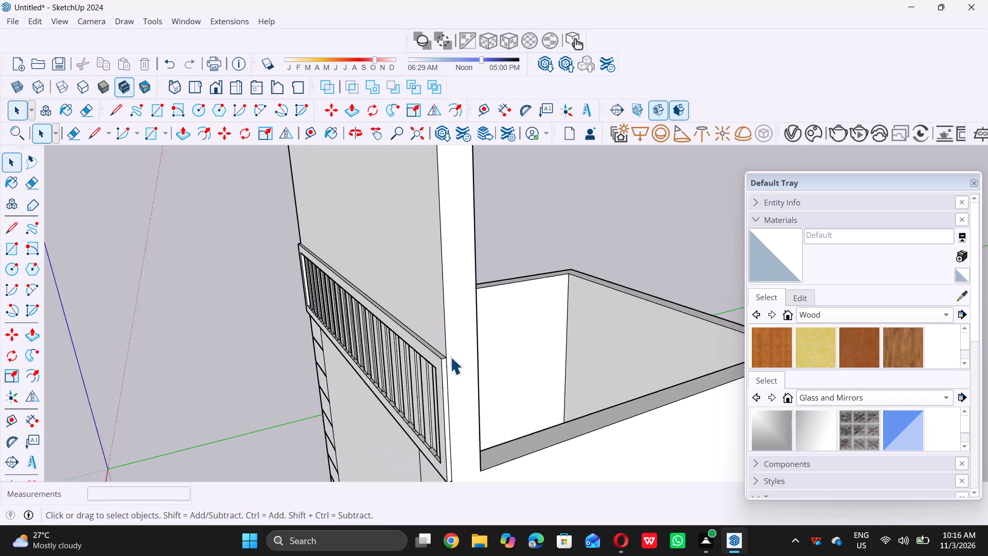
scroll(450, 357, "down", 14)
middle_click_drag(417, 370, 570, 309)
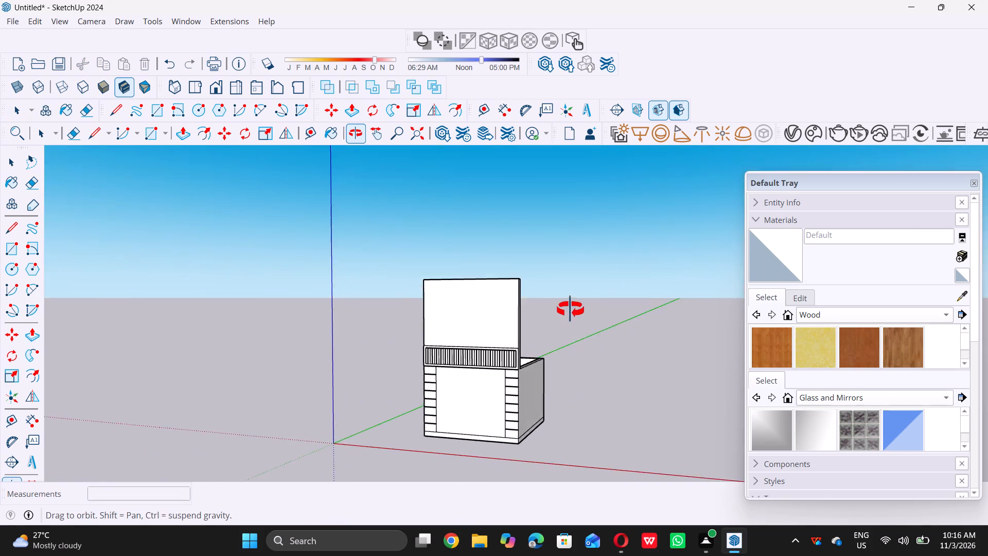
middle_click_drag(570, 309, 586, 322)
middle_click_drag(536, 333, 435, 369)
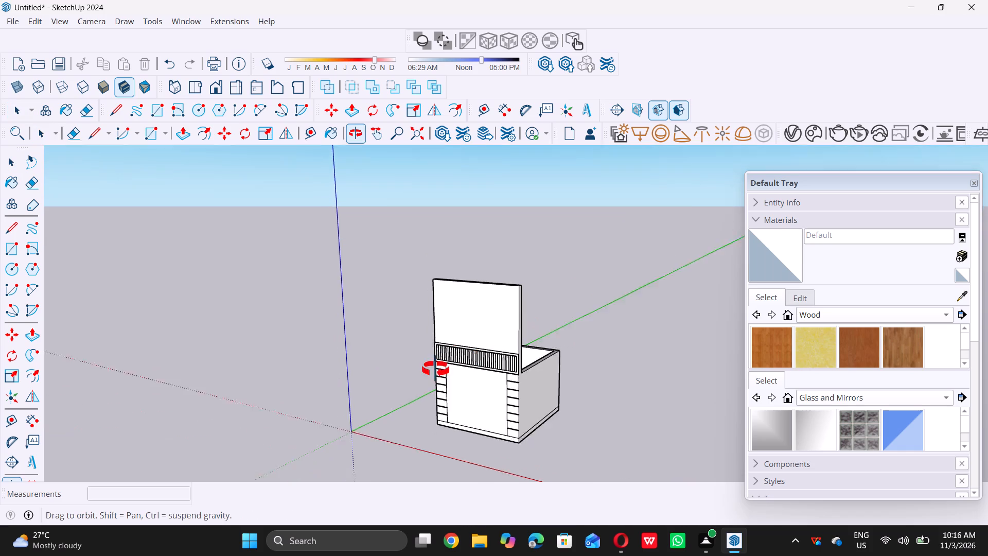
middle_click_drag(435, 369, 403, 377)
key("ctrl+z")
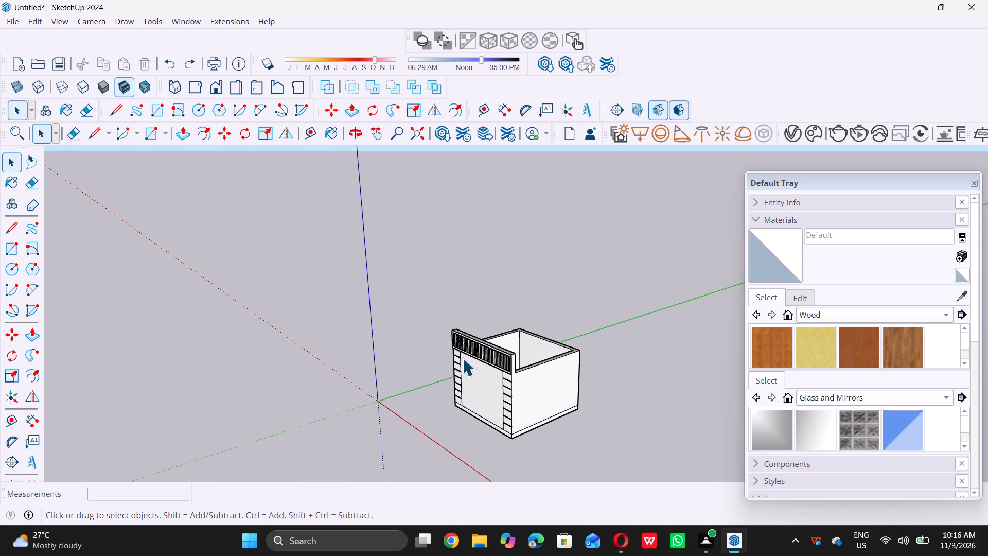
Place a vertical guide 2' in from the outer edge of the front facade's right grooved column, along its inner edge.
middle_click_drag(466, 356, 520, 387)
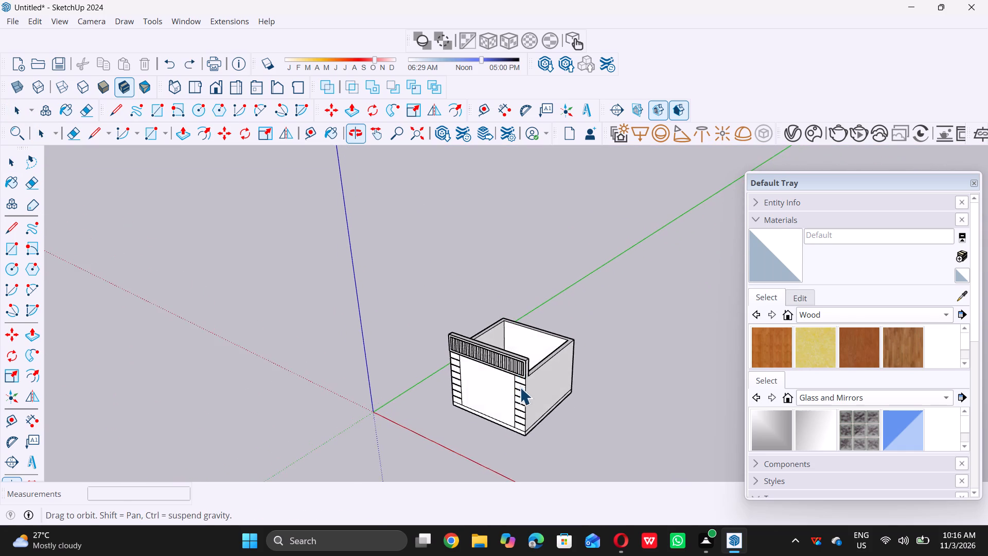
middle_click_drag(520, 387, 519, 388)
scroll(520, 384, "up", 18)
scroll(514, 404, "up", 6)
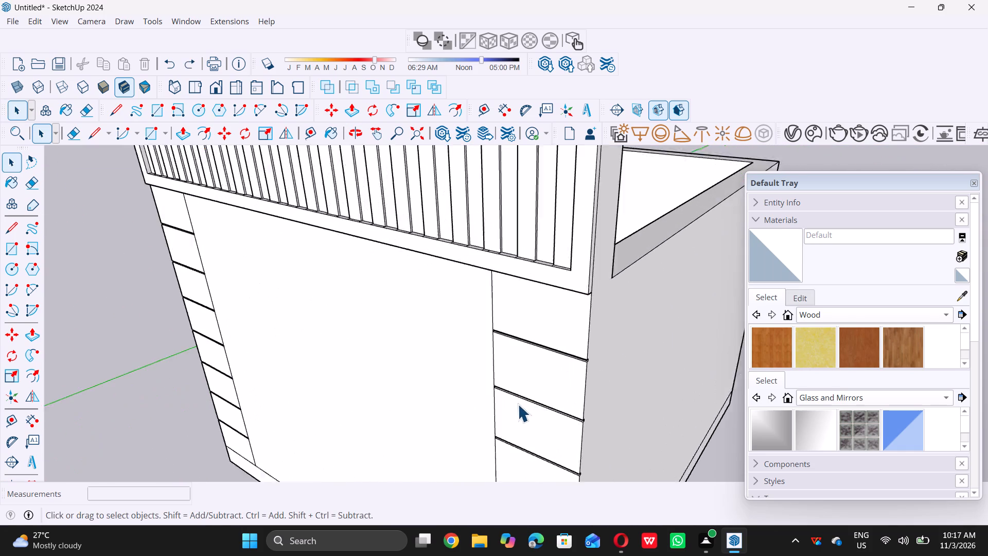
scroll(541, 381, "up", 6)
key("t")
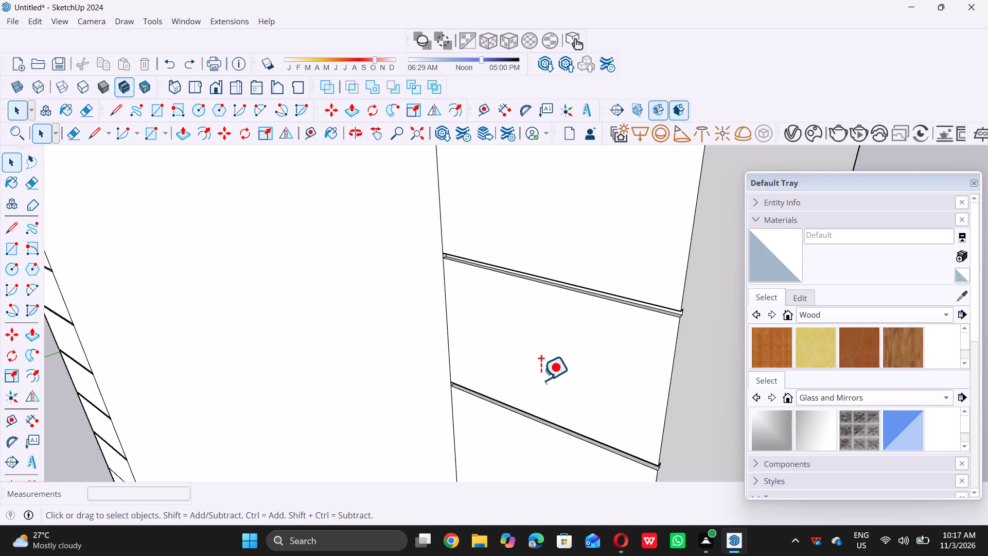
double_click(669, 387)
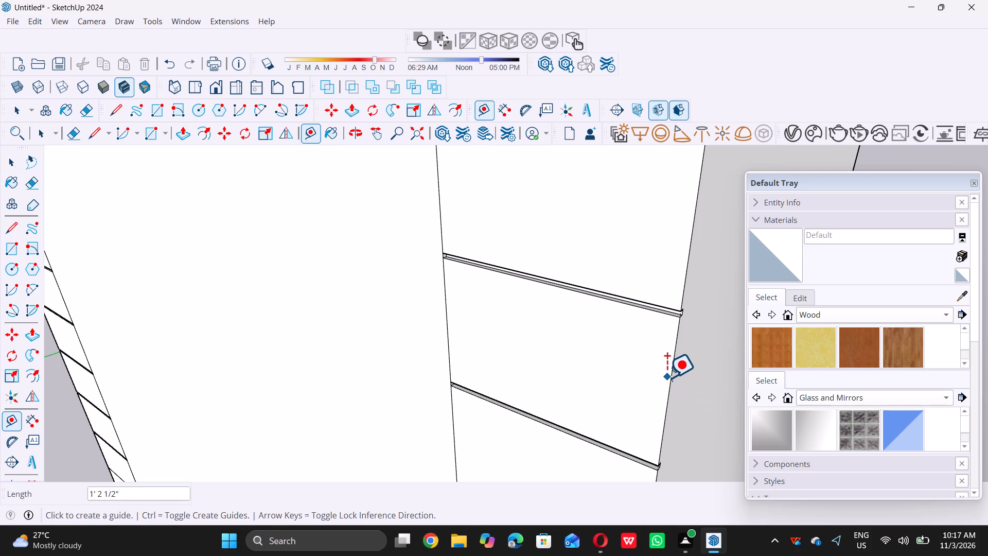
left_click(668, 377)
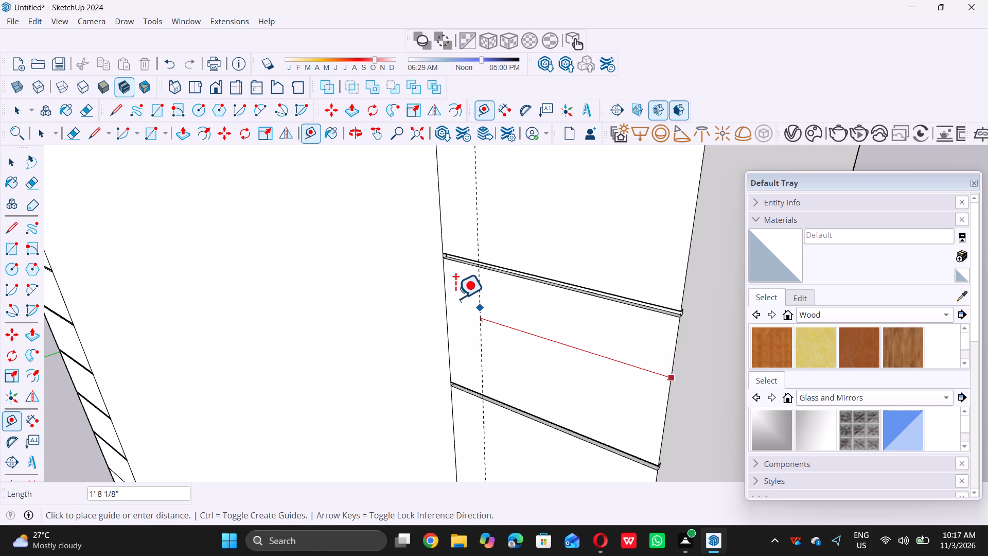
double_click(446, 289)
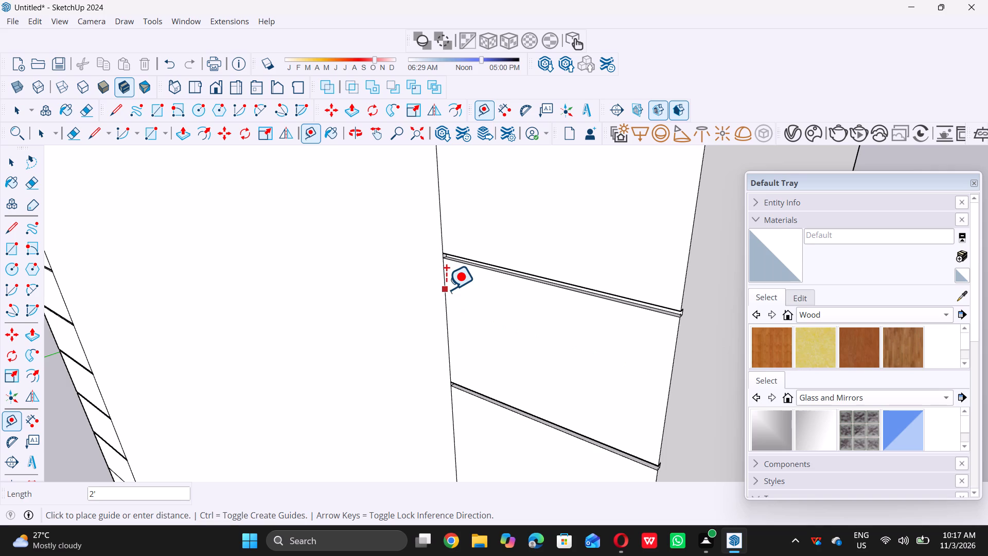
scroll(525, 340, "down", 5)
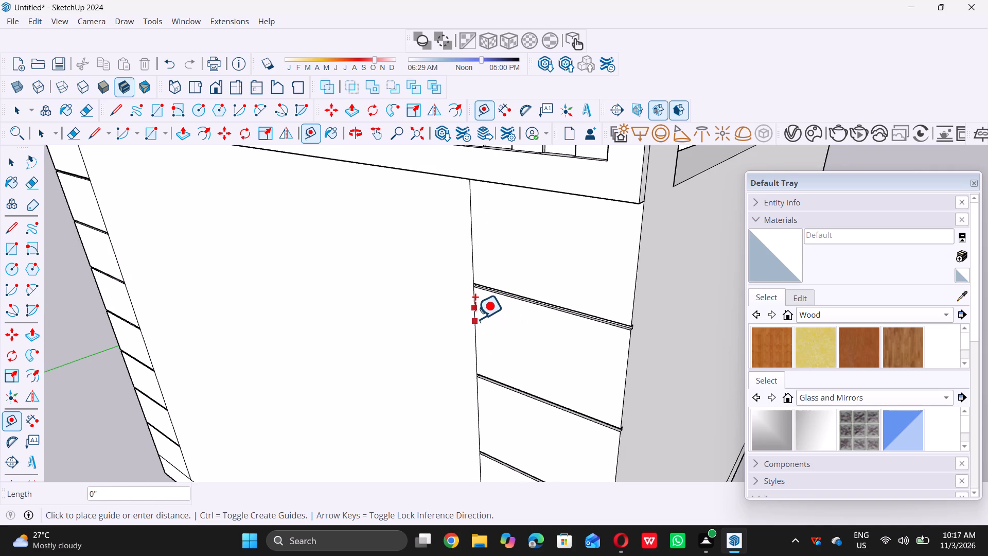
triple_click(474, 318)
Place a vertical guide 2' in from the outer edge of the left grooved column, along its inner edge.
scroll(516, 344, "down", 7)
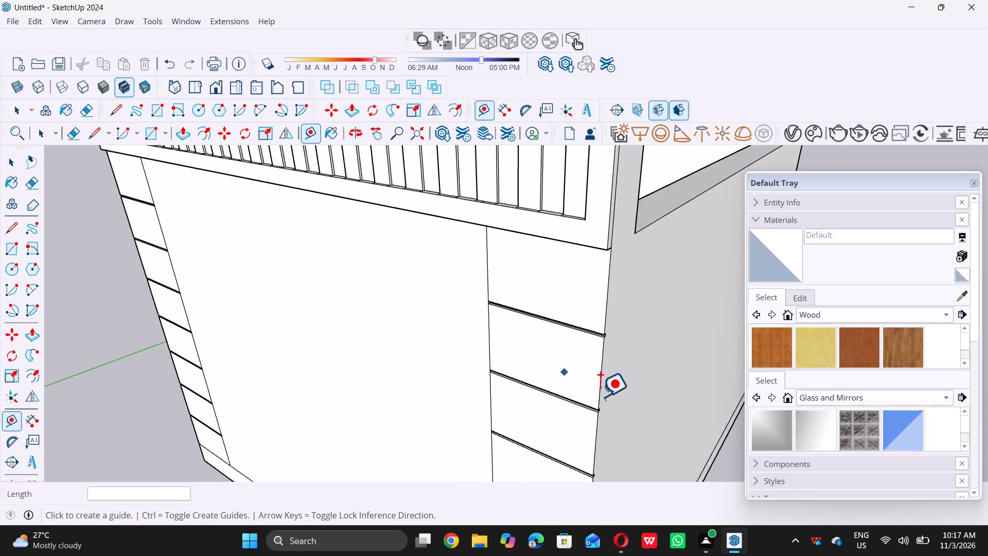
scroll(600, 396, "down", 15)
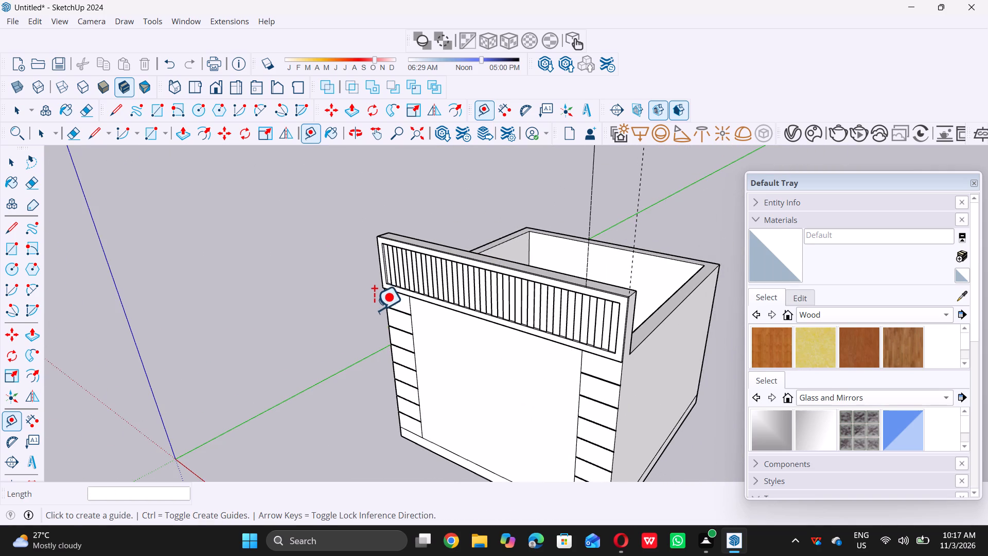
scroll(376, 308, "up", 19)
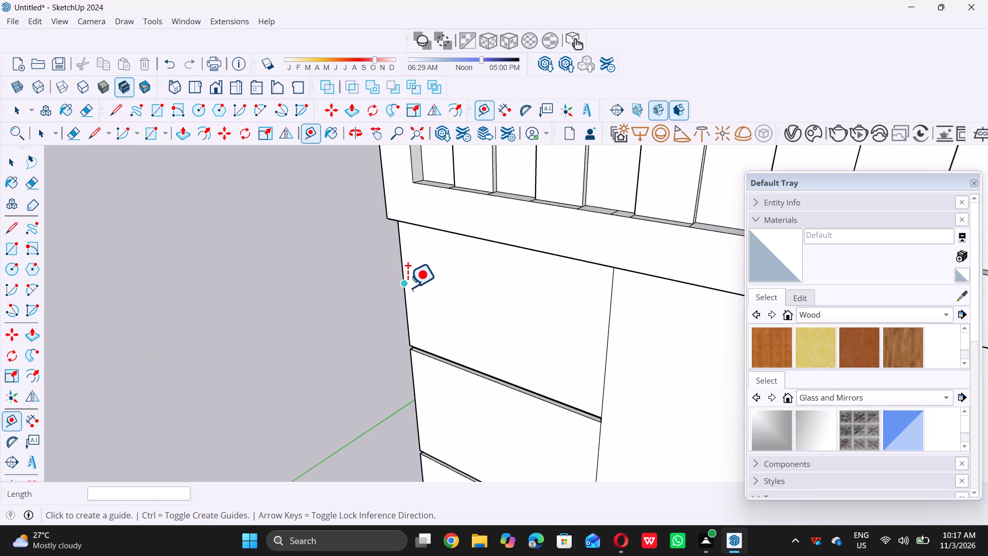
left_click(407, 286)
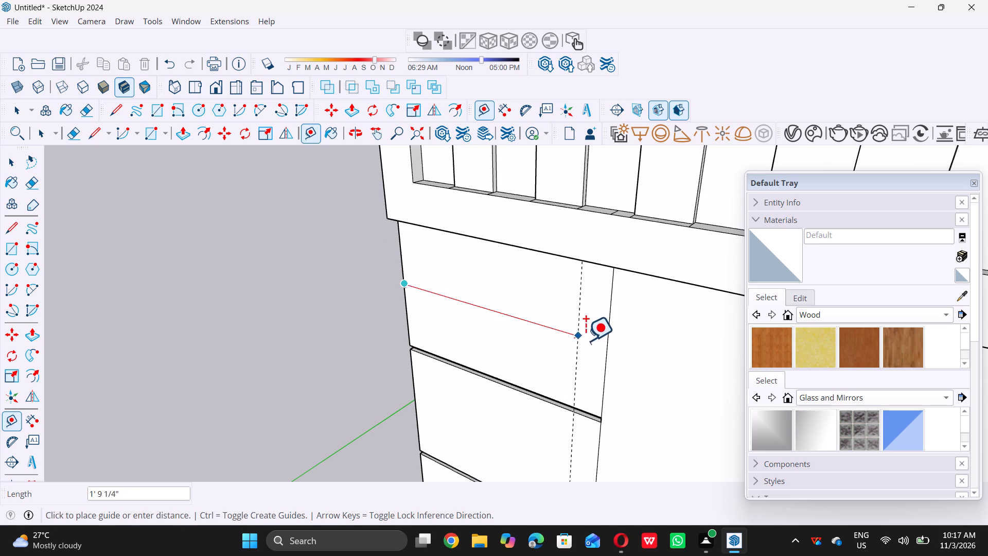
double_click(606, 343)
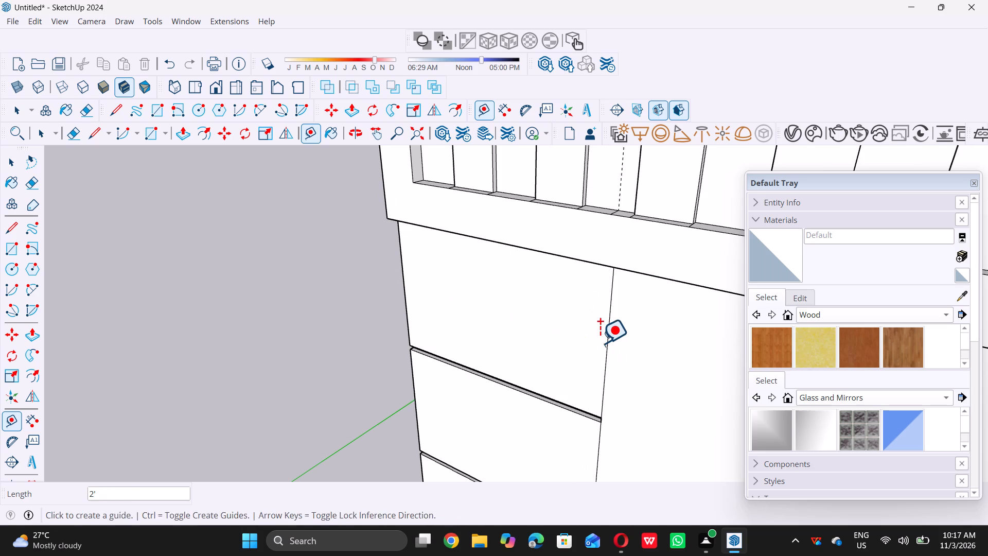
triple_click(607, 350)
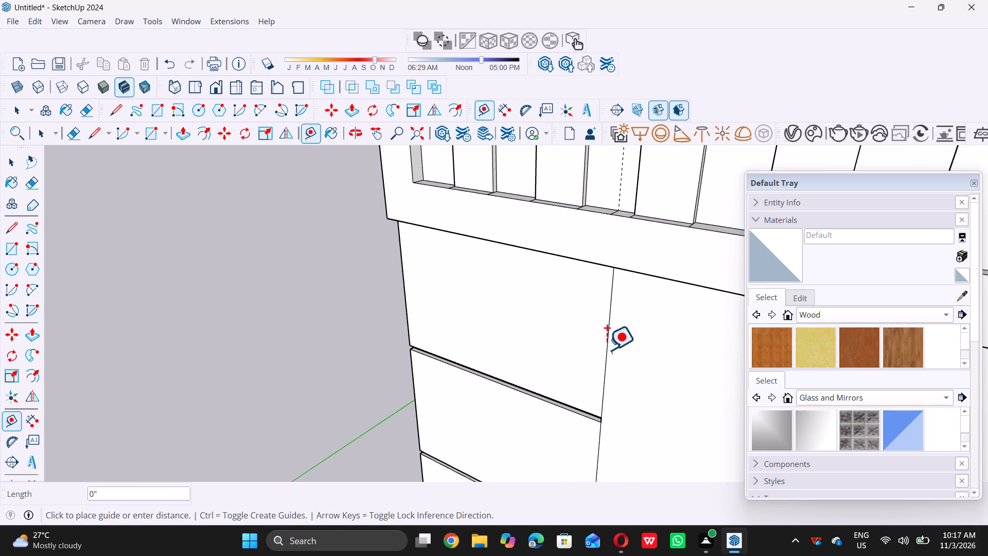
key("space")
Draw a line across the front wall's top face, from the left column's guide to the back edge.
scroll(533, 354, "down", 11)
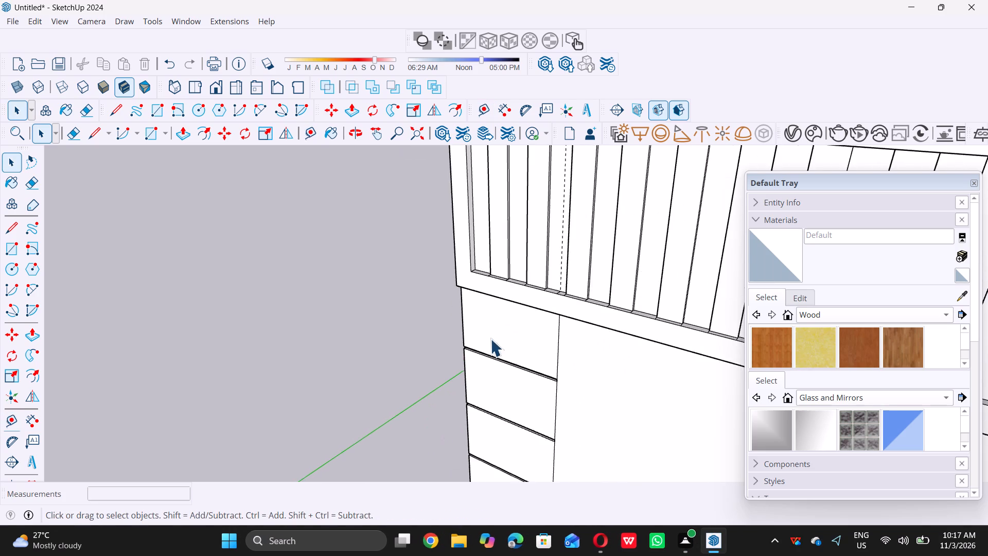
scroll(490, 339, "down", 16)
middle_click_drag(495, 283, 420, 334)
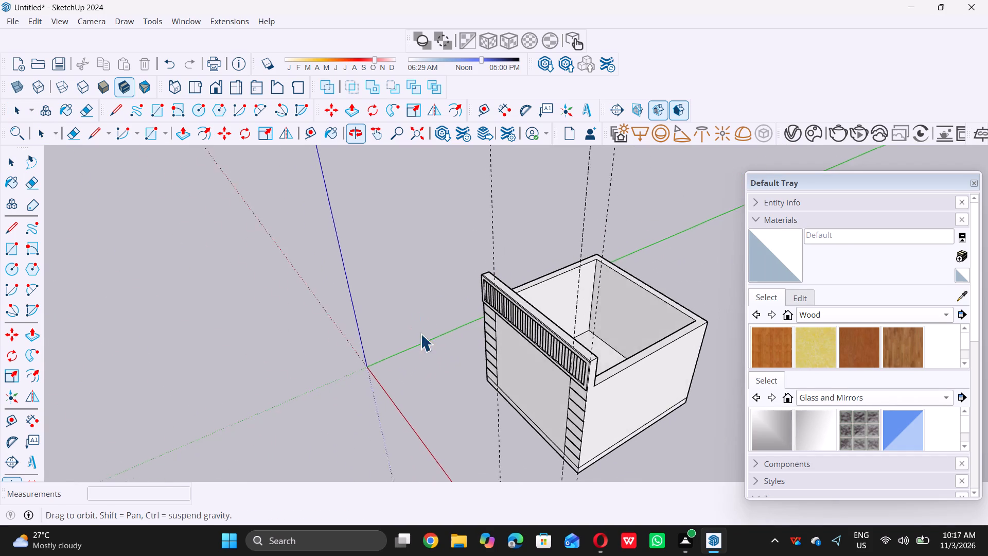
middle_click_drag(420, 334, 422, 330)
scroll(516, 286, "up", 7)
middle_click_drag(490, 267, 473, 279)
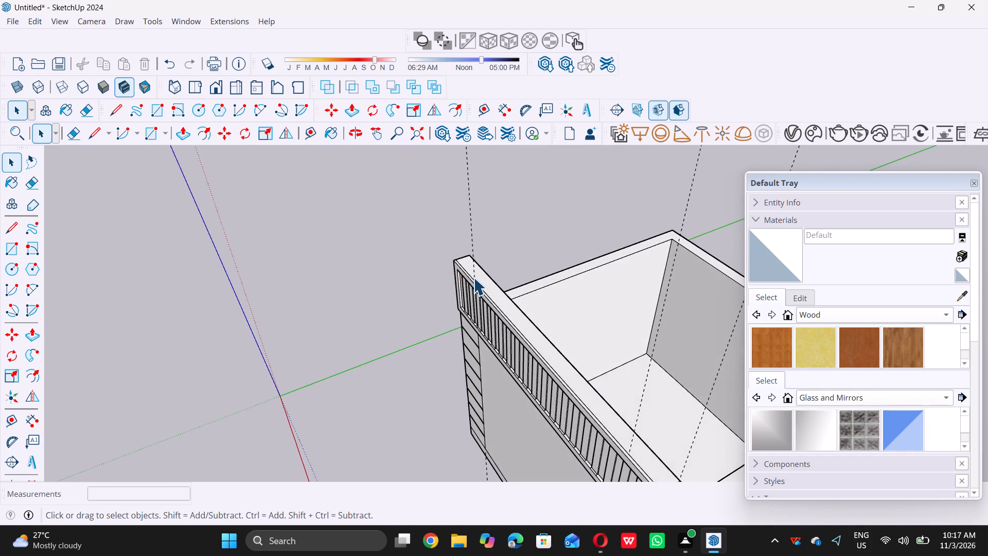
scroll(473, 272, "up", 19)
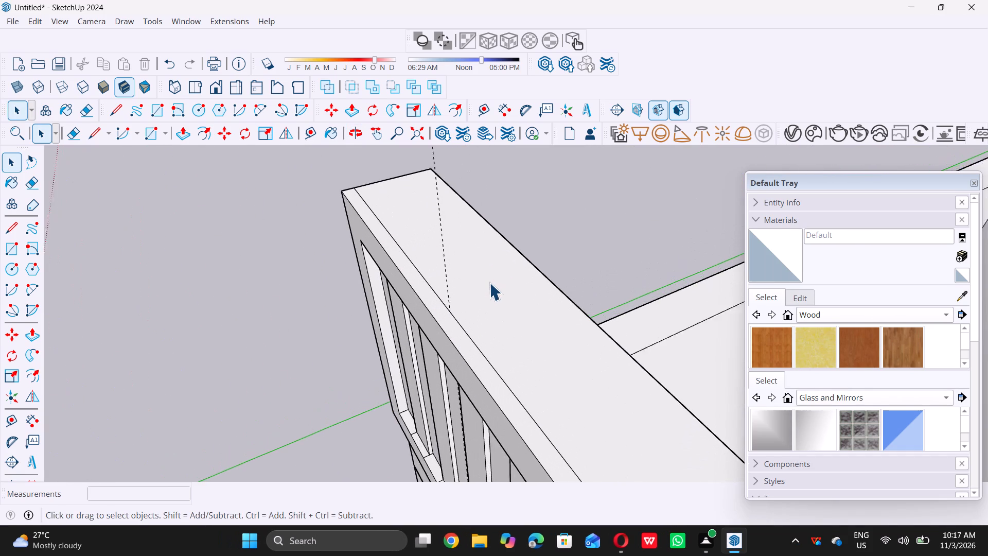
key("l")
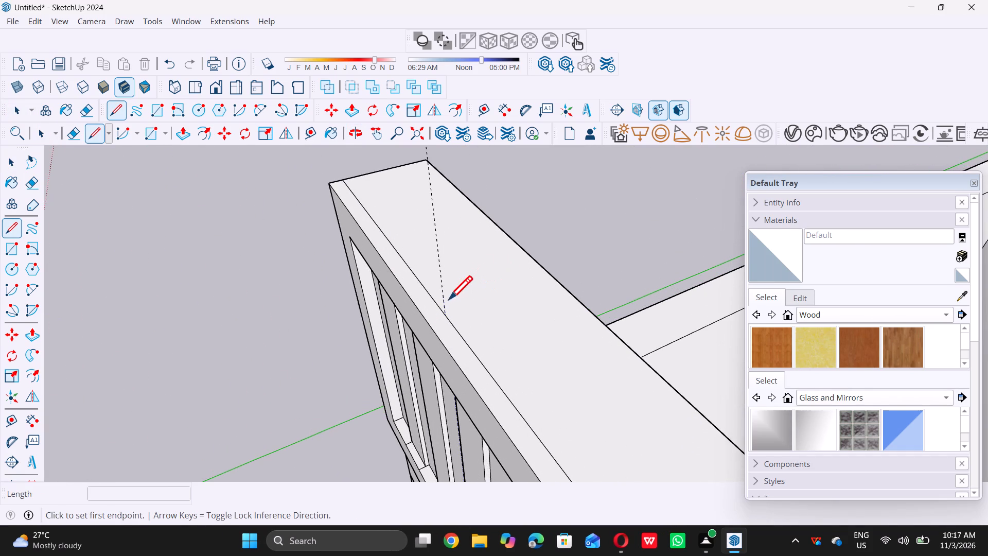
left_click(448, 311)
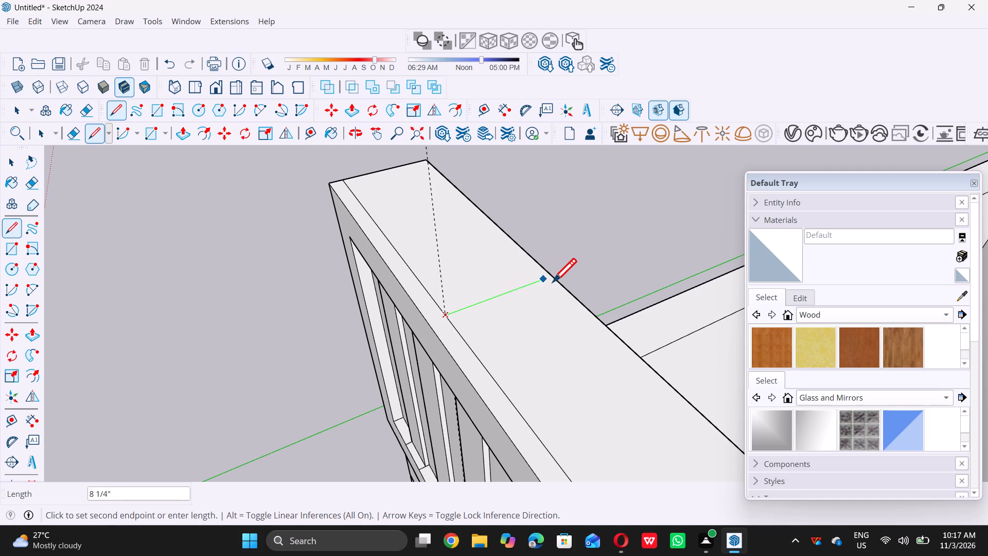
left_click(553, 282)
Draw a line about 9" long across the front wall's top face, from the right column's guide to the back edge.
scroll(499, 278, "down", 15)
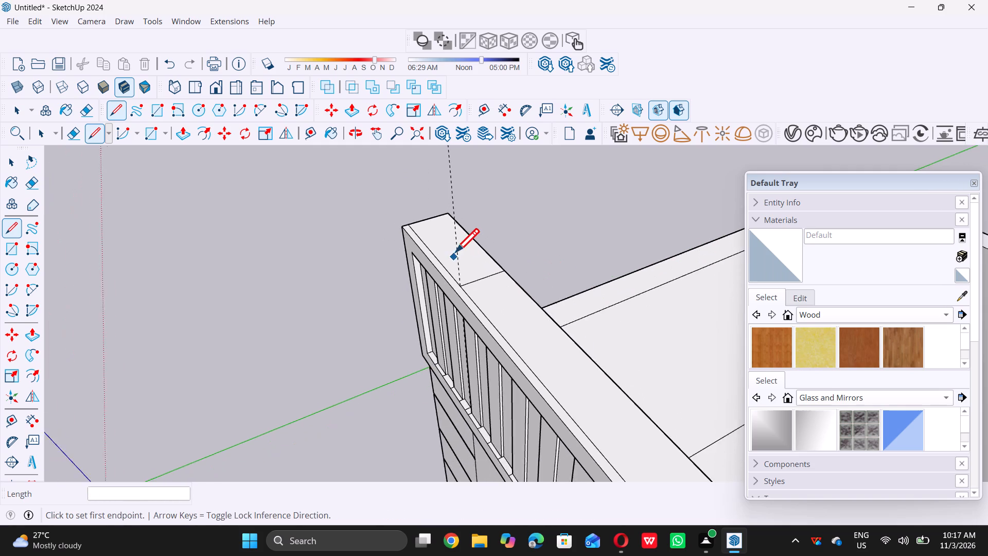
scroll(455, 252, "down", 20)
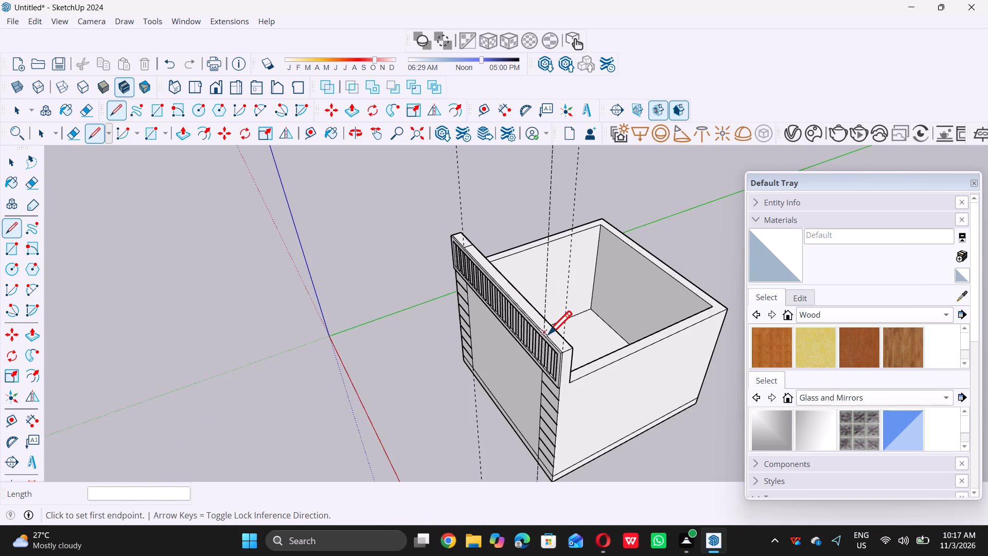
scroll(548, 334, "up", 20)
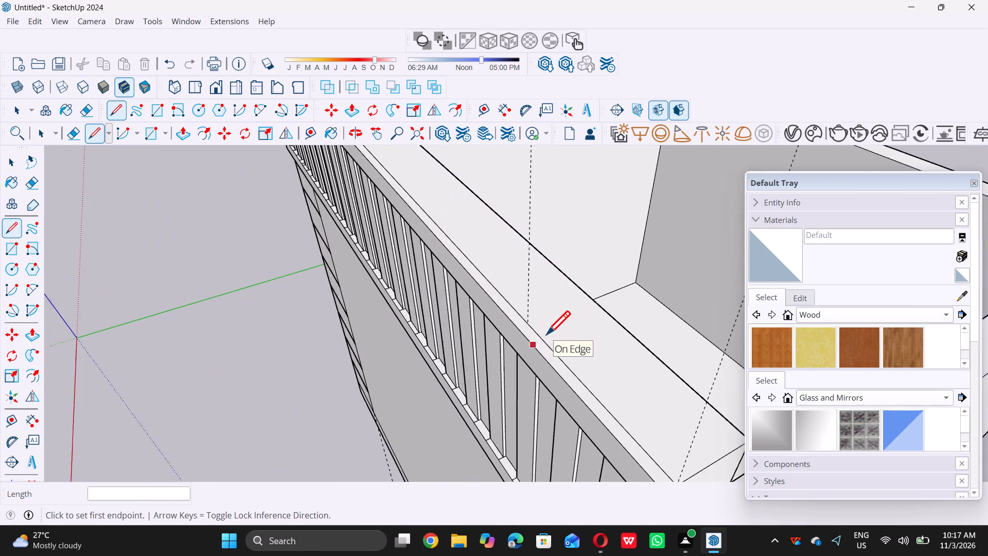
scroll(534, 317, "up", 4)
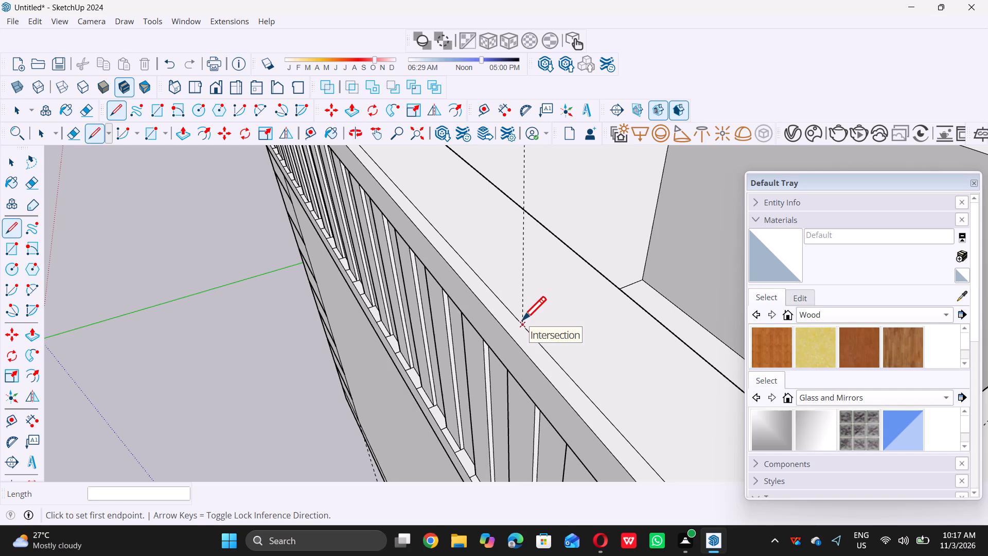
left_click(522, 320)
left_click(617, 297)
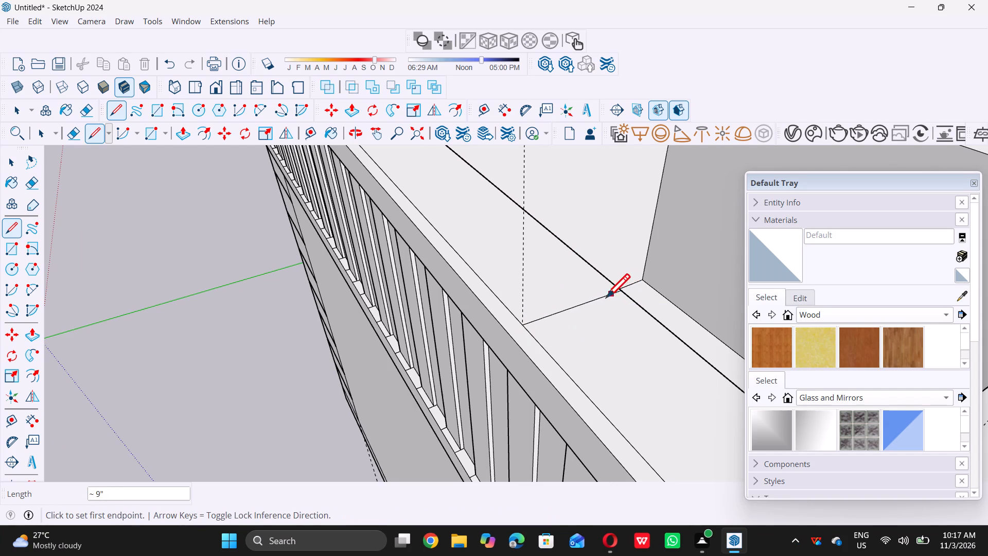
key("space")
Delete all the guides in the model.
scroll(593, 328, "down", 8)
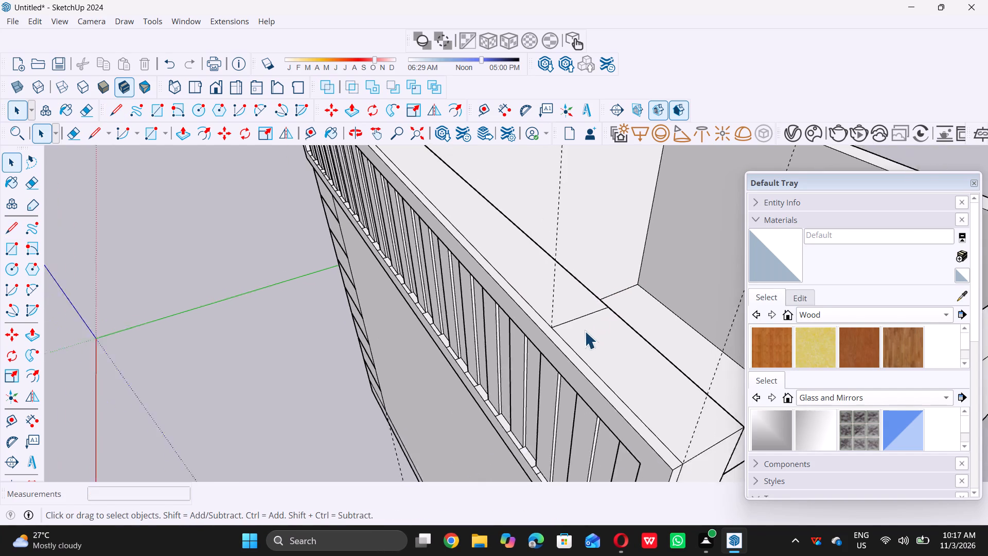
scroll(585, 331, "down", 20)
scroll(585, 331, "down", 8)
middle_click_drag(591, 375, 634, 367)
scroll(572, 302, "up", 10)
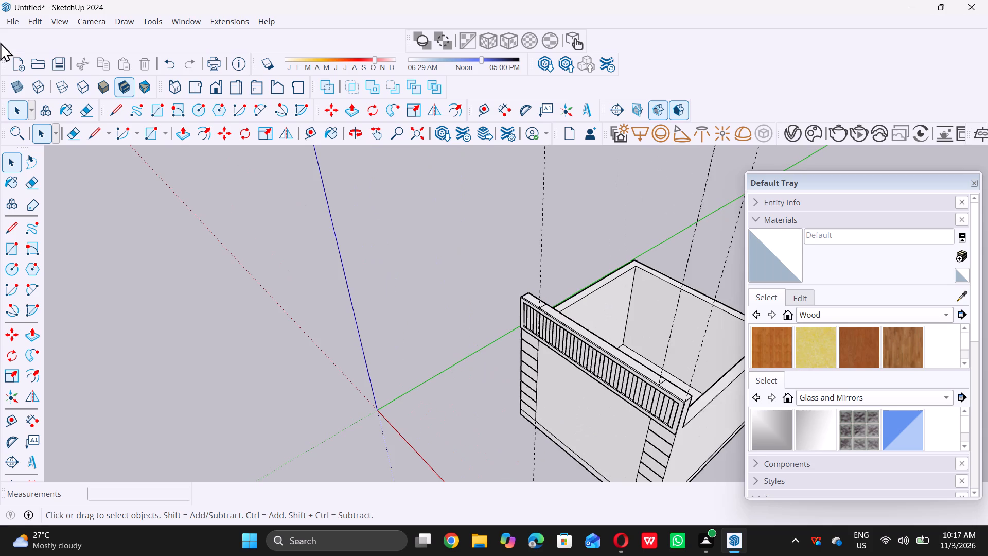
double_click(35, 22)
left_click(35, 21)
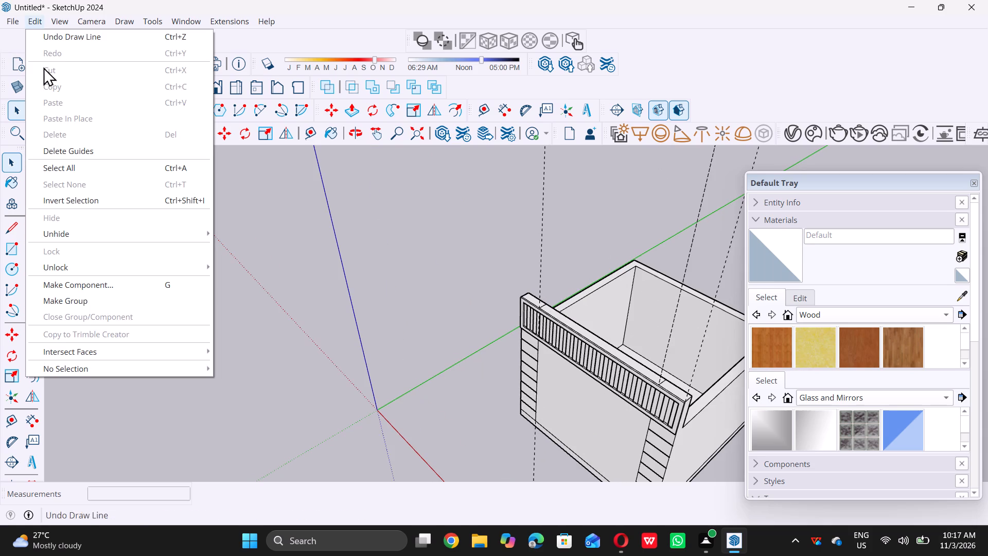
double_click(66, 152)
Examine the front facade and the open box behind it from the front and from above.
scroll(177, 219, "down", 11)
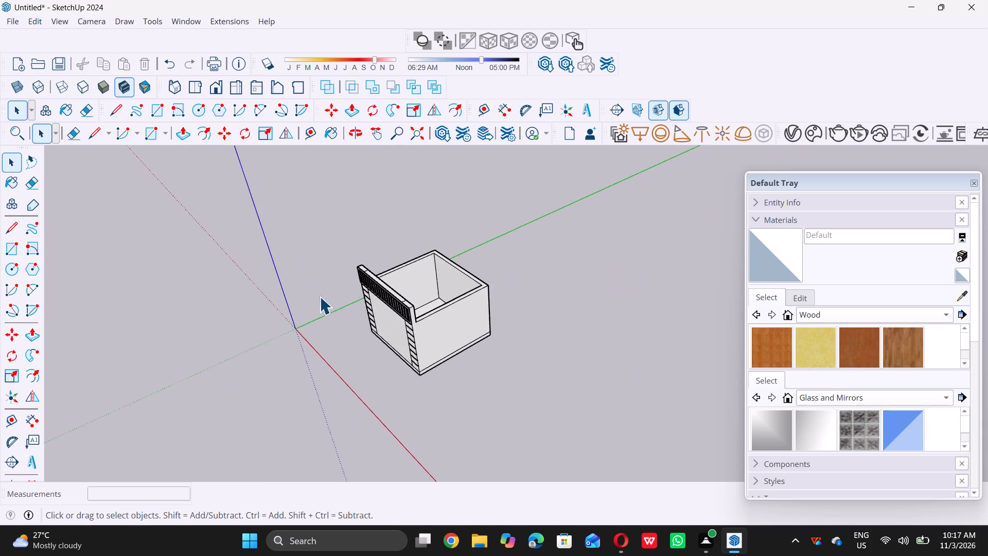
middle_click_drag(321, 297, 392, 225)
scroll(356, 290, "up", 7)
scroll(455, 256, "down", 1)
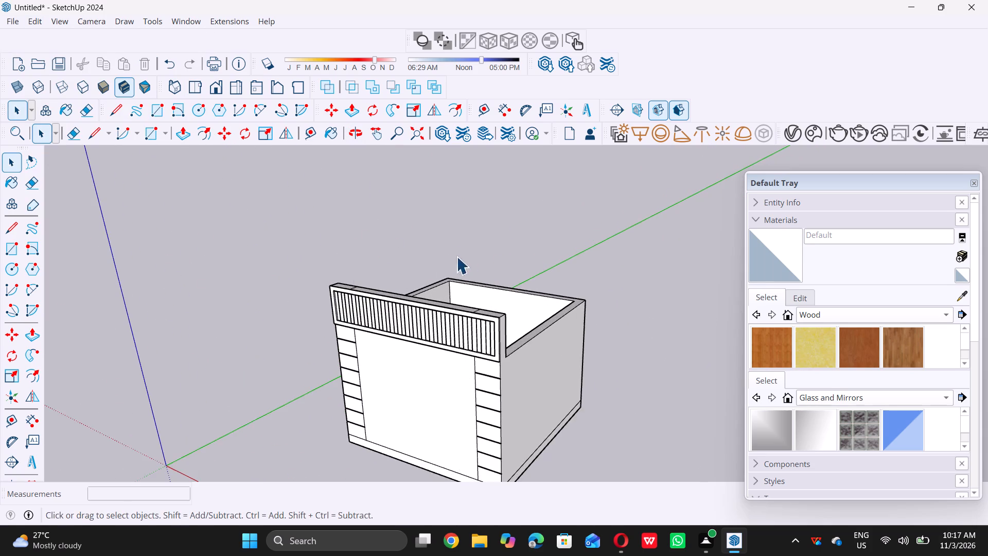
scroll(456, 256, "down", 4)
middle_click_drag(441, 341, 530, 283)
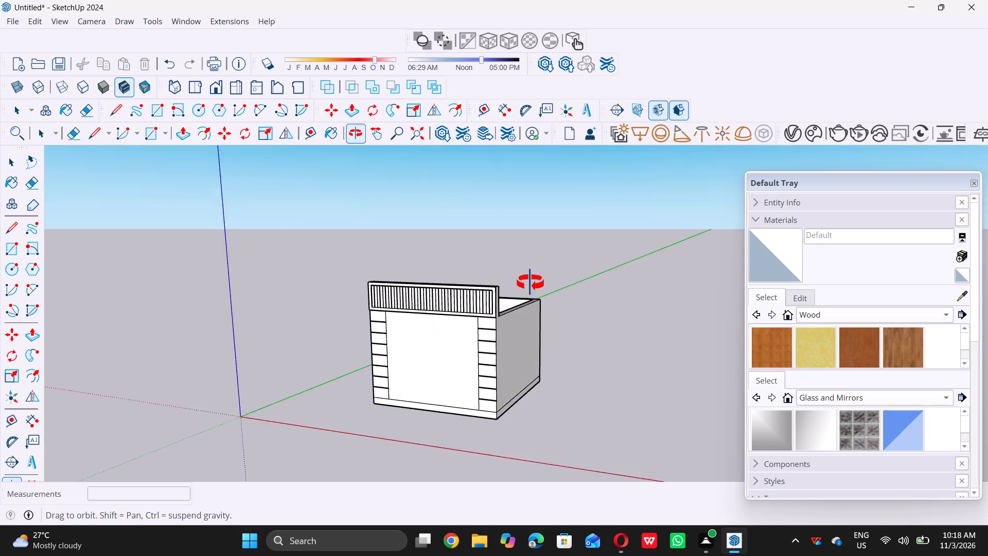
middle_click_drag(530, 283, 370, 409)
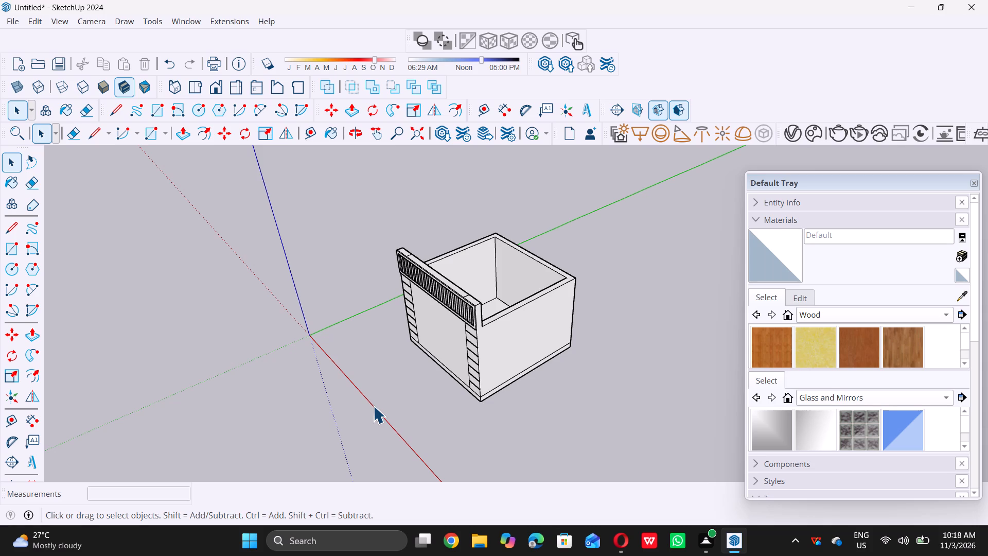
scroll(386, 390, "down", 5)
middle_click_drag(436, 355, 530, 273)
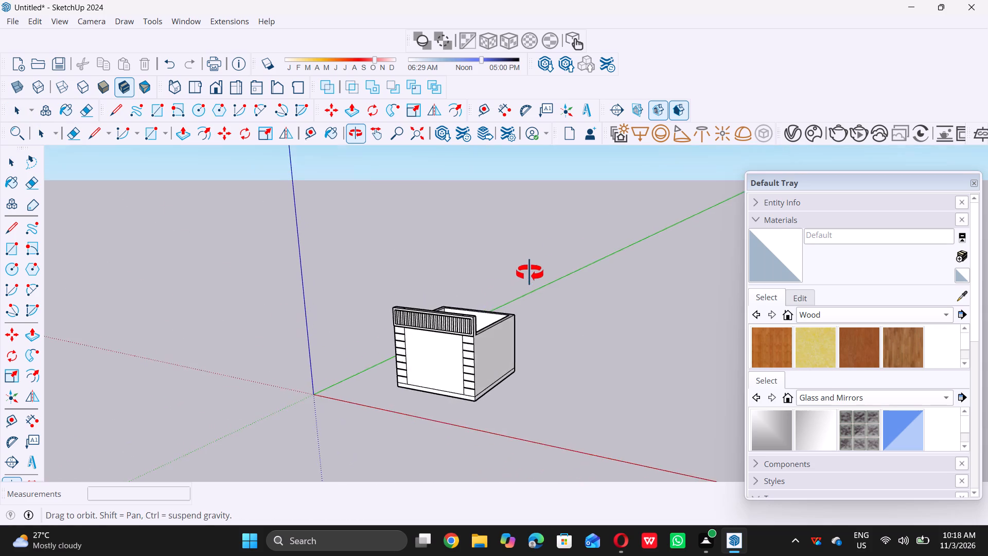
middle_click_drag(530, 273, 315, 394)
Push the front wall's central panel between the grooved columns inward by 5/16".
scroll(399, 324, "up", 9)
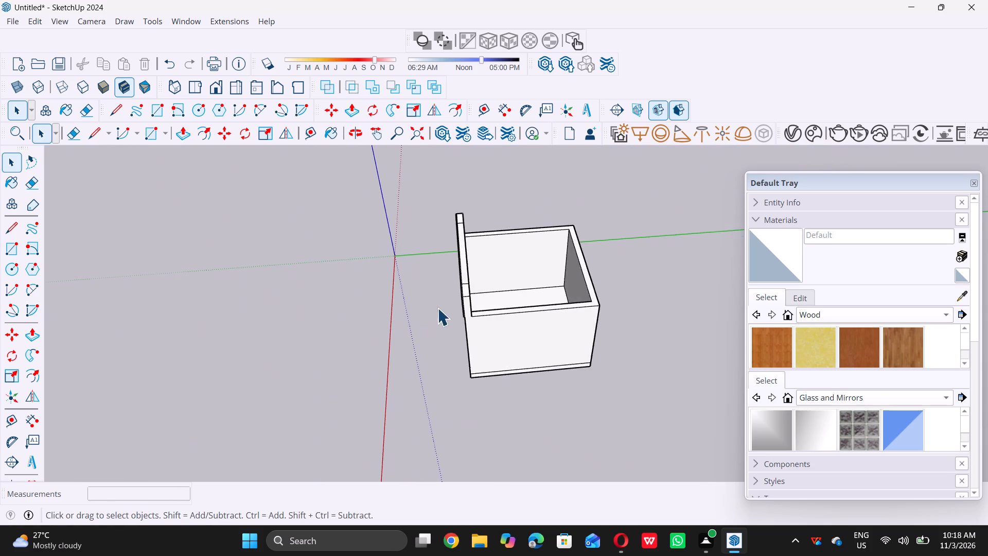
scroll(437, 308, "up", 2)
middle_click_drag(440, 352, 537, 310)
scroll(473, 328, "up", 4)
left_click(479, 324)
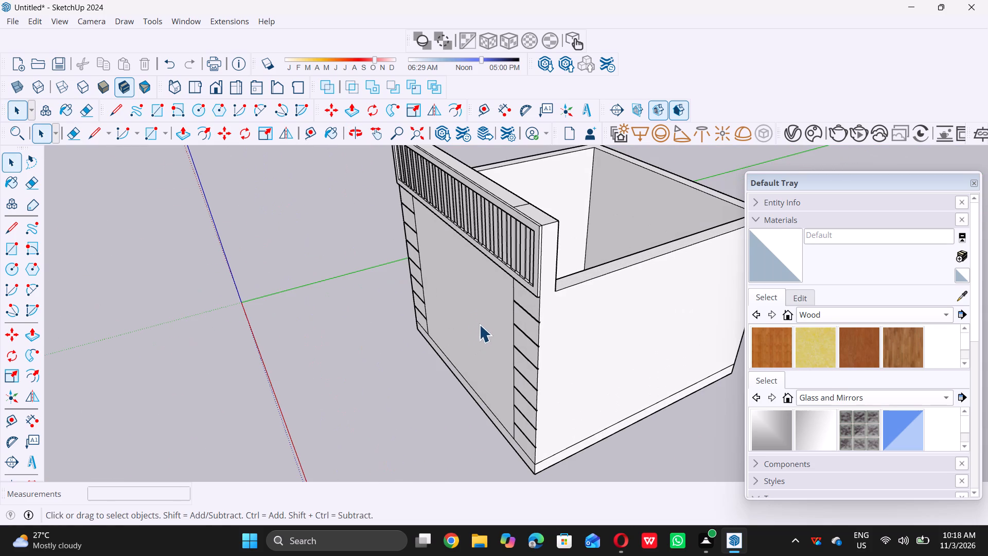
middle_click_drag(550, 302, 466, 359)
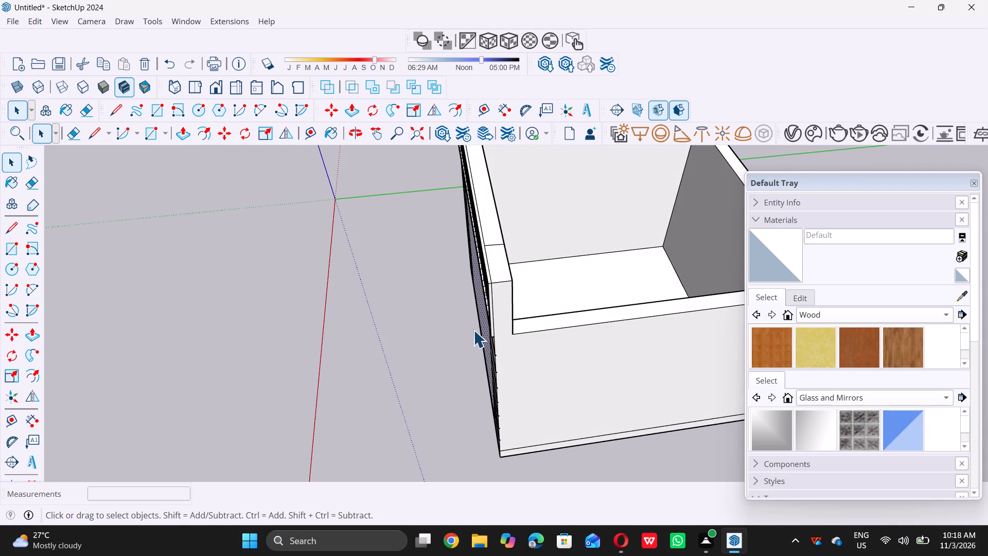
scroll(473, 307, "up", 6)
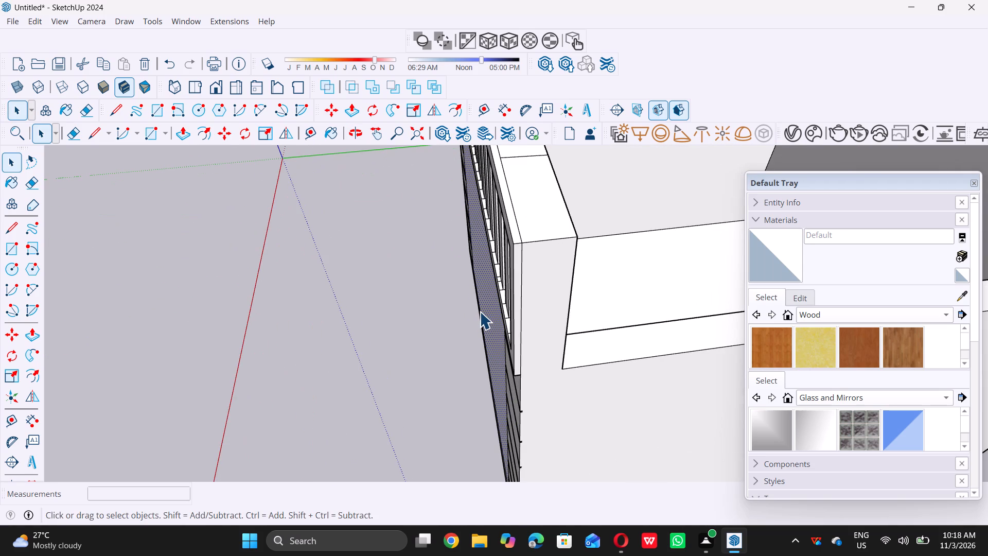
key("p")
left_click(480, 313)
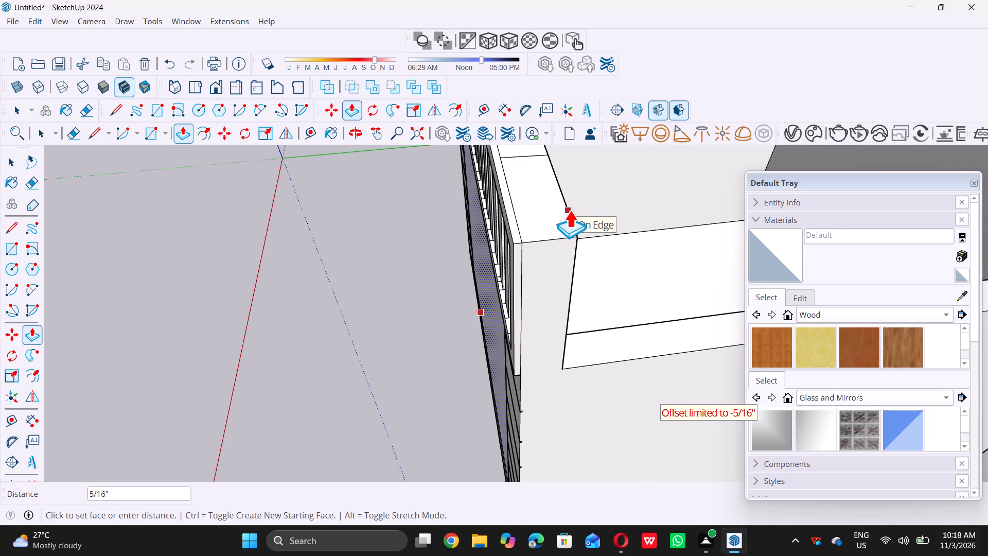
scroll(445, 315, "up", 6)
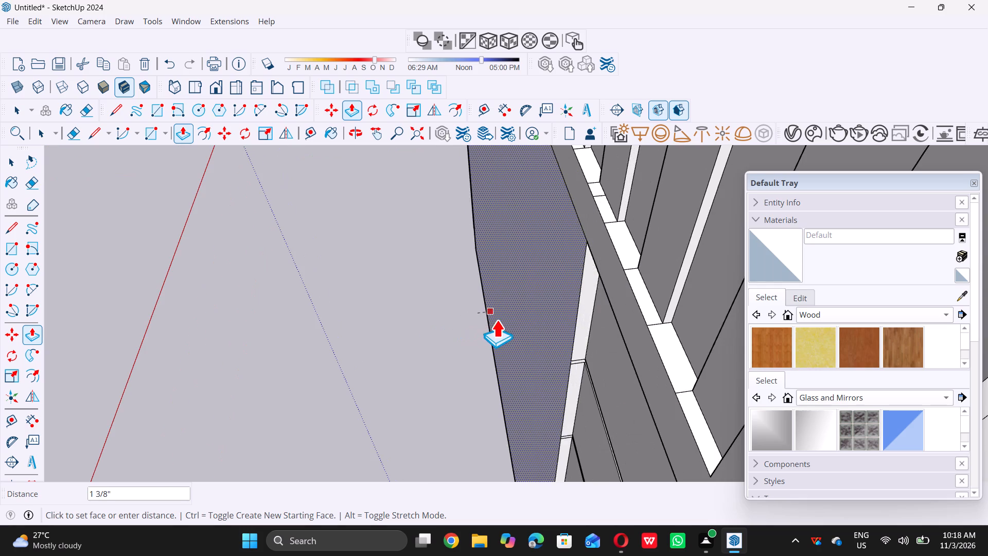
left_click(539, 303)
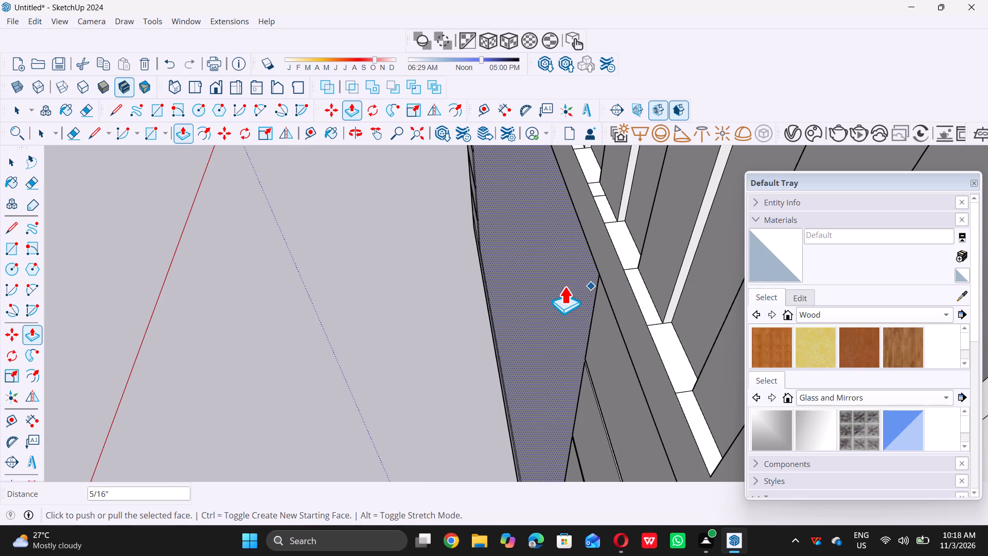
left_click(538, 283)
key("space")
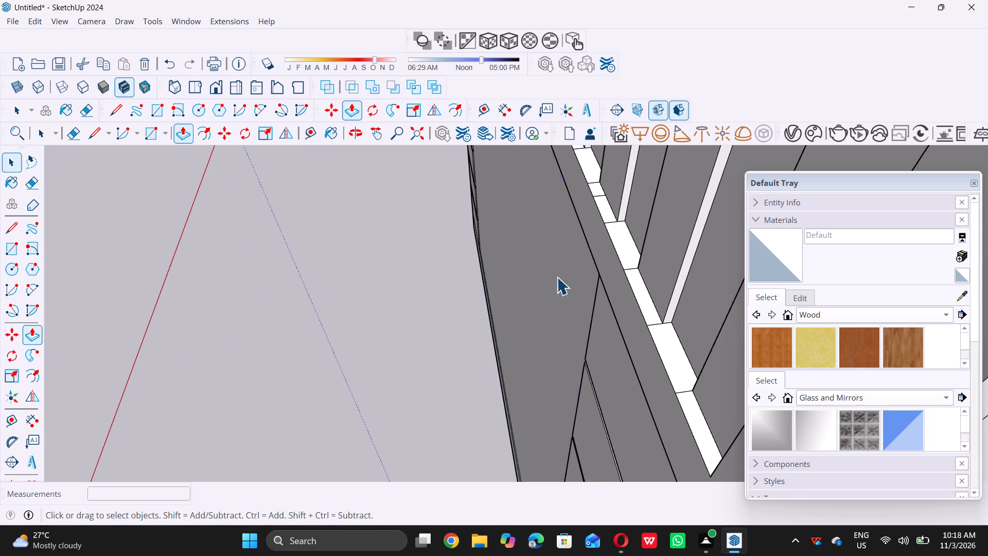
Pull the front wall's central panel outward by 5/16" and try repeating that distance on it.
scroll(510, 302, "down", 5)
middle_click_drag(513, 323, 562, 293)
scroll(562, 293, "down", 6)
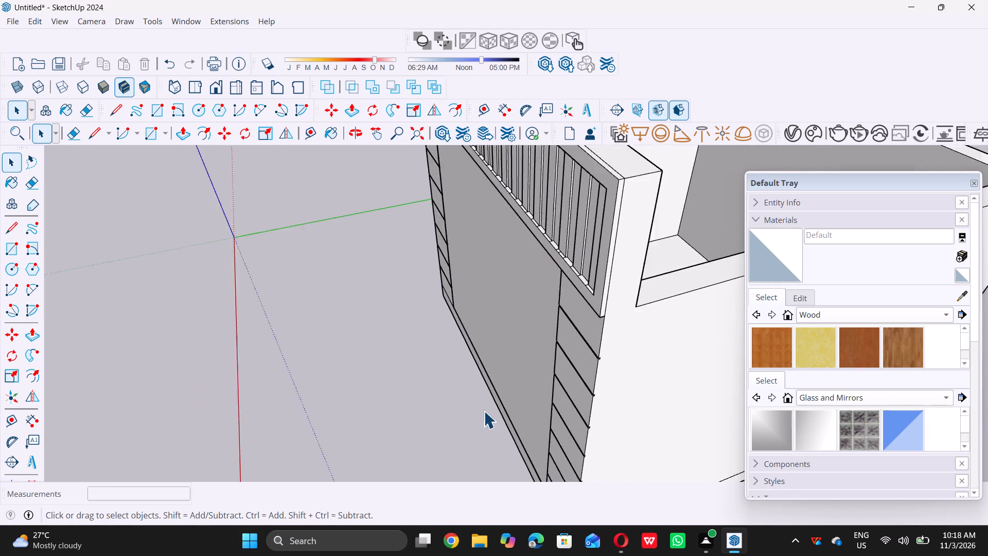
scroll(484, 411, "down", 12)
middle_click_drag(502, 395, 531, 366)
scroll(504, 379, "up", 5)
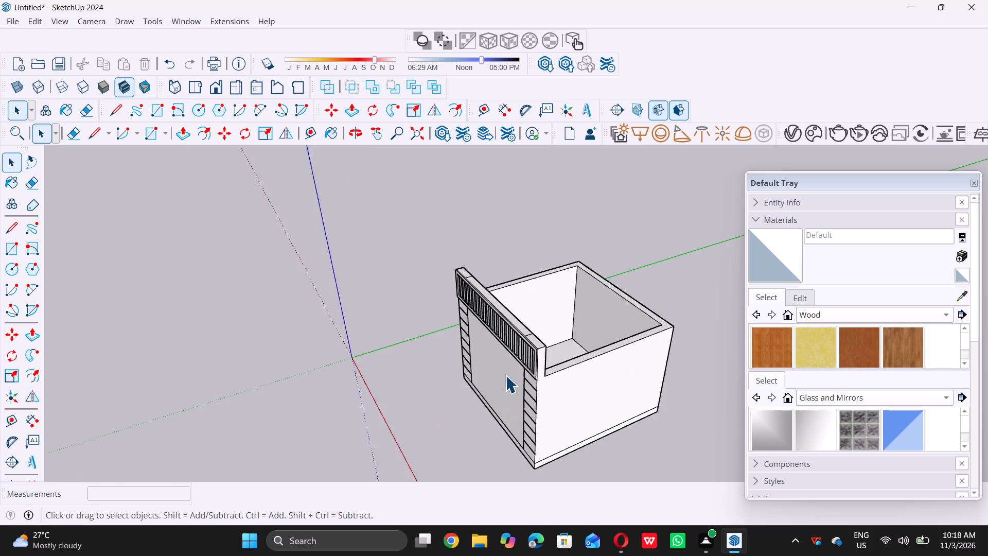
scroll(516, 369, "up", 6)
double_click(506, 369)
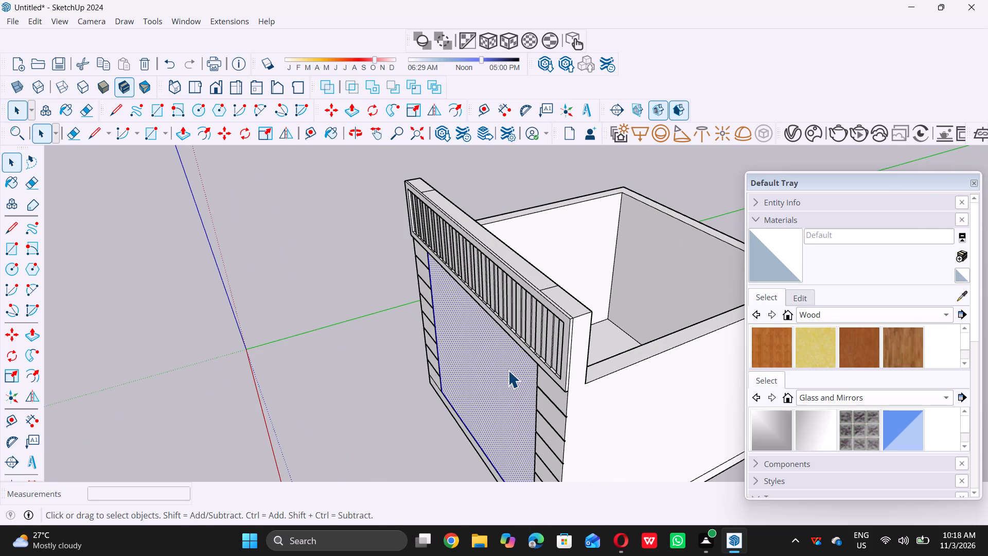
key("p")
left_click(503, 370)
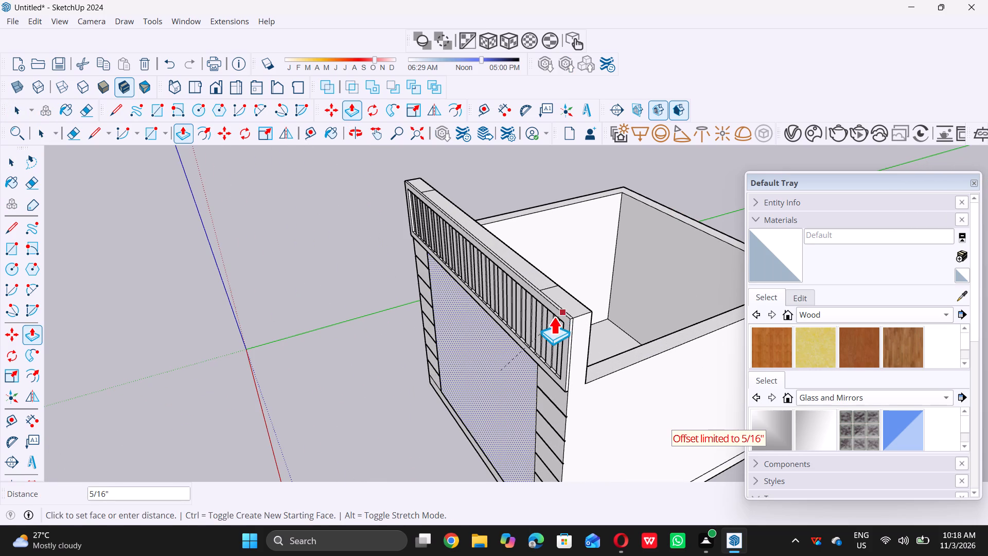
left_click(490, 358)
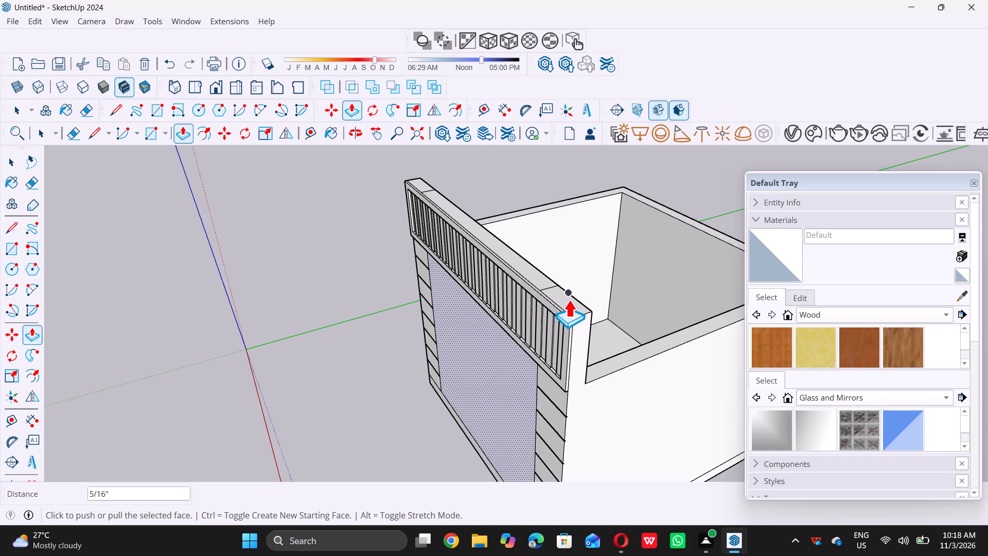
double_click(487, 356)
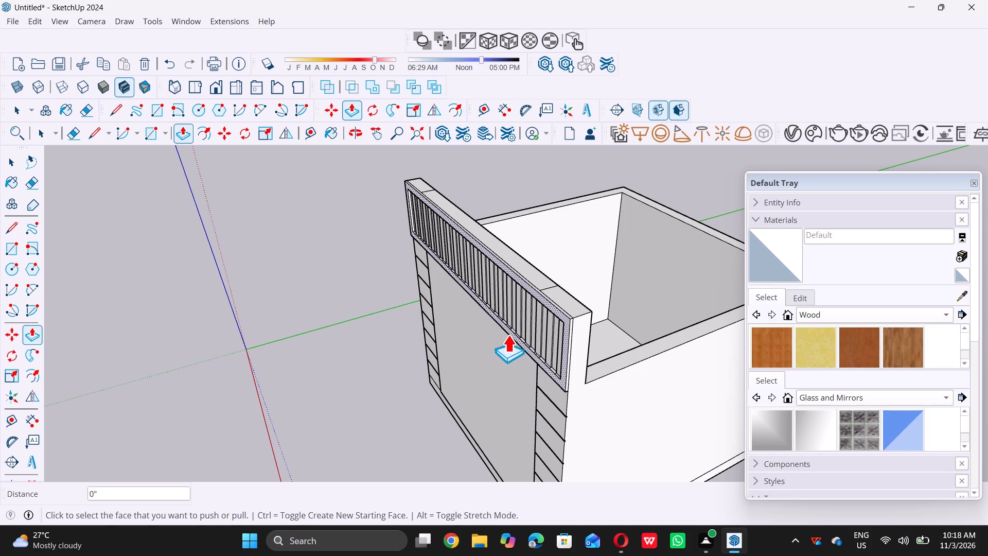
key("space")
scroll(418, 370, "down", 7)
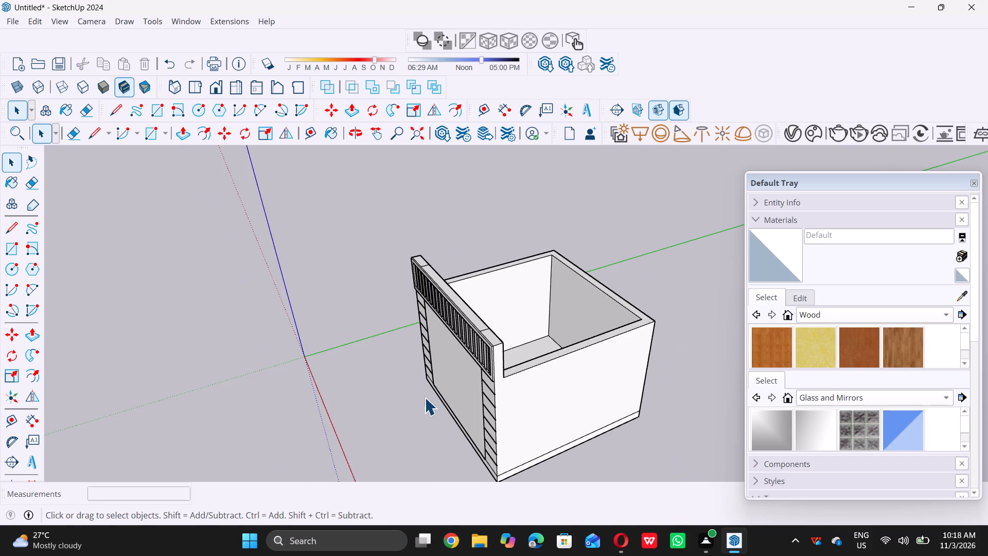
middle_click_drag(429, 390, 588, 305)
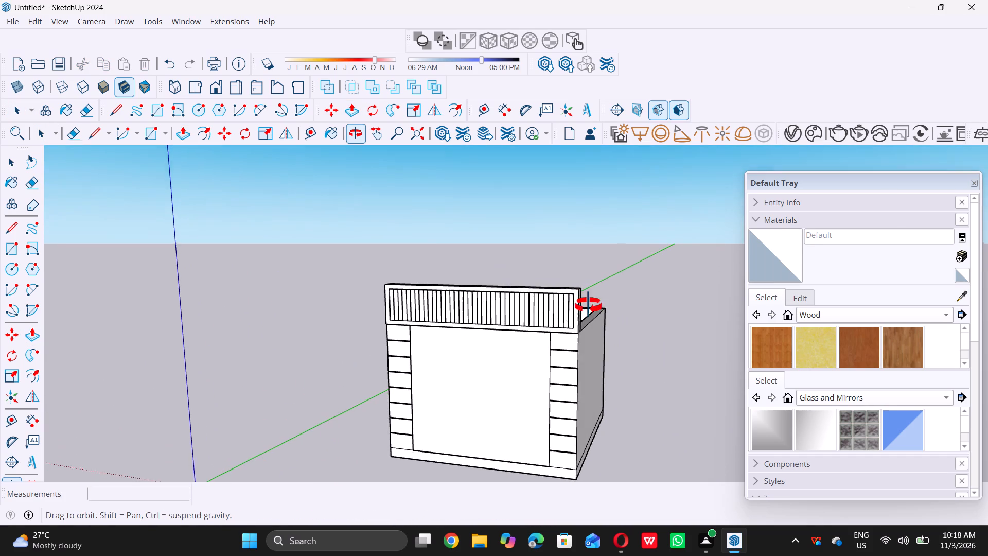
Examine the front facade and the open box behind it from the front, from above and from the side.
middle_click_drag(588, 305, 409, 367)
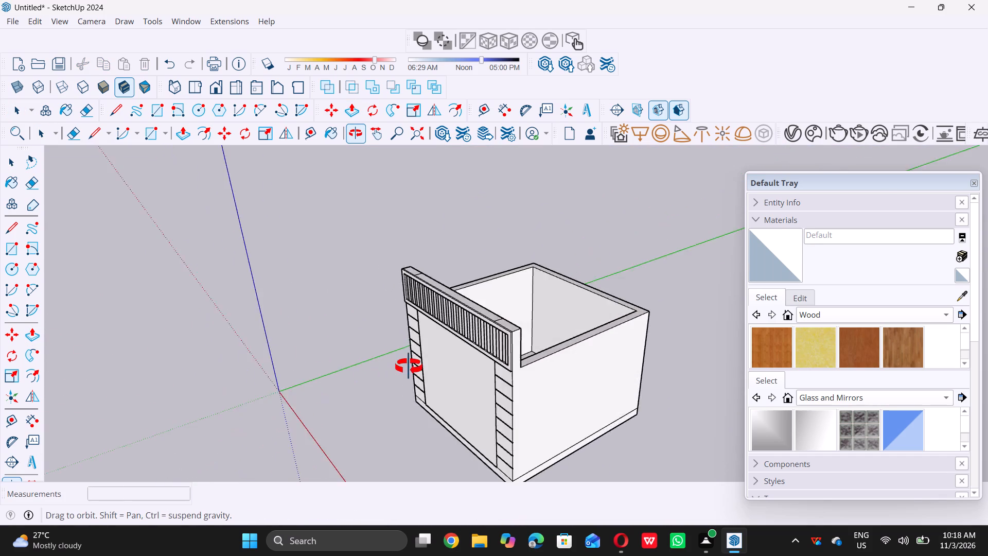
middle_click_drag(409, 367, 408, 367)
scroll(438, 335, "down", 11)
middle_click_drag(382, 371, 576, 298)
scroll(508, 338, "up", 6)
scroll(449, 355, "up", 7)
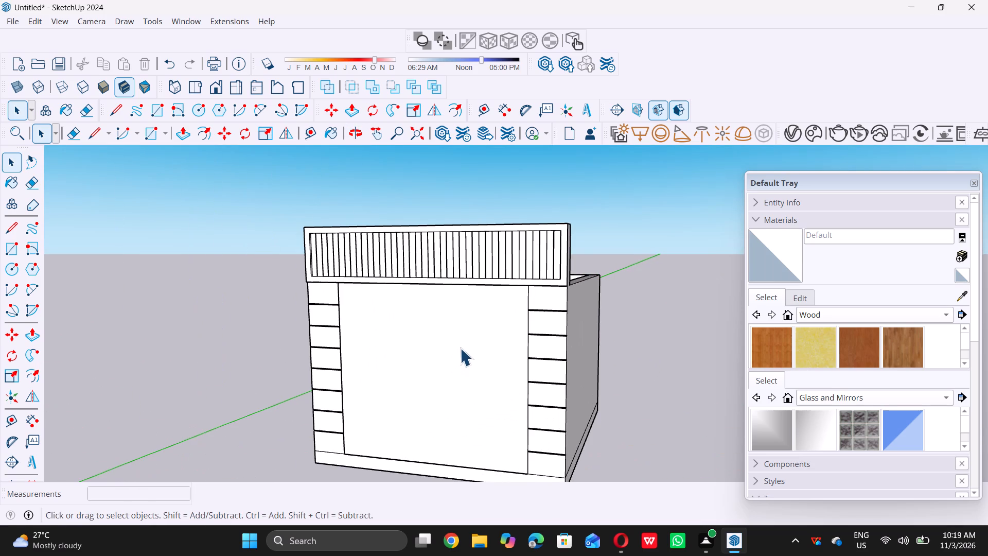
middle_click_drag(462, 345, 328, 467)
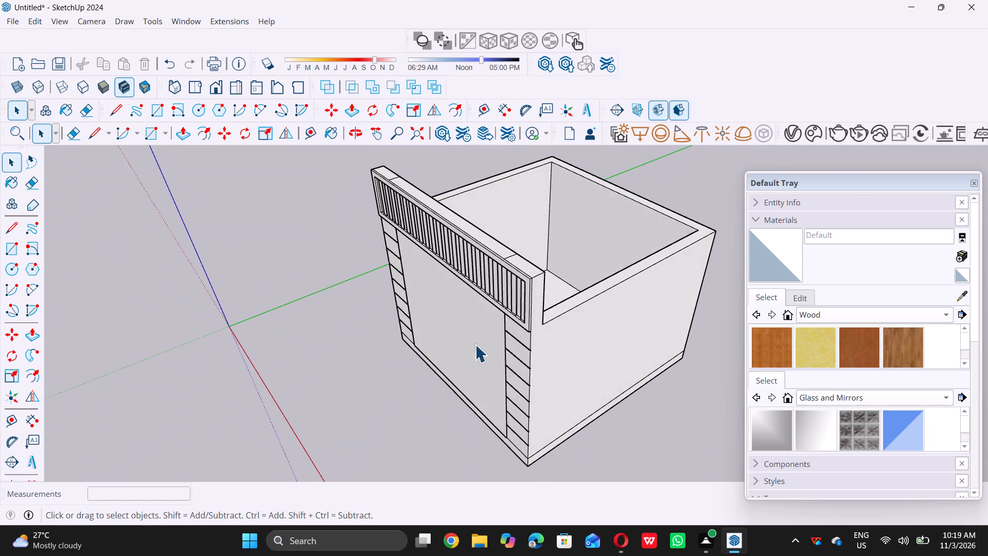
middle_click_drag(530, 290, 240, 354)
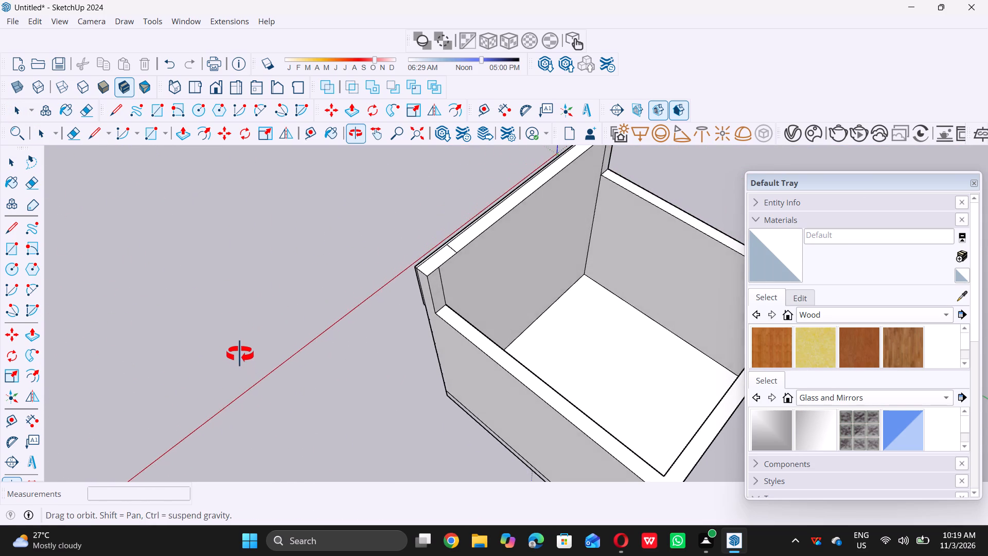
middle_click_drag(240, 354, 701, 239)
middle_click(701, 239)
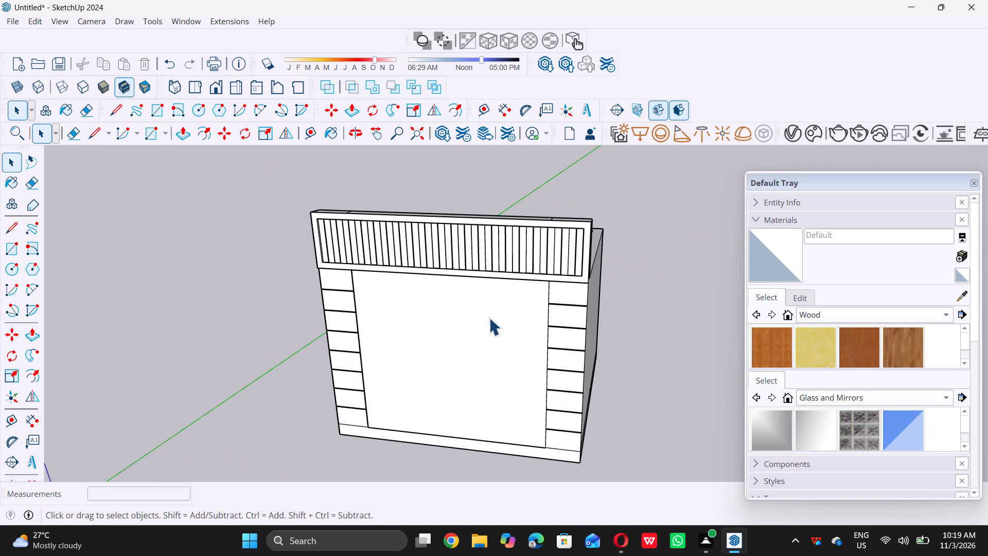
middle_click_drag(486, 313, 506, 266)
scroll(506, 266, "up", 1)
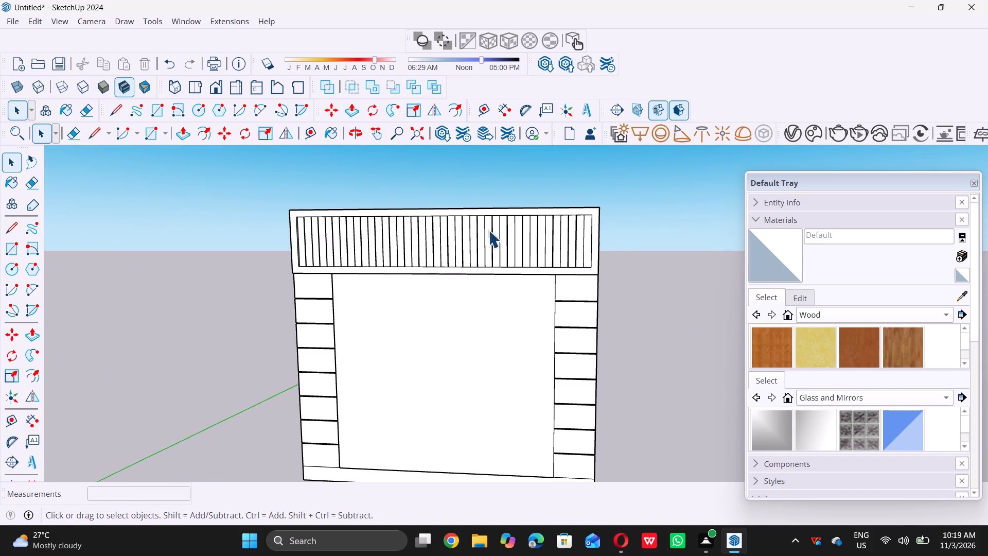
scroll(487, 286, "down", 7)
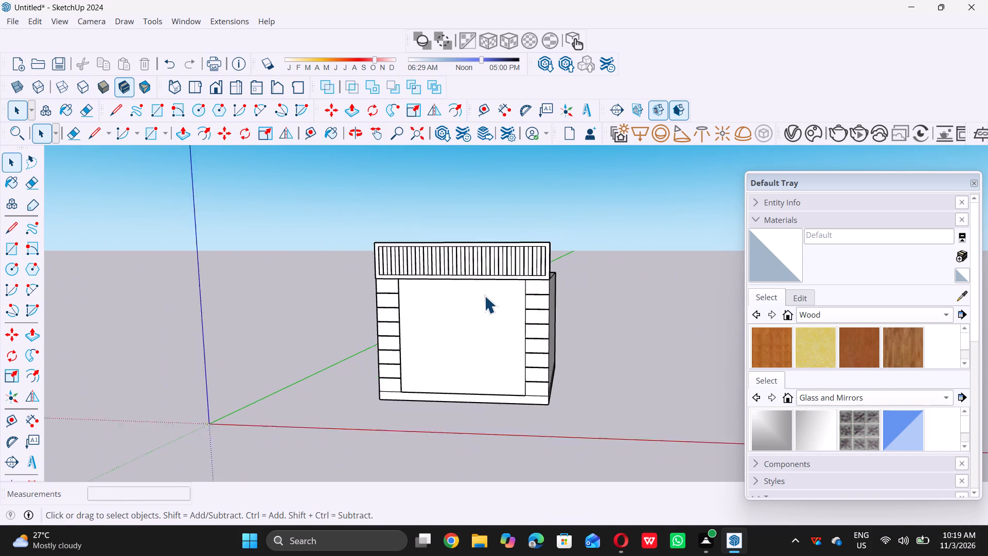
middle_click_drag(483, 274, 498, 246)
middle_click(498, 246)
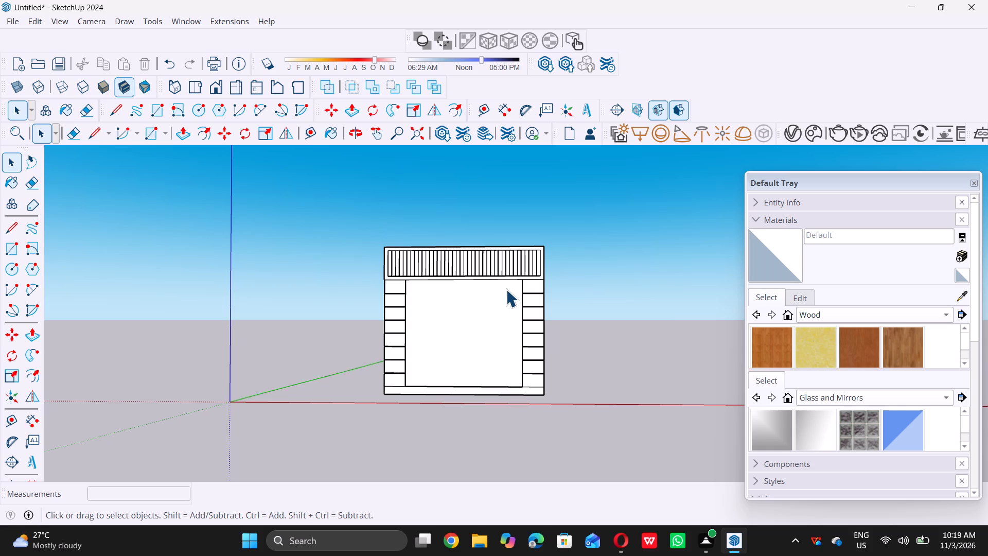
scroll(506, 289, "down", 5)
middle_click_drag(505, 274, 414, 386)
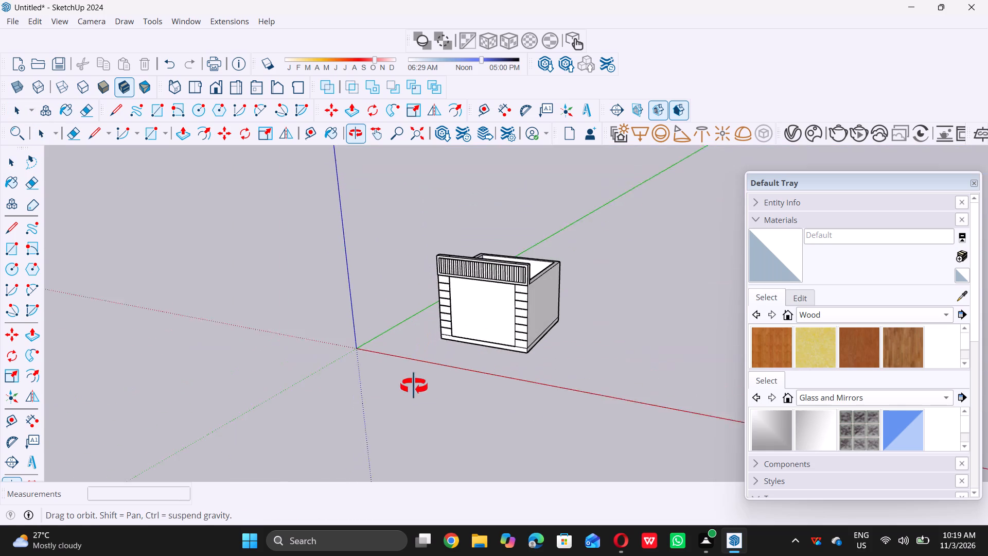
middle_click_drag(414, 386, 403, 422)
scroll(586, 214, "up", 6)
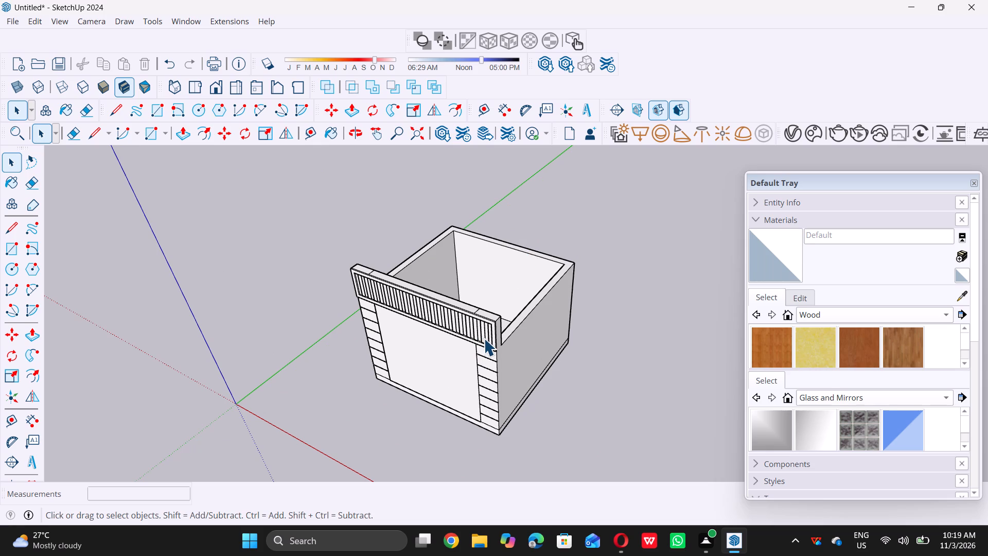
scroll(454, 321, "down", 5)
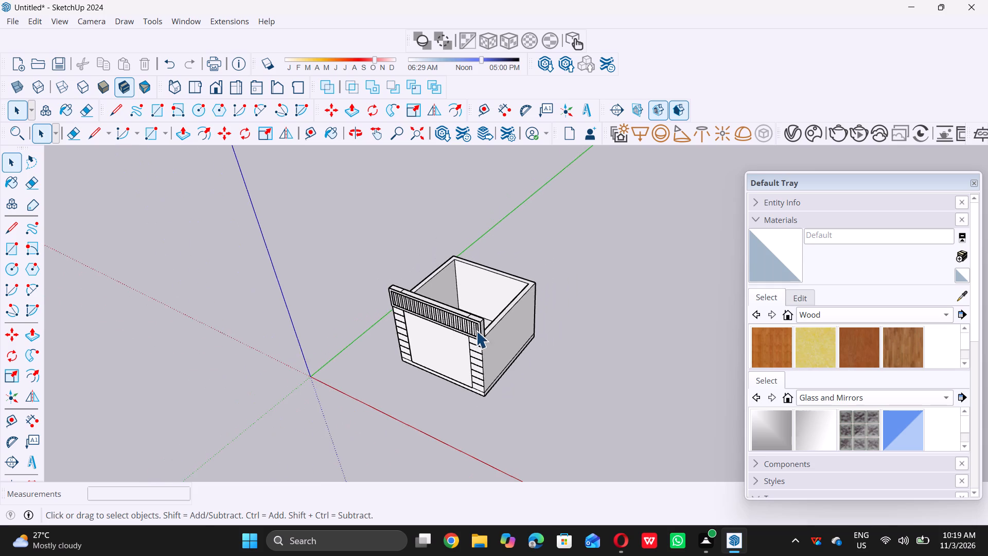
middle_click_drag(477, 330, 467, 325)
middle_click_drag(467, 325, 447, 326)
Push the front wall's central panel between the grooved columns inward by 5/8".
scroll(456, 299, "up", 6)
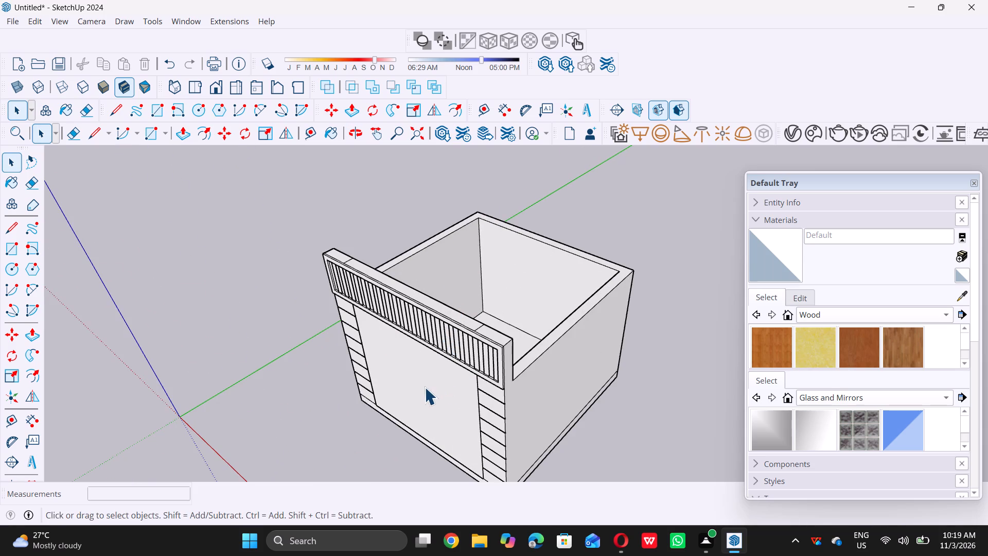
scroll(447, 373, "up", 2)
scroll(409, 362, "down", 4)
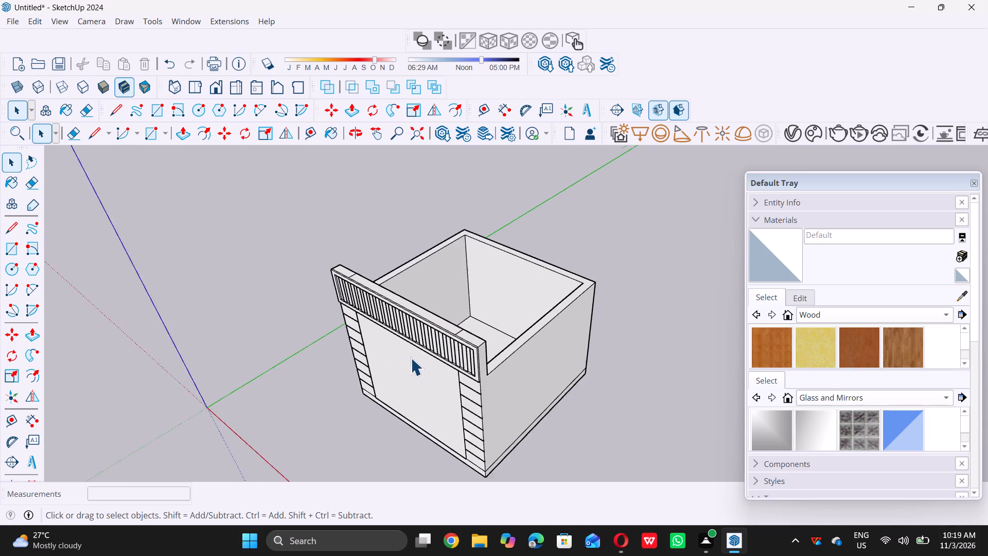
scroll(411, 358, "down", 1)
scroll(435, 366, "up", 8)
left_click(430, 375)
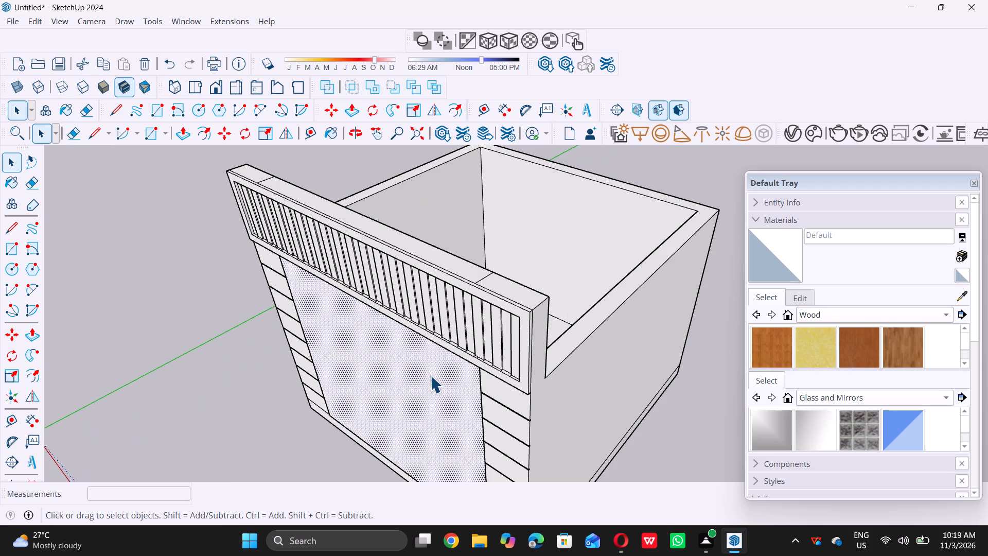
key("p")
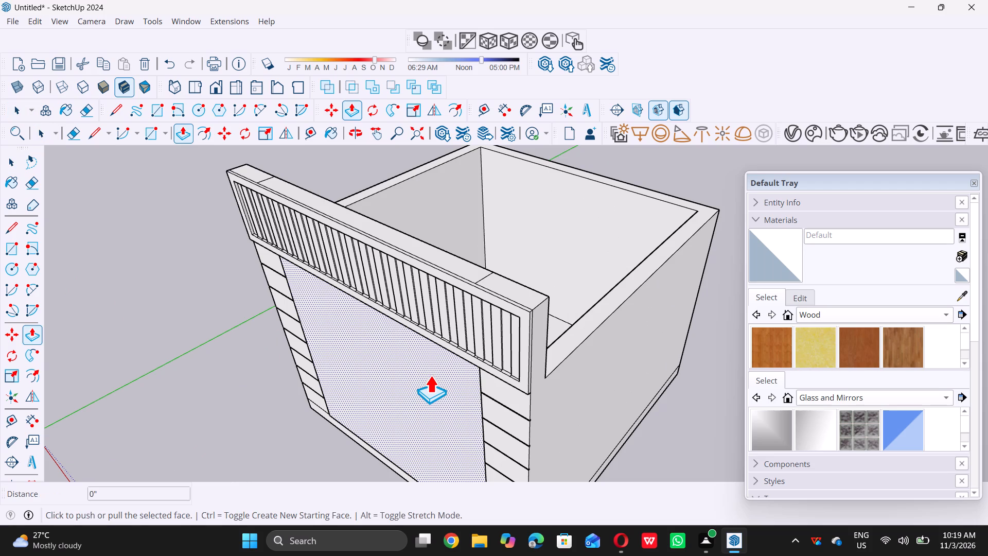
left_click(430, 375)
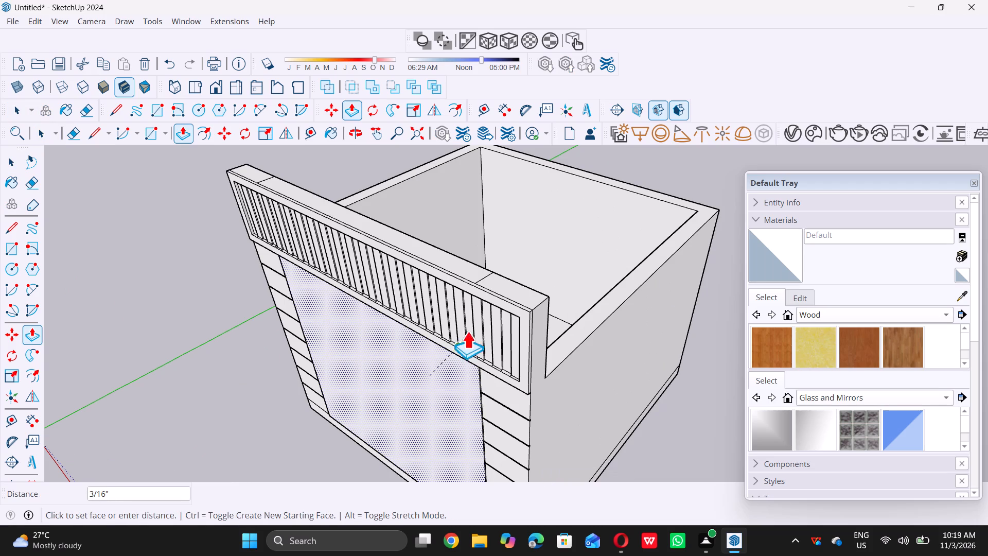
left_click(528, 284)
key("space")
Examine the central panel and the grooved columns from the front and from above.
scroll(471, 305, "down", 10)
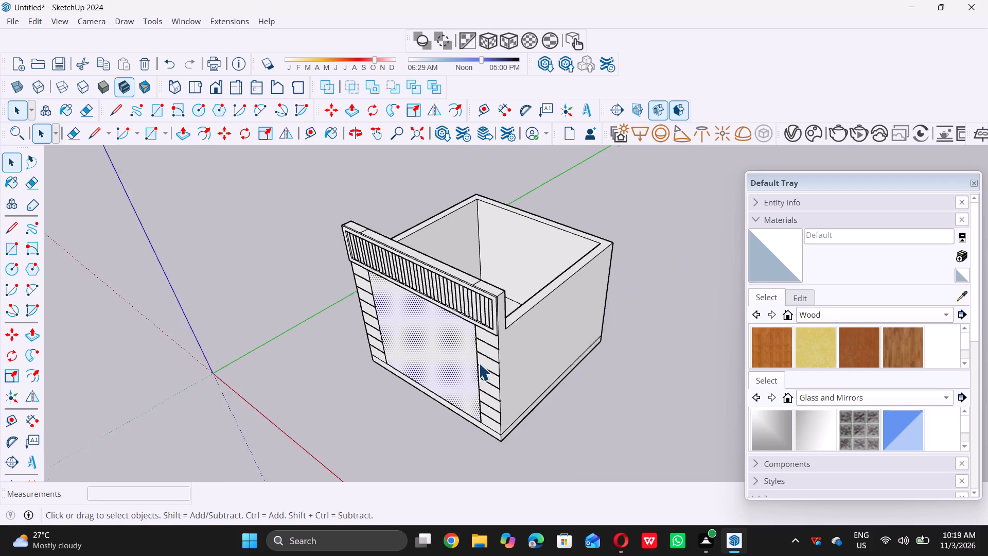
scroll(479, 363, "down", 1)
middle_click_drag(457, 367, 474, 252)
scroll(445, 315, "up", 10)
scroll(441, 327, "down", 6)
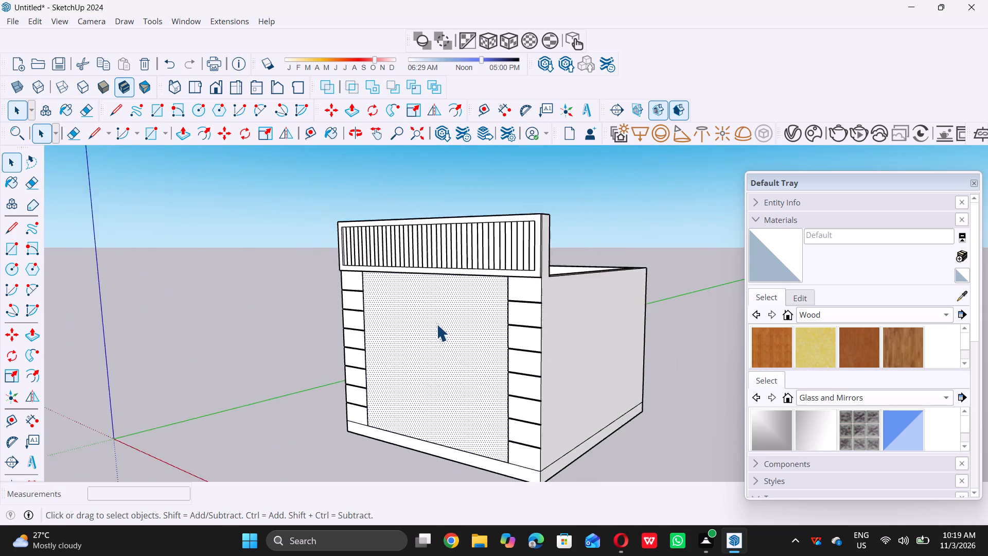
scroll(436, 324, "down", 6)
middle_click_drag(440, 316, 307, 414)
middle_click_drag(302, 408, 297, 405)
middle_click_drag(465, 250, 432, 258)
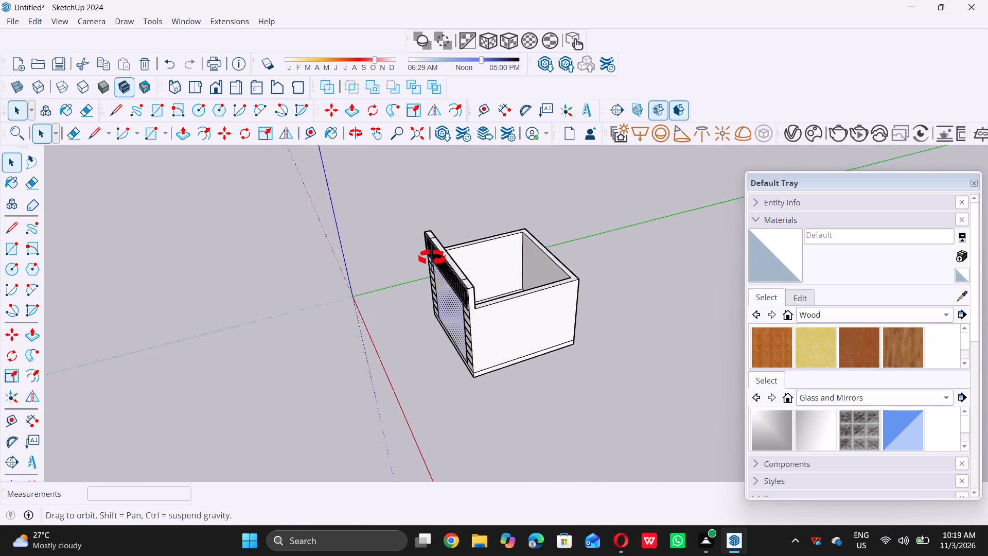
middle_click_drag(432, 258, 764, 177)
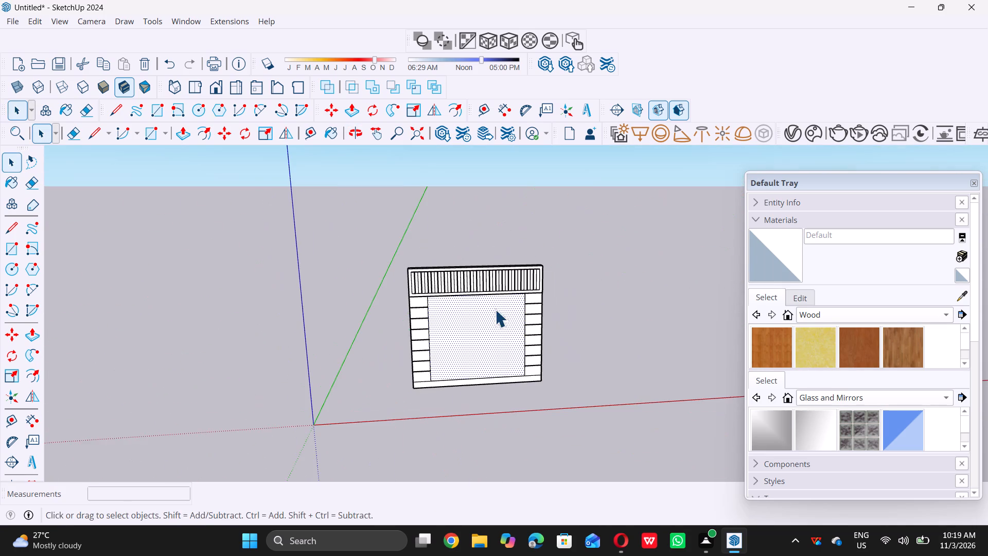
middle_click_drag(495, 309, 467, 240)
Draw lines beneath the fluted header: 2' along the right column's top edge and 9" across the wall's side face.
scroll(515, 294, "up", 11)
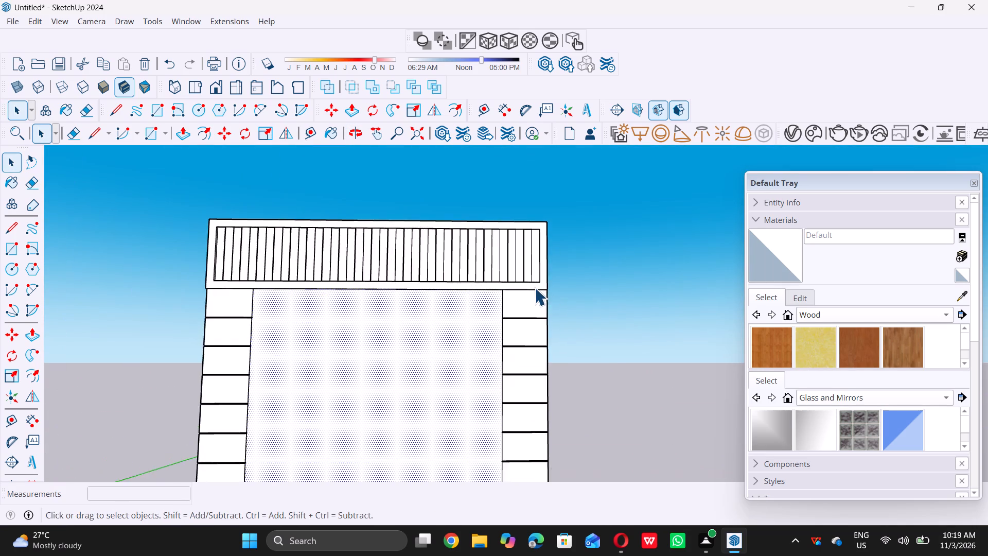
scroll(535, 288, "up", 18)
scroll(522, 300, "up", 3)
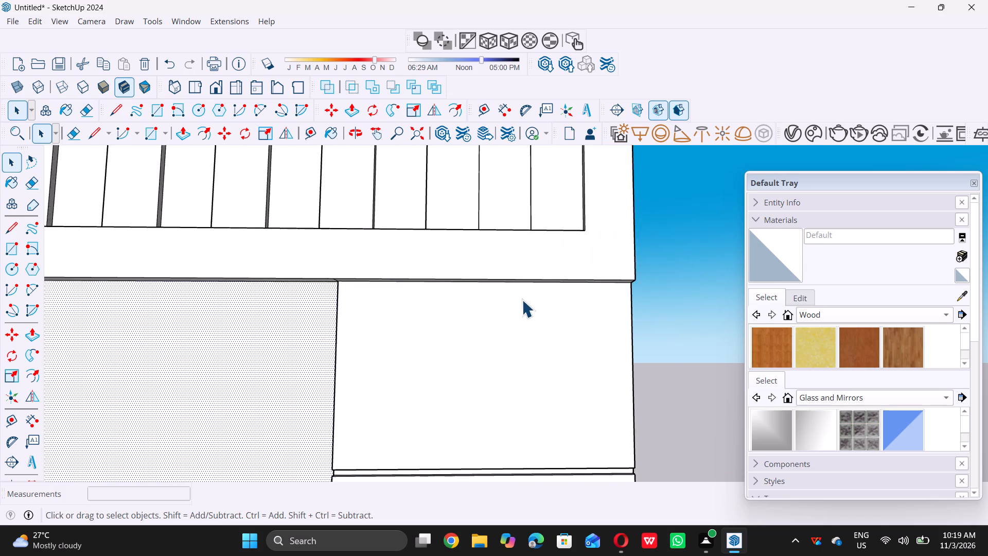
scroll(522, 300, "up", 4)
key("l")
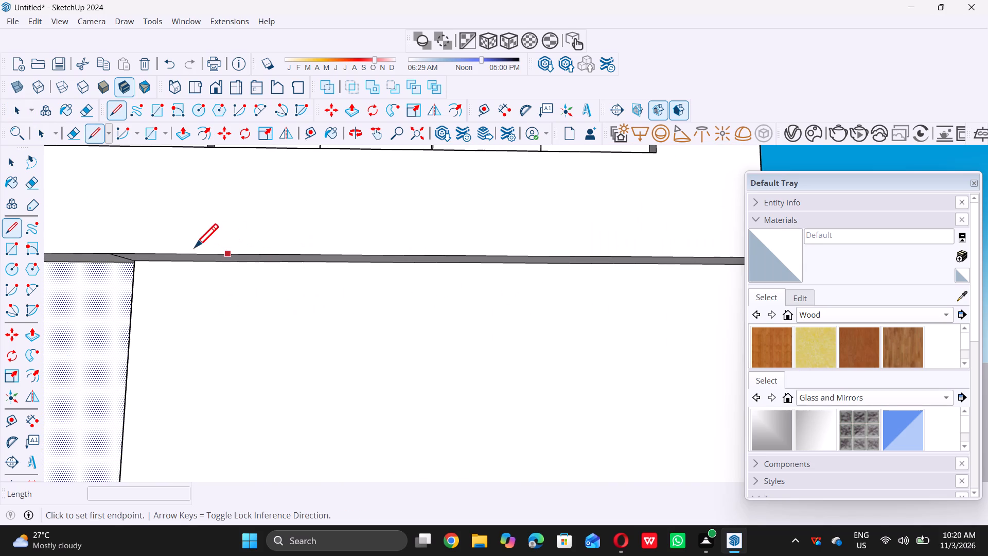
left_click(134, 263)
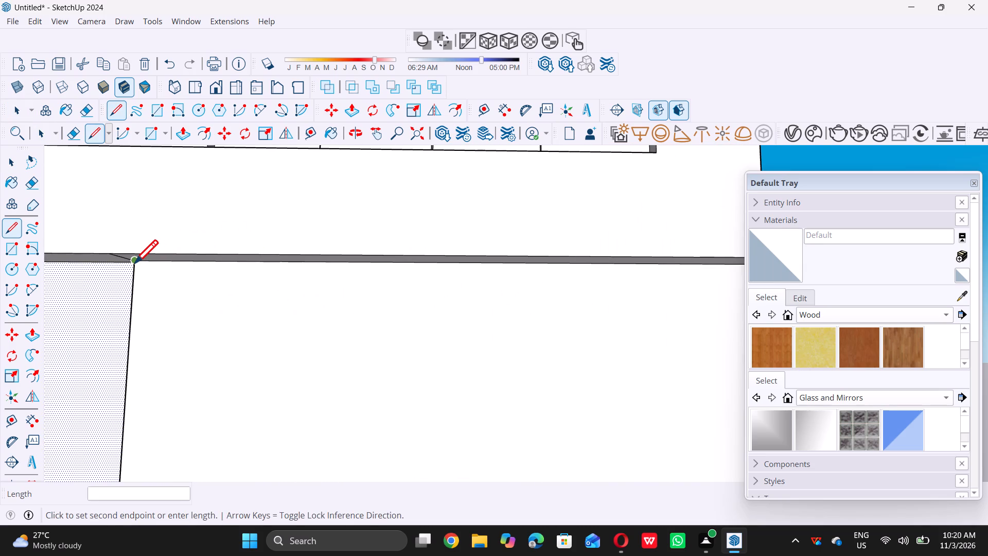
scroll(134, 263, "down", 12)
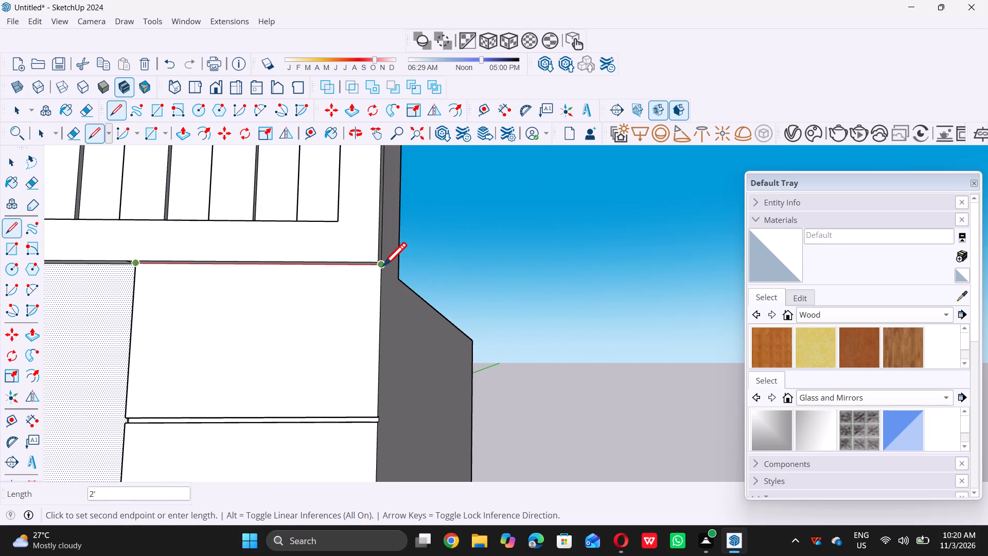
left_click(383, 266)
middle_click_drag(405, 259, 226, 300)
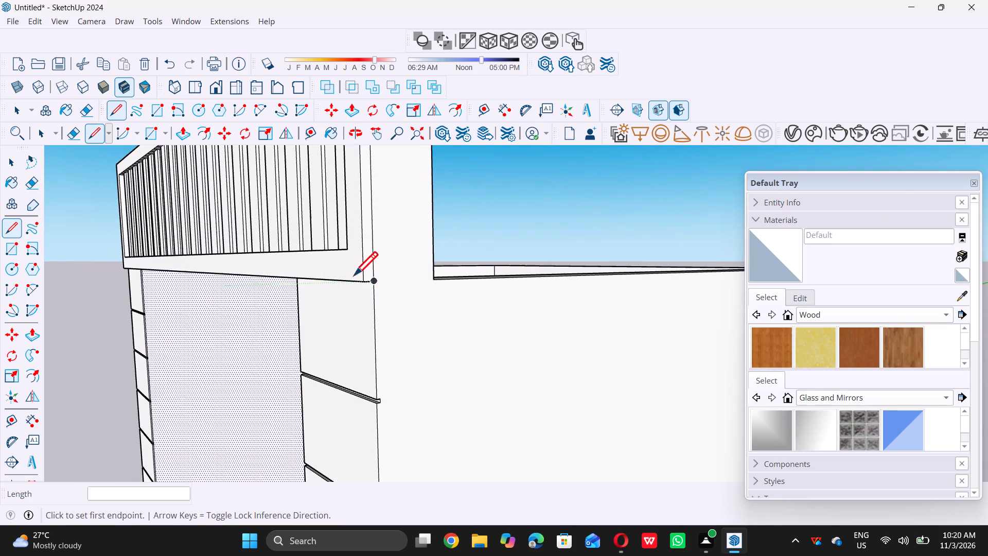
left_click(375, 280)
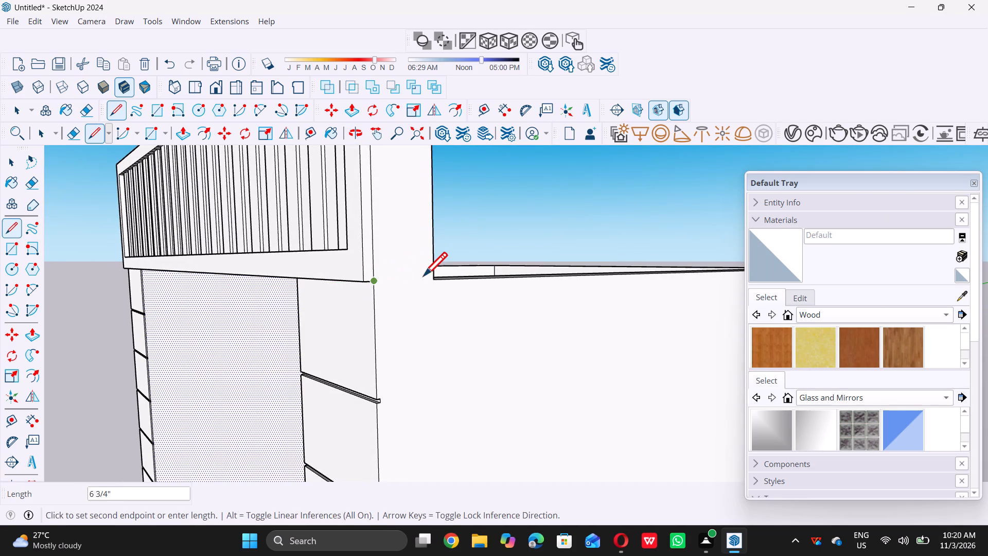
left_click(431, 275)
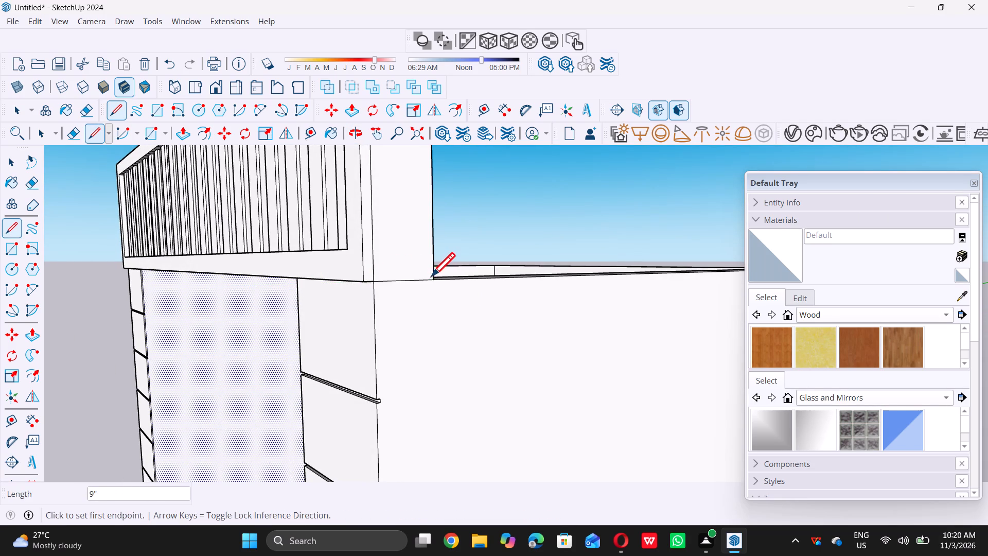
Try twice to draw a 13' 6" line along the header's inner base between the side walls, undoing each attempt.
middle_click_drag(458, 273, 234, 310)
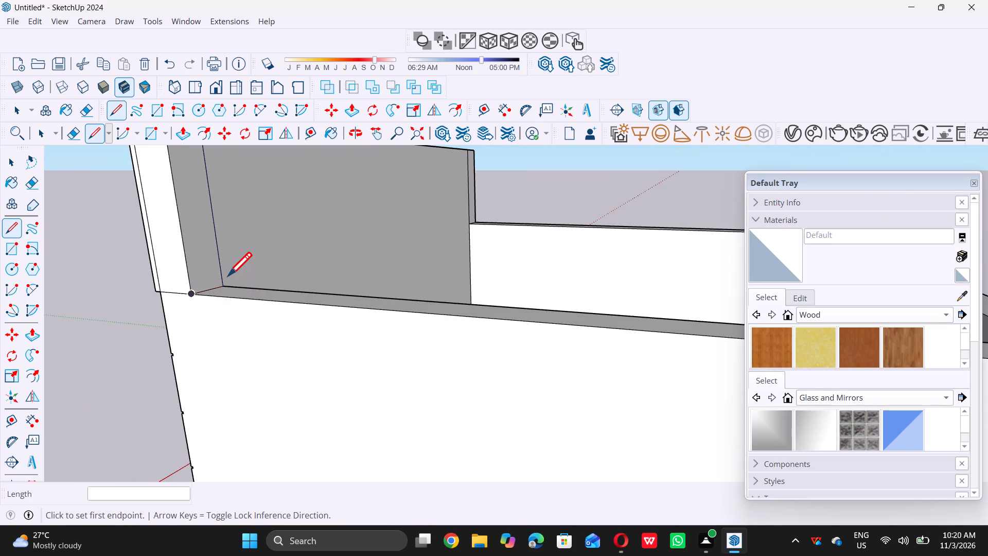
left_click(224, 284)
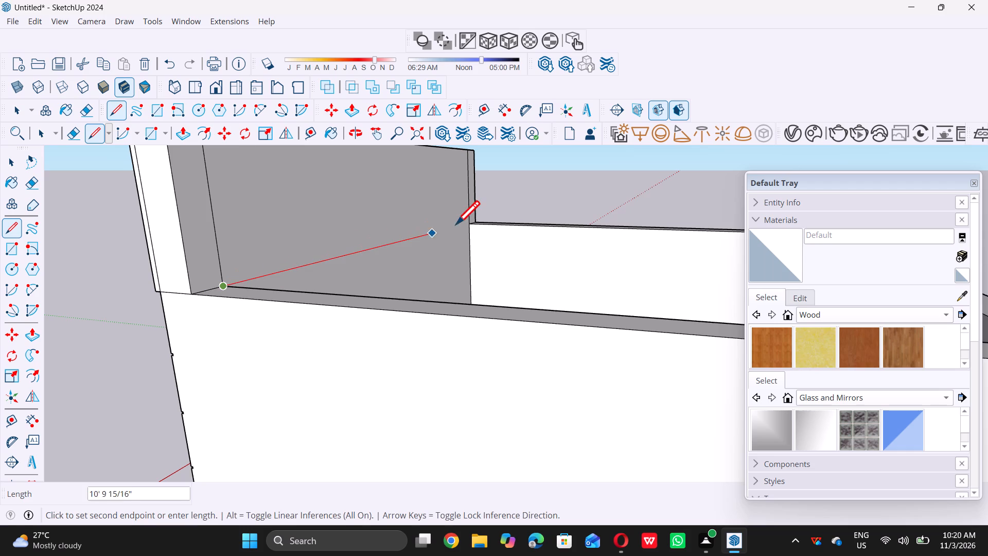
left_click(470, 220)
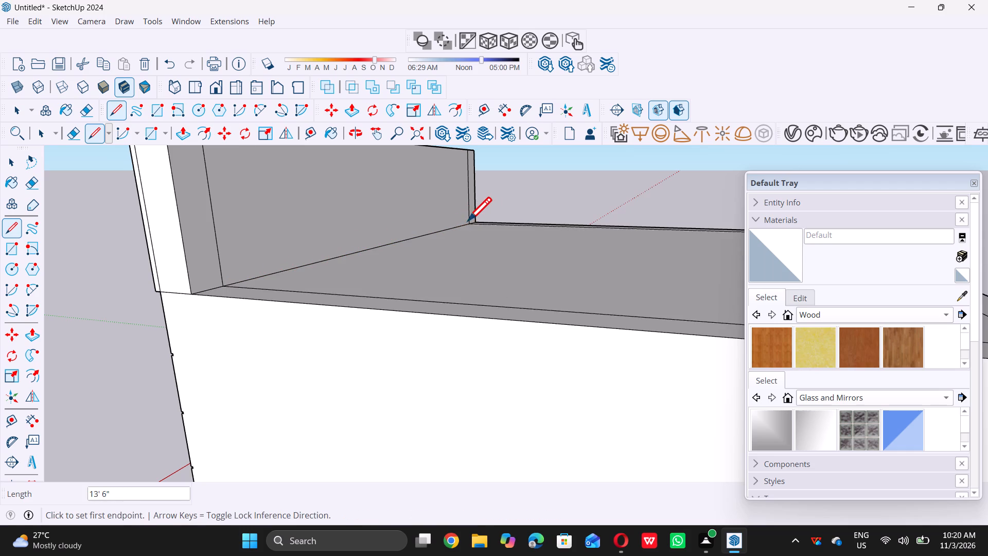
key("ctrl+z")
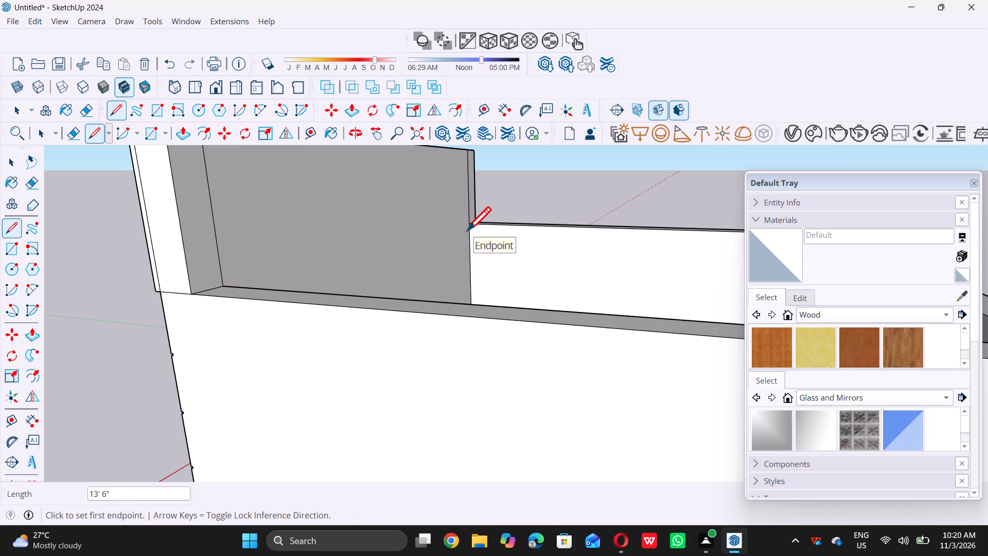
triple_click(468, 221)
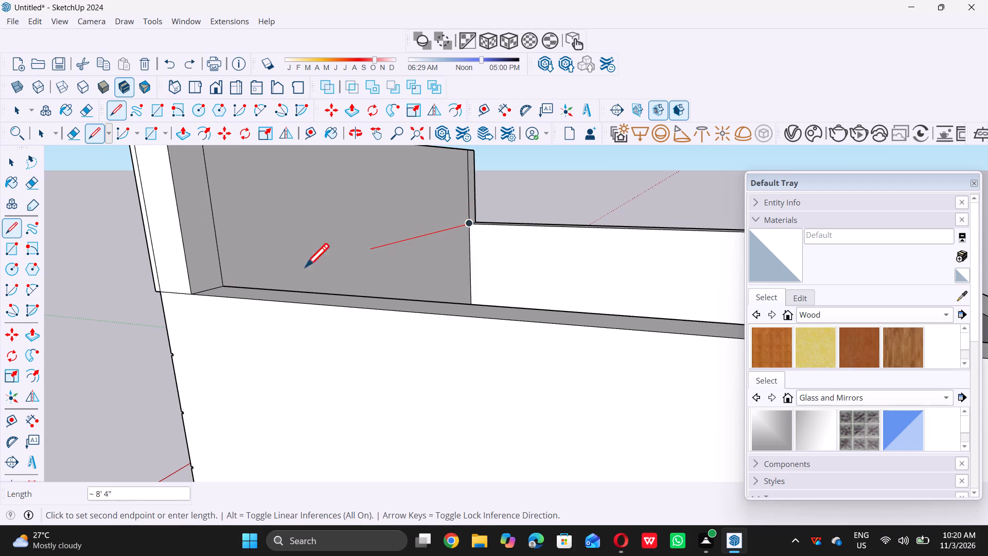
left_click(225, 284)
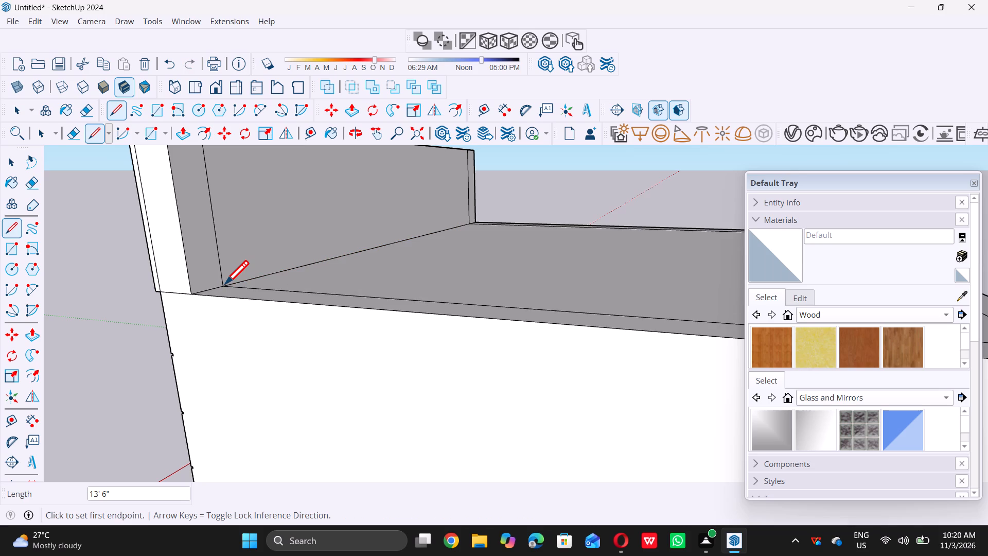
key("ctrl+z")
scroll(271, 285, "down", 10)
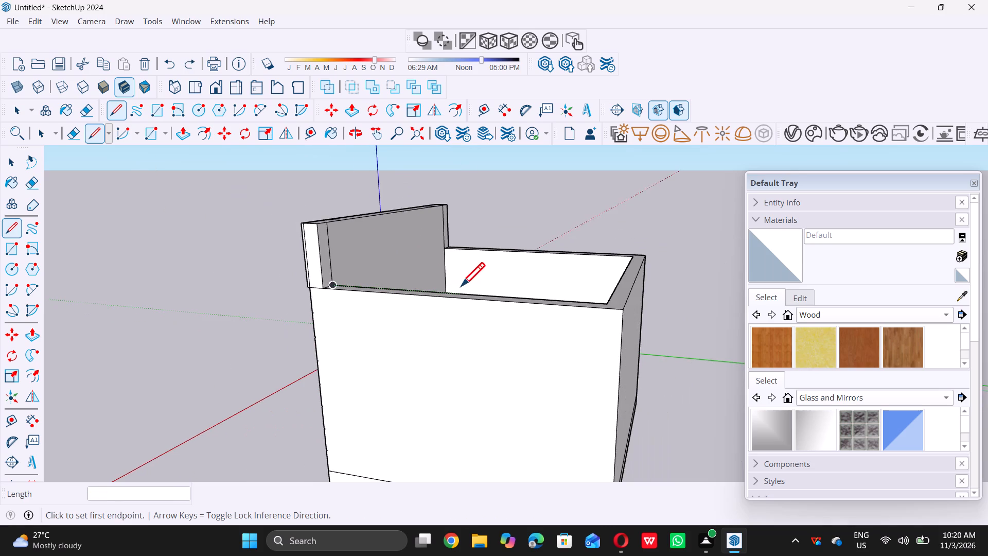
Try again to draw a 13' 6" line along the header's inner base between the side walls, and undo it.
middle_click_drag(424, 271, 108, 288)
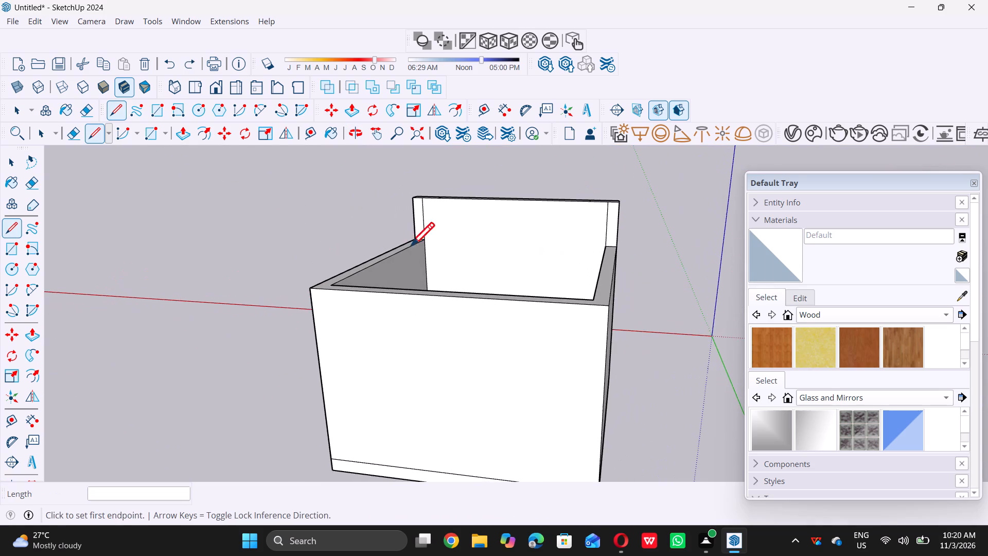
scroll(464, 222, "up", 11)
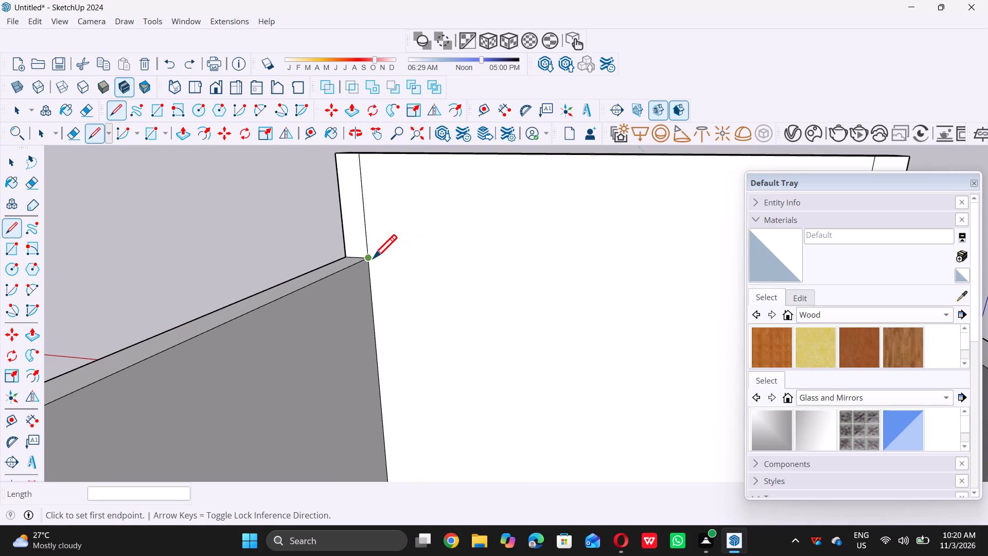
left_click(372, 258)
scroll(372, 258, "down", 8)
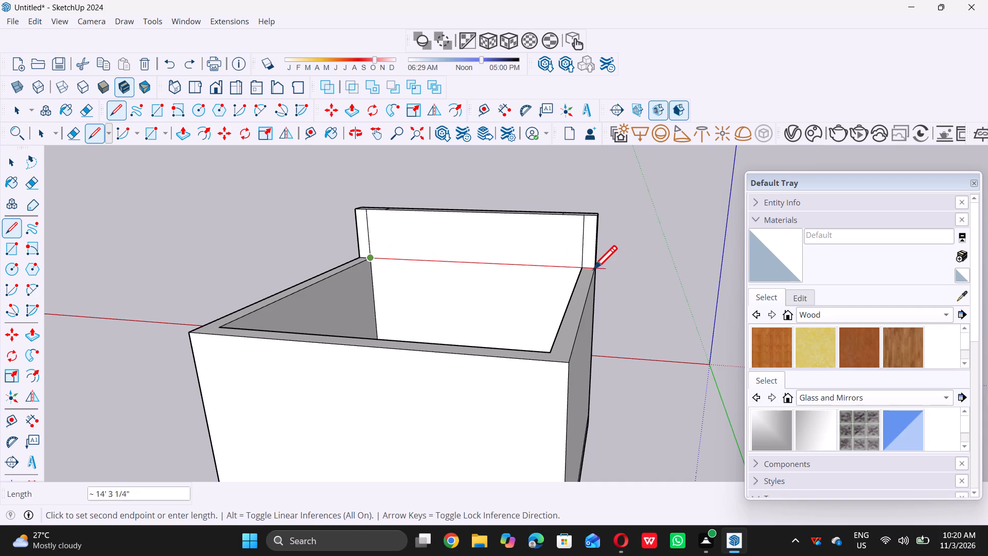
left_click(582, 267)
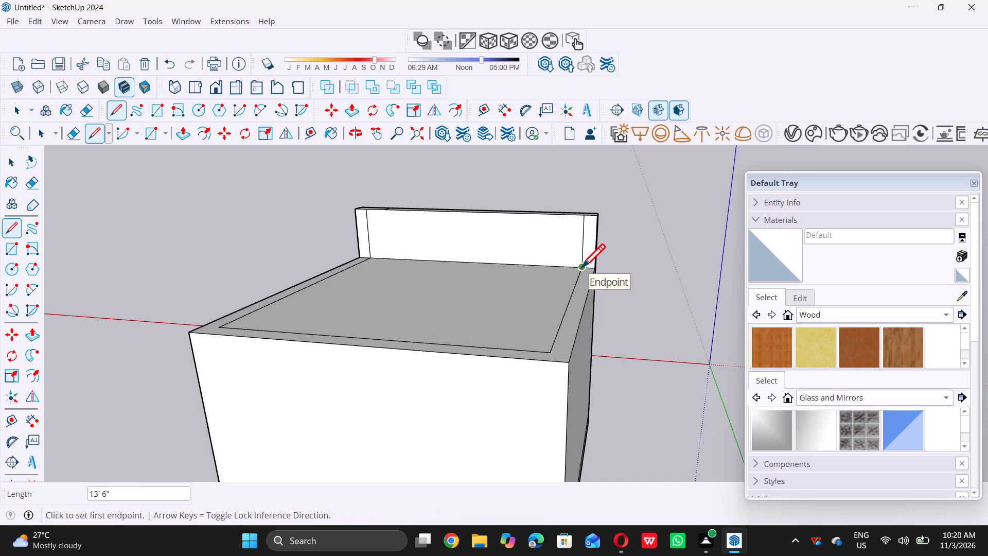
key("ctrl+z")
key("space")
Examine the building from the front, from above and from behind, checking where the header meets the walls.
scroll(574, 268, "down", 7)
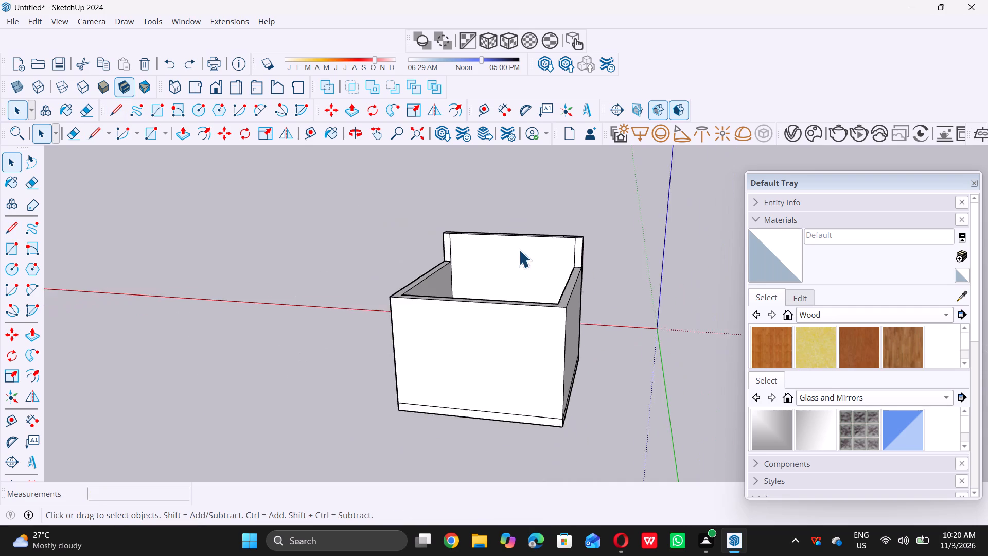
scroll(519, 250, "down", 4)
middle_click_drag(571, 278, 105, 258)
middle_click(104, 258)
middle_click_drag(500, 276, 374, 248)
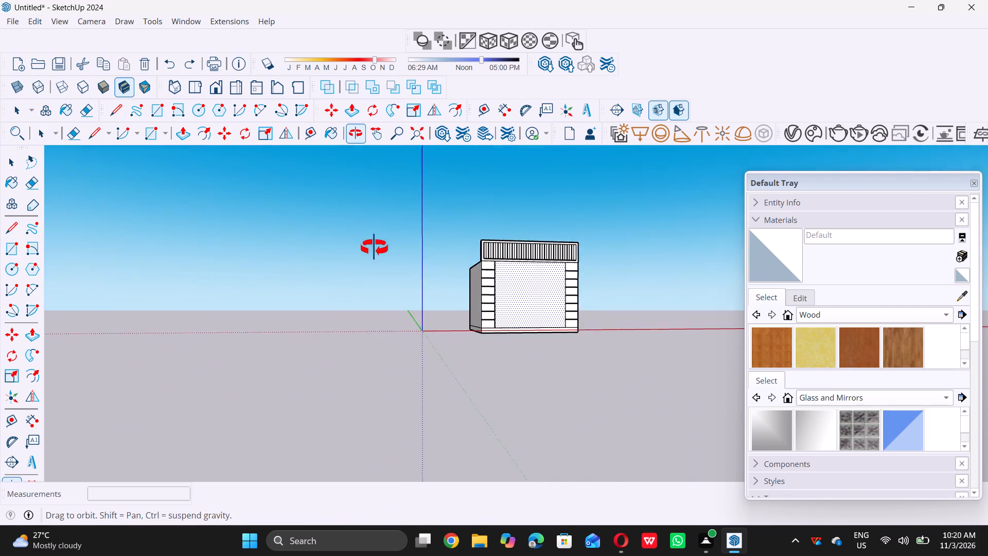
middle_click_drag(374, 248, 507, 429)
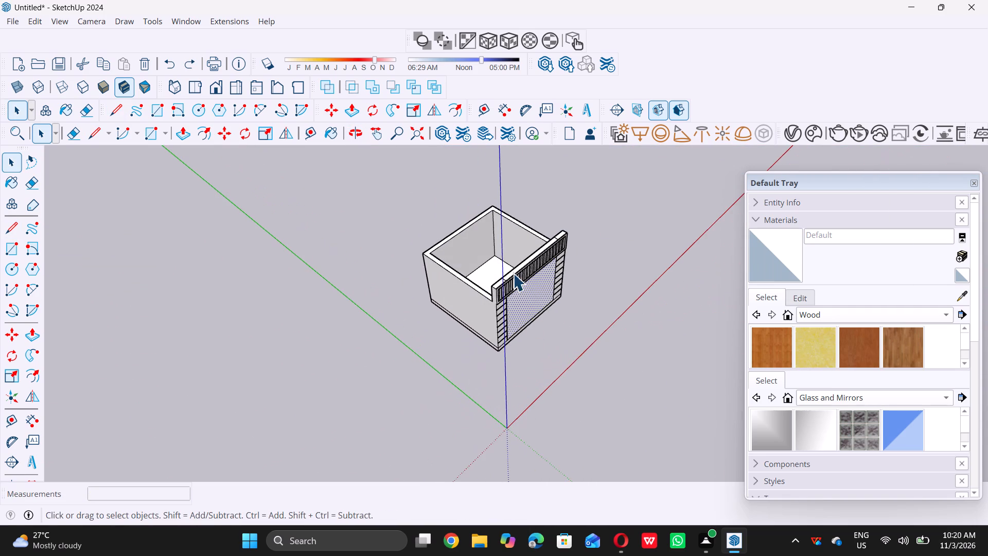
scroll(513, 272, "up", 6)
scroll(520, 287, "down", 10)
middle_click_drag(478, 306, 538, 289)
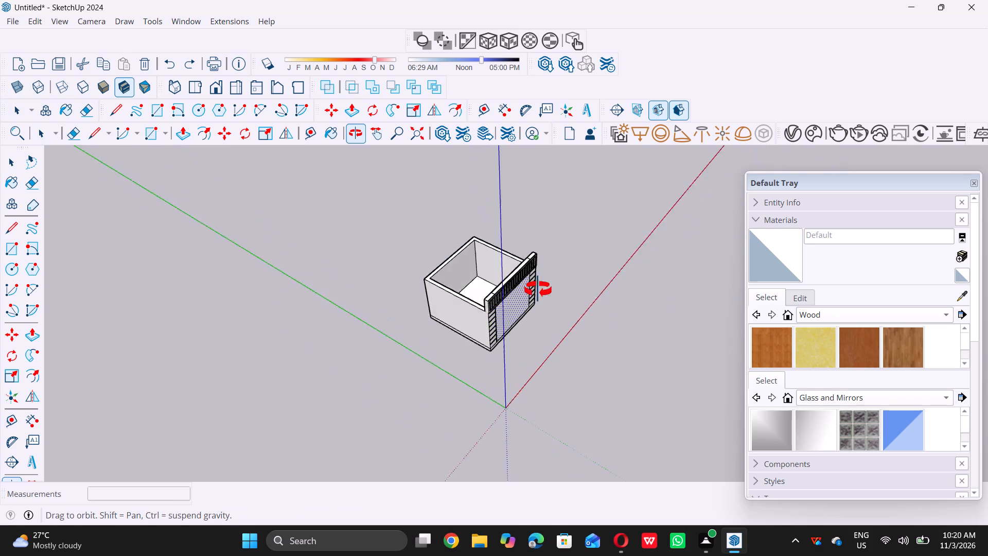
middle_click_drag(538, 289, 758, 257)
middle_click_drag(762, 257, 772, 254)
middle_click_drag(462, 279, 462, 277)
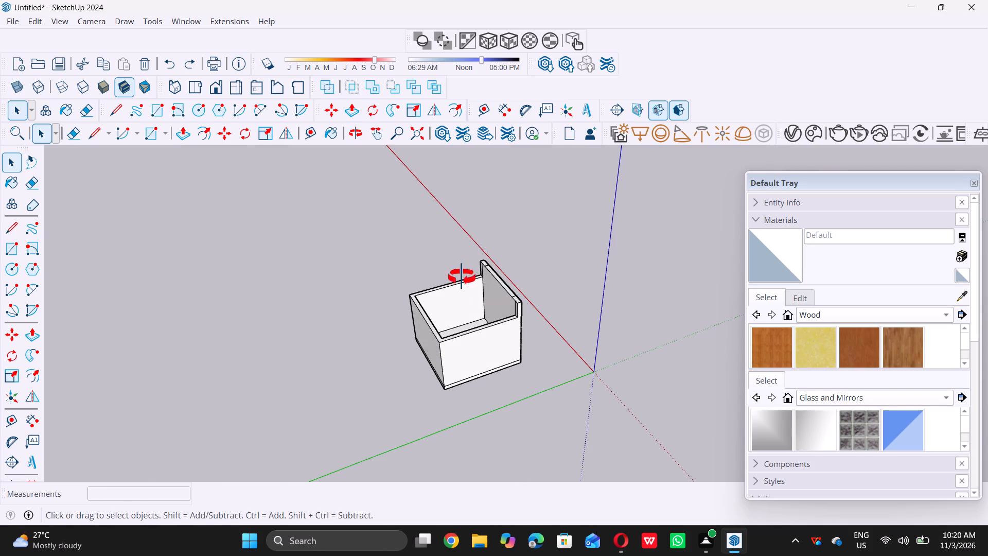
middle_click_drag(462, 277, 519, 247)
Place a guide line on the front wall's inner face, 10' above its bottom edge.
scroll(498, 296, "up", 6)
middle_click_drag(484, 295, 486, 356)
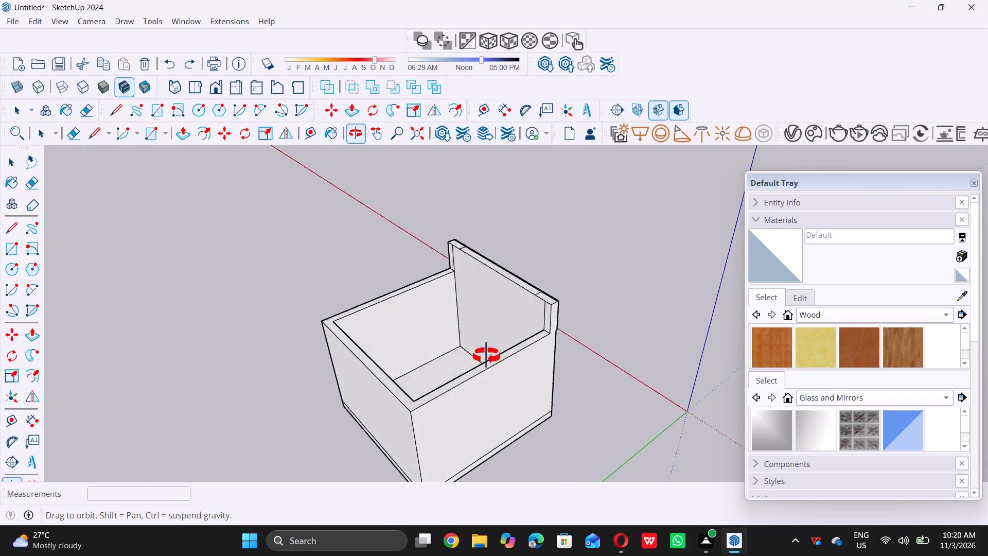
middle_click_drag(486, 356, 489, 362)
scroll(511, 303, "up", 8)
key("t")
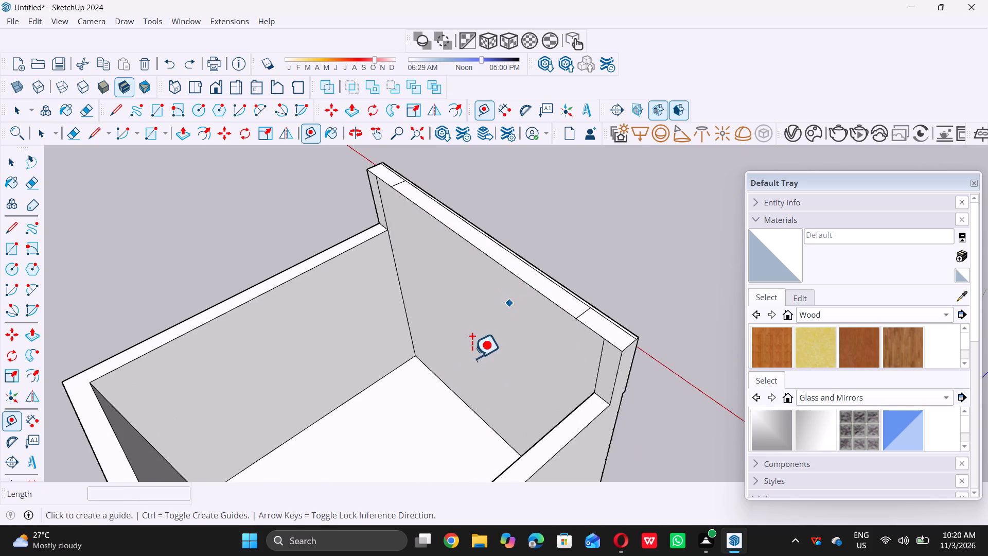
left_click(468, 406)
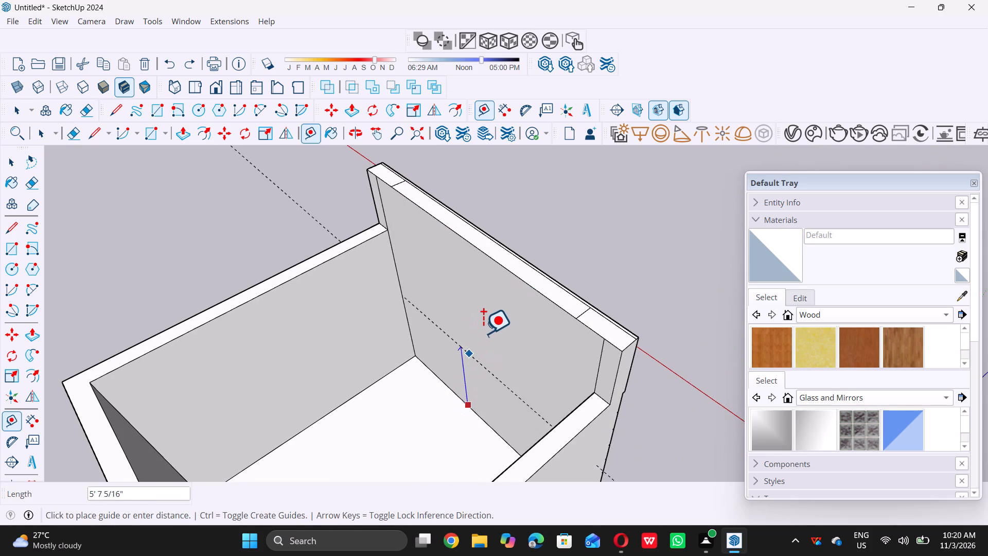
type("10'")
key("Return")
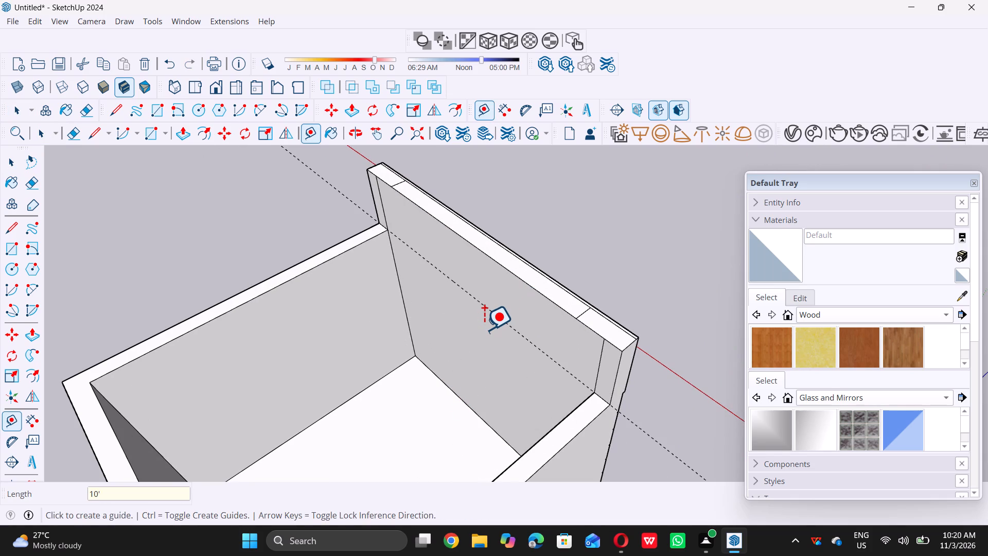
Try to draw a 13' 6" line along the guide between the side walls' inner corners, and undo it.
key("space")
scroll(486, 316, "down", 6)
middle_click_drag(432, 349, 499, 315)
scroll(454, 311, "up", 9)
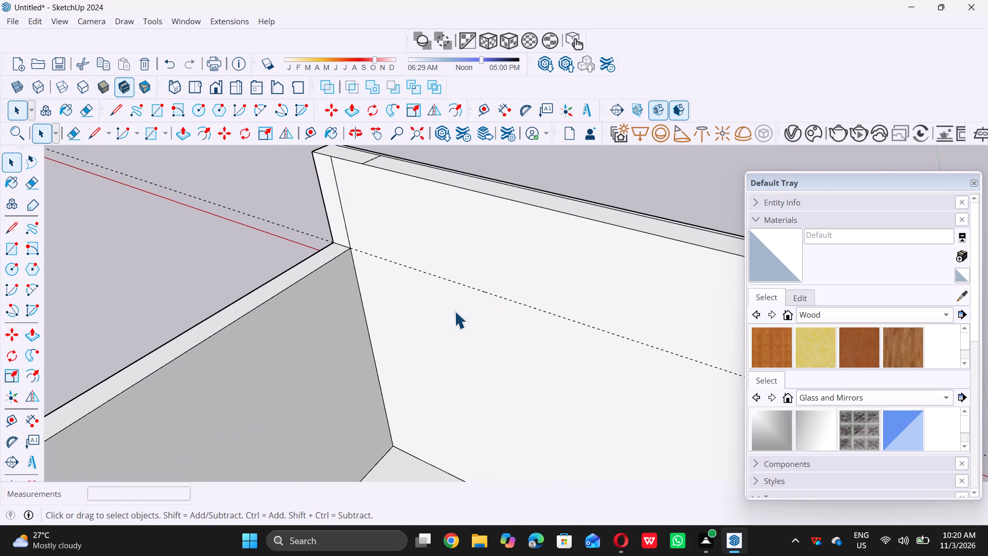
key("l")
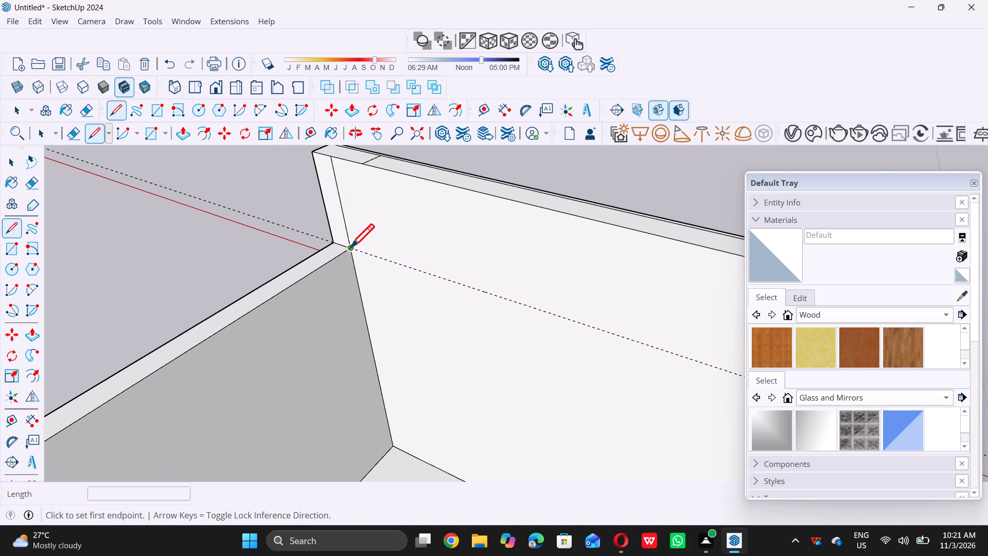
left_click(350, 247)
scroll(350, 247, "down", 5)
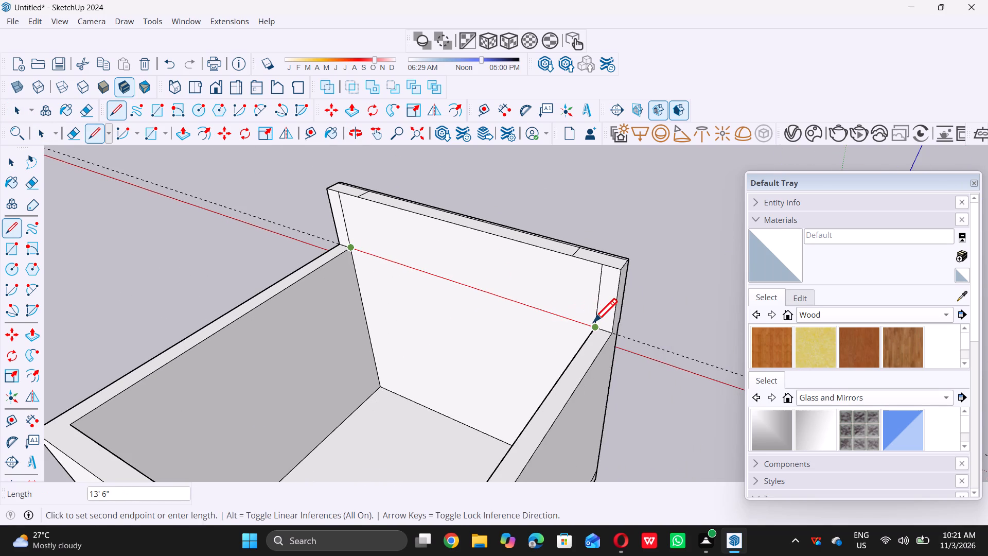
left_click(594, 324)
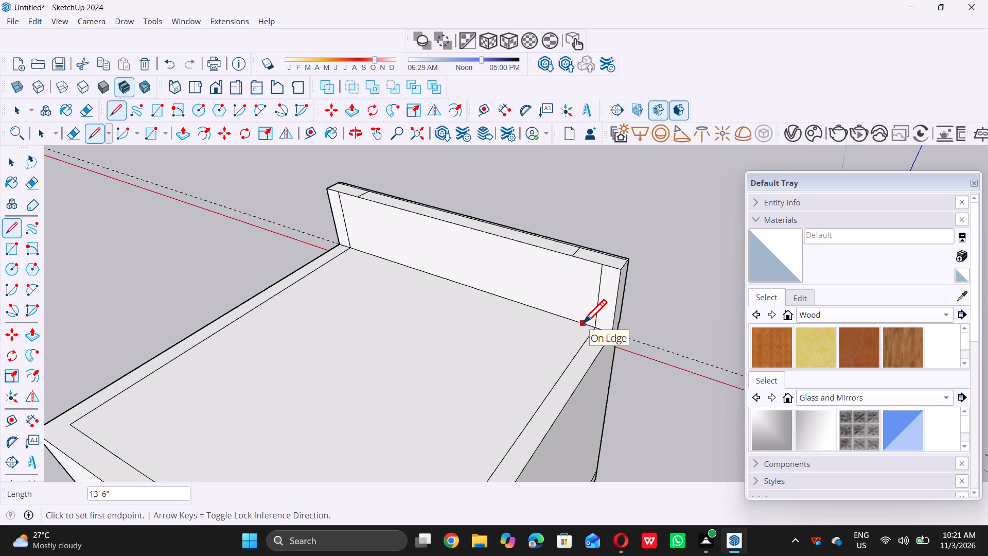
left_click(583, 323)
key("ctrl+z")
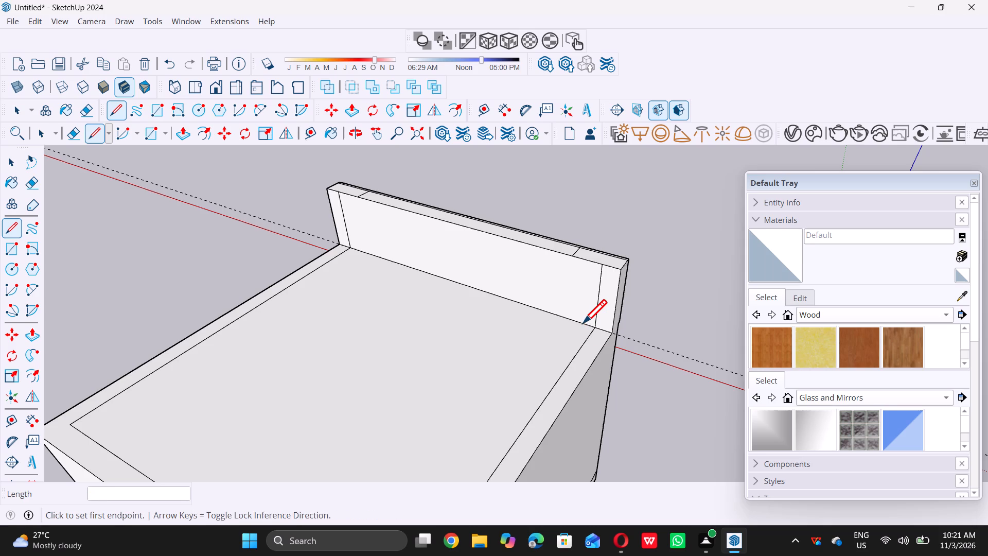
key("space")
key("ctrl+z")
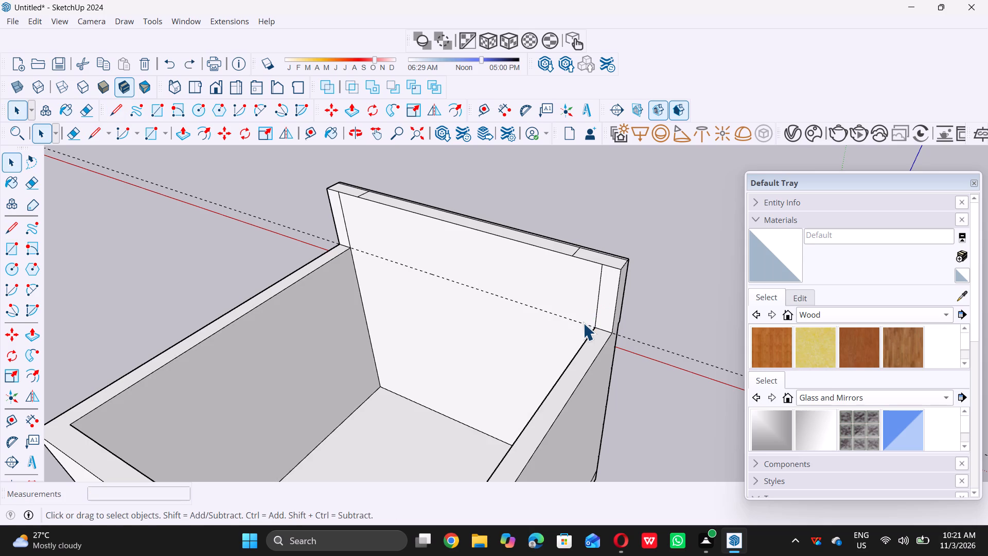
Delete all guides in the model.
scroll(583, 323, "down", 9)
middle_click_drag(615, 340, 132, 311)
middle_click_drag(526, 309, 517, 255)
double_click(37, 17)
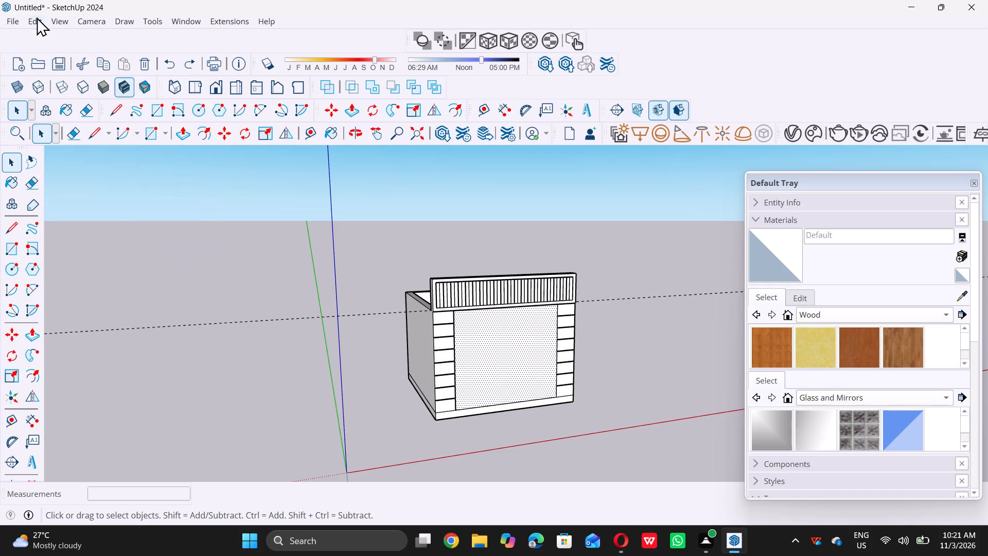
left_click(37, 17)
left_click(71, 147)
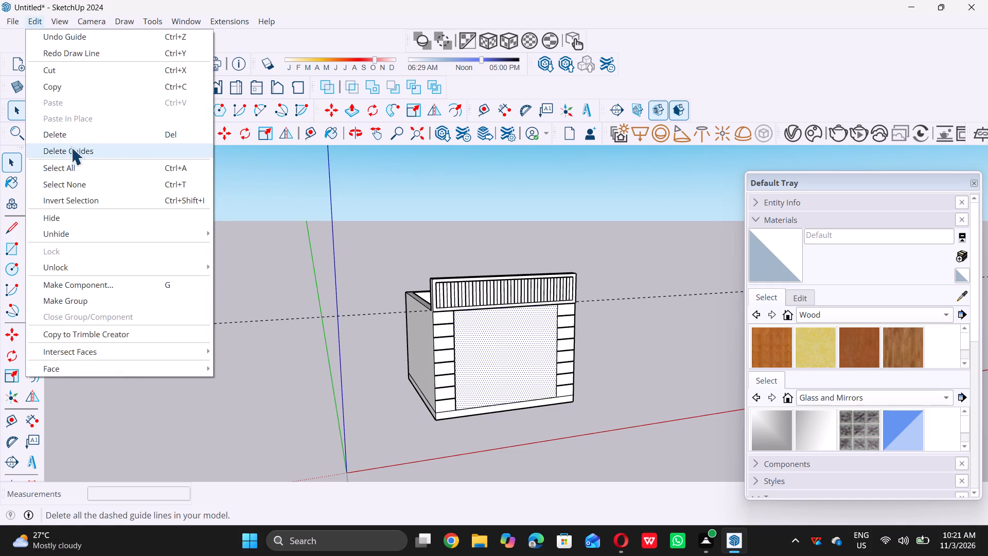
Deselect the facade's central panel.
scroll(71, 146, "down", 11)
middle_click_drag(296, 249, 167, 326)
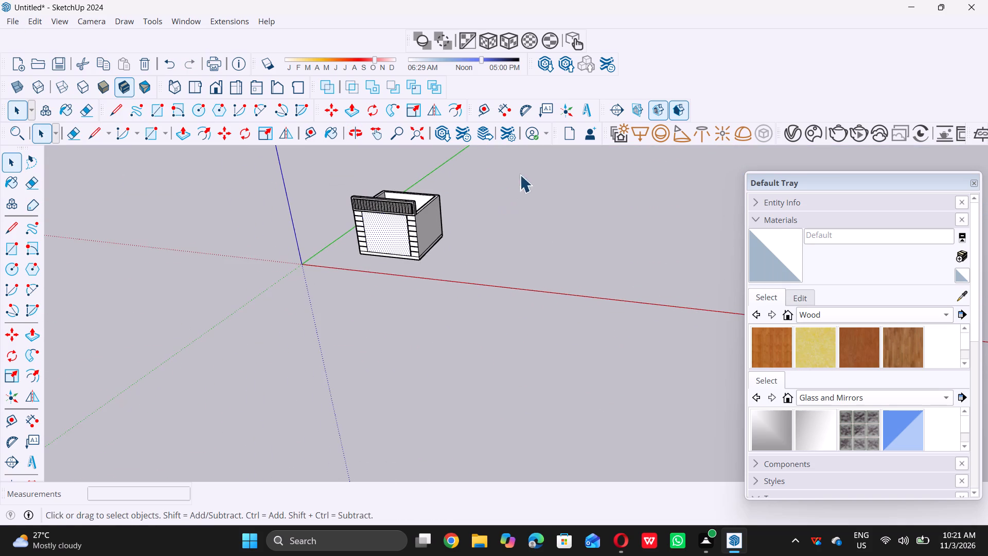
scroll(451, 207, "up", 1)
scroll(438, 233, "down", 9)
scroll(462, 212, "up", 7)
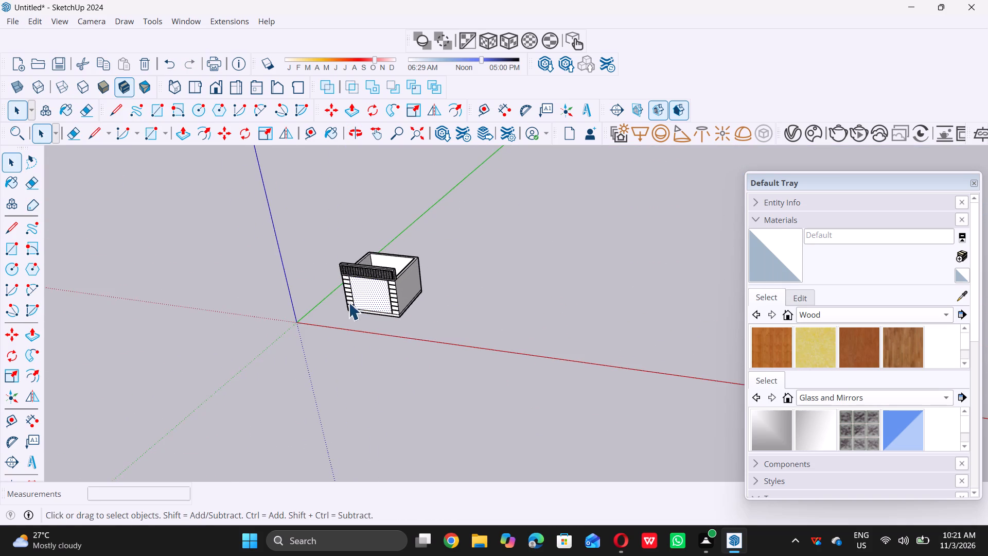
middle_click_drag(350, 294, 365, 196)
scroll(365, 196, "up", 1)
scroll(384, 293, "up", 9)
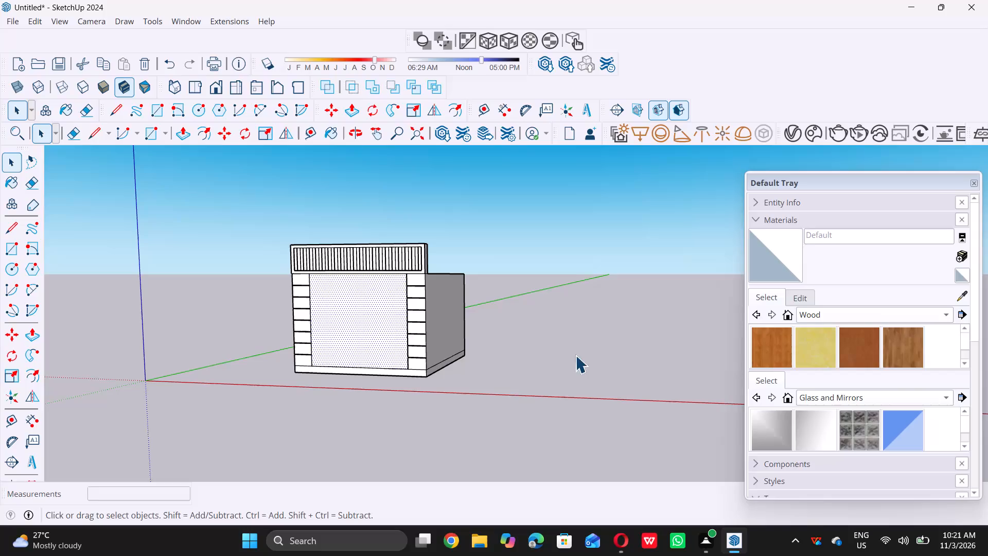
left_click(575, 354)
Examine the facade's fluted header, central panel and grooved columns from the front.
middle_click_drag(319, 252, 365, 259)
middle_click(365, 259)
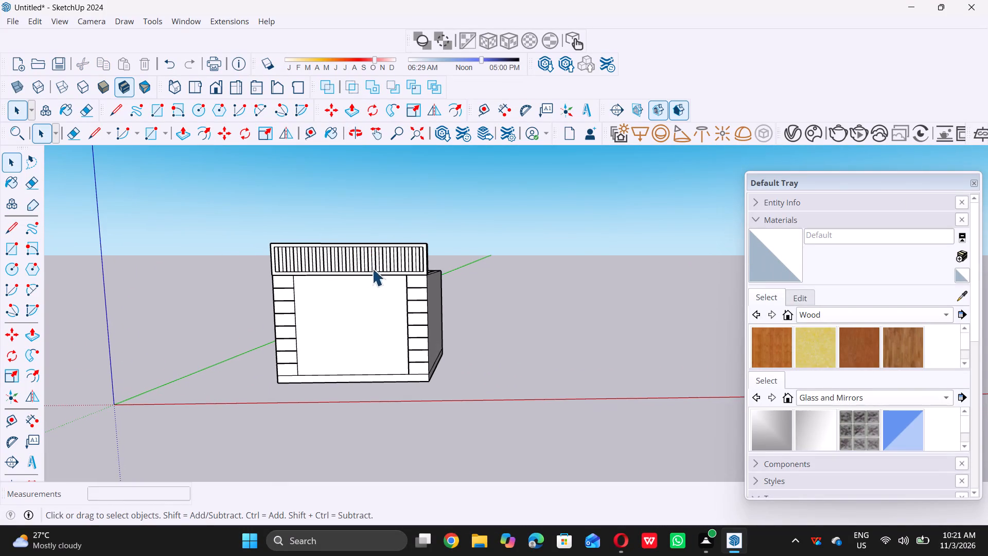
scroll(376, 297, "down", 5)
middle_click_drag(333, 277, 332, 258)
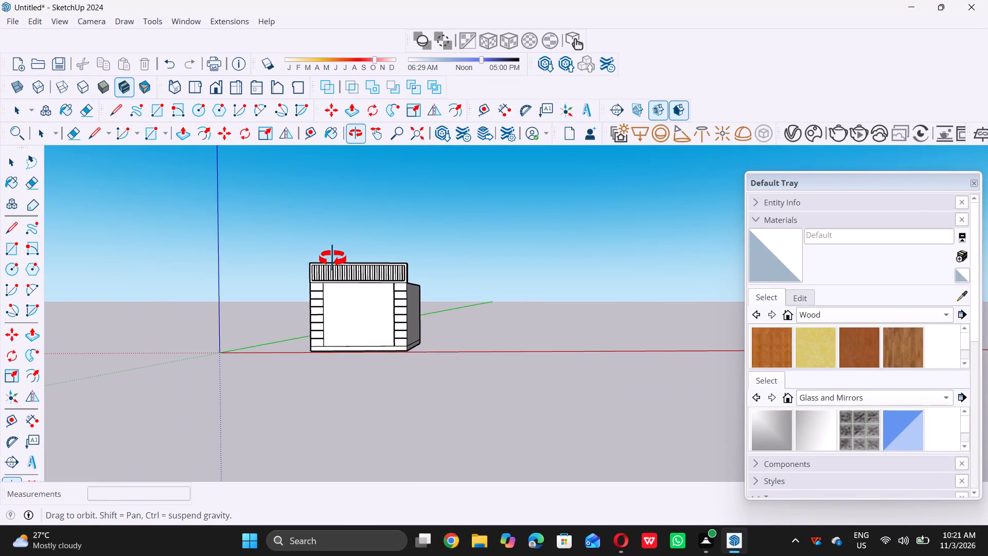
middle_click_drag(332, 258, 328, 279)
scroll(331, 274, "up", 6)
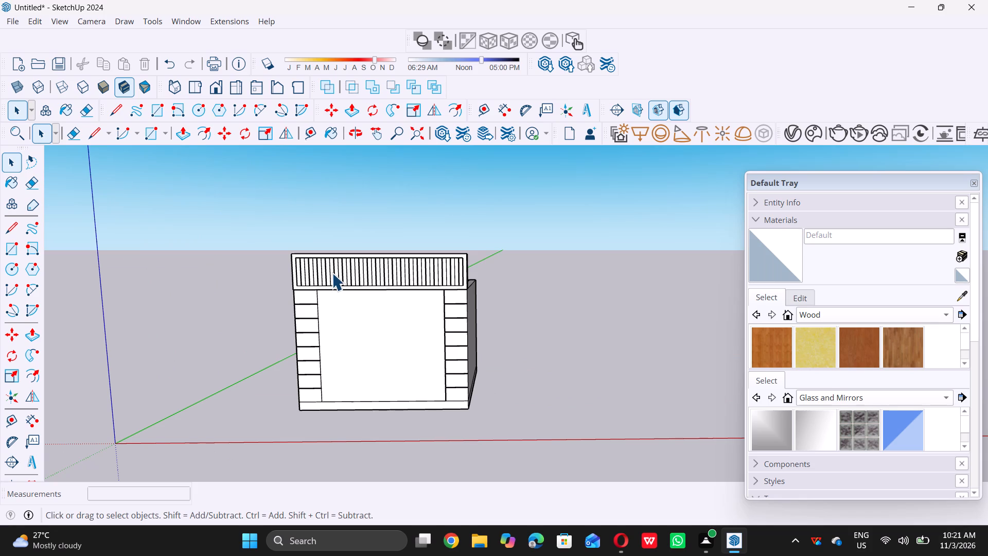
scroll(344, 274, "down", 3)
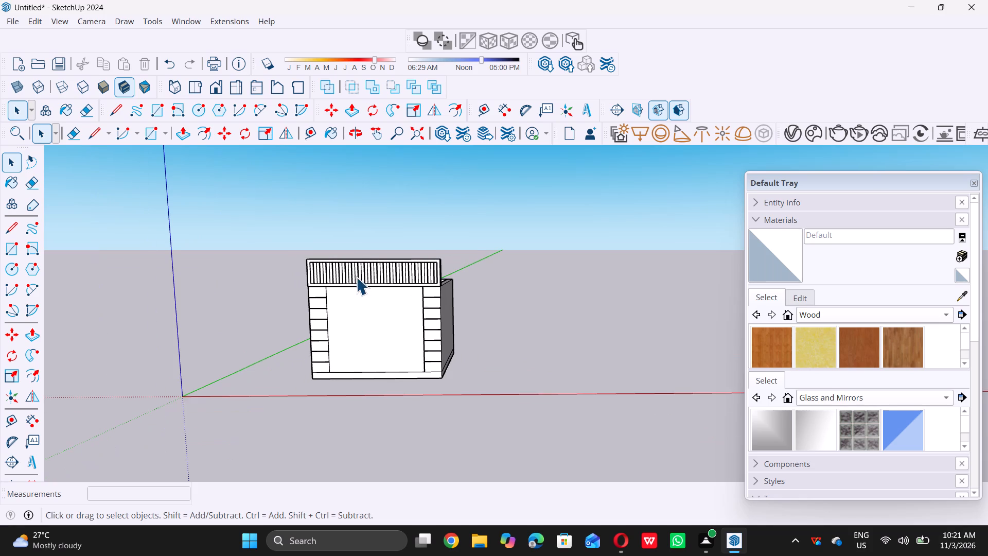
middle_click_drag(324, 303, 354, 266)
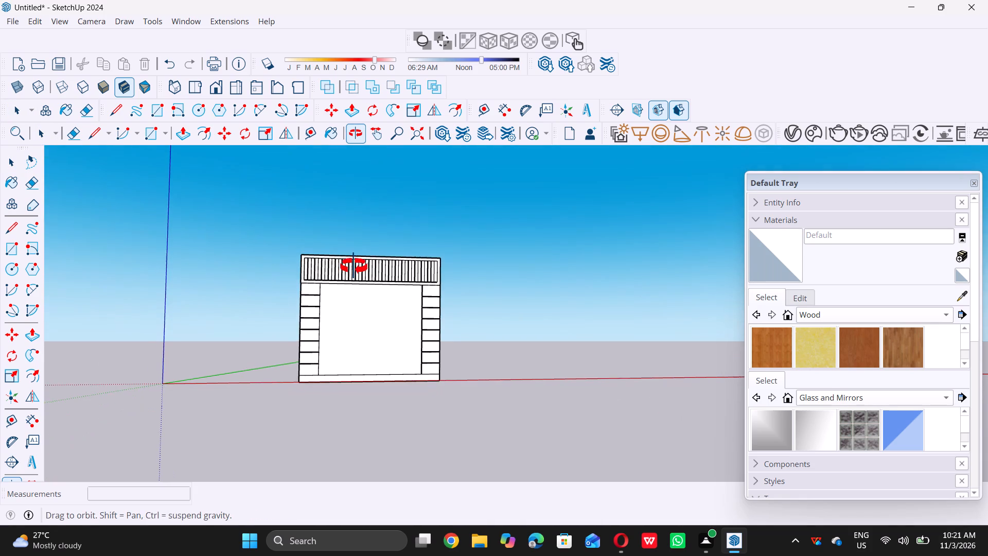
middle_click_drag(354, 266, 351, 266)
middle_click_drag(351, 331, 350, 323)
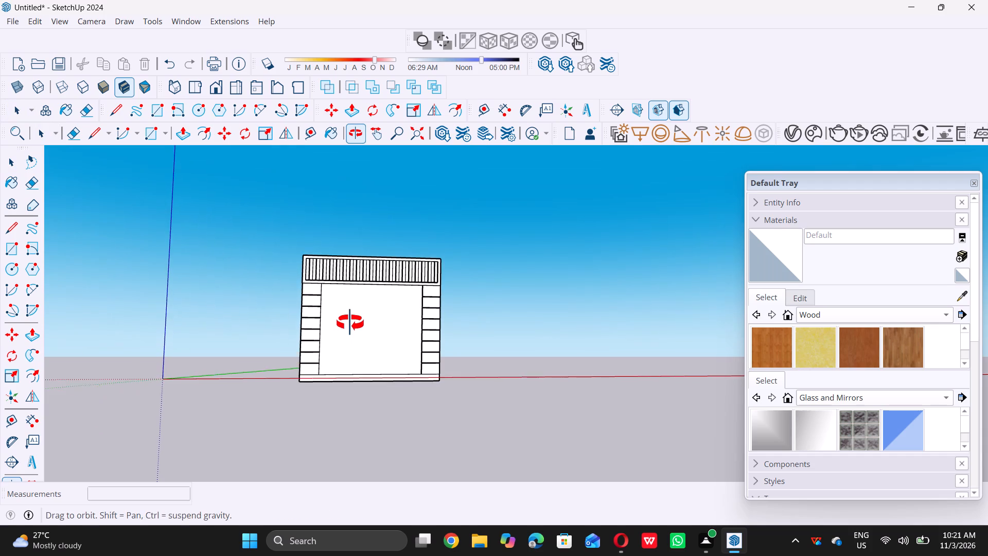
middle_click_drag(350, 323, 349, 317)
Examine up close where the fluted header meets the left grooved column and side wall, from the front and above.
scroll(337, 285, "up", 18)
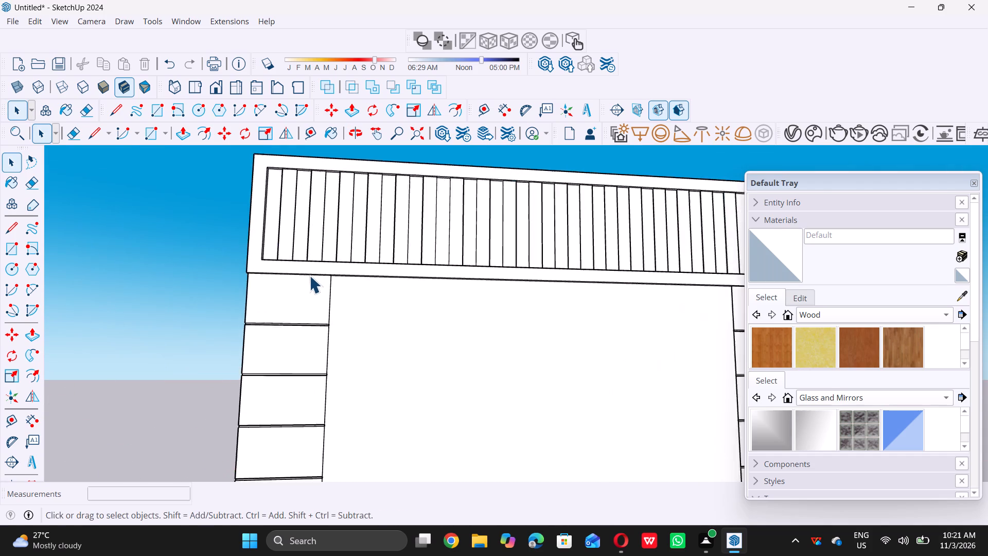
scroll(309, 275, "up", 8)
middle_click_drag(315, 248, 270, 327)
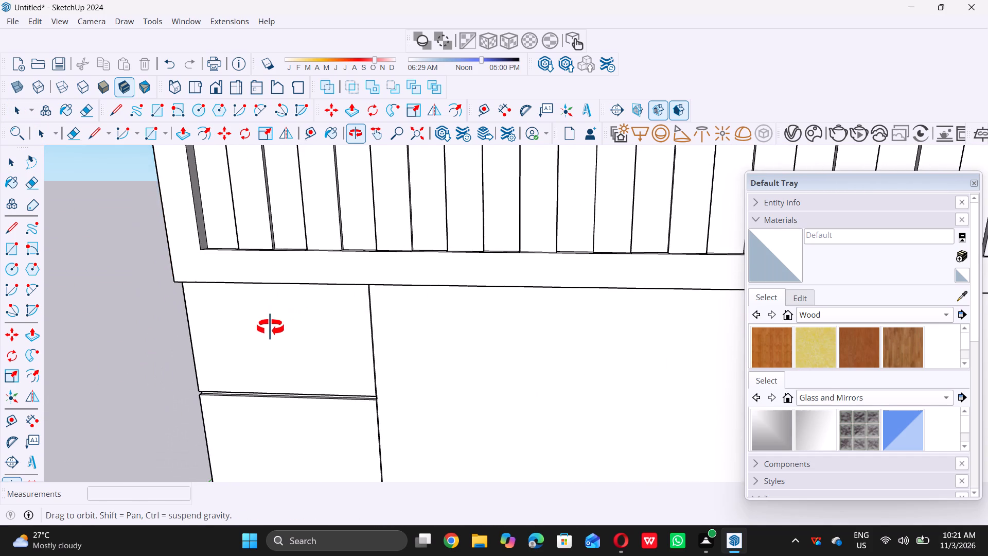
middle_click_drag(270, 327, 291, 296)
scroll(292, 293, "down", 13)
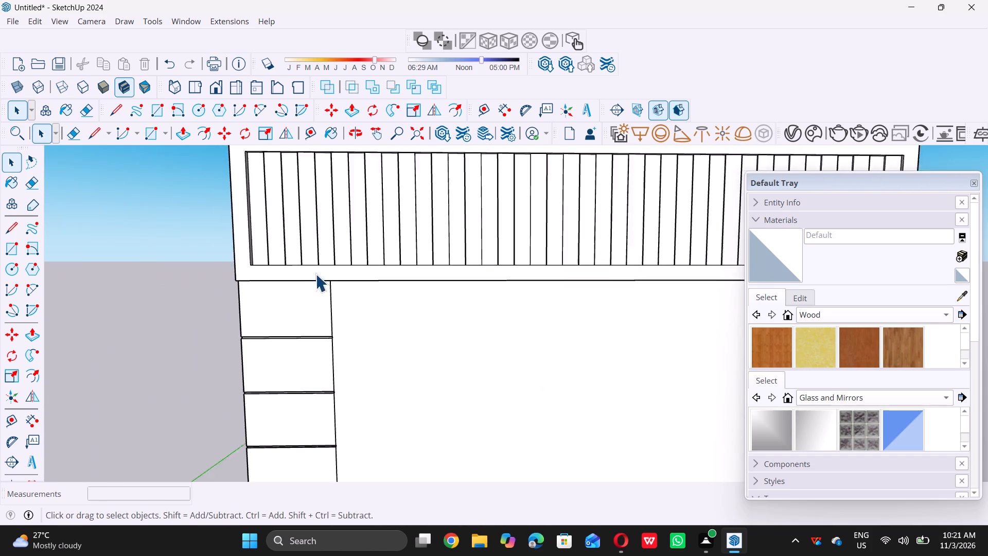
scroll(315, 274, "down", 7)
middle_click_drag(263, 286, 446, 367)
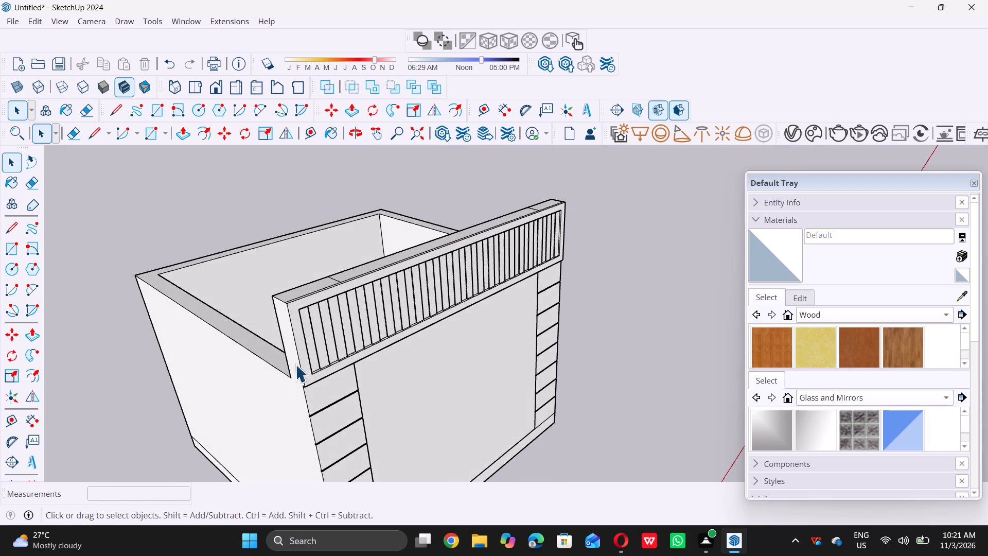
scroll(307, 342, "down", 11)
middle_click_drag(299, 378, 334, 375)
scroll(321, 352, "up", 5)
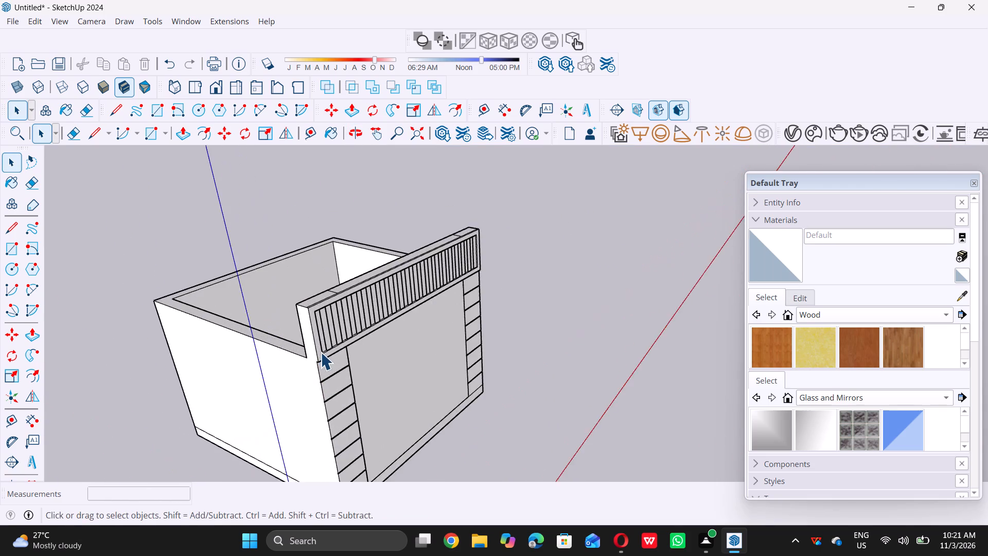
Push/Pull the border face around the fluted header outward by 2'.
scroll(320, 353, "up", 15)
left_click(323, 358)
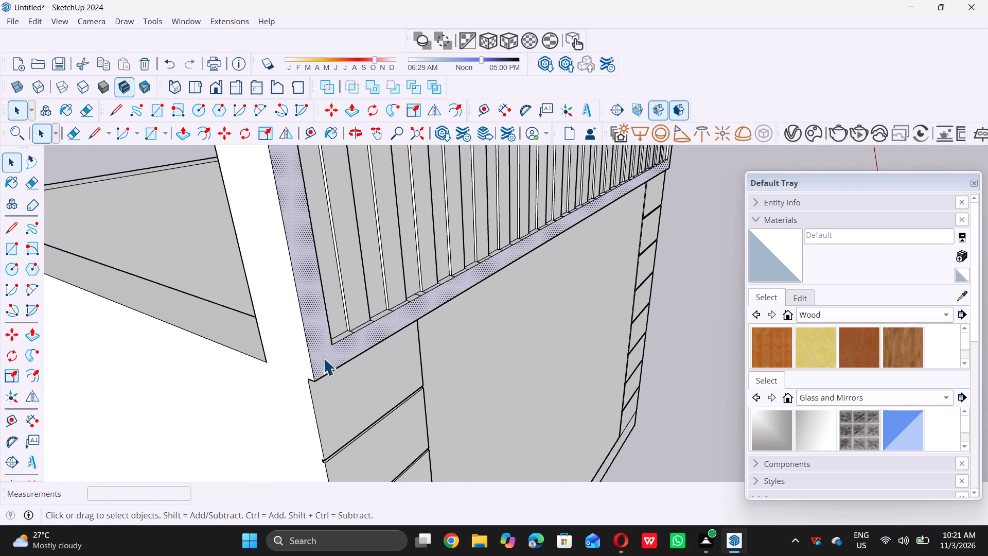
key("p")
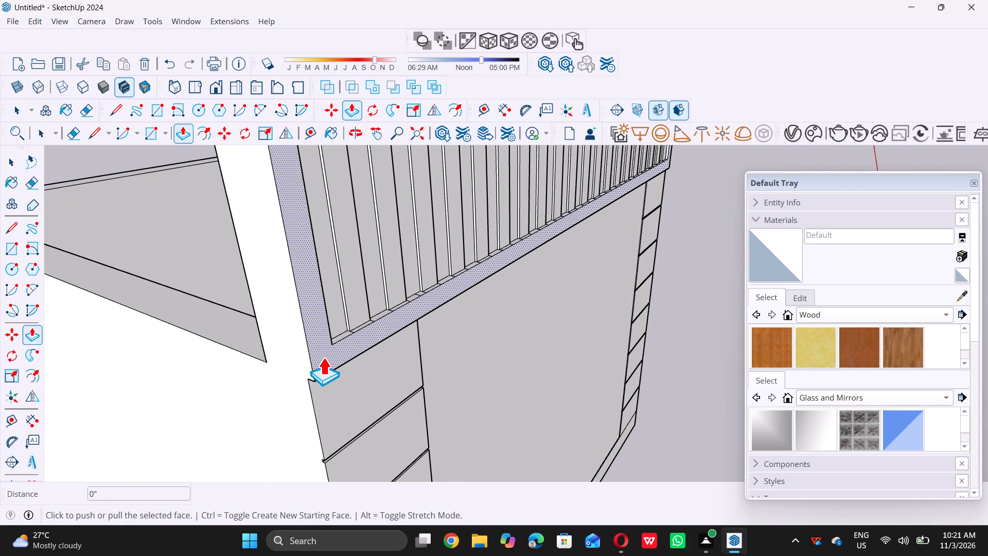
double_click(323, 357)
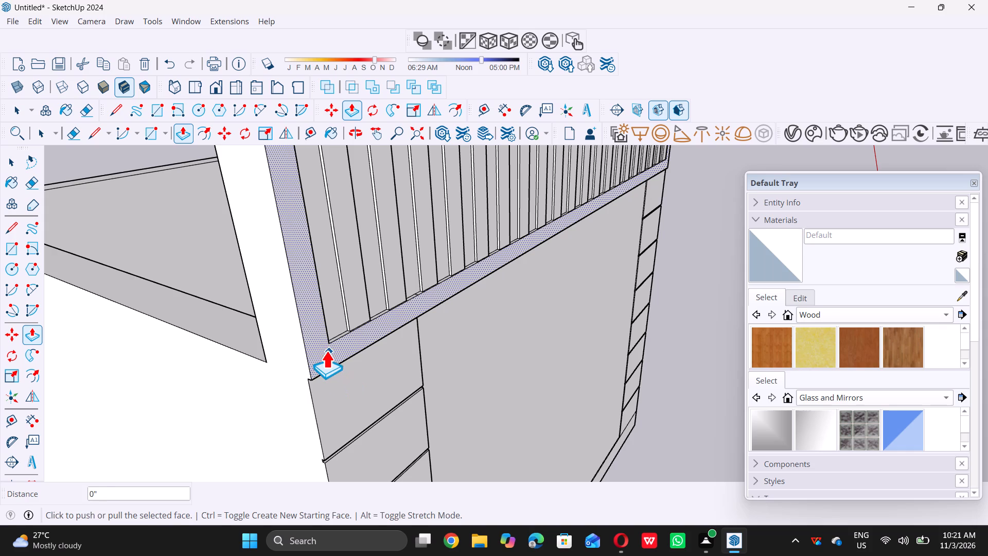
left_click(326, 351)
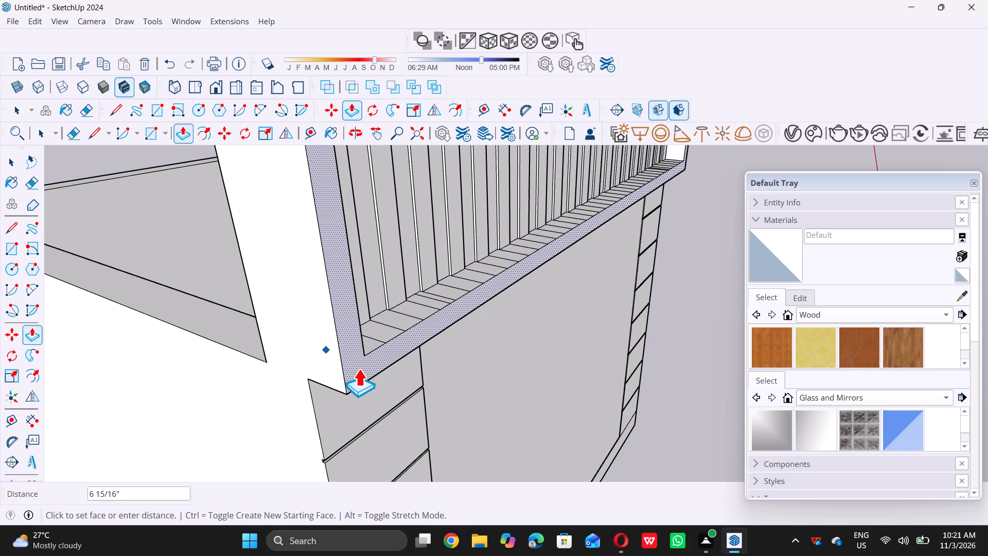
key("2")
key("apostrophe")
key("Return")
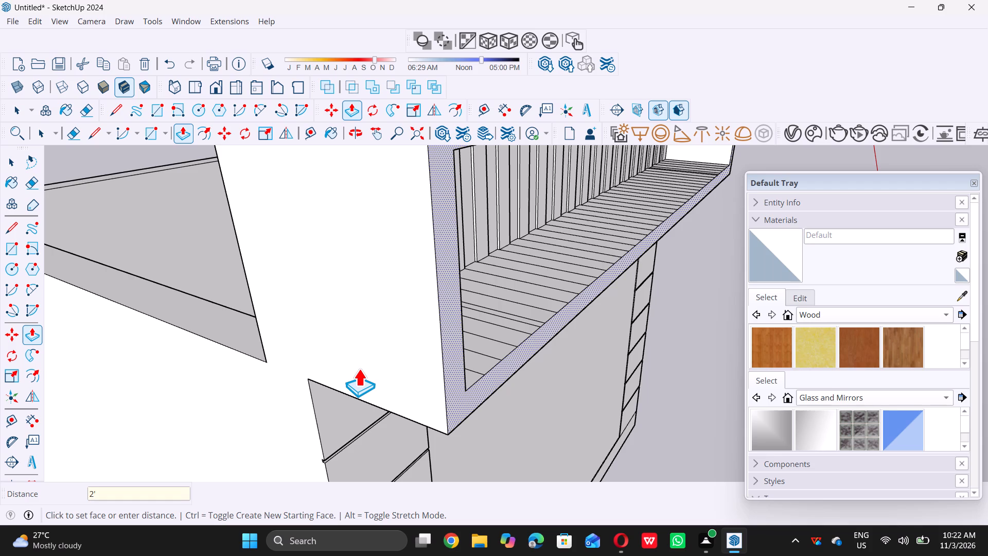
Pull the second narrow strip from the left inside the header forward about 1' 10".
scroll(357, 369, "down", 16)
middle_click_drag(382, 343, 360, 307)
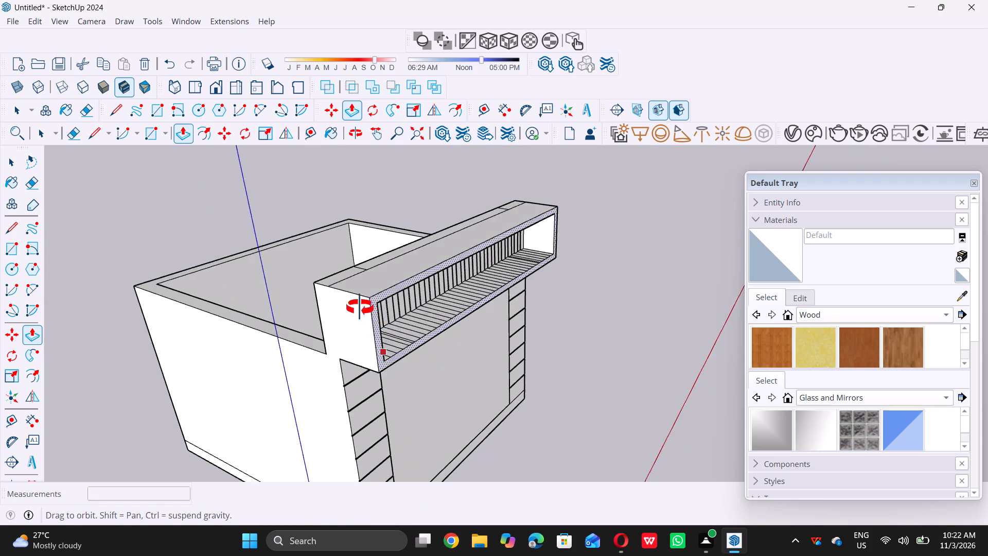
middle_click_drag(360, 307, 254, 237)
key("space")
middle_click_drag(387, 231, 192, 249)
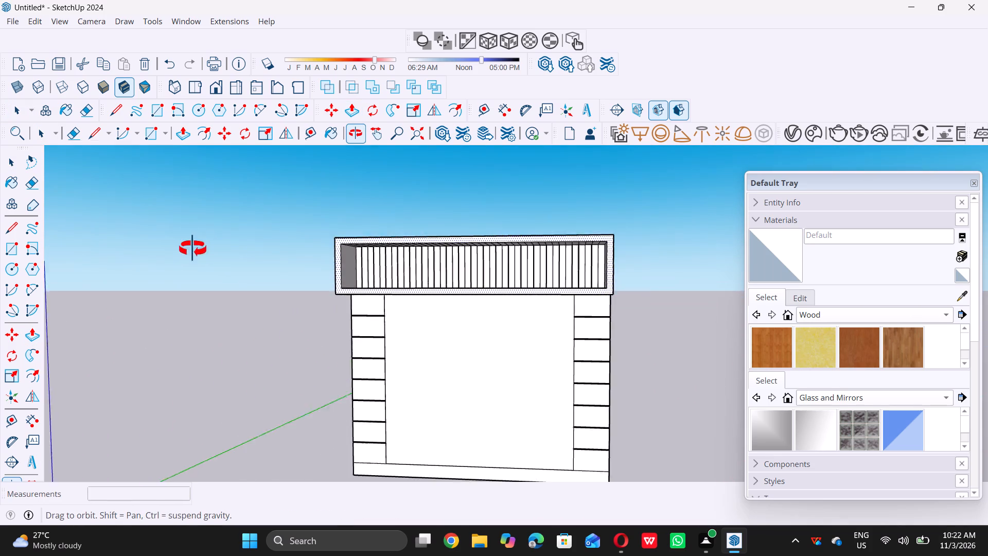
middle_click_drag(192, 249, 165, 249)
scroll(411, 271, "up", 16)
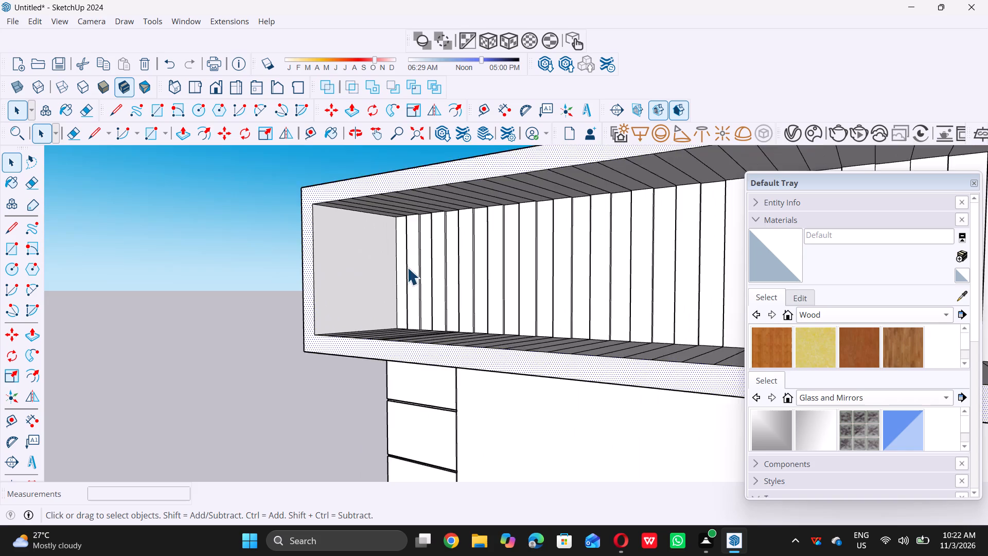
scroll(407, 267, "up", 7)
scroll(427, 336, "down", 6)
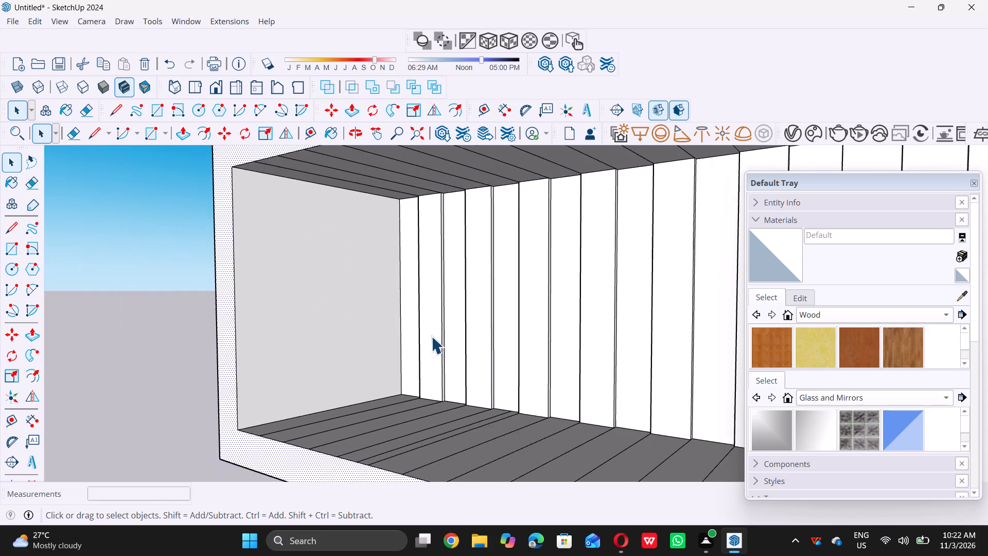
scroll(431, 336, "down", 1)
triple_click(430, 337)
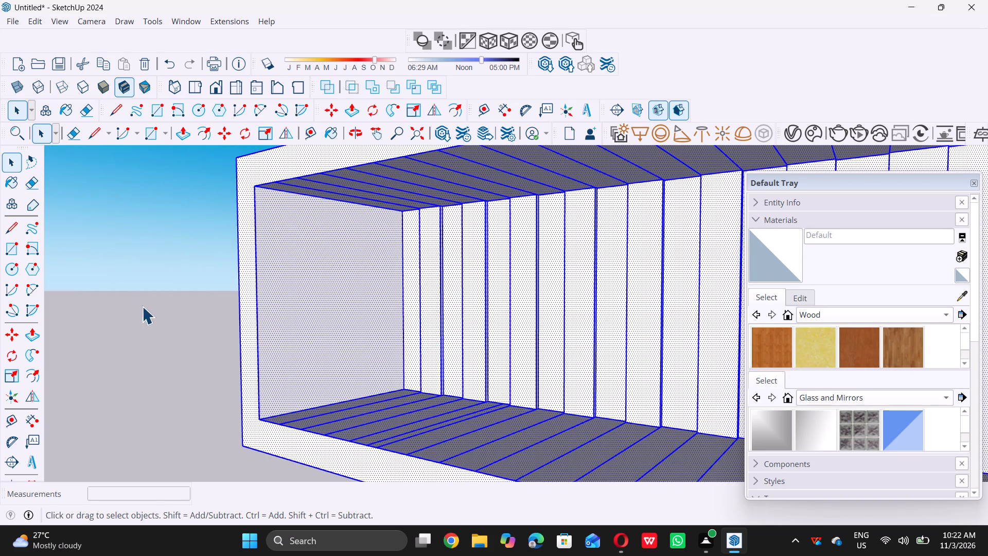
triple_click(139, 301)
key("p")
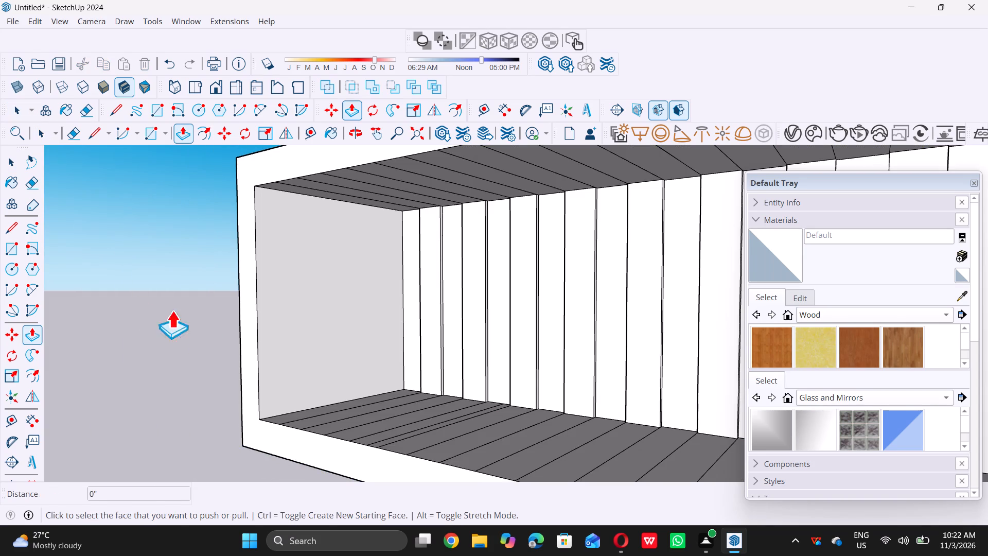
left_click(429, 361)
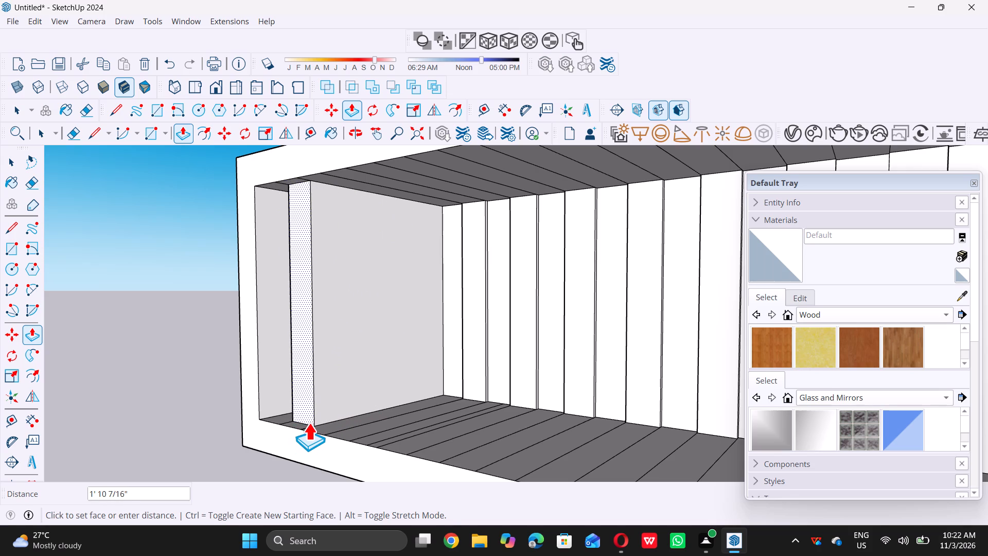
left_click(309, 423)
key("space")
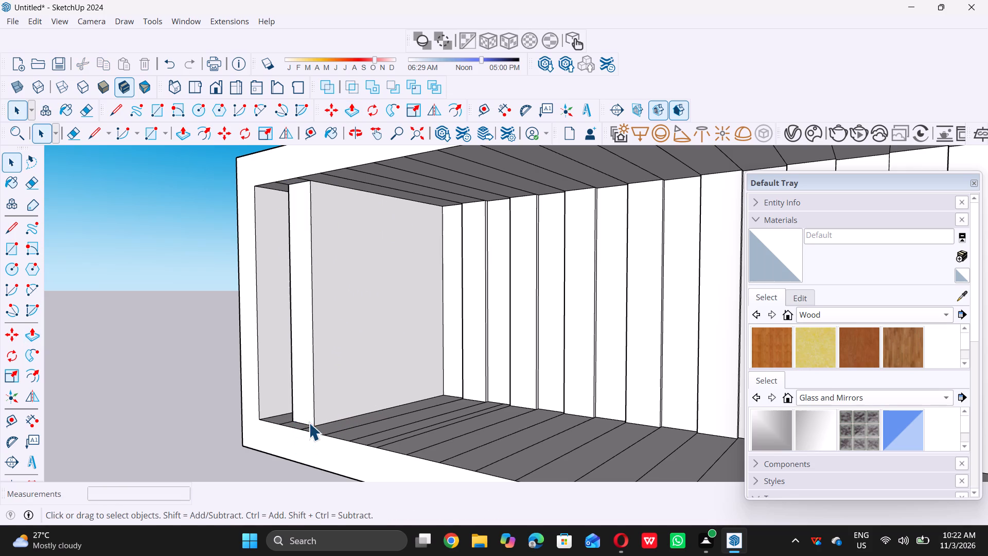
Examine the deepened header and the strip pulled forward at its left end from the front, both sides and above.
scroll(309, 423, "down", 16)
middle_click_drag(377, 379, 474, 352)
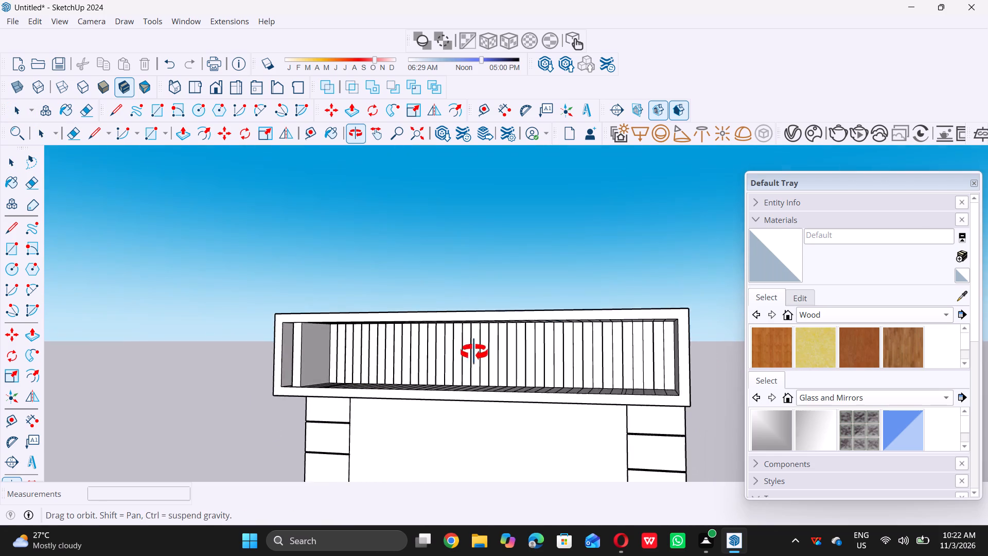
middle_click_drag(474, 352, 560, 371)
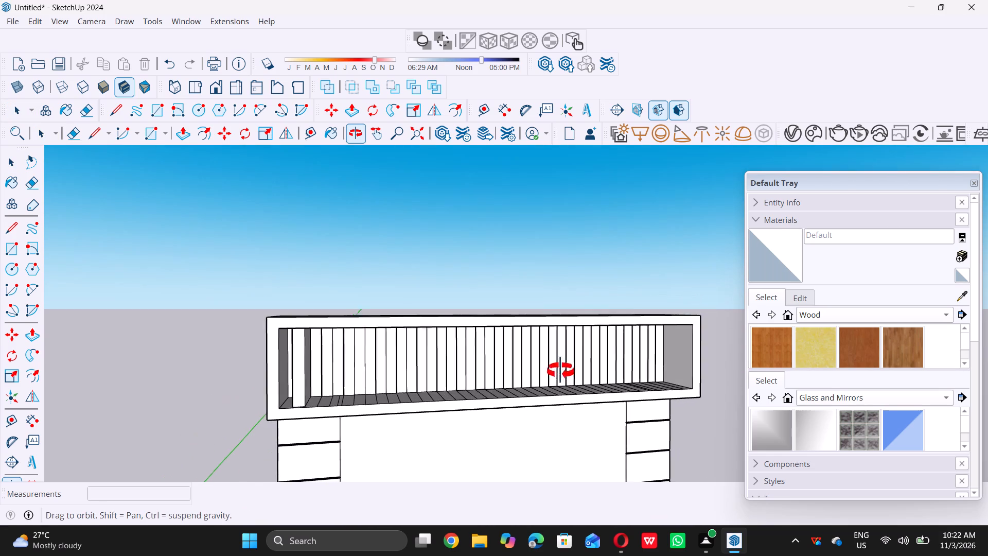
middle_click_drag(560, 371, 574, 355)
scroll(552, 349, "down", 19)
middle_click_drag(561, 335, 529, 344)
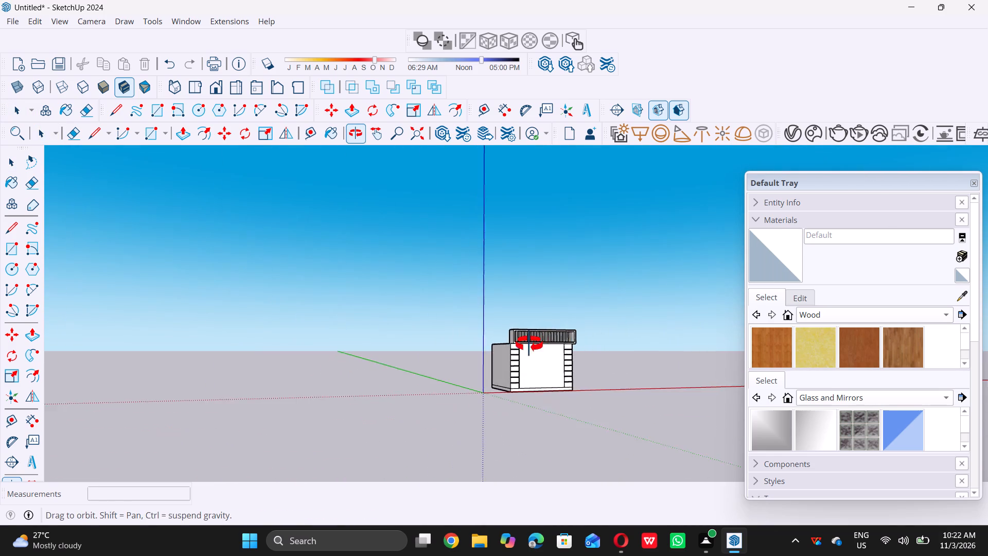
middle_click_drag(529, 344, 495, 333)
middle_click_drag(578, 332, 518, 356)
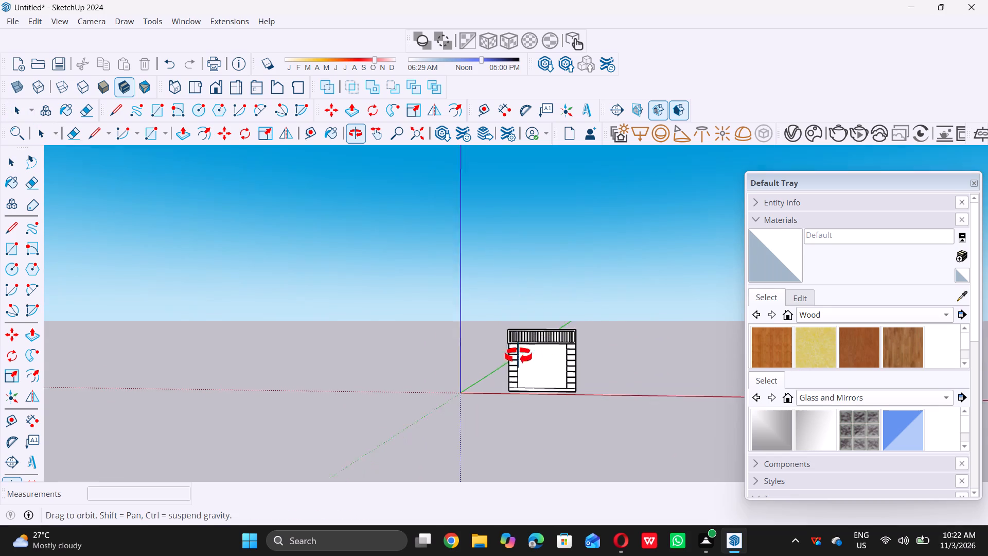
middle_click_drag(518, 356, 495, 362)
middle_click(493, 363)
scroll(522, 336, "up", 12)
scroll(427, 301, "down", 7)
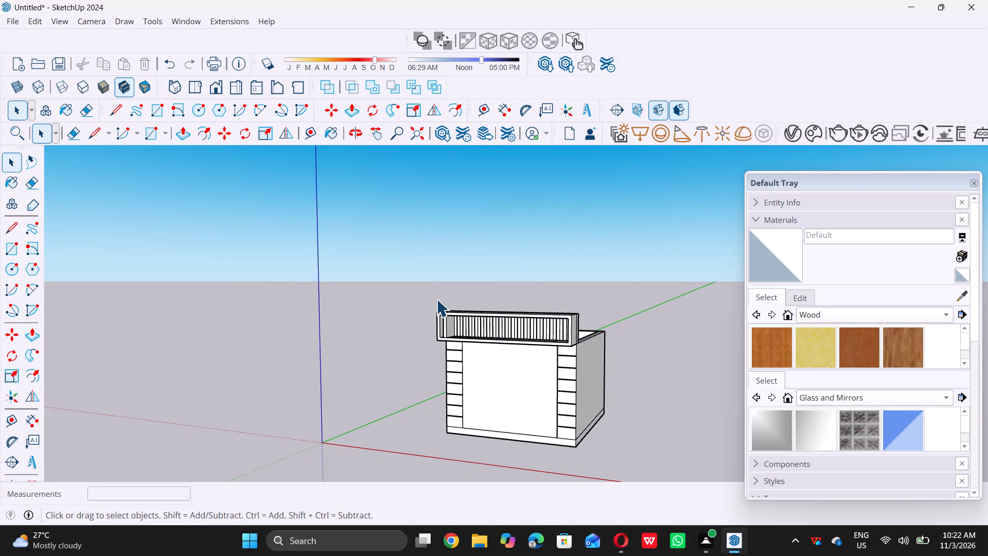
middle_click_drag(437, 299, 441, 344)
scroll(472, 322, "up", 13)
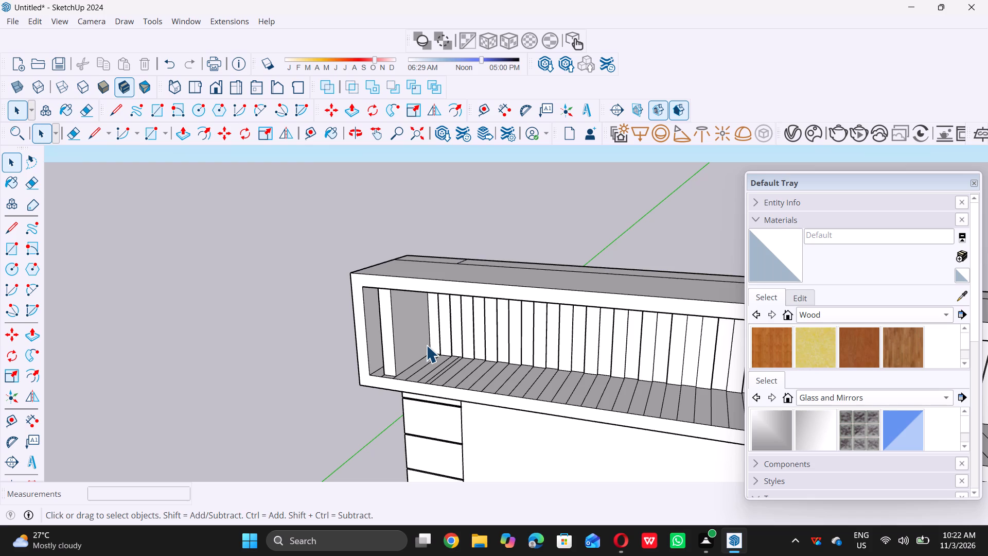
Select five alternate strip faces on the header's recessed back, starting beside the strip pulled forward at the left end.
scroll(426, 345, "down", 7)
scroll(368, 289, "down", 5)
middle_click_drag(418, 339, 417, 318)
scroll(417, 318, "up", 19)
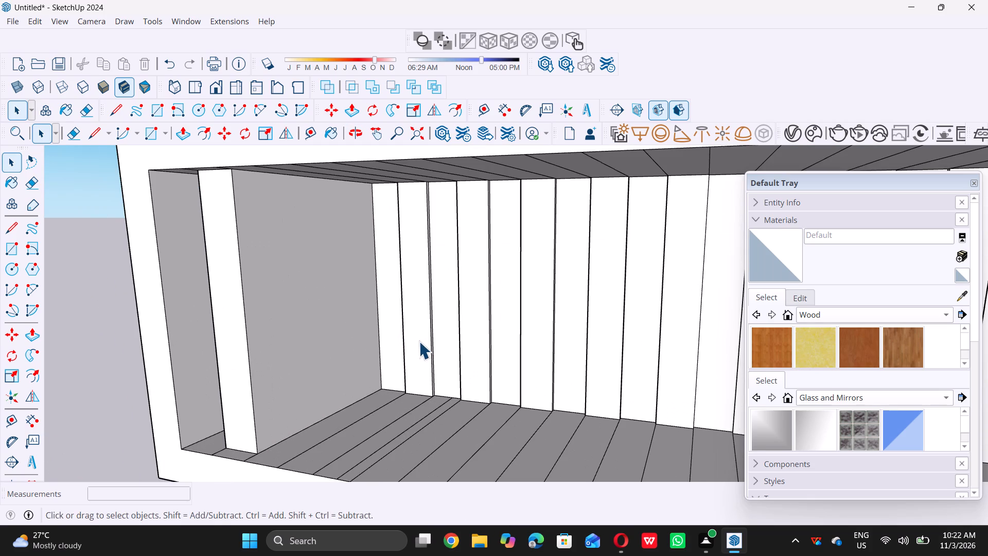
left_click(419, 341)
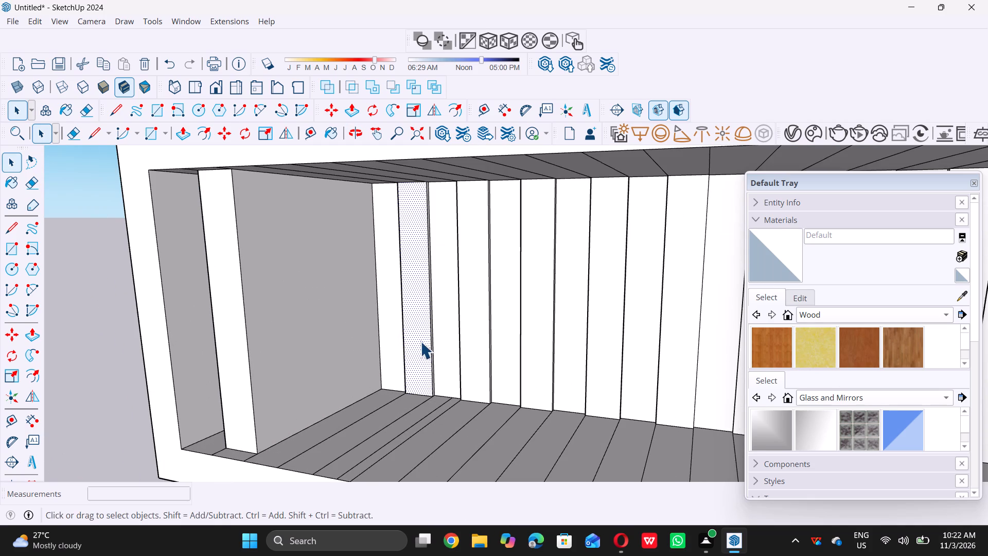
double_click(471, 355, "ctrl")
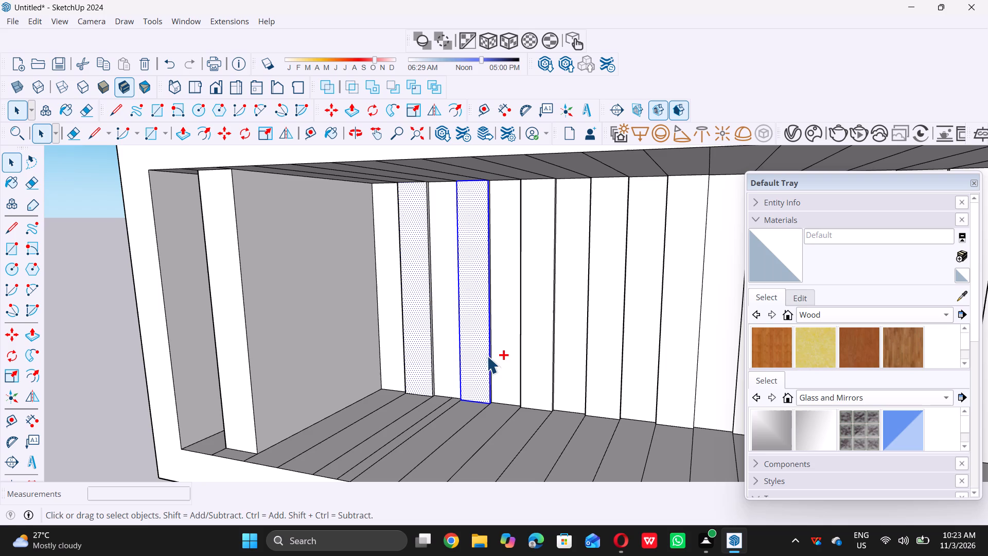
left_click(530, 358, "ctrl")
double_click(597, 366, "ctrl")
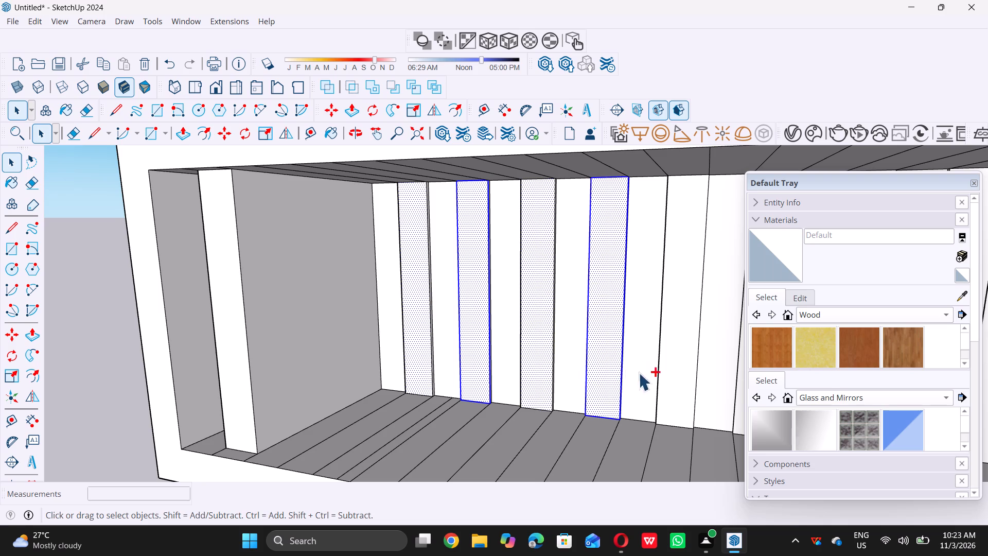
left_click(676, 375, "ctrl")
Extend the selection with further strip faces on the header's recessed back, continuing past its middle toward the right end.
scroll(347, 271, "down", 5, "ctrl")
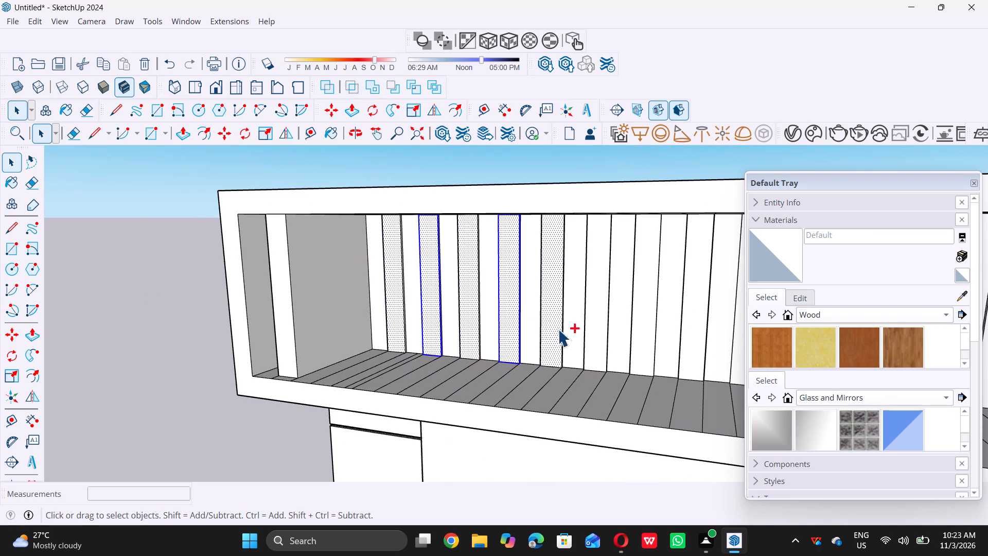
scroll(598, 337, "up", 4, "ctrl")
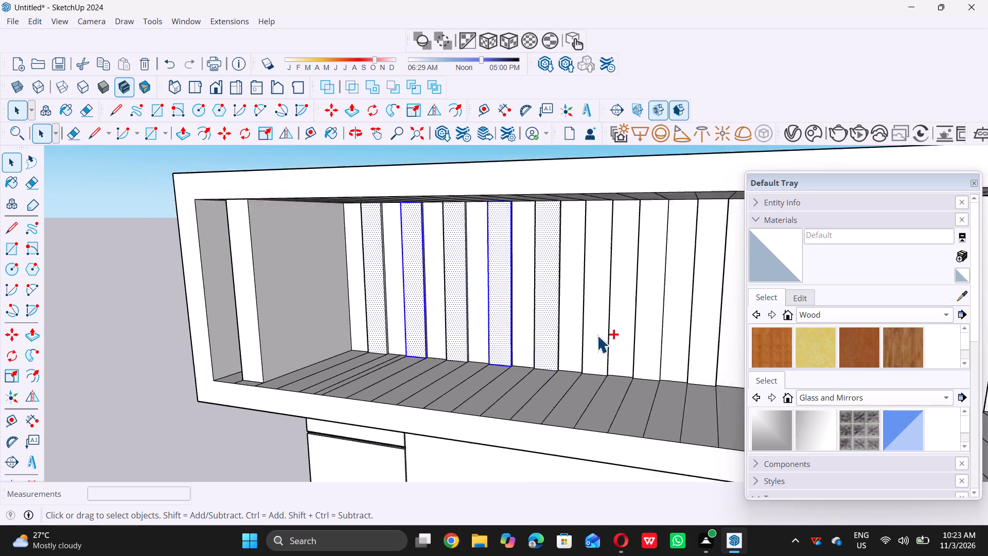
scroll(597, 335, "up", 5, "ctrl")
left_click(589, 344, "ctrl")
left_click(708, 346, "ctrl")
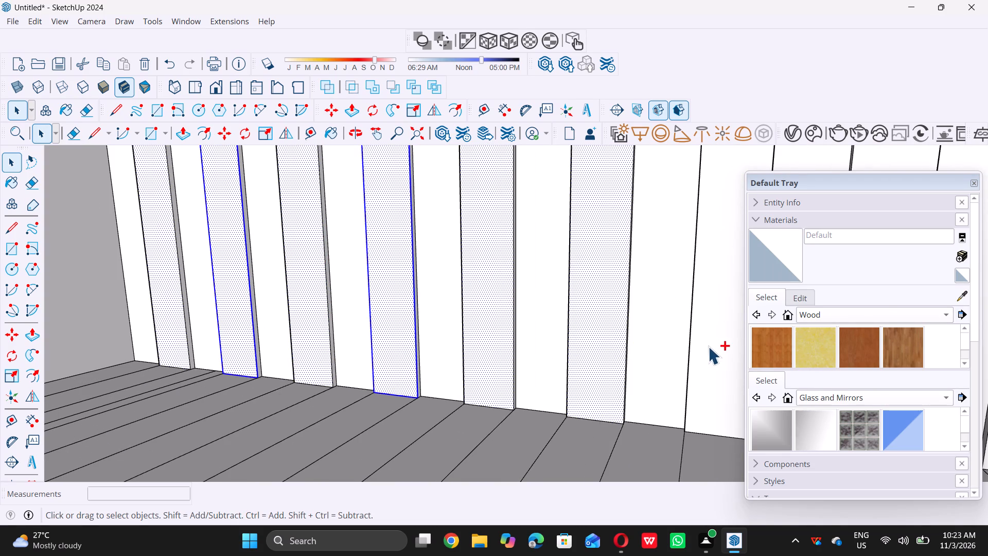
scroll(341, 269, "down", 5, "ctrl")
scroll(279, 253, "down", 4, "ctrl")
scroll(573, 274, "up", 4, "ctrl")
left_click(474, 277, "ctrl")
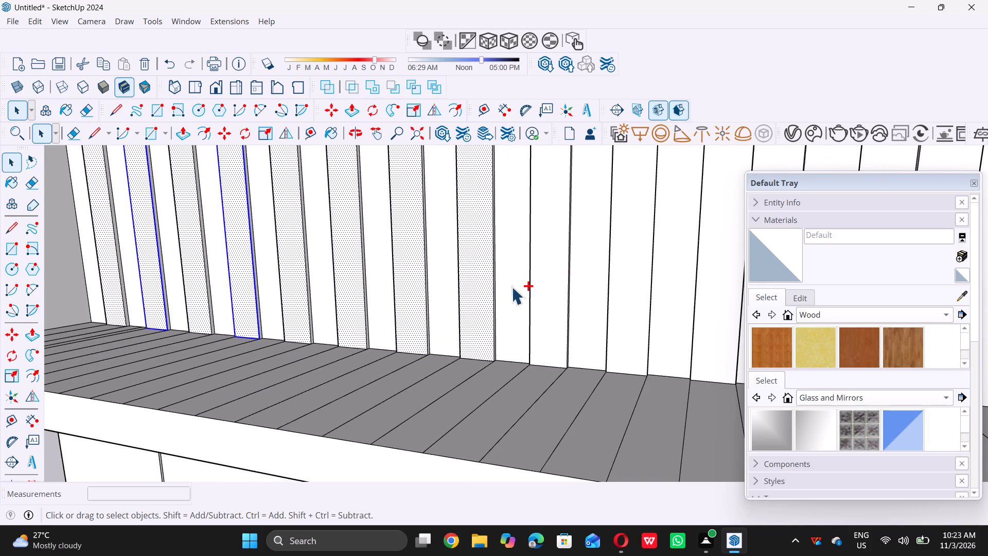
double_click(512, 304, "ctrl")
double_click(586, 312, "ctrl")
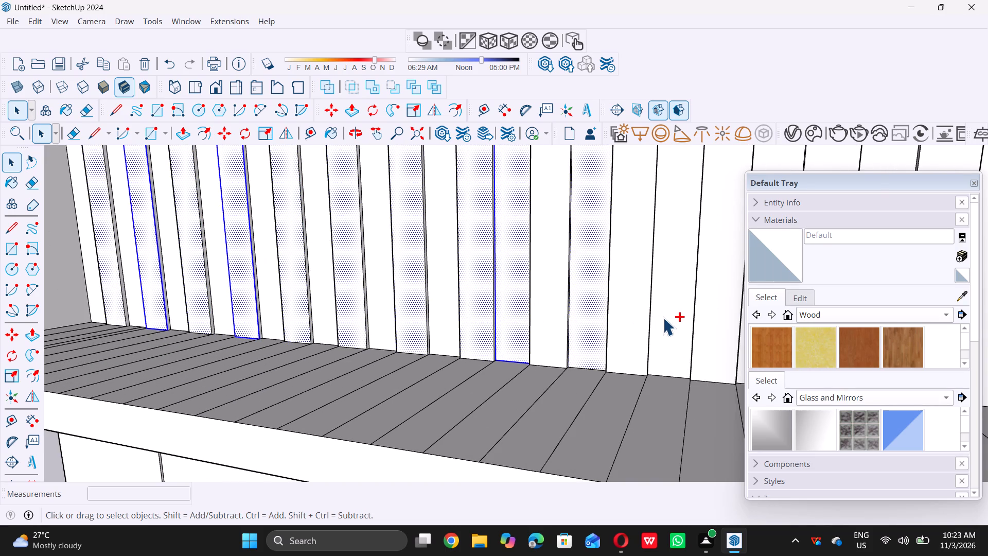
left_click(663, 318, "ctrl")
scroll(427, 282, "down", 5, "ctrl")
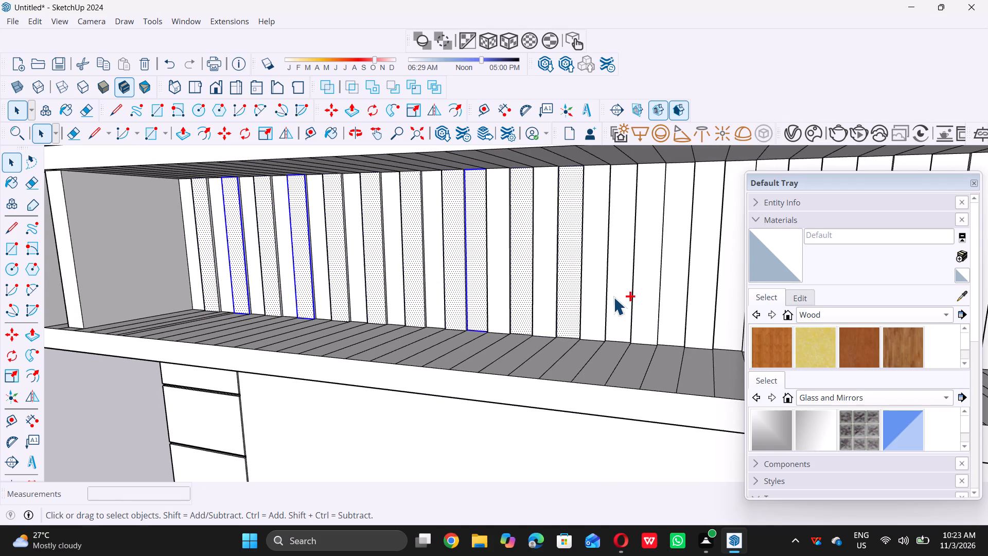
double_click(616, 299, "ctrl")
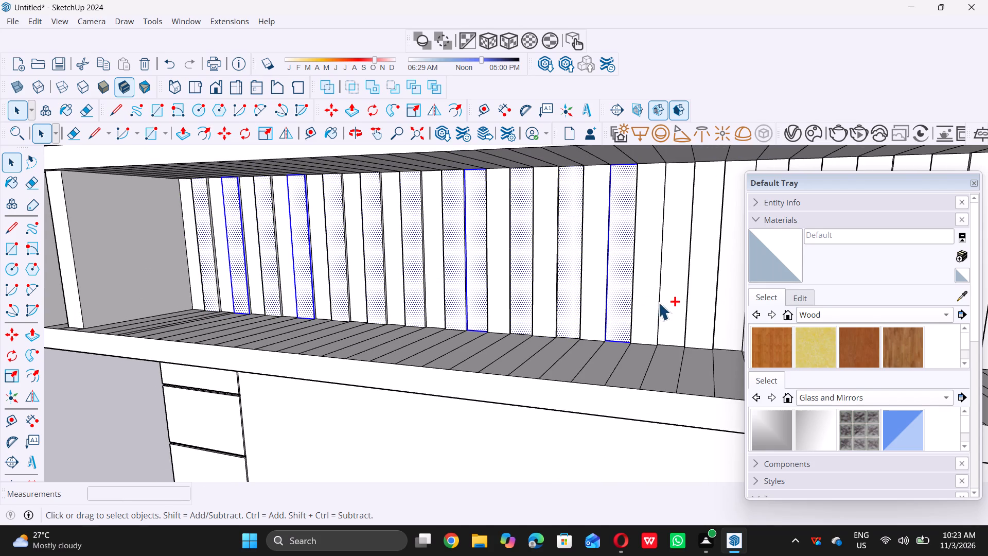
left_click(664, 302, "ctrl")
scroll(403, 263, "down", 7, "ctrl")
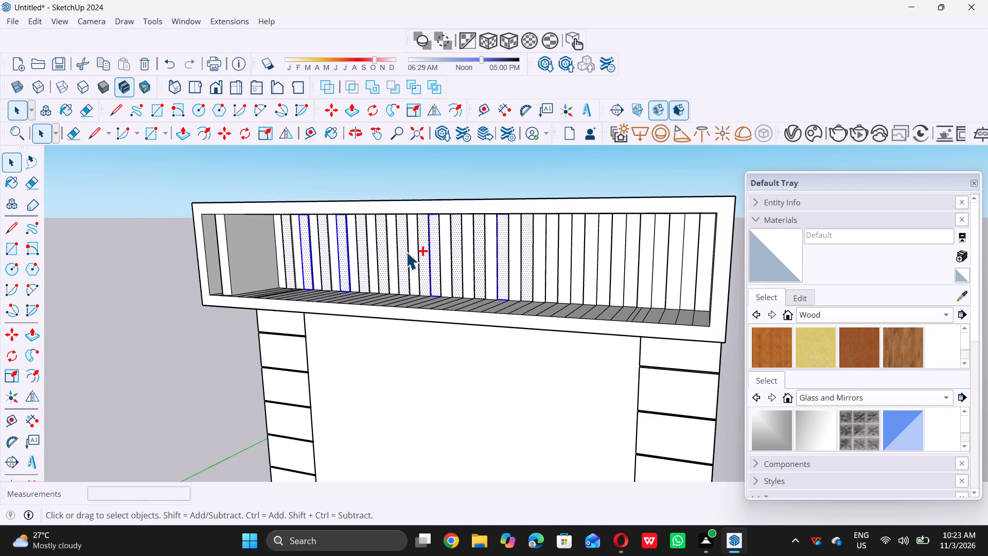
Examine the header with its selected strips from both sides and the whole facade from the front.
key("space")
scroll(196, 220, "down", 1)
middle_click_drag(191, 220, 306, 225)
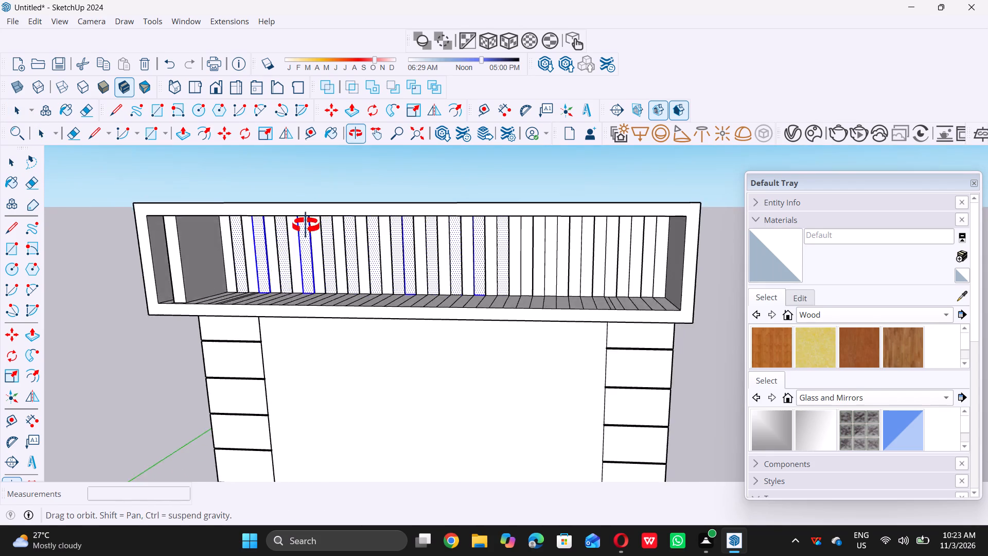
middle_click_drag(306, 225, 374, 232)
scroll(510, 229, "down", 5)
middle_click_drag(533, 244, 468, 213)
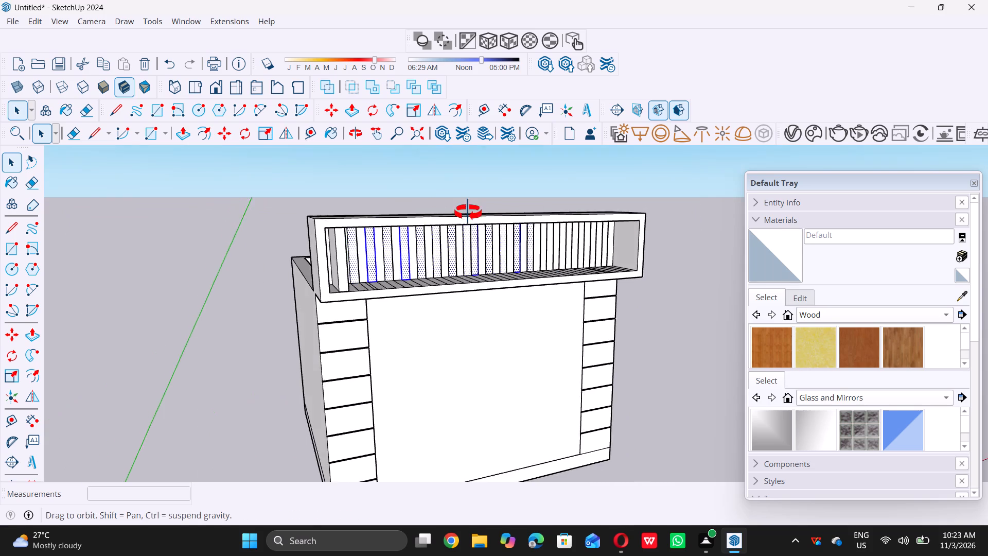
middle_click_drag(468, 213, 436, 193)
scroll(502, 231, "down", 5)
scroll(554, 246, "down", 4)
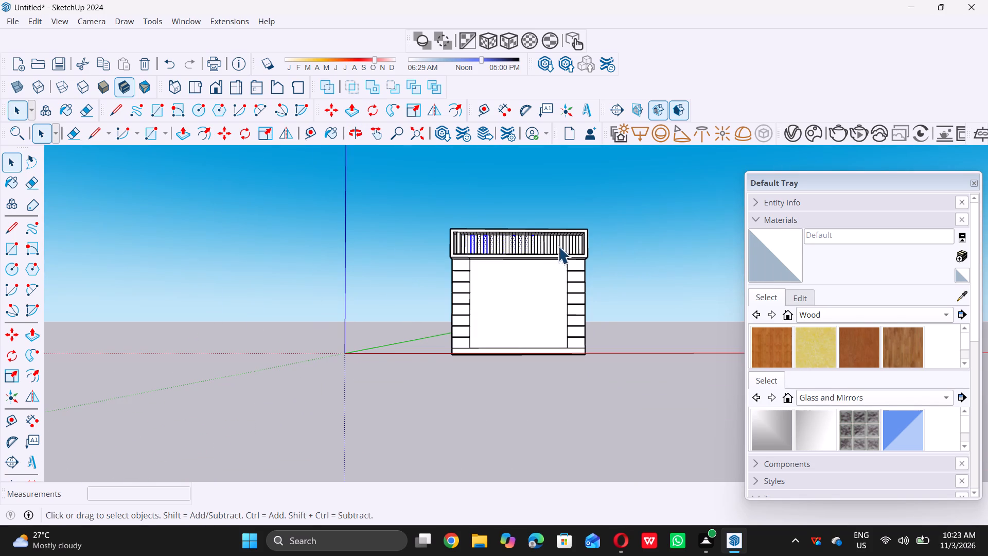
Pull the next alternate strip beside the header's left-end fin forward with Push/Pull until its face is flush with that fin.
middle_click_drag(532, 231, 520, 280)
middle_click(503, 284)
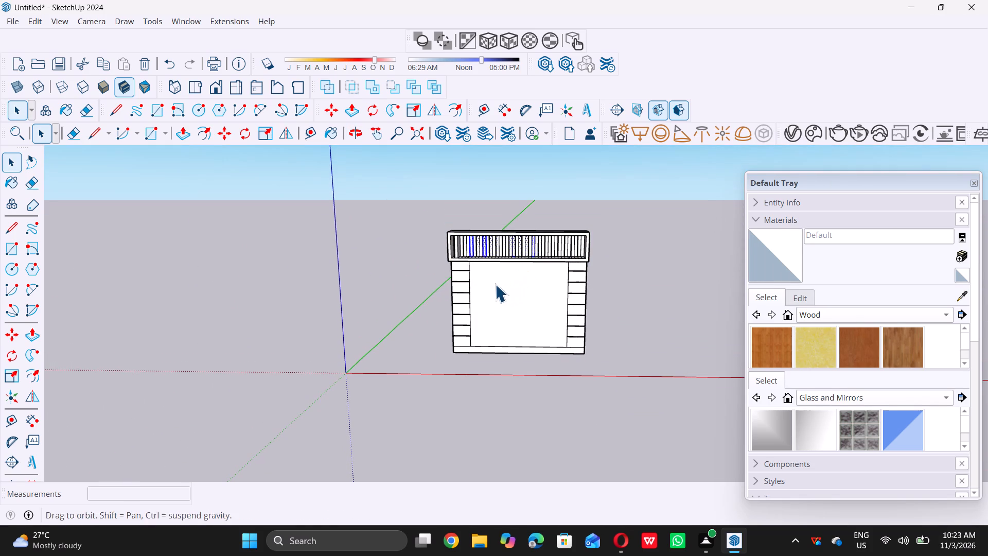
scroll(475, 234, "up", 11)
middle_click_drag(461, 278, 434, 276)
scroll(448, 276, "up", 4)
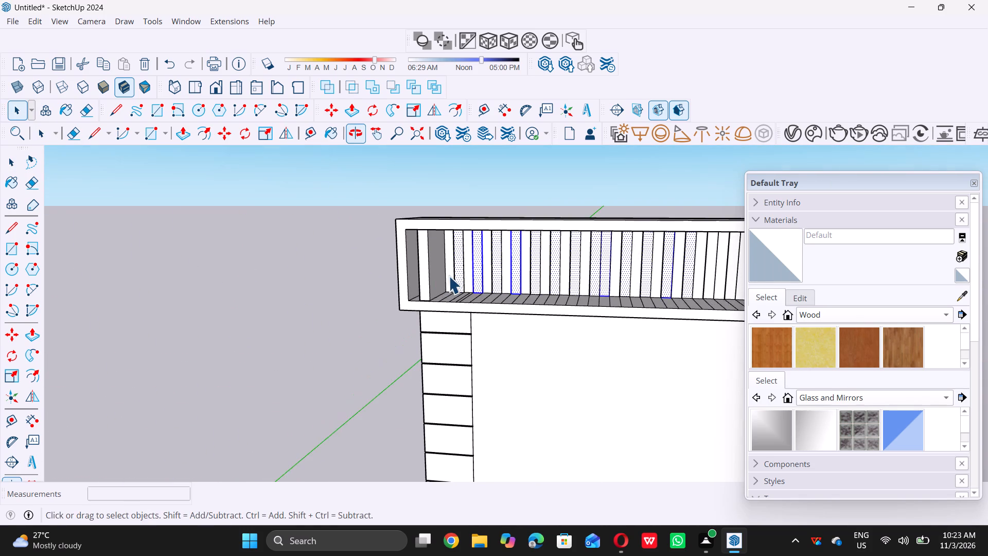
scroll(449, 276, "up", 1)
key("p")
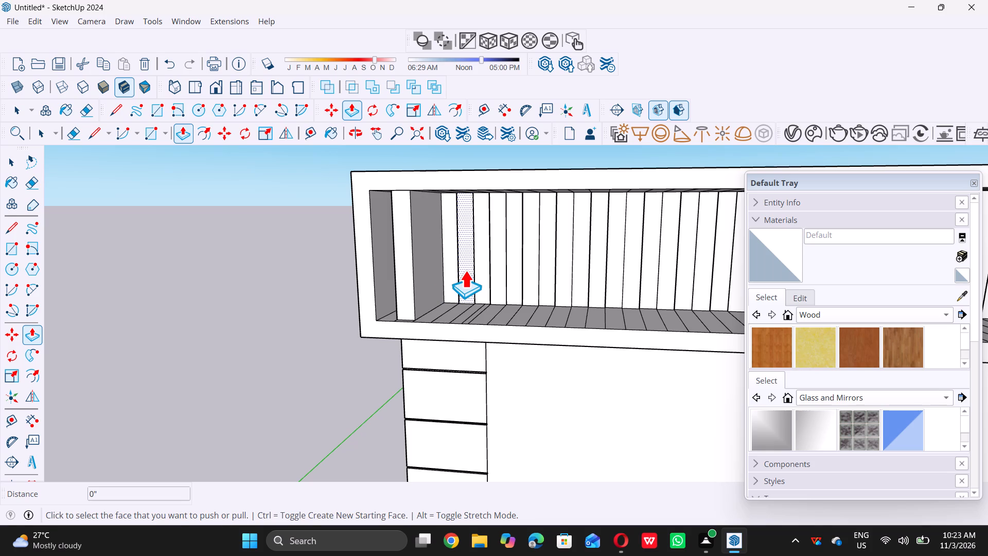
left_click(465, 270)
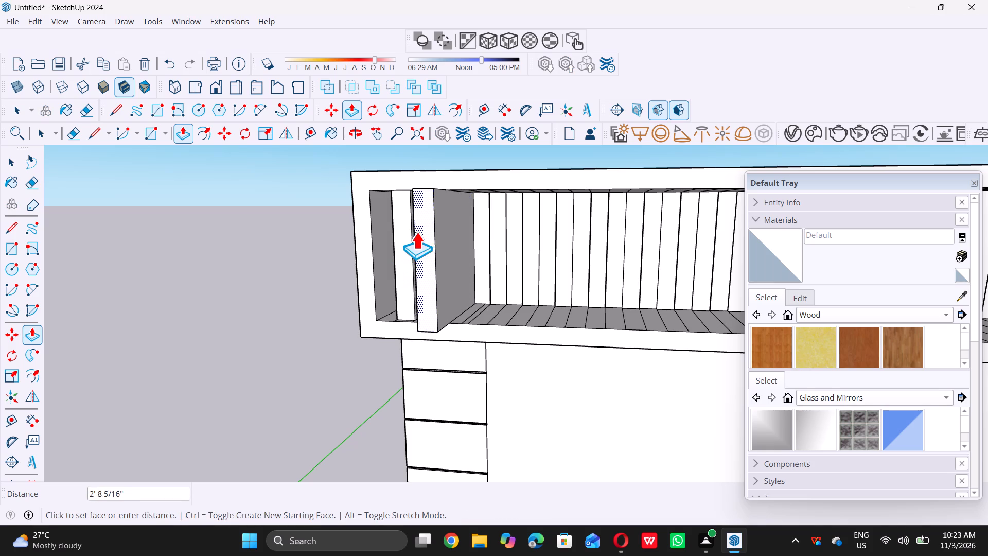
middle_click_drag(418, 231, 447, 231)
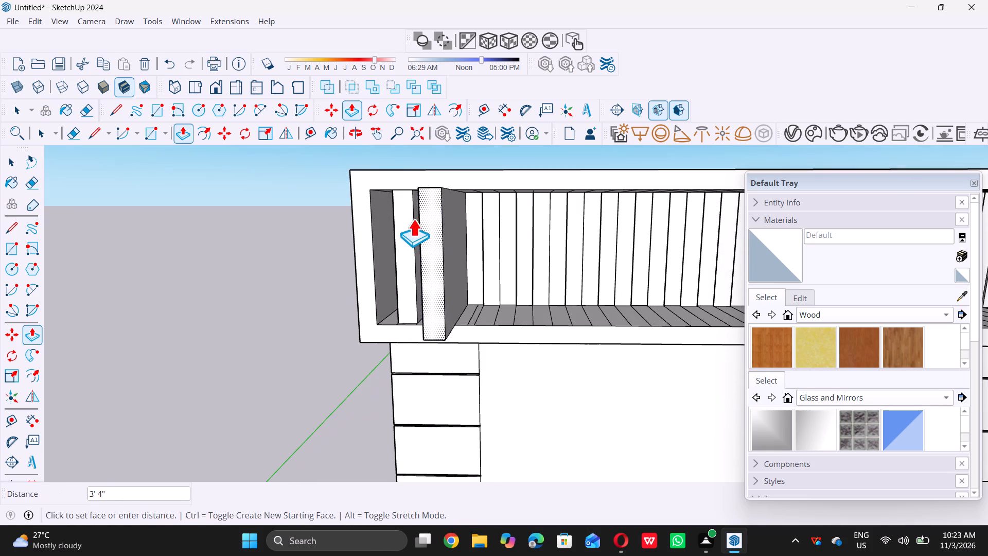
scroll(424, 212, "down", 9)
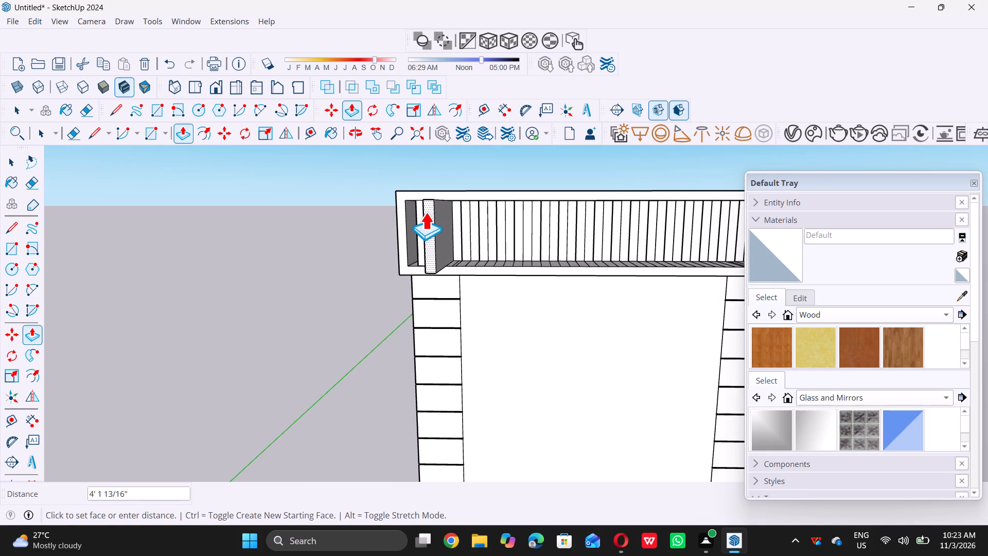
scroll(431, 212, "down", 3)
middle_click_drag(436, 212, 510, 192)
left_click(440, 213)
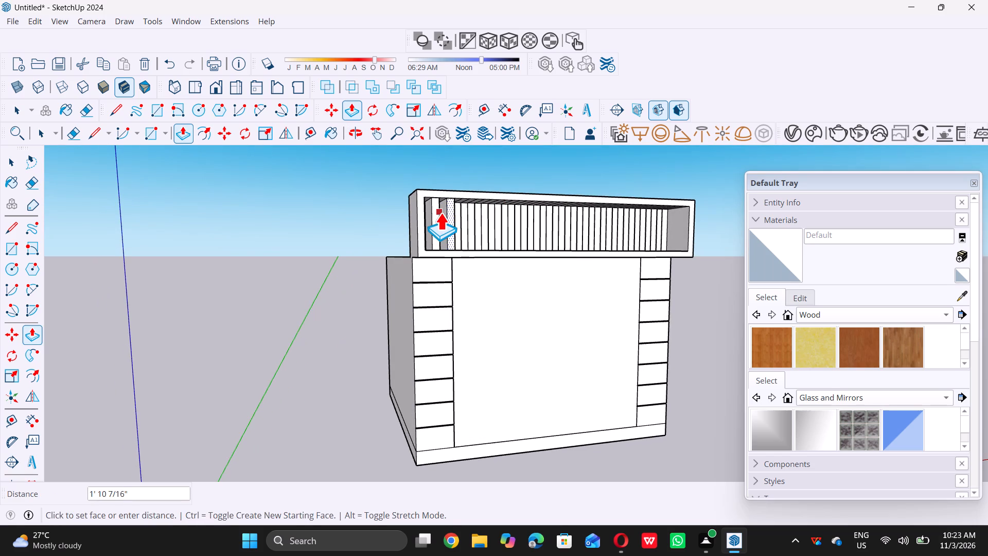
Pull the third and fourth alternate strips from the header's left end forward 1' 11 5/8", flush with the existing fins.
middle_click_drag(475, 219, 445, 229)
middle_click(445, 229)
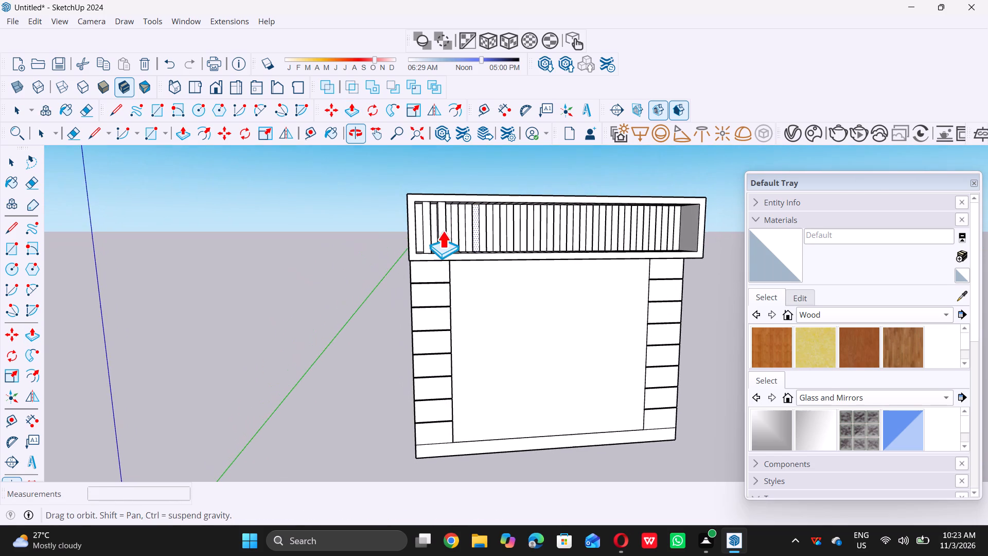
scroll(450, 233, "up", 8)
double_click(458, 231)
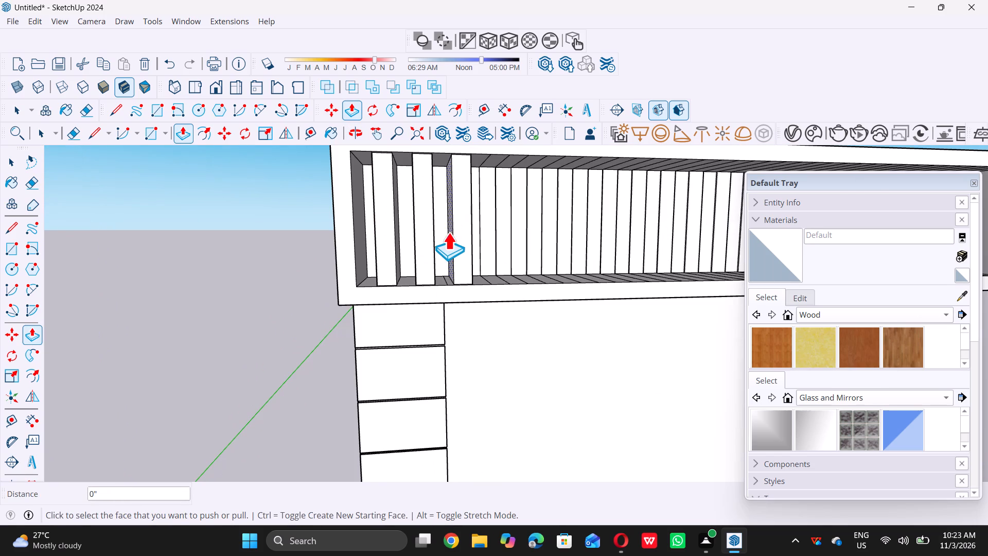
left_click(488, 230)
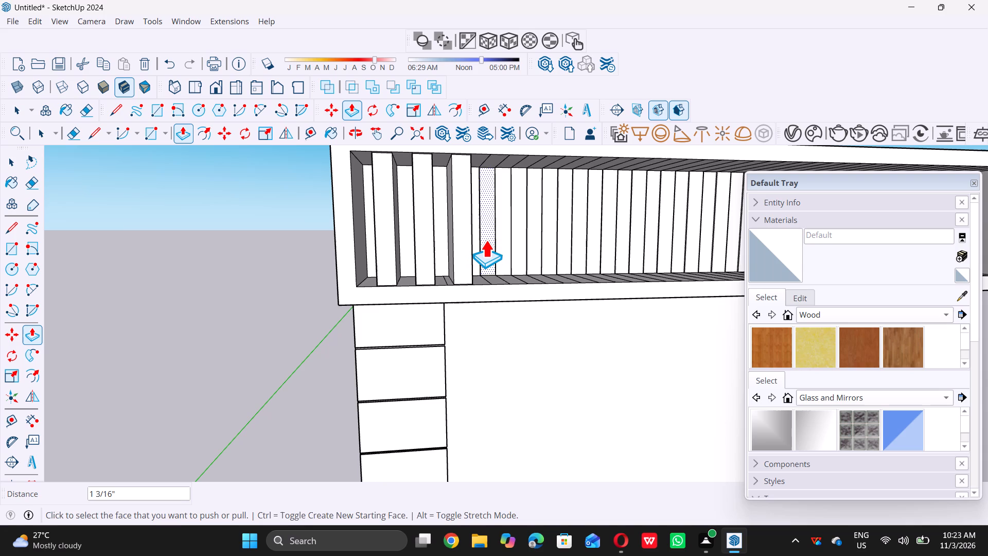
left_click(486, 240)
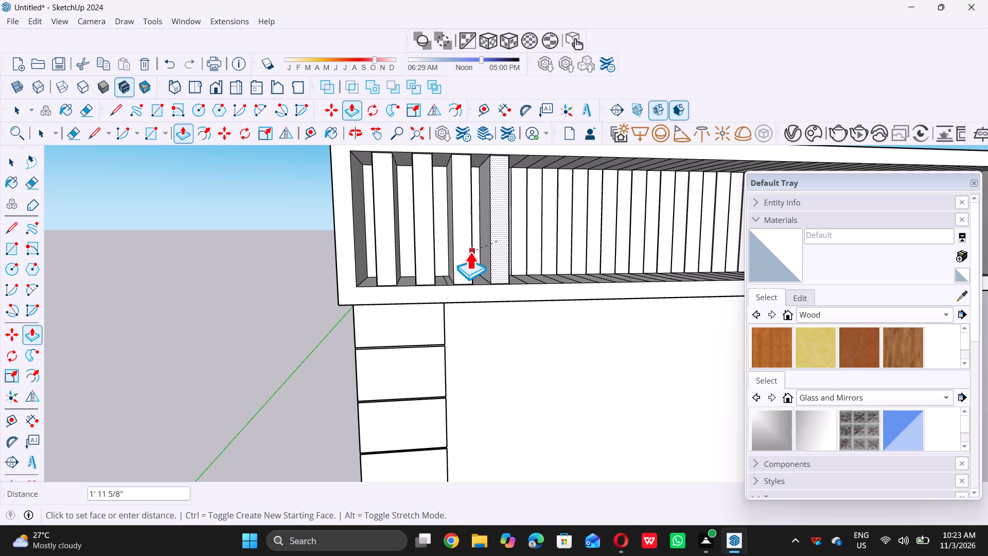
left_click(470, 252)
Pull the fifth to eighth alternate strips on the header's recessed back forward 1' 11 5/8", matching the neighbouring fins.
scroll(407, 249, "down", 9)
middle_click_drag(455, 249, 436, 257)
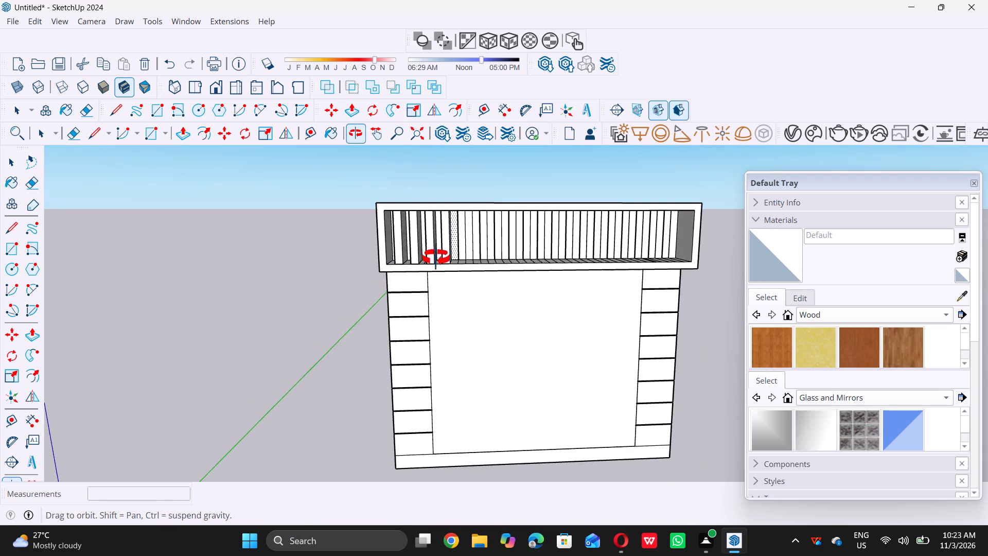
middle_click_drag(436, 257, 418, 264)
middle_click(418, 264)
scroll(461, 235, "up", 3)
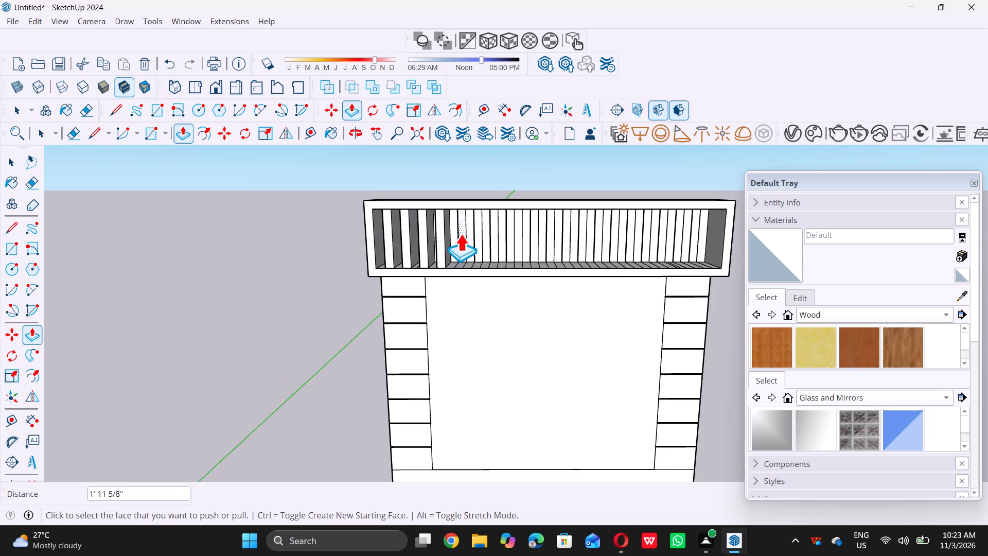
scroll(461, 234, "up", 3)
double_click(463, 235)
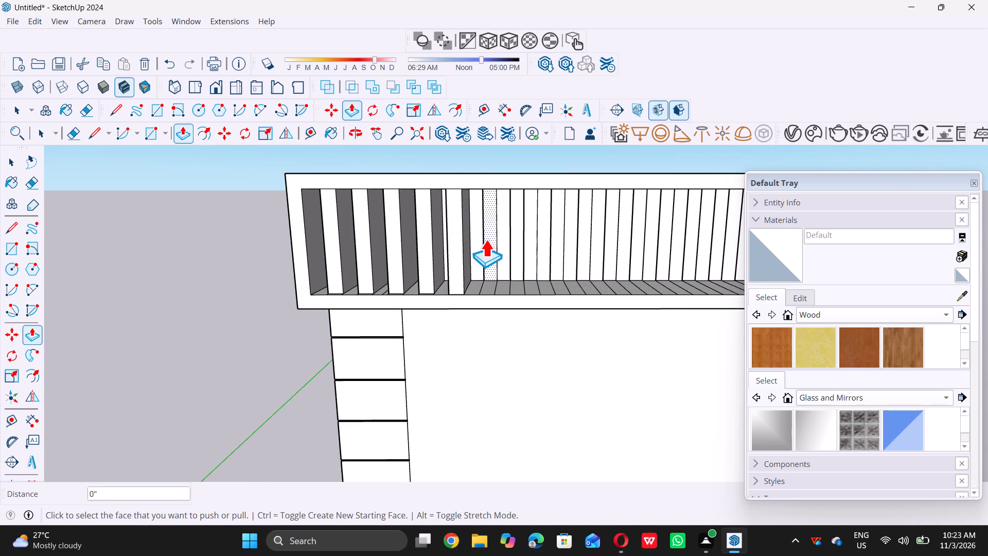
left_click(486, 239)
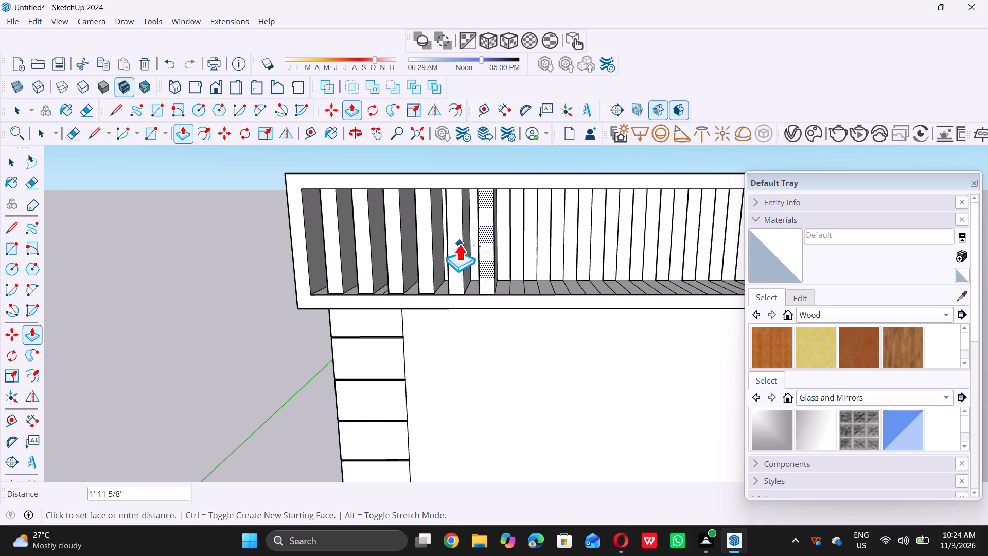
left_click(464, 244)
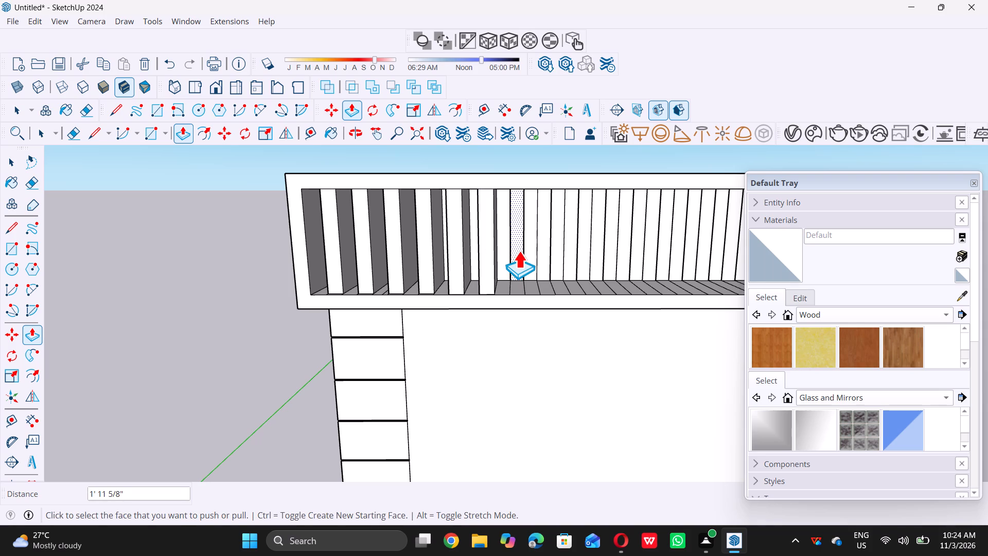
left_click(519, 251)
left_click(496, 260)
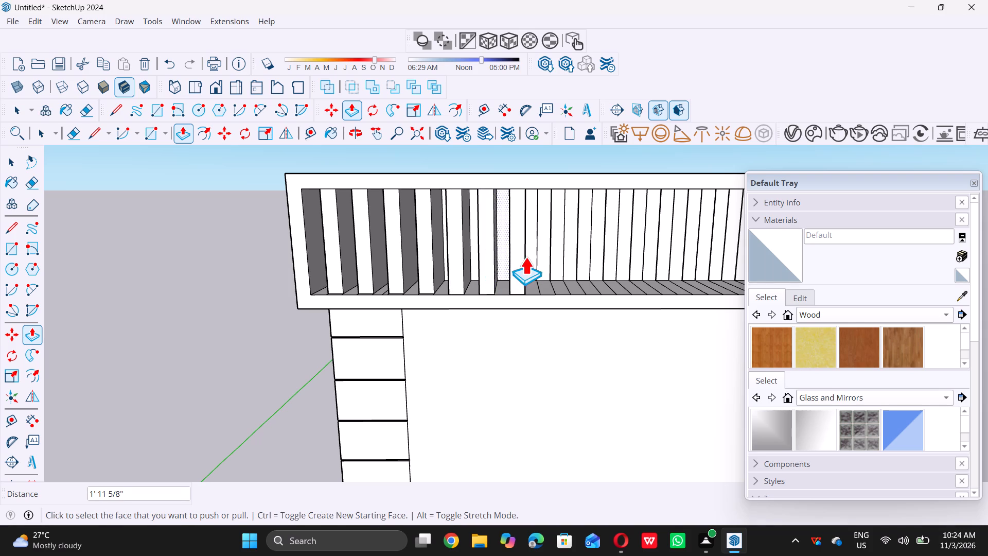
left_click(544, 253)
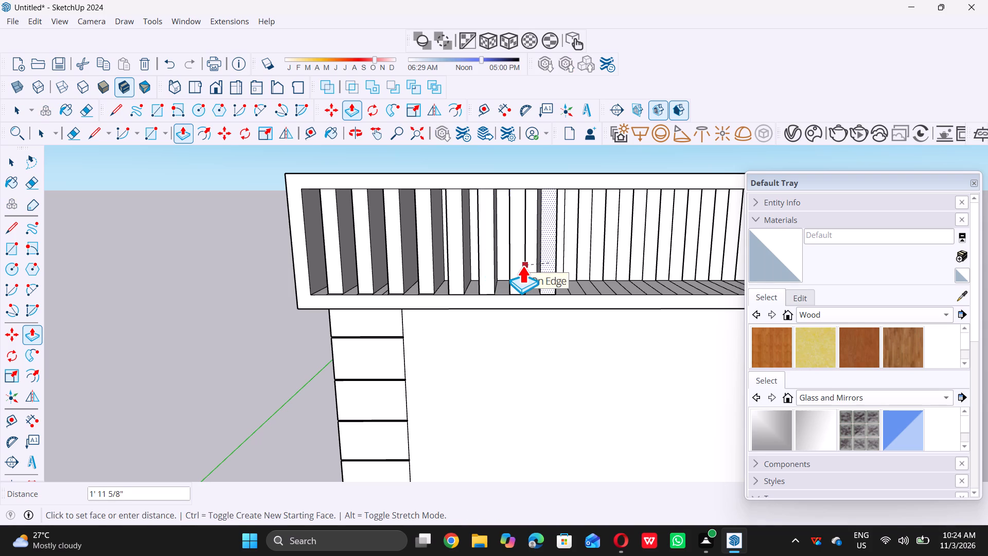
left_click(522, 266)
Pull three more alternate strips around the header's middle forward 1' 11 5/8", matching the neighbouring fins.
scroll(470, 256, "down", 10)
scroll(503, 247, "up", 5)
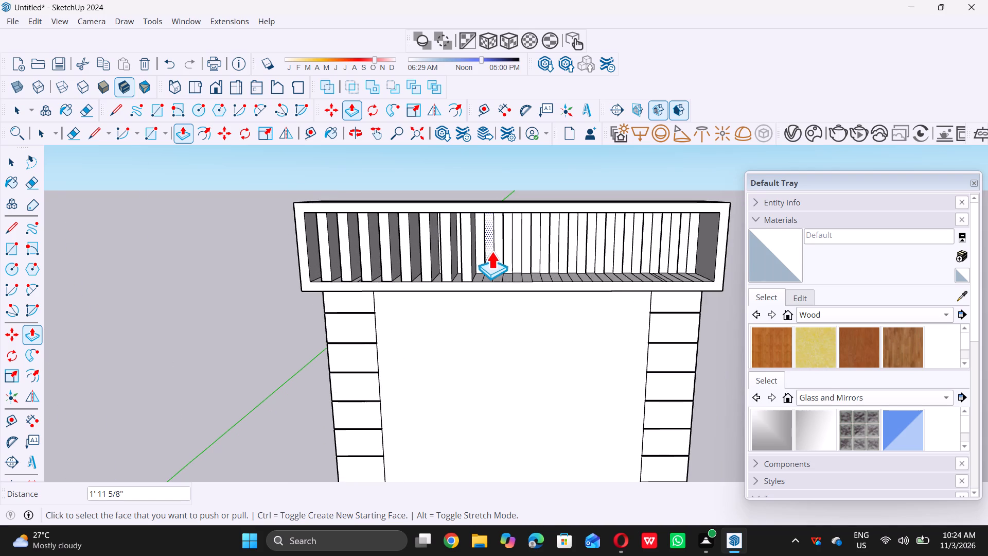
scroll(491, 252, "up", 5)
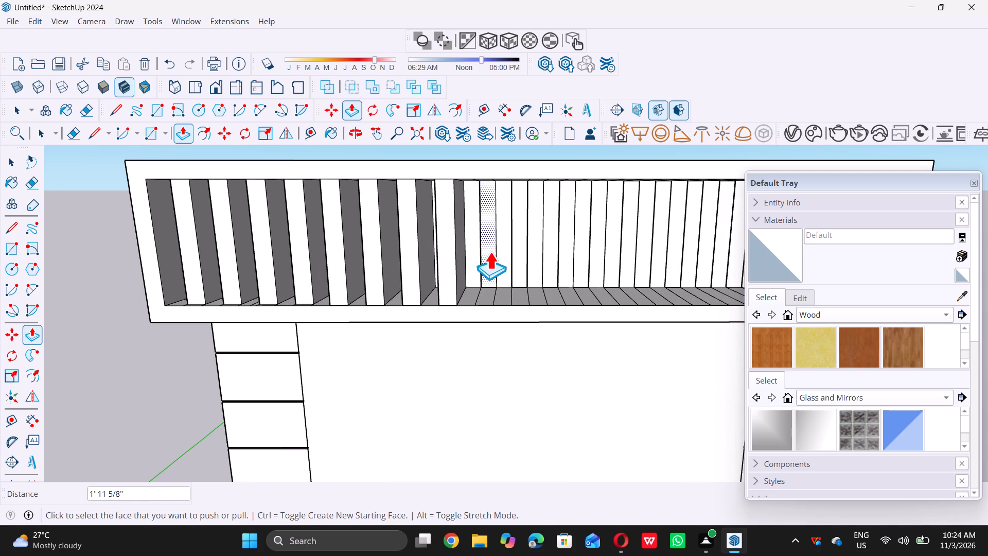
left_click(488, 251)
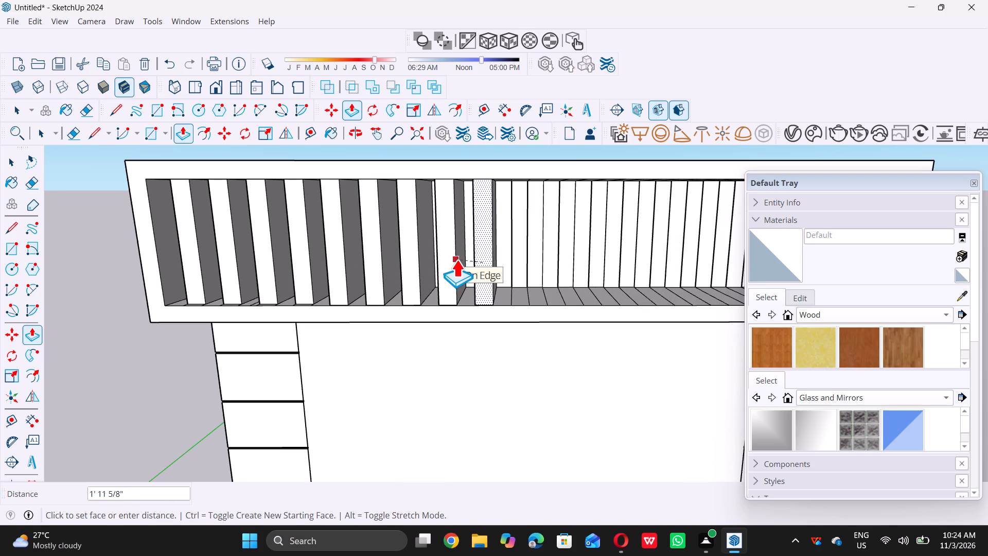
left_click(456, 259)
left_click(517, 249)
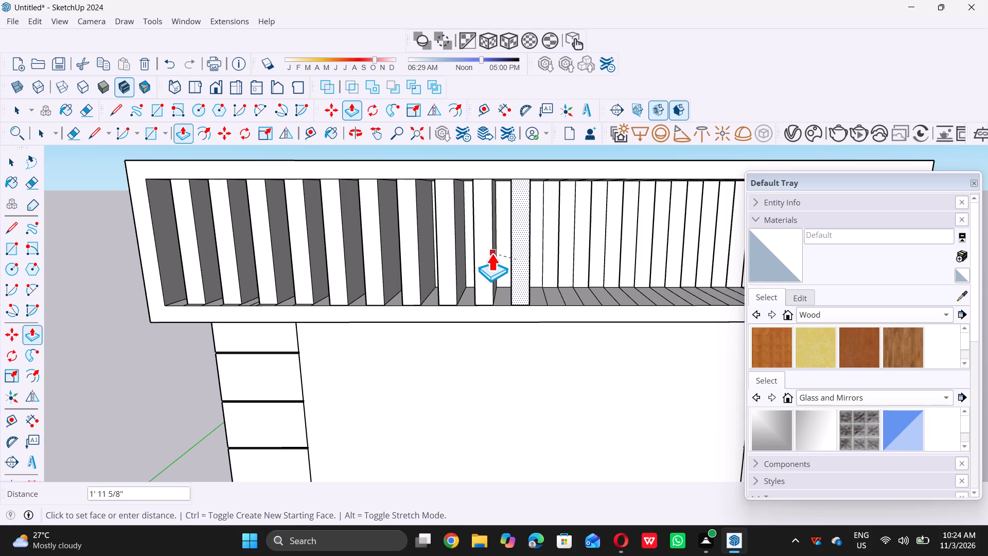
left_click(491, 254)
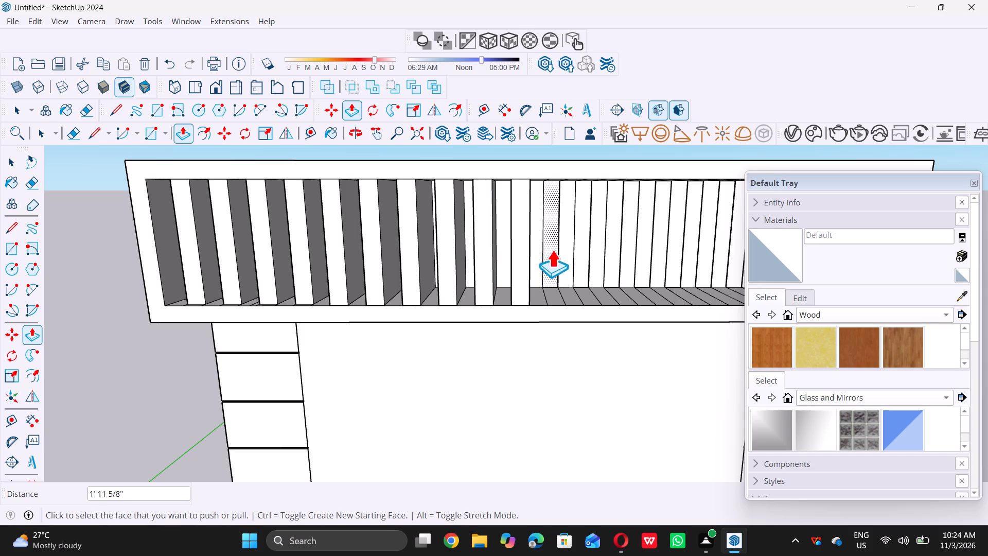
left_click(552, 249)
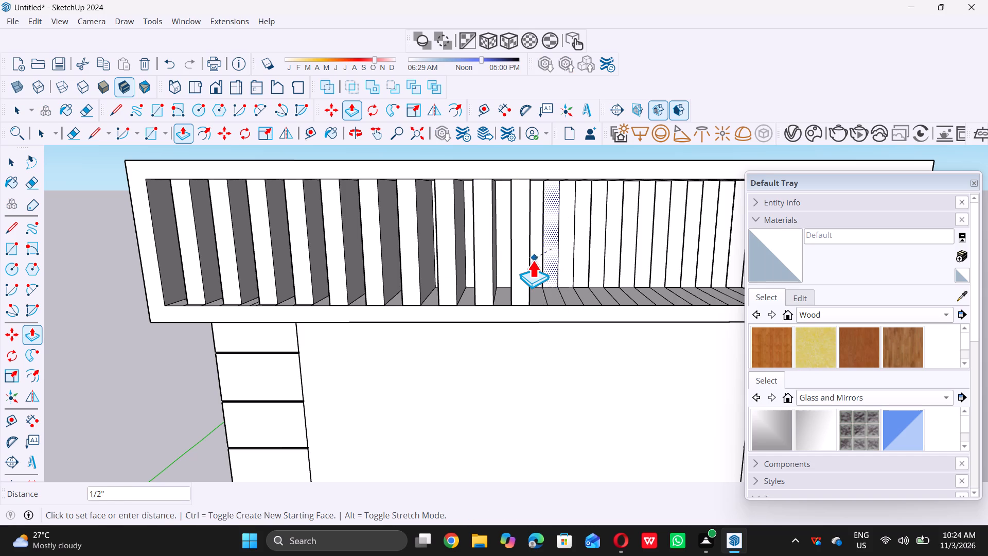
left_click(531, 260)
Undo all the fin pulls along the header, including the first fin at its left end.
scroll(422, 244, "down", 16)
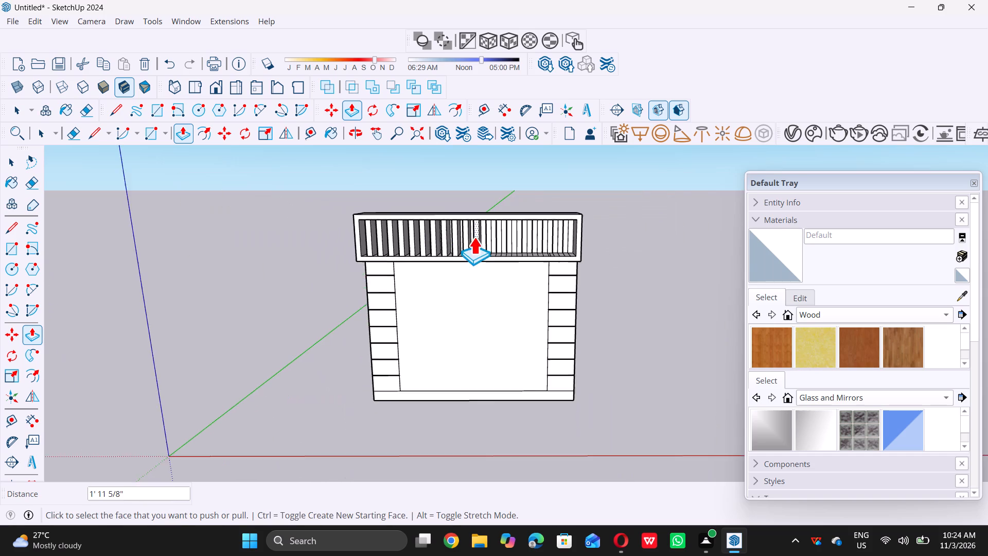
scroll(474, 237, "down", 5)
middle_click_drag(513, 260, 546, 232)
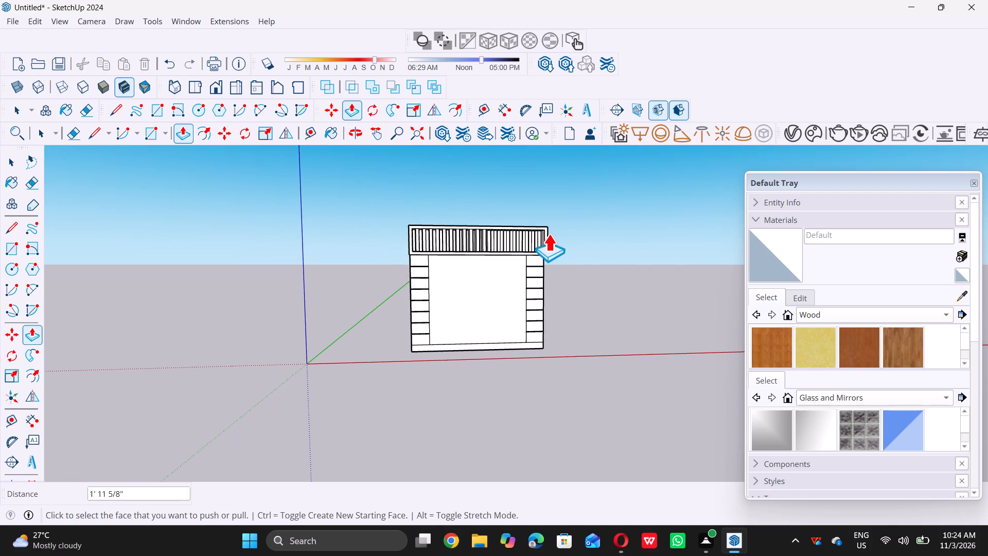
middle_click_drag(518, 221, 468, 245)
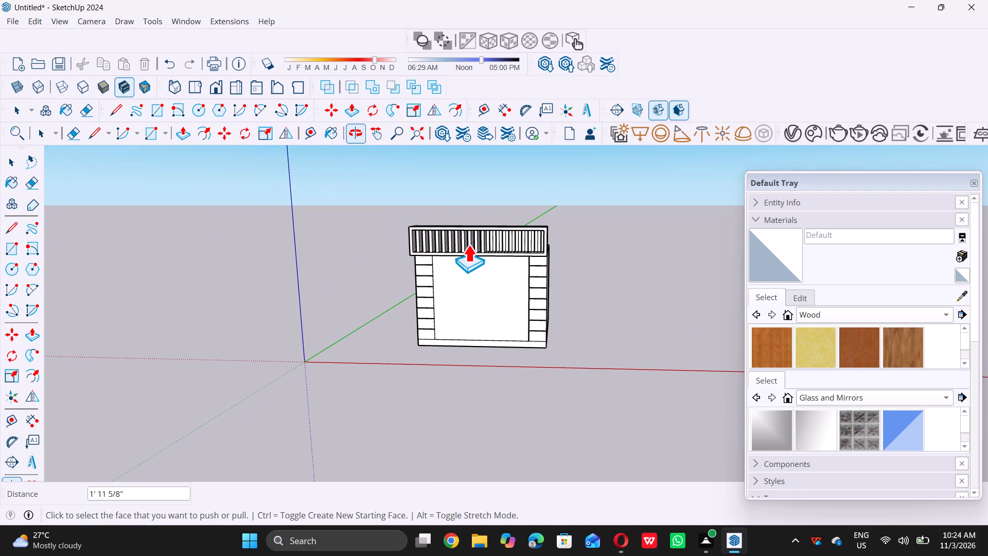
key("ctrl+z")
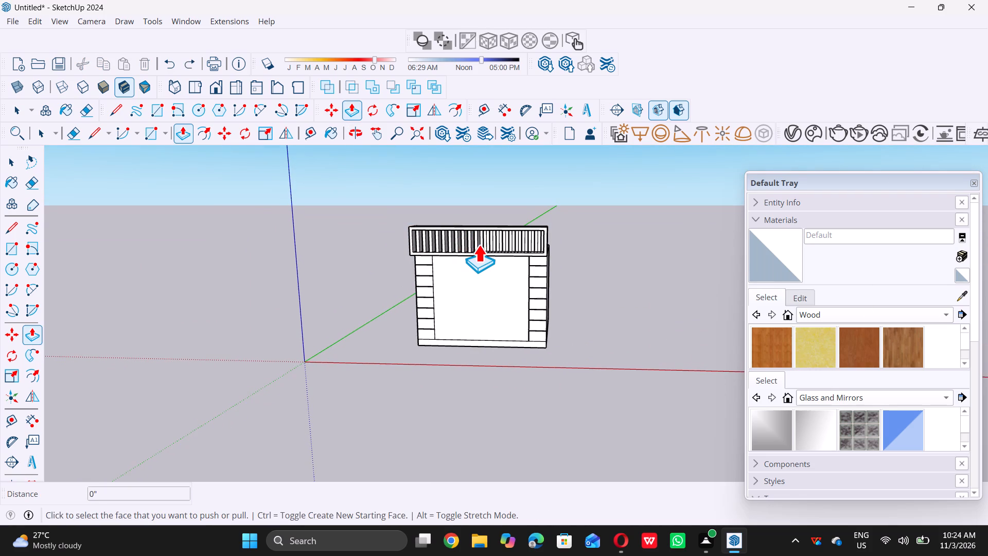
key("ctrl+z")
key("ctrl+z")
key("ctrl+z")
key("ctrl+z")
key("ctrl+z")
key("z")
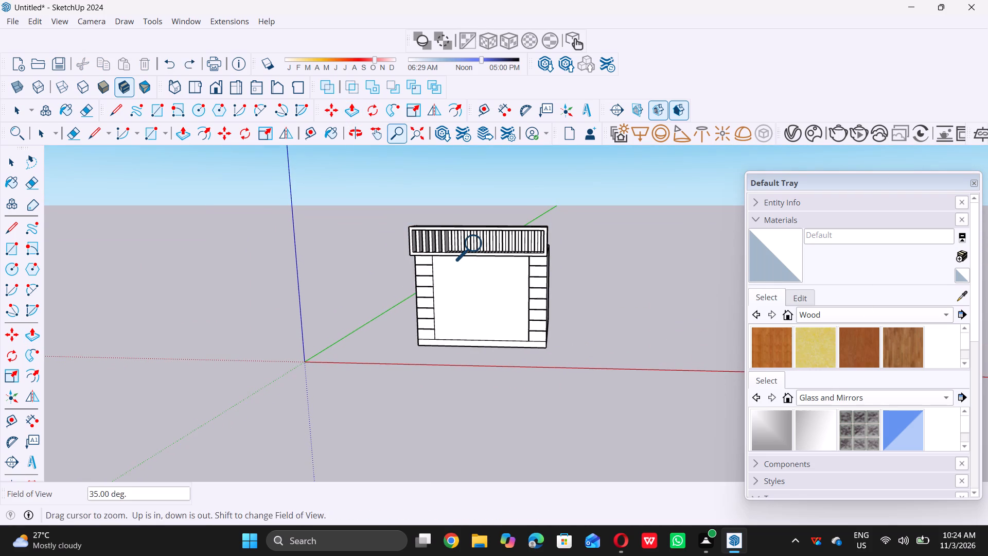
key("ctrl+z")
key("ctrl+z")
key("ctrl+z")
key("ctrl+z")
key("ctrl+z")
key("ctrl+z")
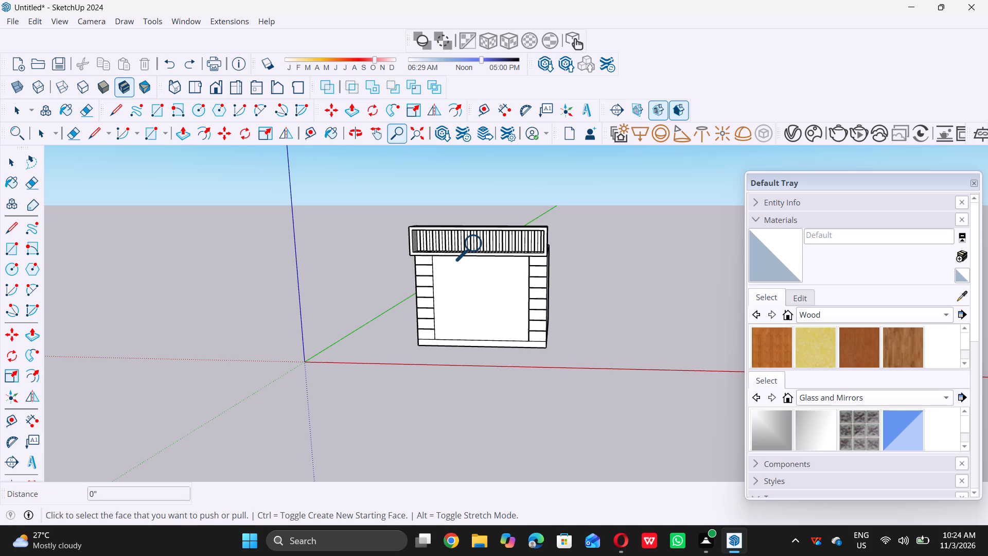
Push the second strip from the left on the header's recessed back inward 1/2", level with the adjacent third strip.
scroll(468, 237, "up", 5)
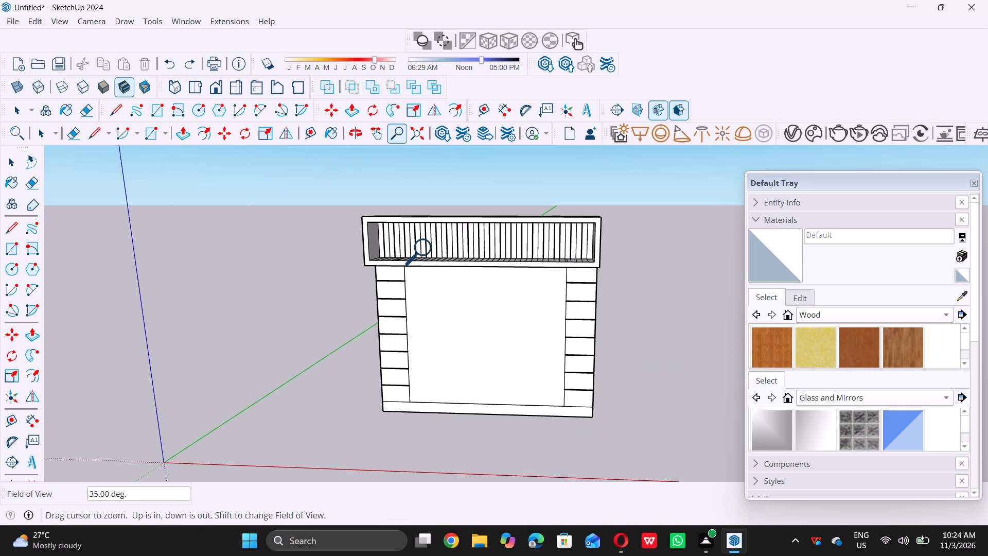
key("space")
scroll(401, 246, "up", 15)
scroll(380, 229, "up", 7)
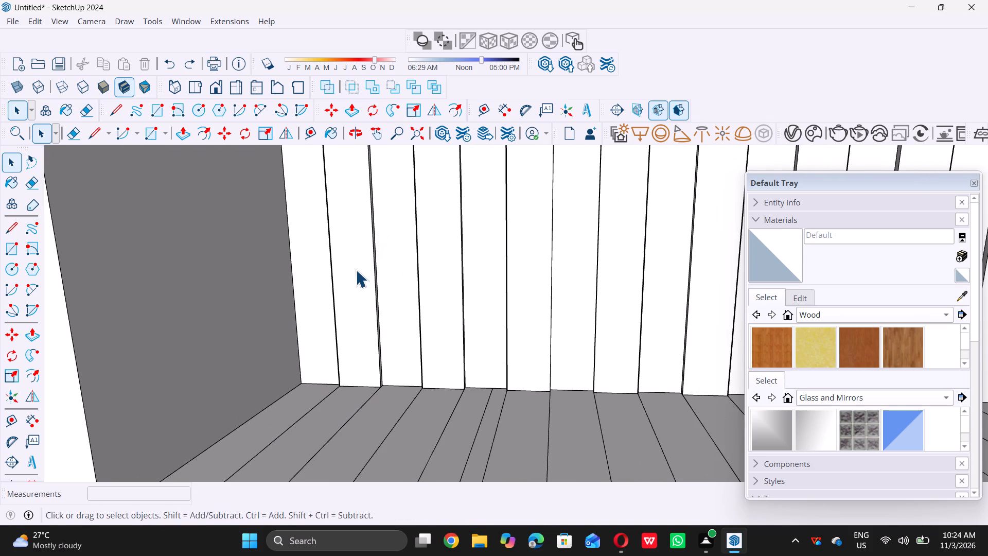
left_click(356, 270)
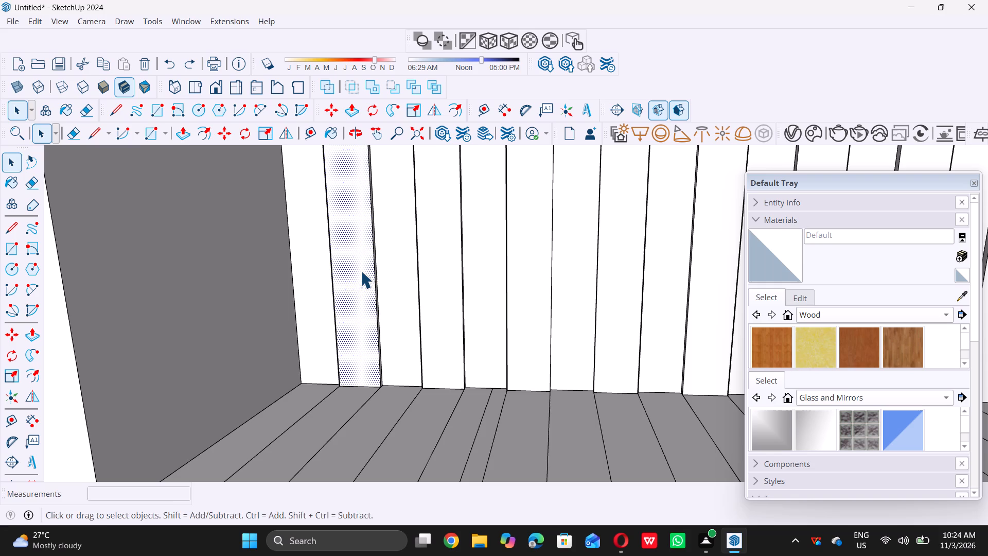
key("p")
left_click(363, 272)
left_click(385, 268)
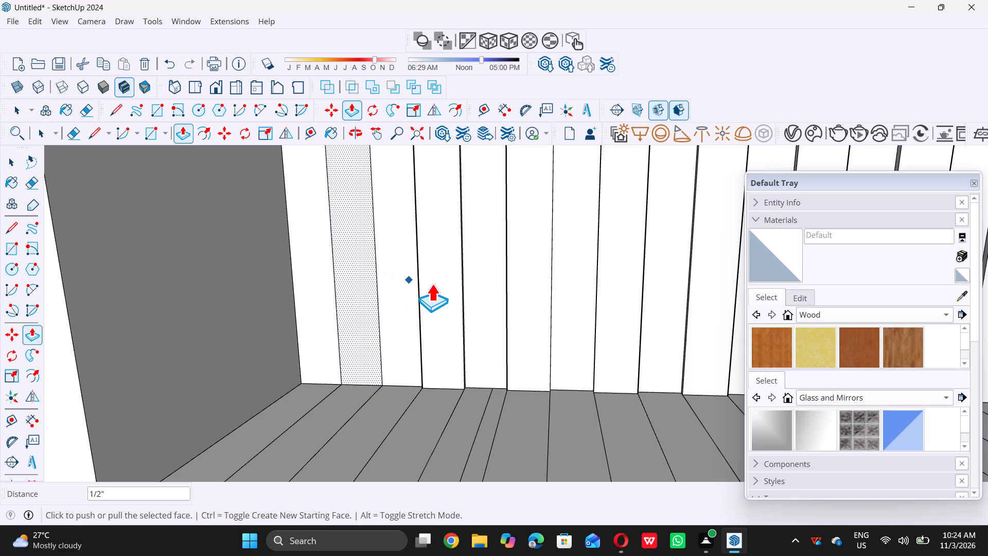
Push the fourth, sixth and eighth strips on the header's recessed back inward 1/2", level with the strips between them.
key("space")
left_click(437, 287)
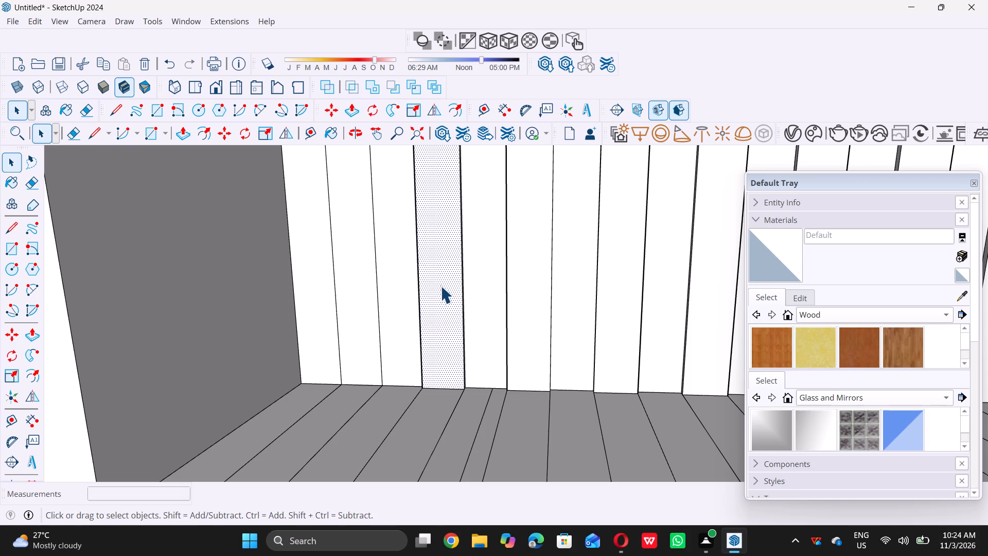
left_click(534, 307, "ctrl")
left_click(630, 312, "ctrl")
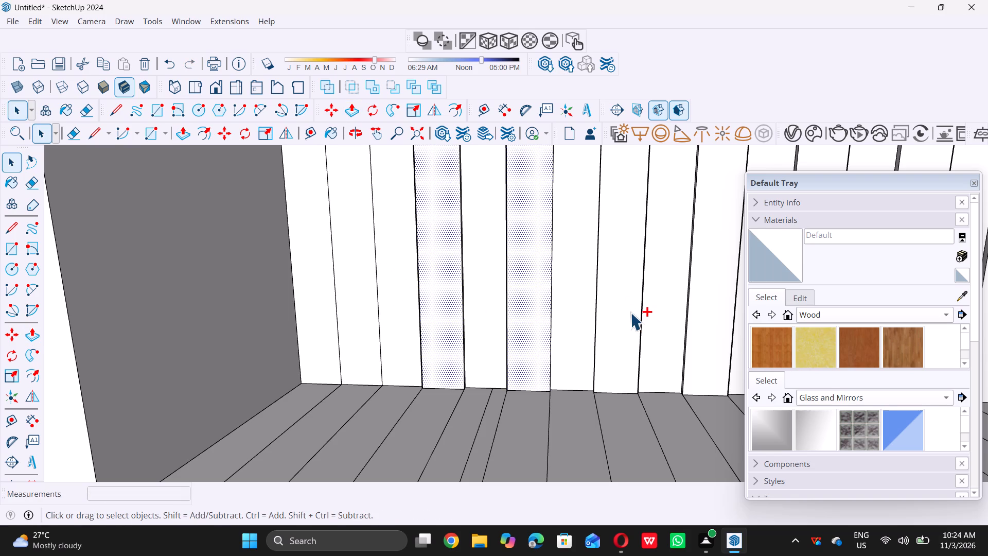
left_click(703, 316, "ctrl")
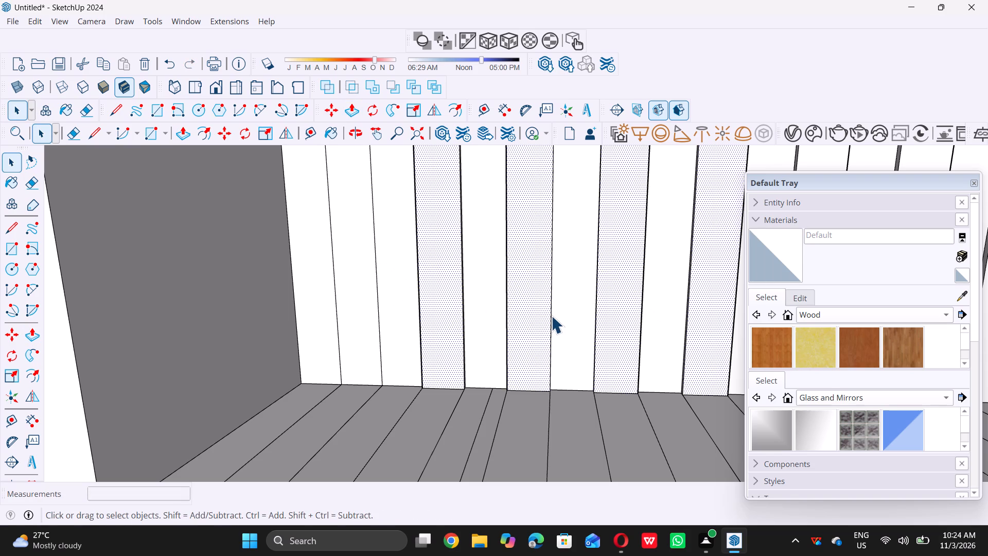
key("p")
left_click(451, 283)
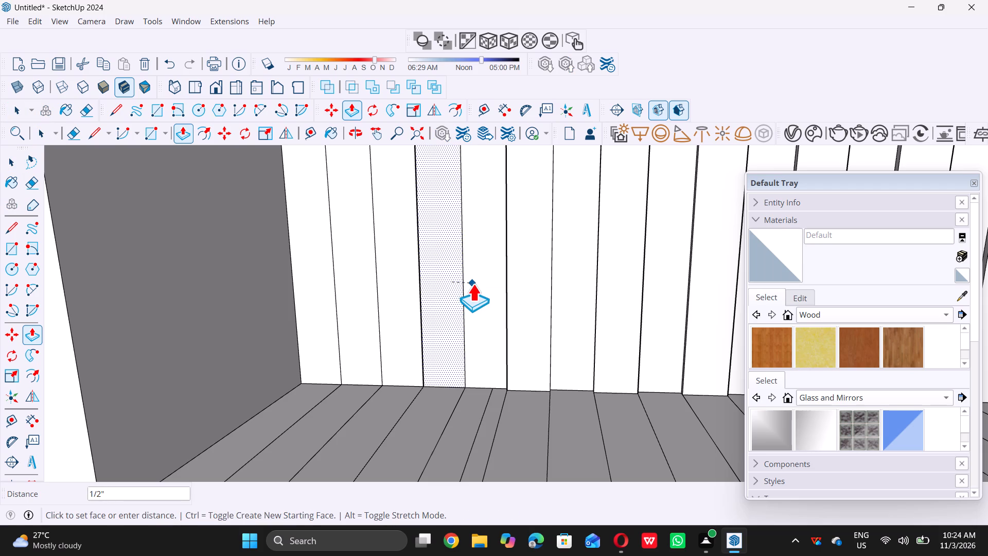
left_click(473, 284)
left_click(525, 309)
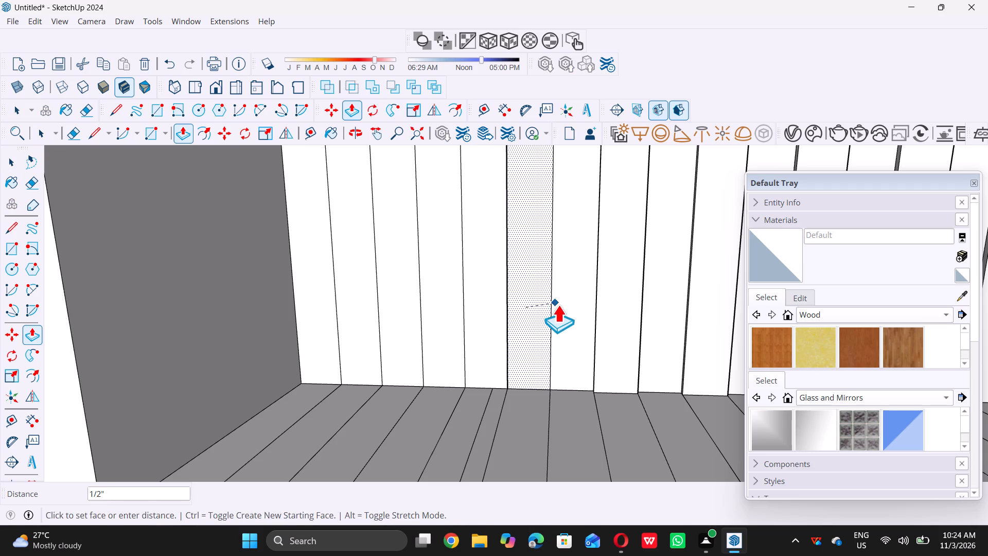
left_click(559, 305)
left_click(615, 318)
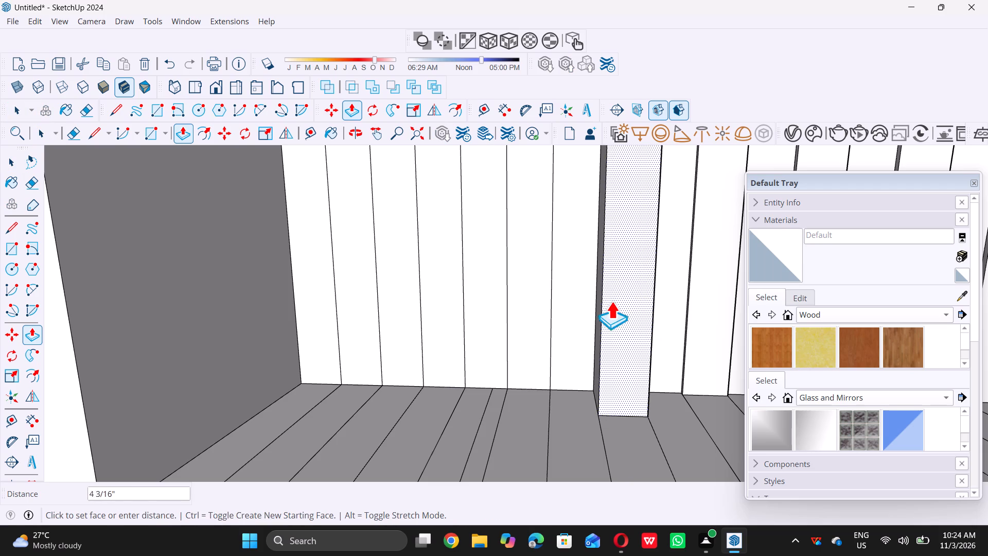
left_click(579, 286)
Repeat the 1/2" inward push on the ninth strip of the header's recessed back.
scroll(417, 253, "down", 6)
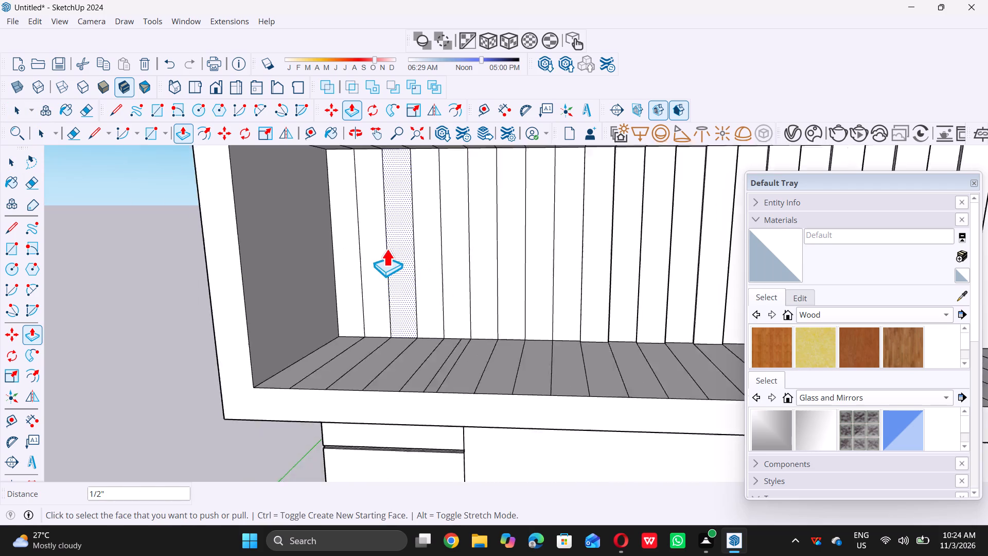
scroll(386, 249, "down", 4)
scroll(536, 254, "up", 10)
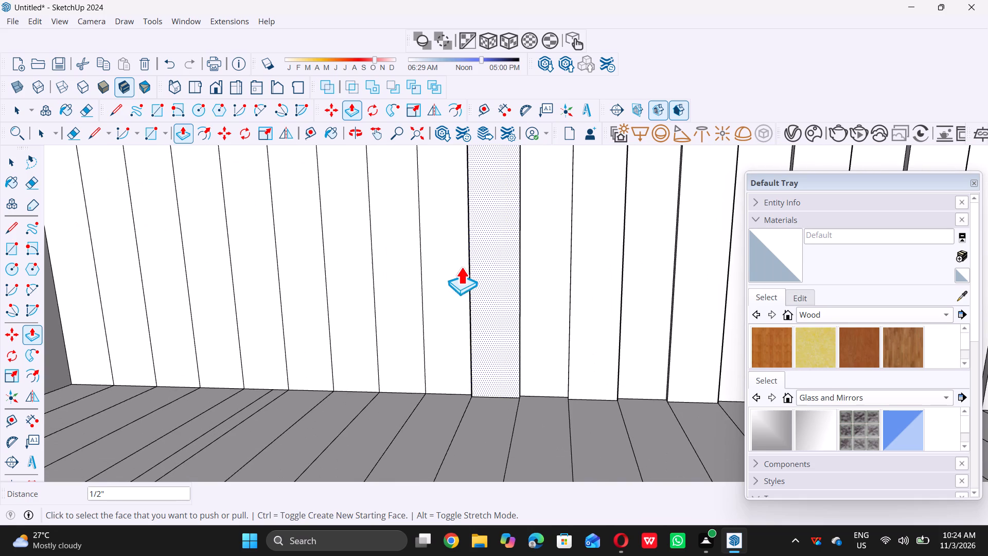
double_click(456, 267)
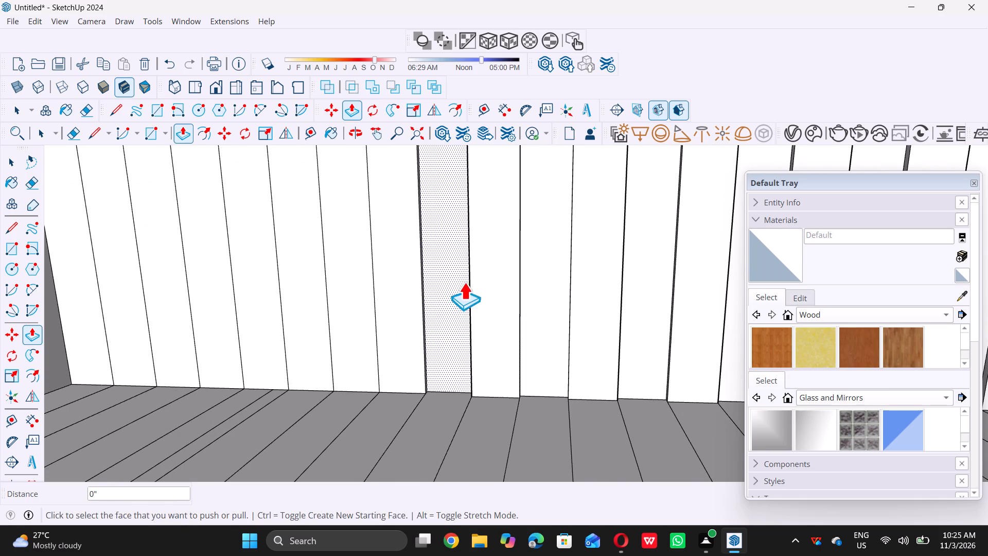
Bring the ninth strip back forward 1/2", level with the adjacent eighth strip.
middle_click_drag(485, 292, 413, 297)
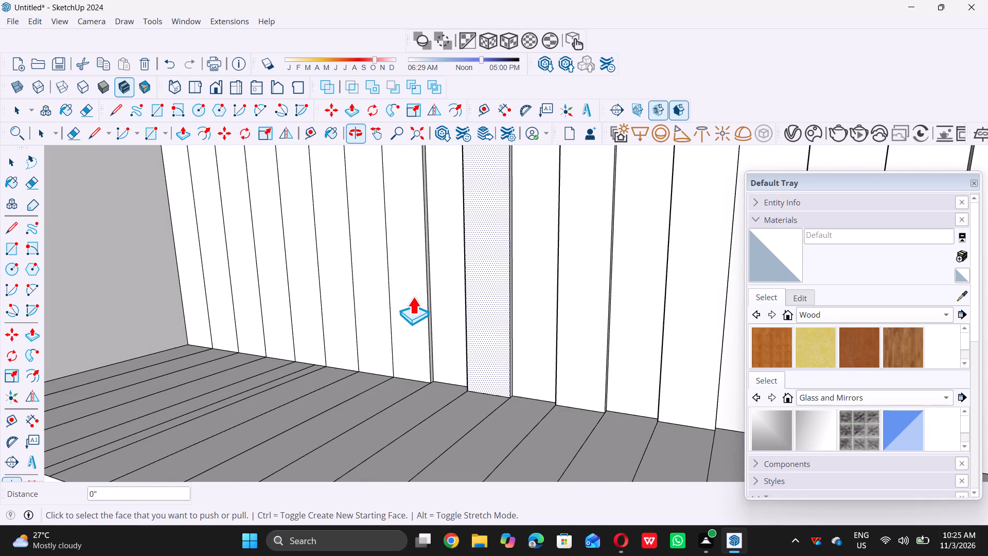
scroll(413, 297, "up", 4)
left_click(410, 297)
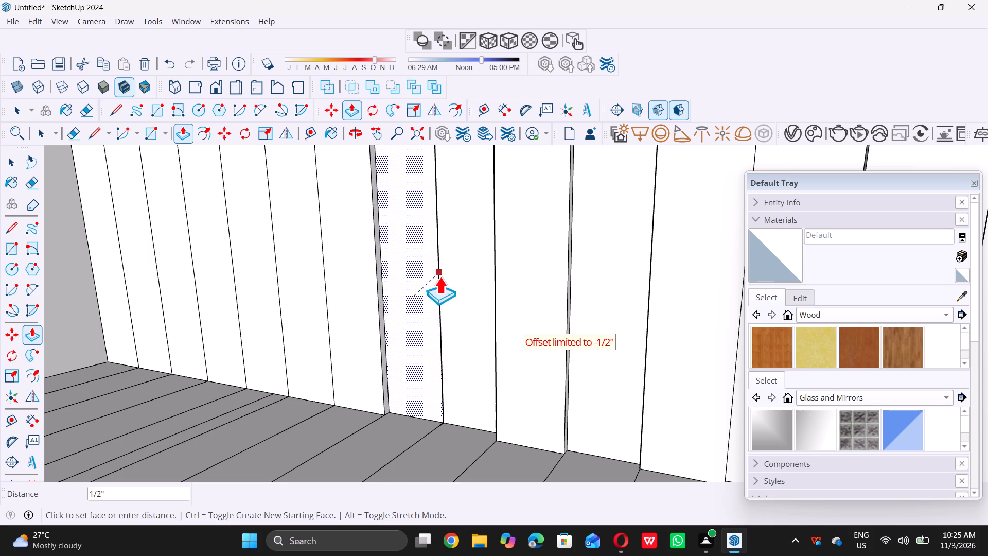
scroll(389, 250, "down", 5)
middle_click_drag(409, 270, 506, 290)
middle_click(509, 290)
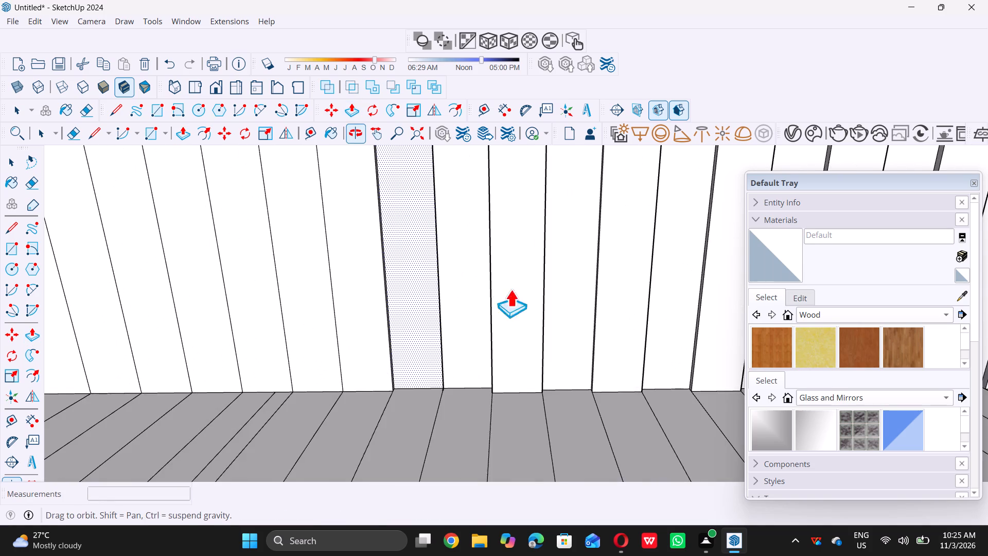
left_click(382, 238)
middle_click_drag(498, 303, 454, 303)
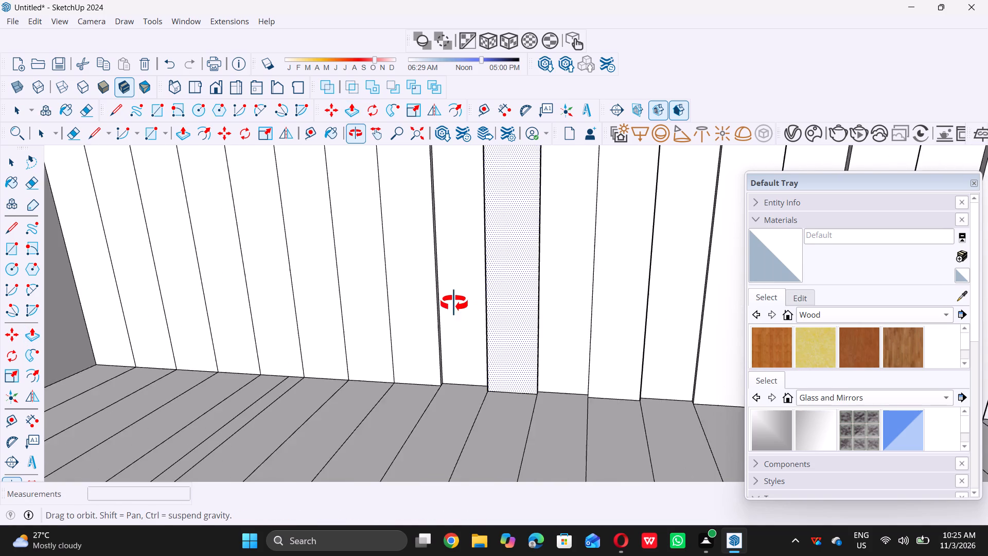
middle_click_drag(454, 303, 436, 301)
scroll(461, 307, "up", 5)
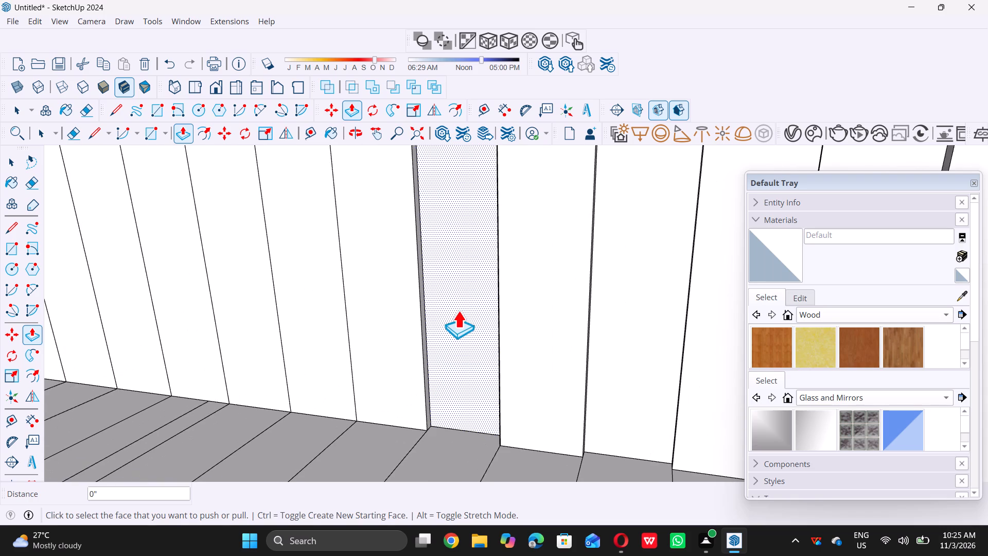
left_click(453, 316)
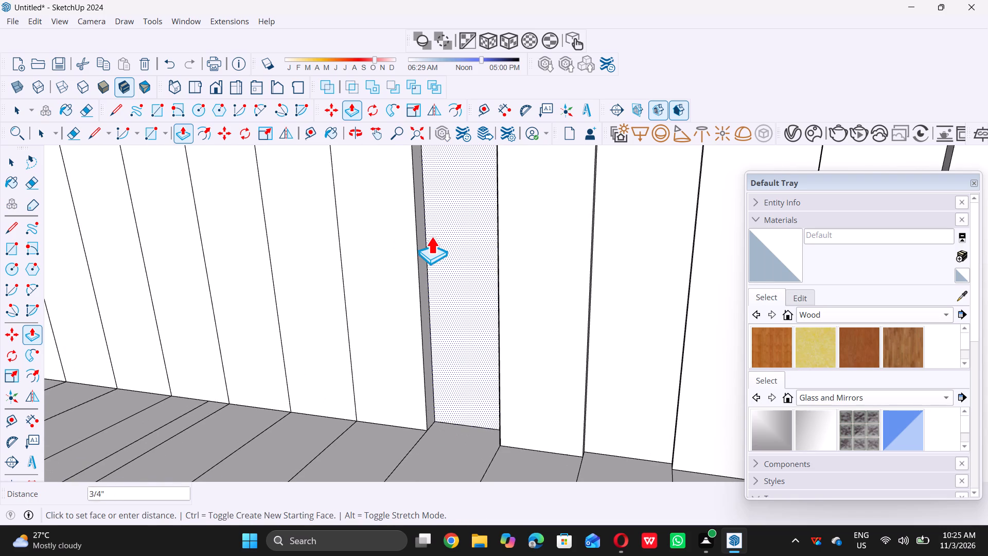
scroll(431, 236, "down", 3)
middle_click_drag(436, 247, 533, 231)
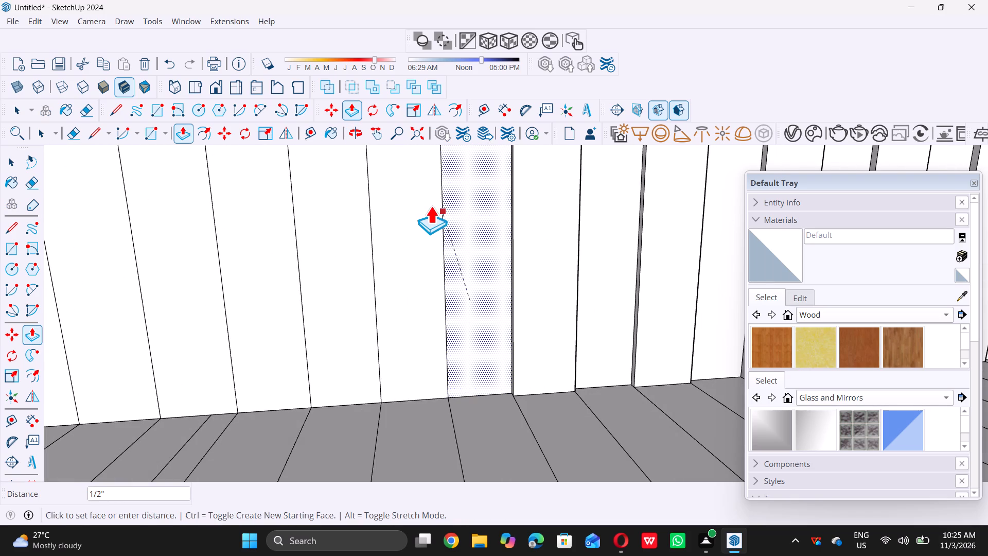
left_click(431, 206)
Push the tenth and twelfth strips on the header's recessed back inward, level with their neighbouring strips.
left_click(527, 257)
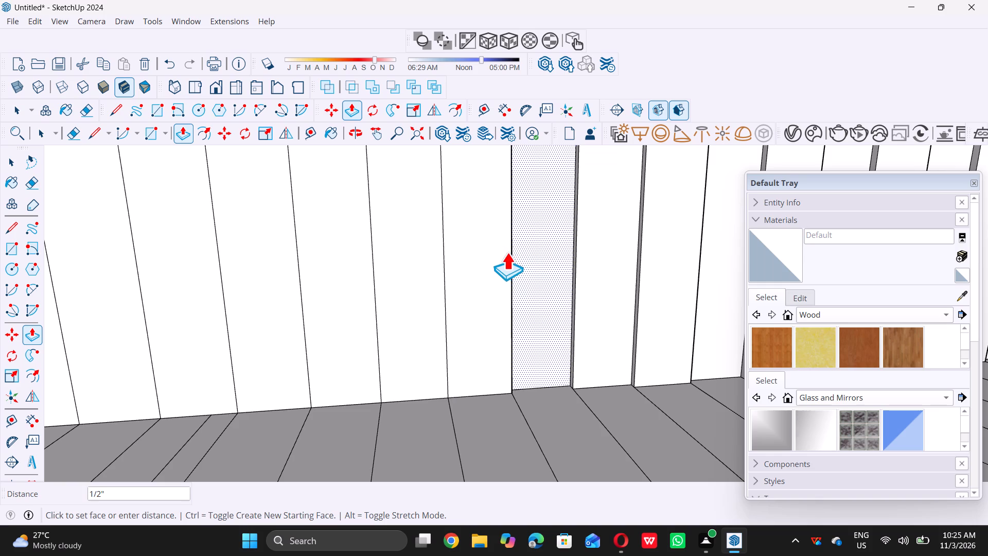
left_click(502, 250)
left_click(655, 285)
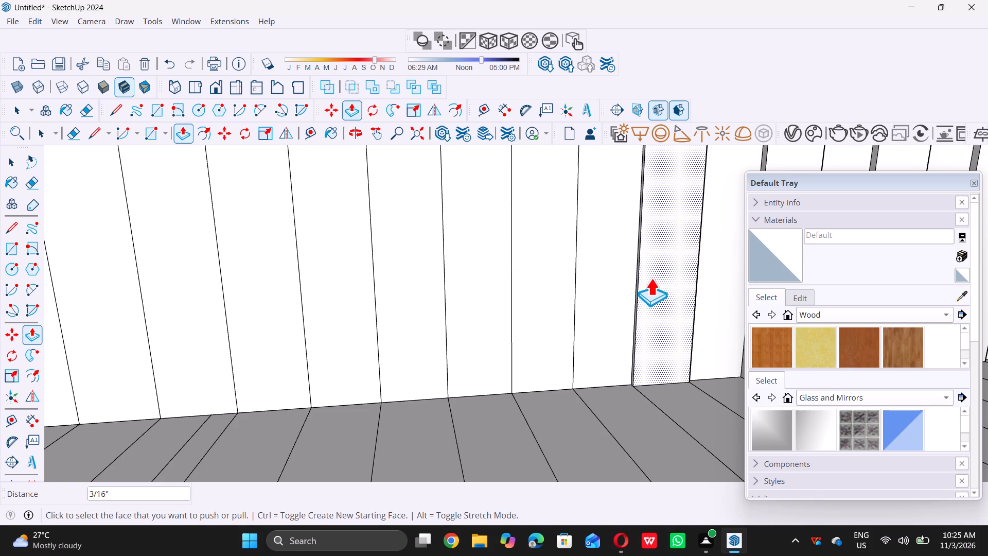
left_click(651, 278)
left_click(631, 285)
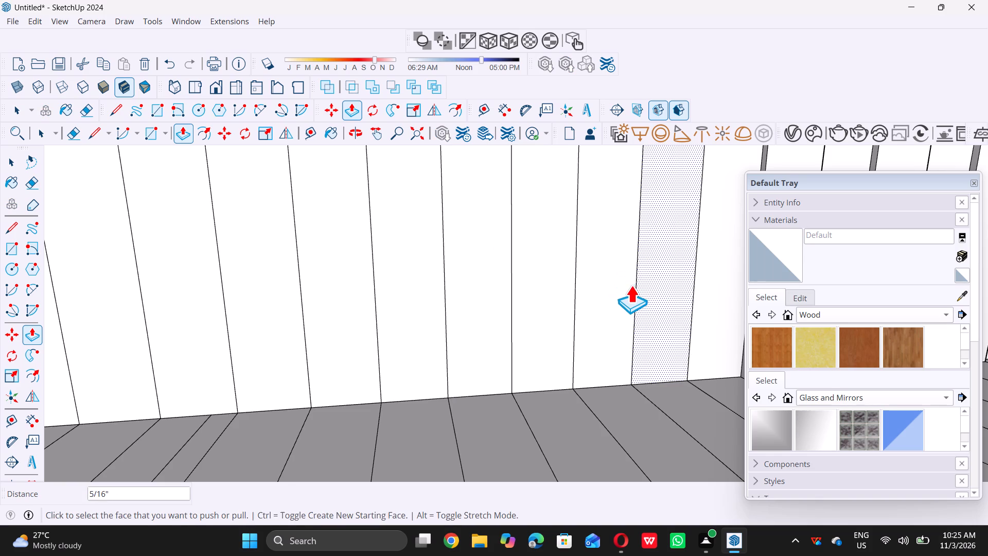
Push the next two raised alternate strips after the twelfth inward 1/2" each, level with the adjacent flush strips.
scroll(468, 270, "down", 9)
scroll(603, 259, "up", 6)
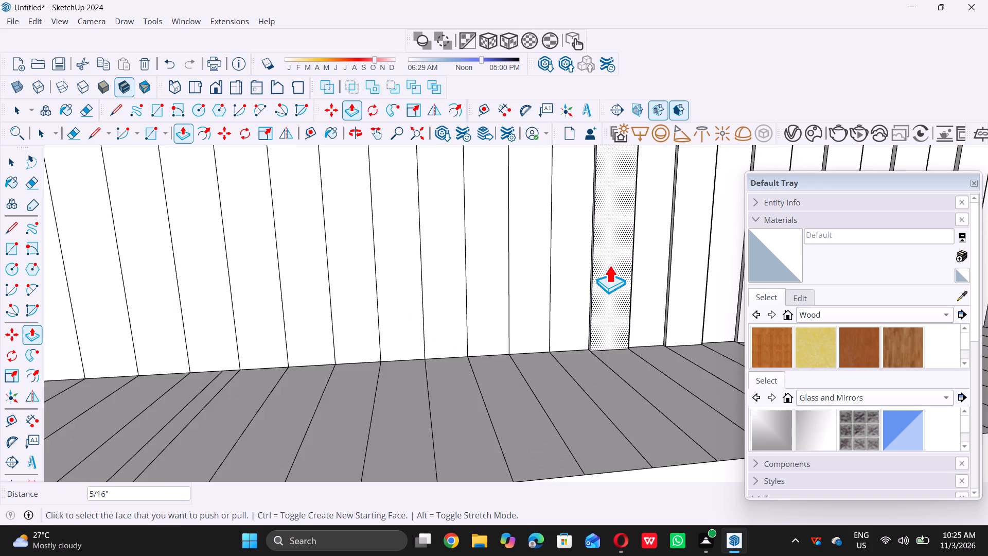
scroll(609, 265, "up", 2)
left_click(604, 268)
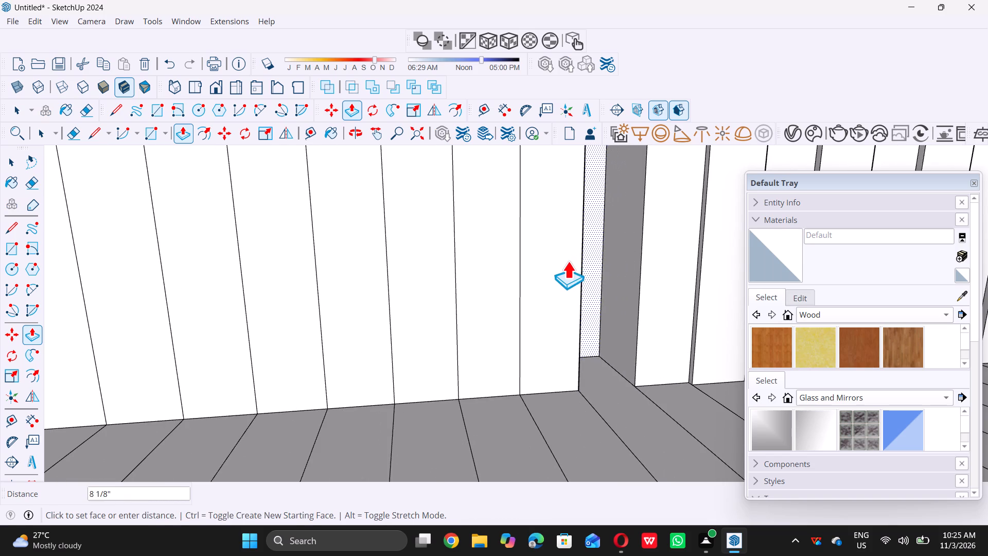
left_click(577, 268)
scroll(508, 275, "down", 9)
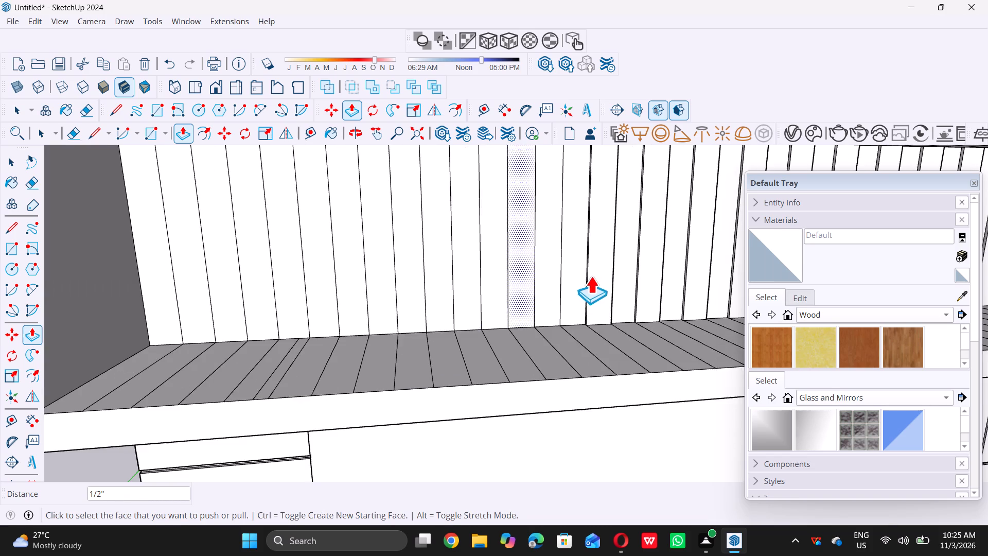
scroll(594, 270, "up", 7)
left_click(596, 270)
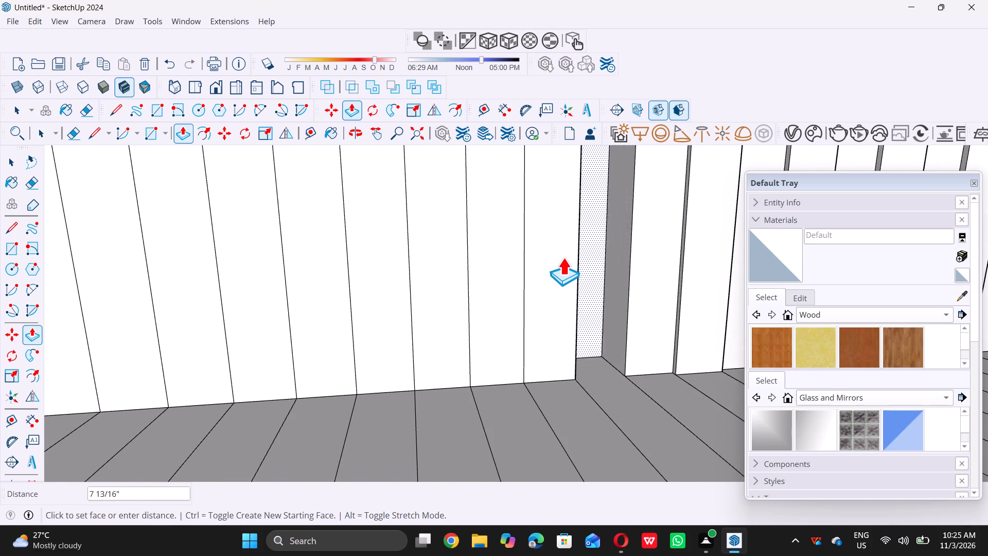
left_click(537, 264)
Push two more raised alternate strips further along the header's recessed back inward 1/2" each, level with their neighbours.
scroll(515, 267, "down", 9)
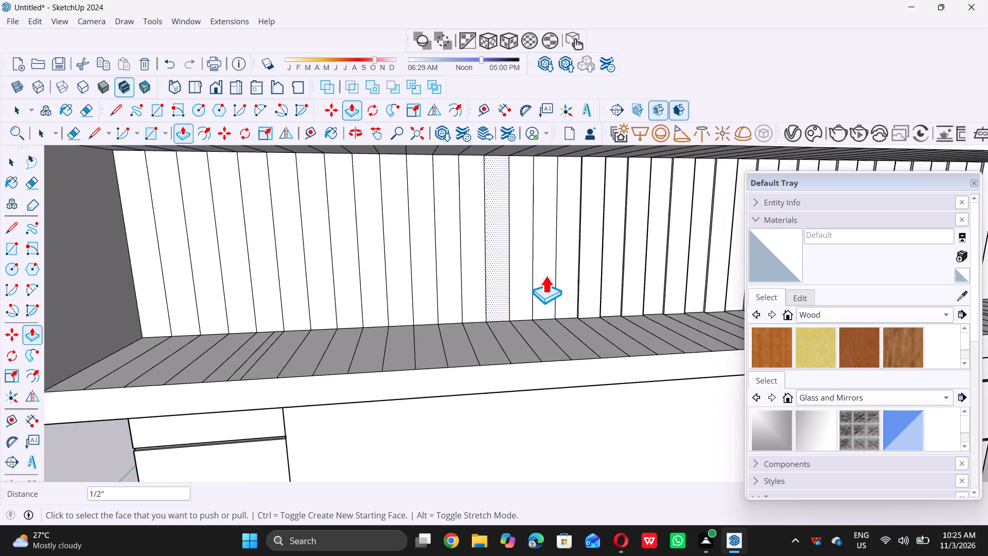
scroll(575, 260, "up", 13)
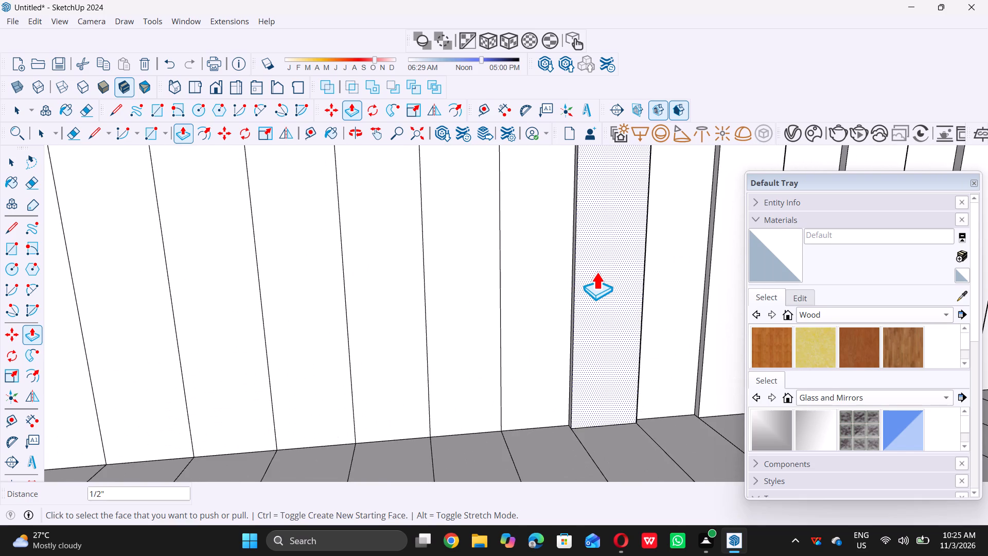
scroll(596, 272, "up", 1)
left_click(596, 272)
left_click(498, 272)
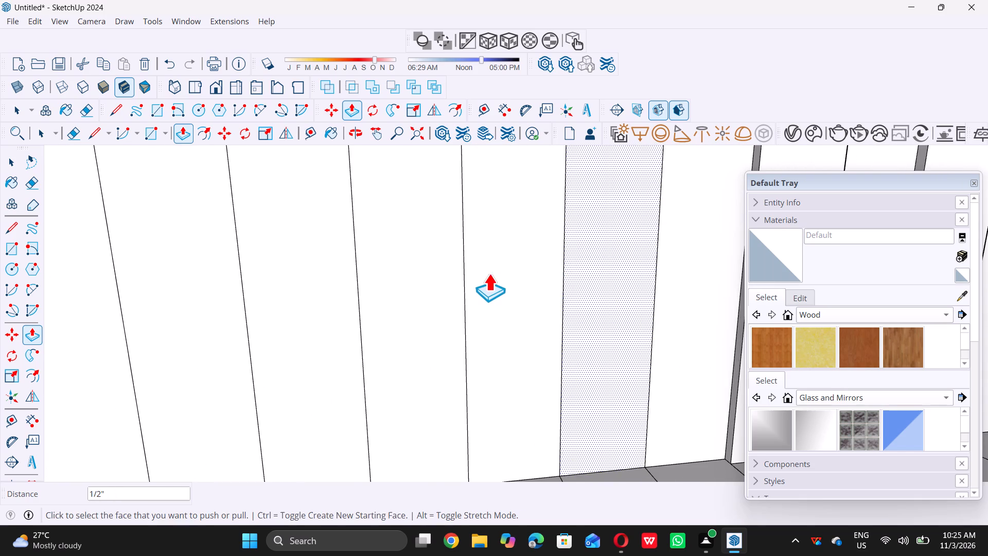
scroll(447, 274, "down", 10)
middle_click_drag(521, 273, 550, 267)
scroll(573, 255, "up", 5)
left_click(573, 255)
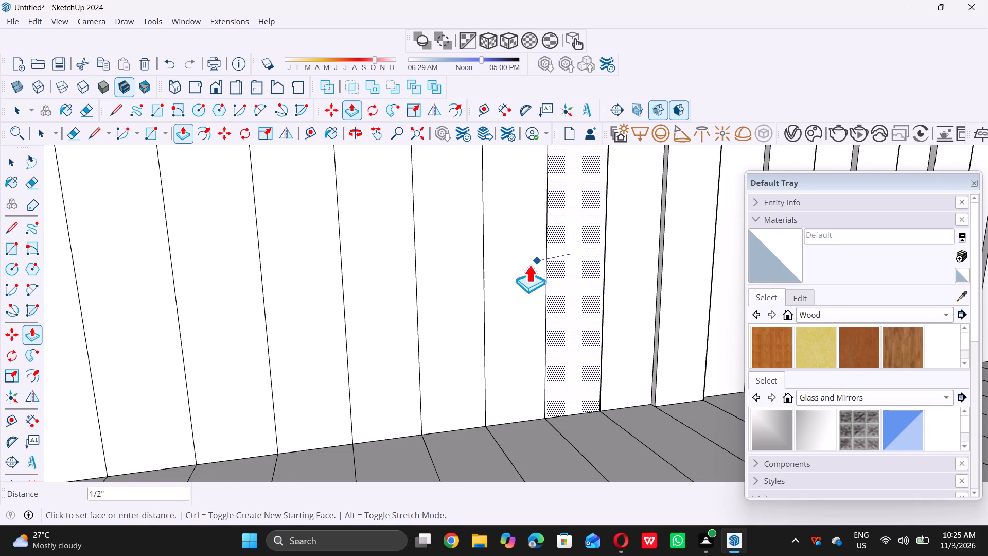
left_click(529, 265)
Push the following two raised alternate strips on the recessed back inward 1/2" each, flush with the strips beside them.
scroll(515, 268, "down", 6)
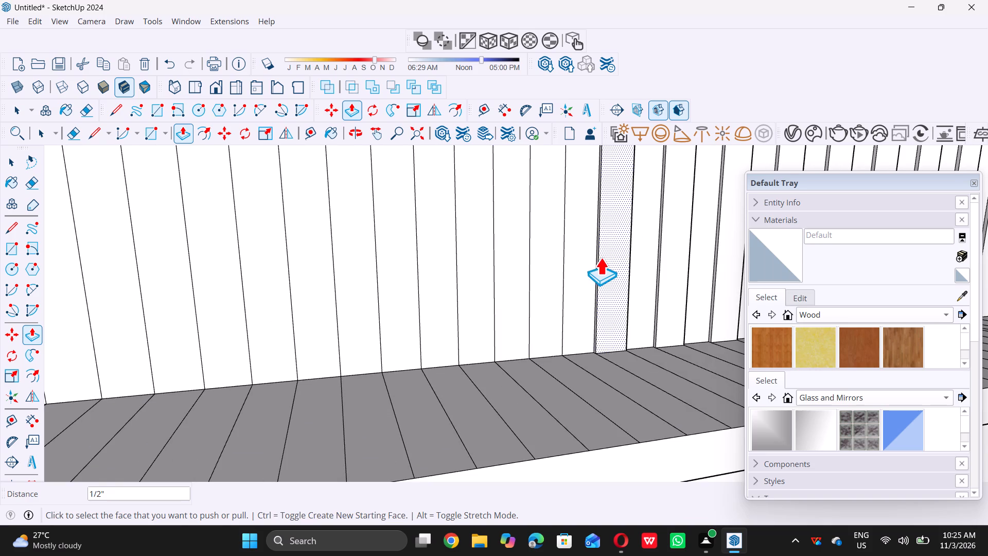
scroll(601, 257, "up", 4)
left_click(607, 257)
left_click(576, 270)
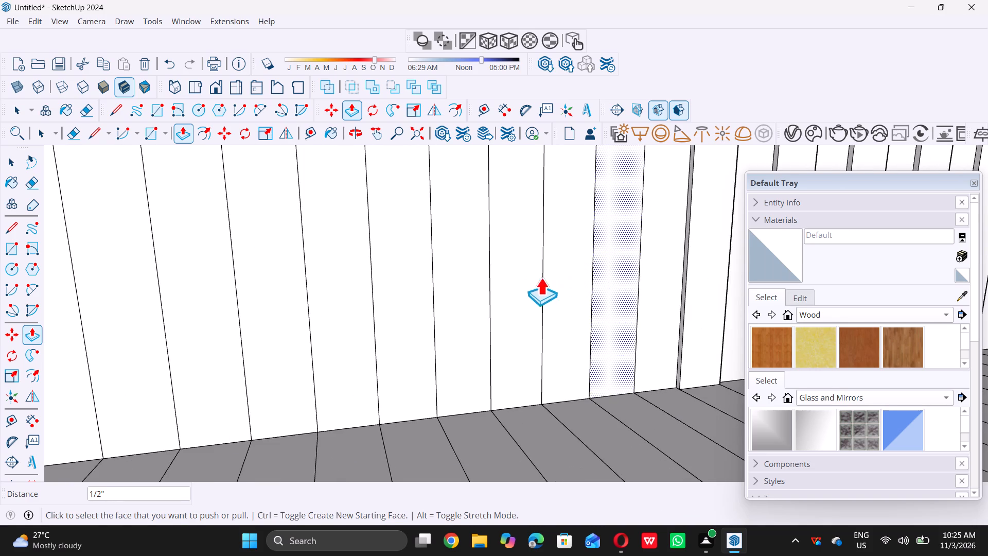
scroll(513, 281, "down", 8)
scroll(588, 255, "up", 5)
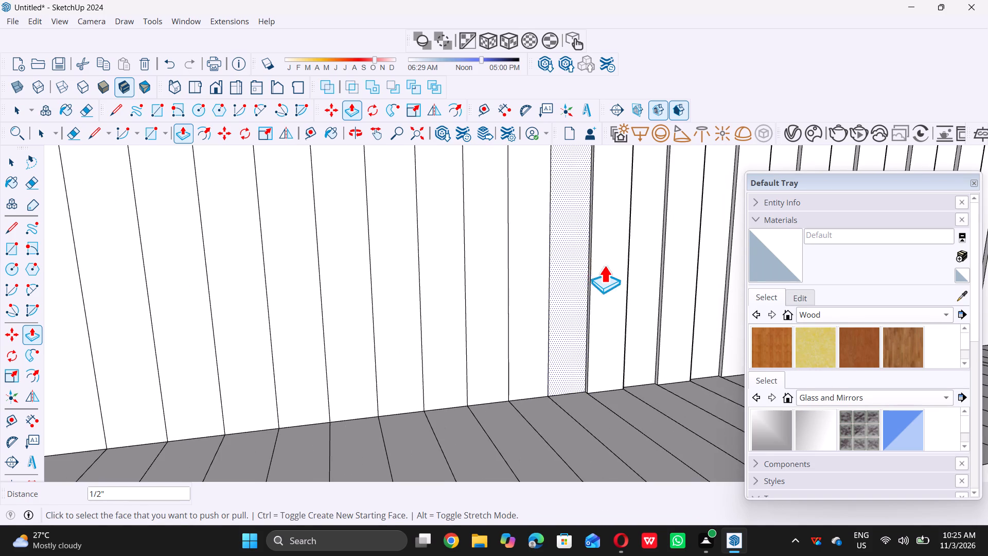
scroll(605, 265, "up", 3)
left_click(606, 267)
left_click(564, 275)
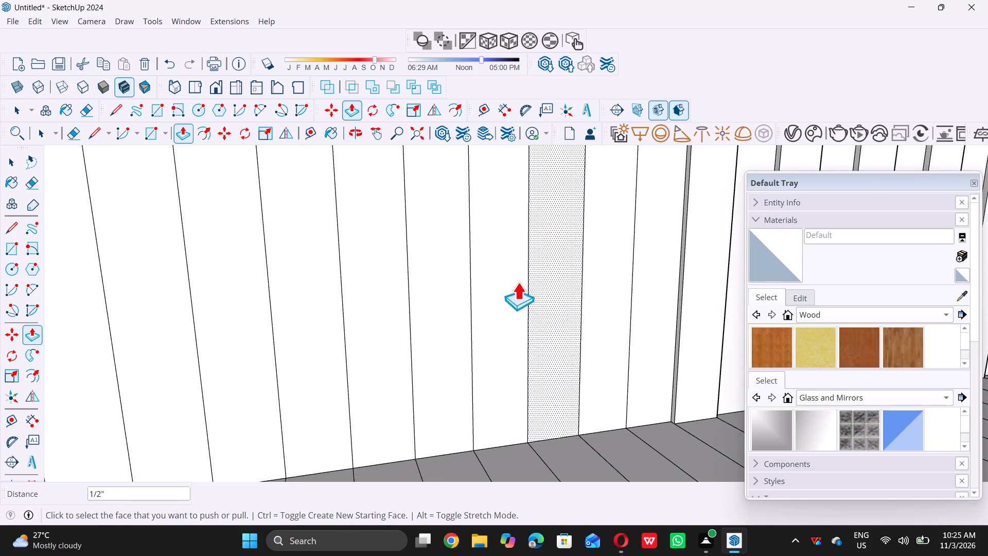
Push the next two raised alternate strips on the header's recessed back inward 1/2" each, level with their neighbouring strips.
scroll(514, 283, "down", 8)
scroll(595, 275, "up", 7)
left_click(604, 273)
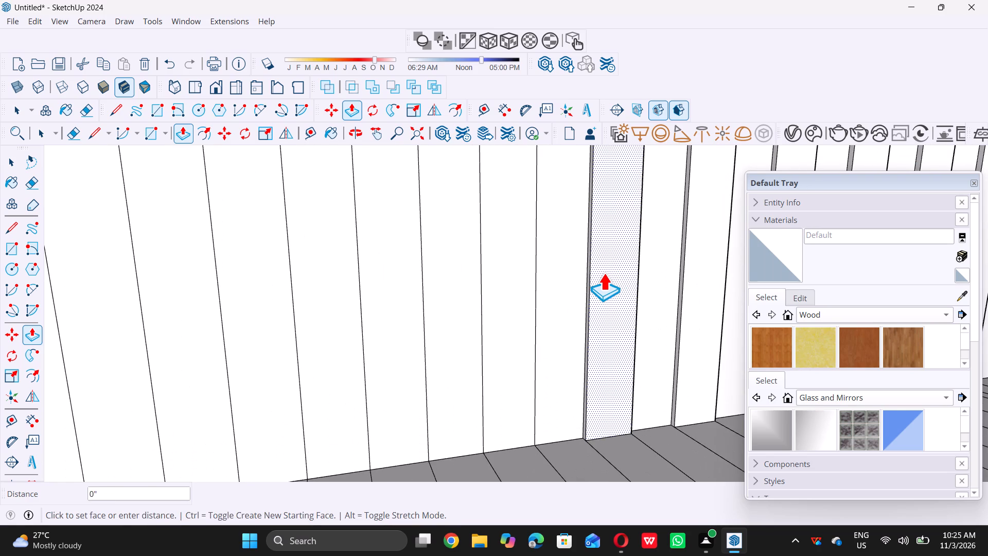
left_click(574, 279)
scroll(542, 285, "down", 8)
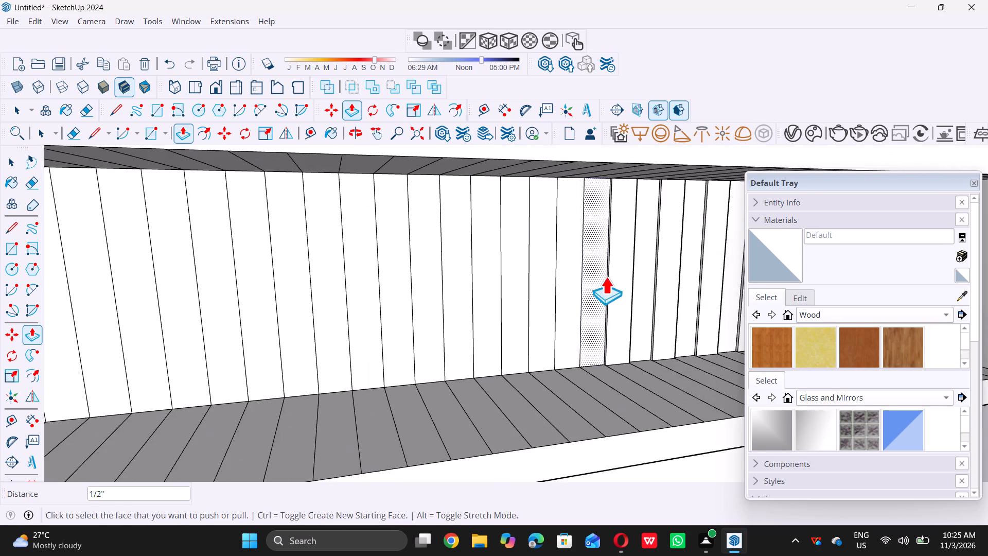
scroll(616, 271, "up", 8)
left_click(618, 270)
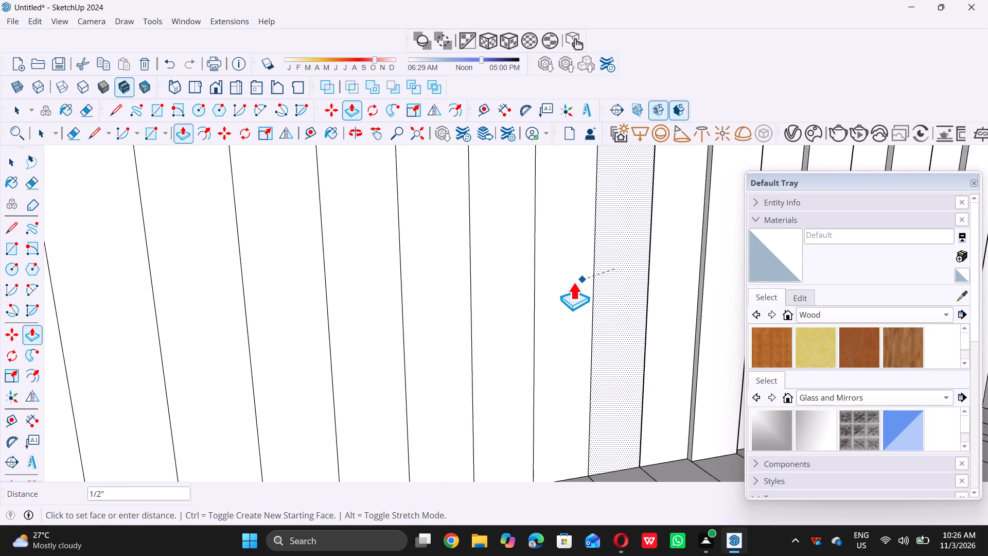
left_click(573, 282)
Push another two raised alternate strips further along the recessed back inward 1/2" each, flush with the adjacent strips.
scroll(538, 286, "down", 9)
scroll(626, 280, "up", 2)
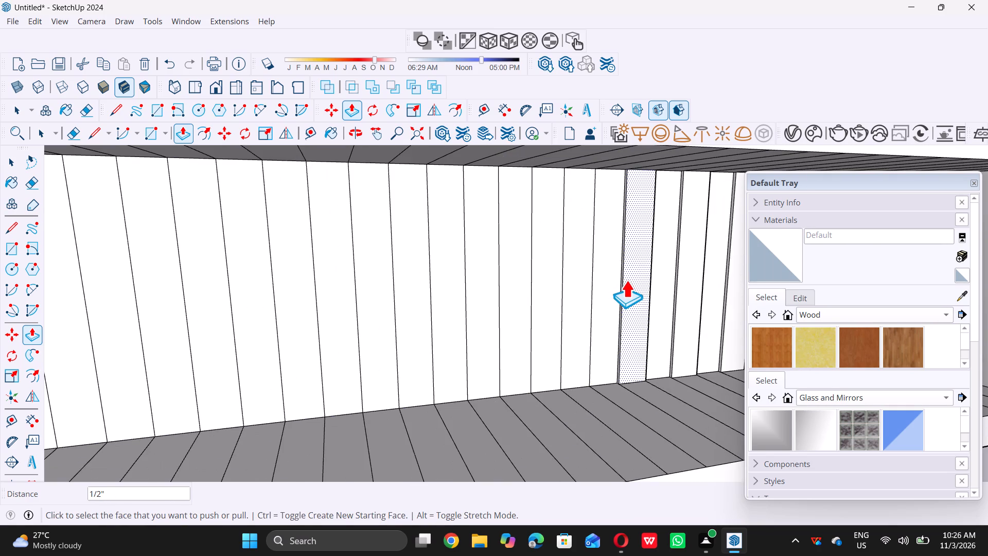
scroll(626, 280, "up", 2)
left_click(632, 278)
left_click(609, 283)
scroll(562, 285, "down", 3)
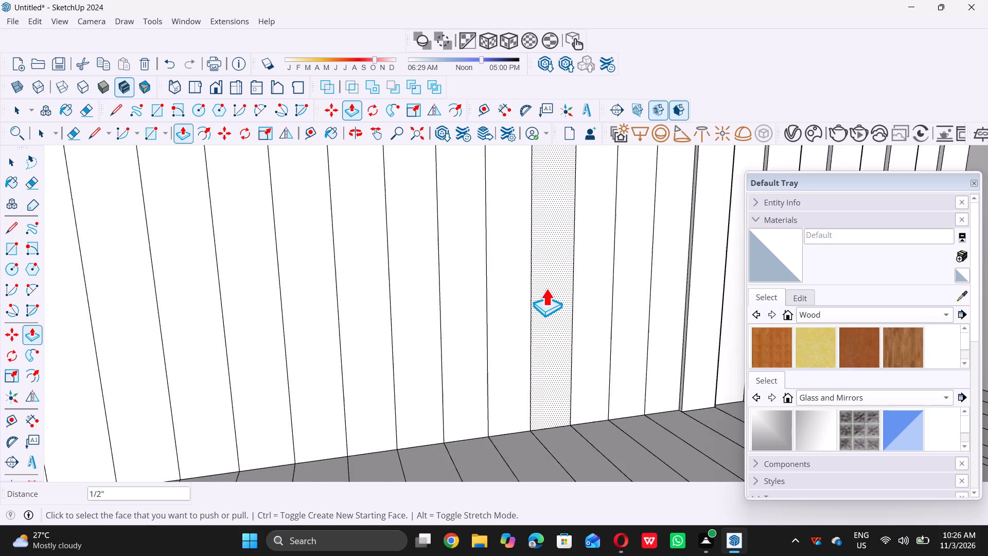
scroll(546, 288, "down", 5)
scroll(621, 279, "up", 8)
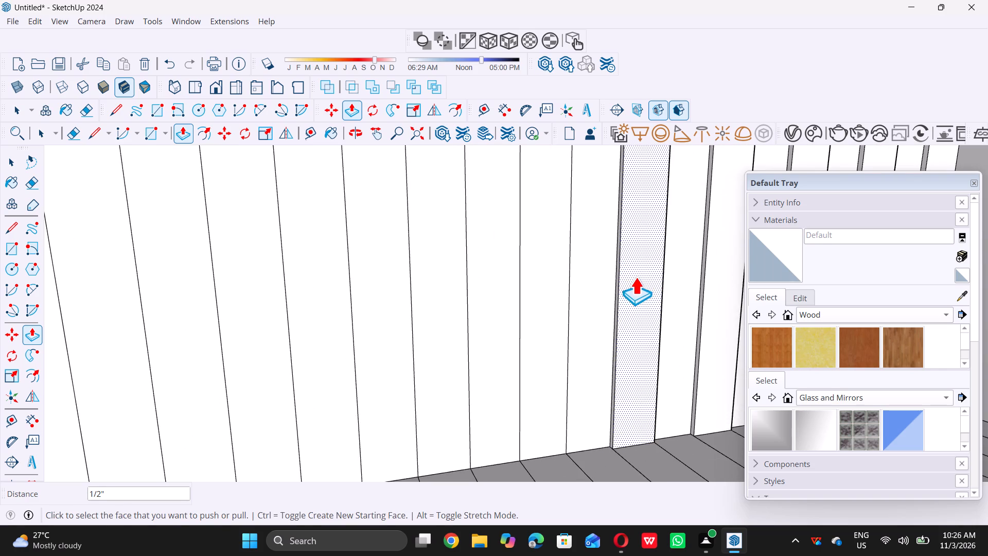
left_click(636, 277)
double_click(591, 287)
Push the following two raised alternate strips toward the right end of the recessed back inward 1/2" each.
scroll(540, 294, "down", 6)
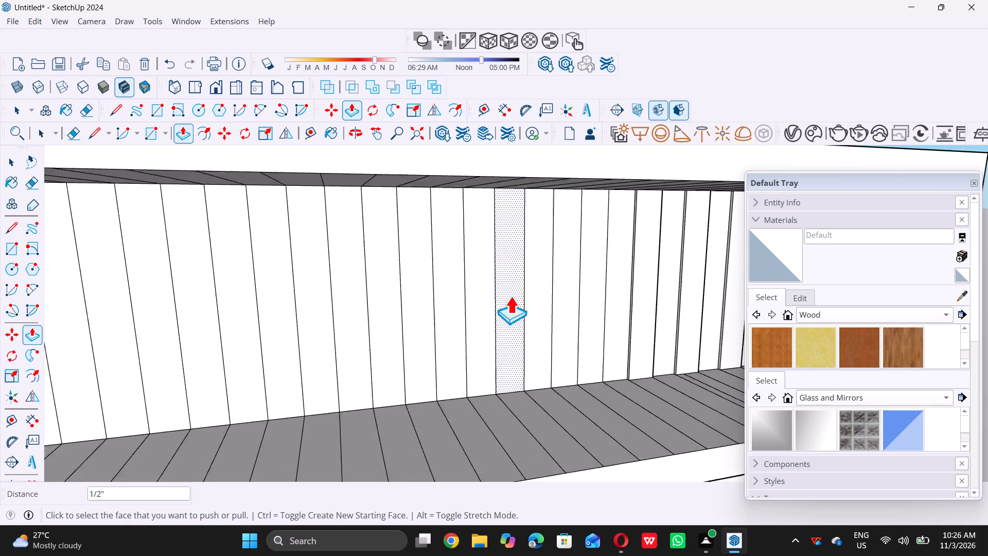
scroll(510, 296, "down", 7)
scroll(585, 288, "up", 10)
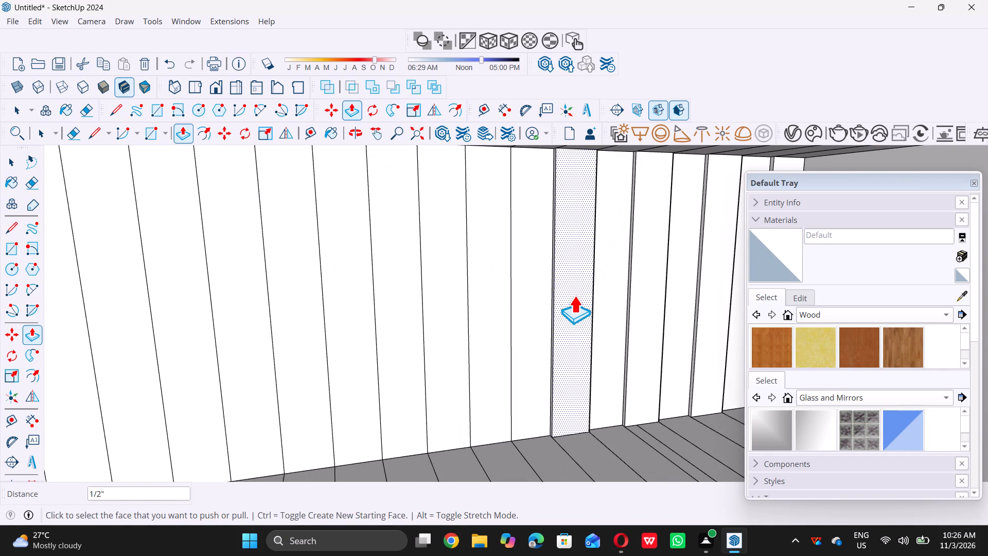
left_click(572, 294)
left_click(534, 293)
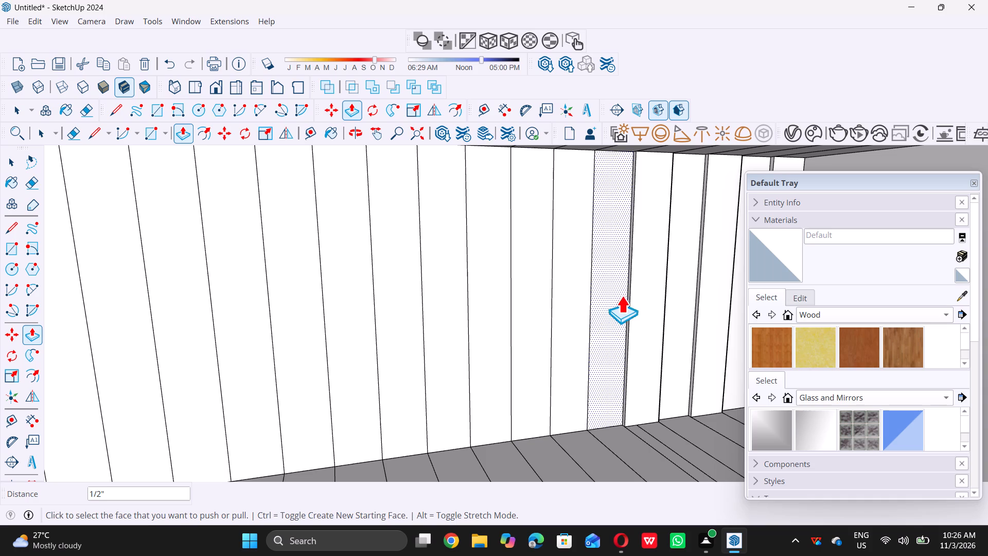
left_click(644, 295)
left_click(599, 305)
Push the last two raised strips beside the header's right end wall inward 1/2" each, completing a flush back.
scroll(557, 307, "down", 2)
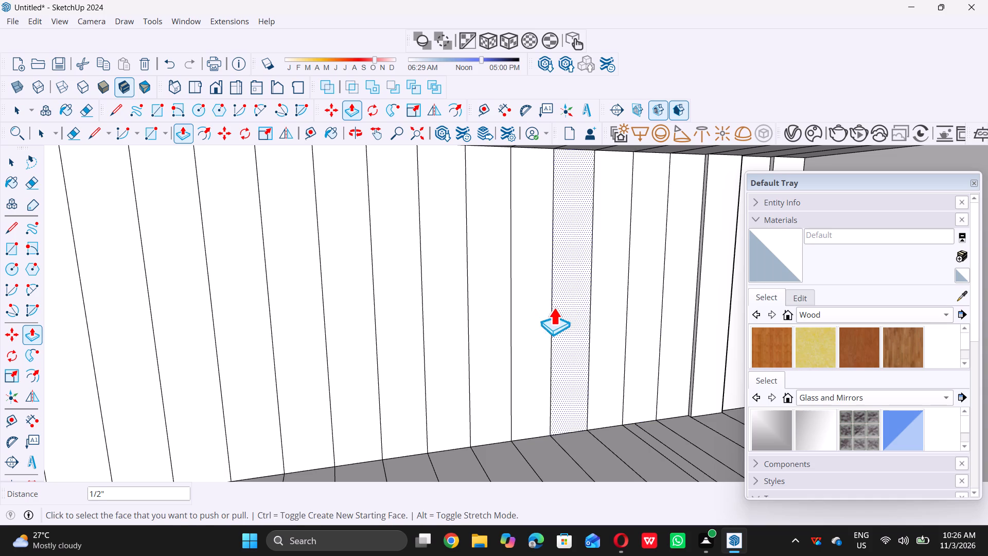
scroll(554, 307, "down", 3)
scroll(645, 293, "up", 8)
left_click(657, 294)
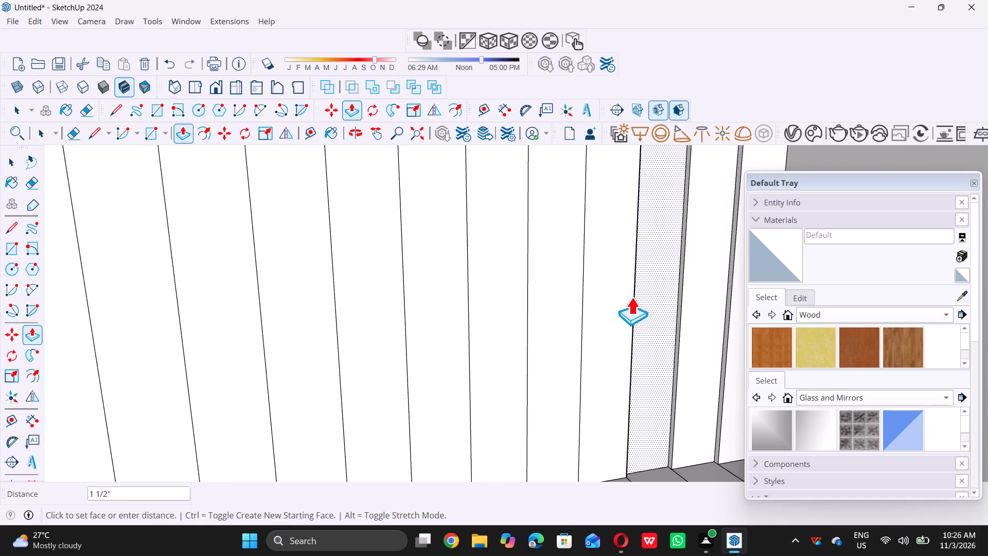
double_click(615, 301)
scroll(566, 296, "down", 4)
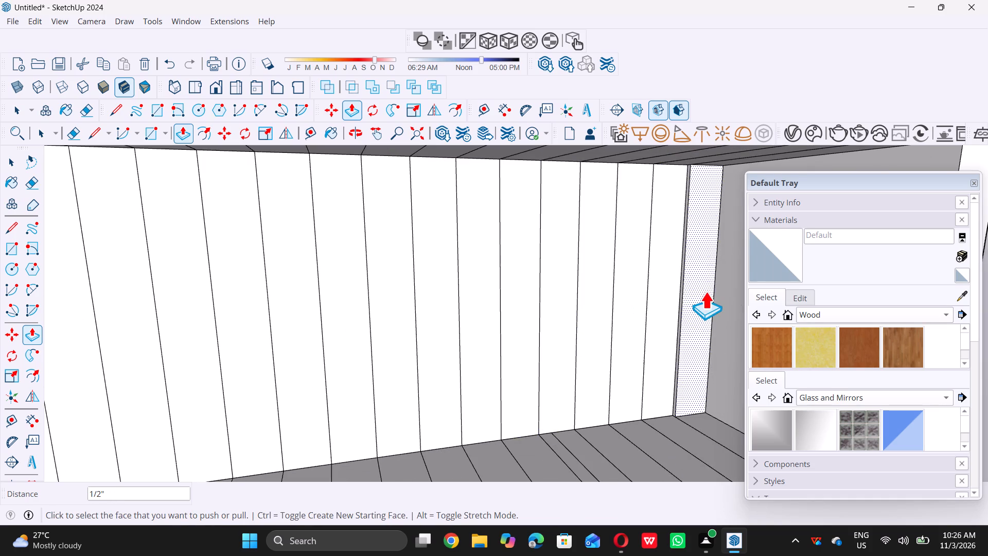
scroll(704, 291, "up", 3)
left_click(689, 296)
left_click(651, 306)
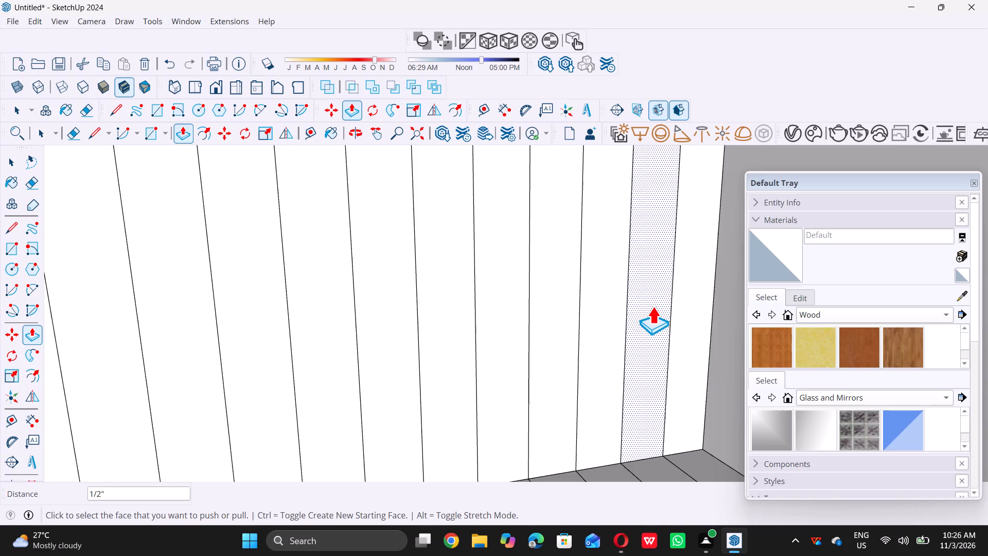
Erase the strip dividing lines across the left part of the header's flattened back face.
key("space")
scroll(658, 306, "down", 15)
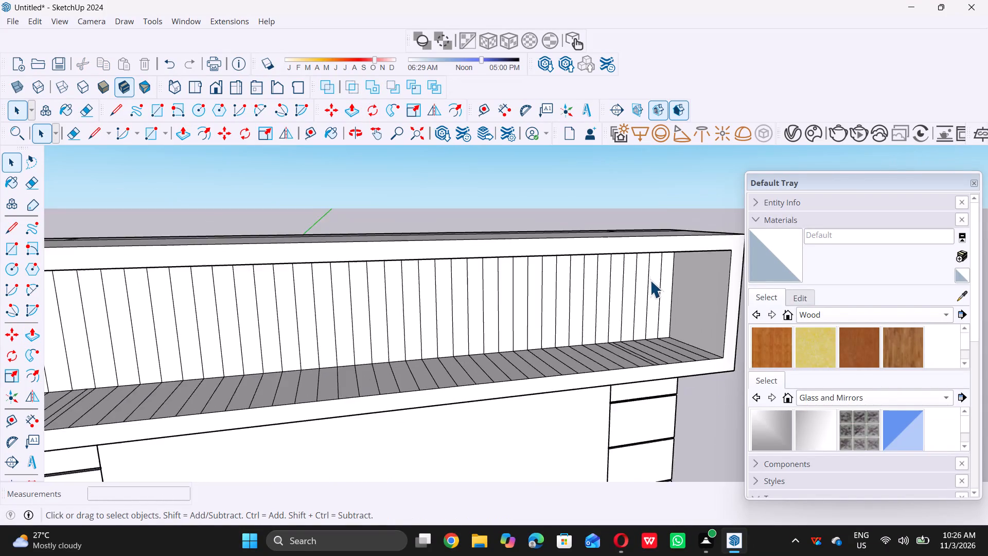
scroll(650, 280, "down", 6)
middle_click_drag(586, 289, 472, 318)
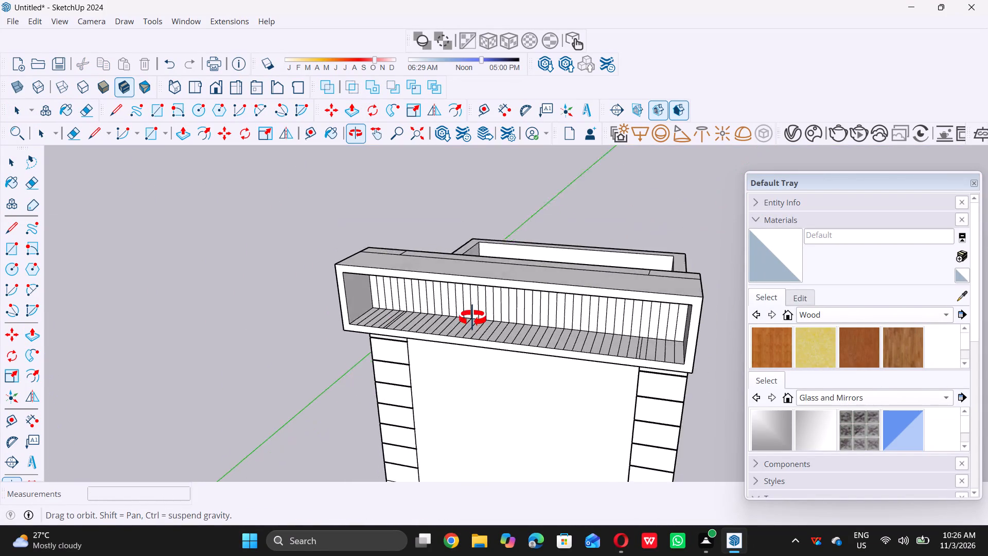
middle_click_drag(472, 318, 474, 291)
scroll(474, 291, "up", 4)
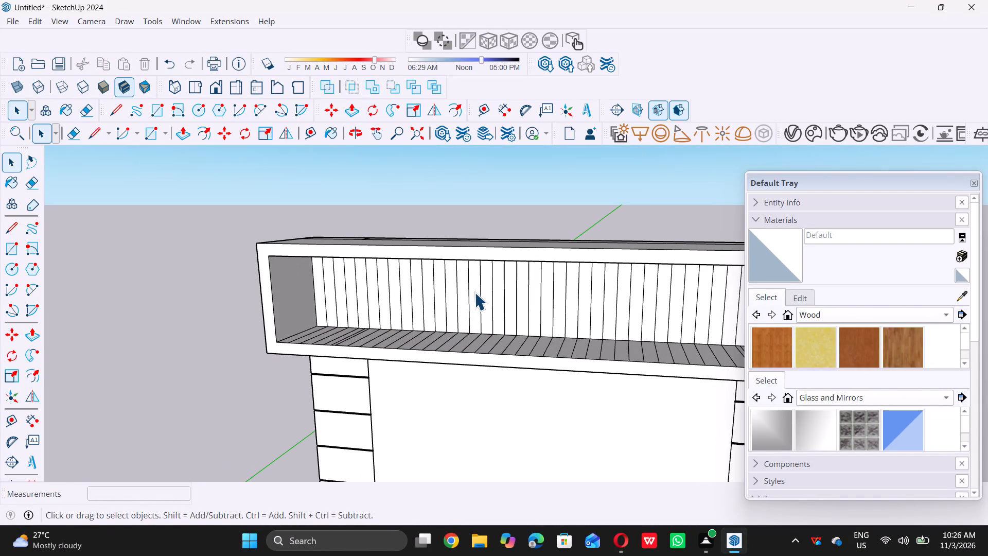
key("e")
scroll(386, 296, "up", 9)
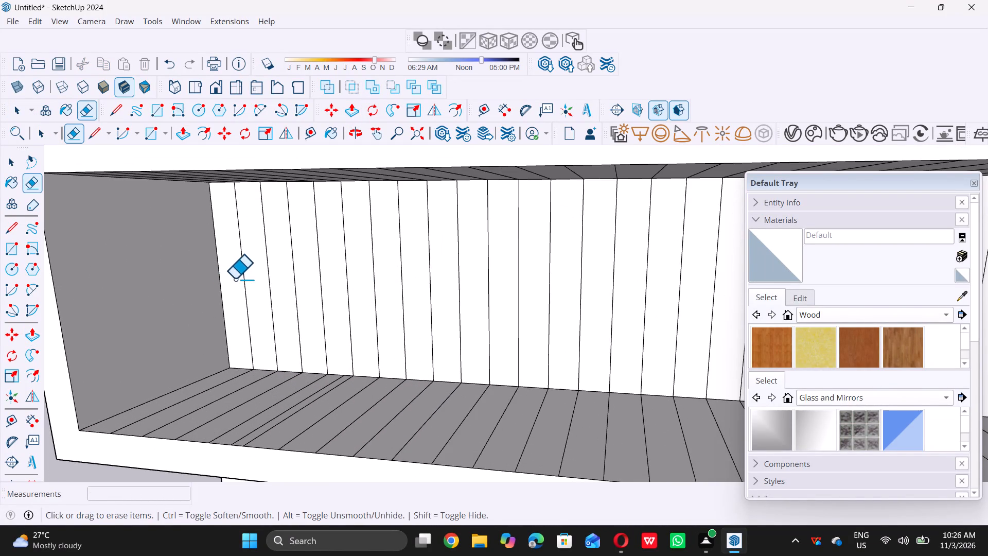
left_click(233, 278)
left_click_drag(240, 277, 346, 287)
left_click_drag(348, 288, 667, 329)
scroll(427, 292, "down", 4)
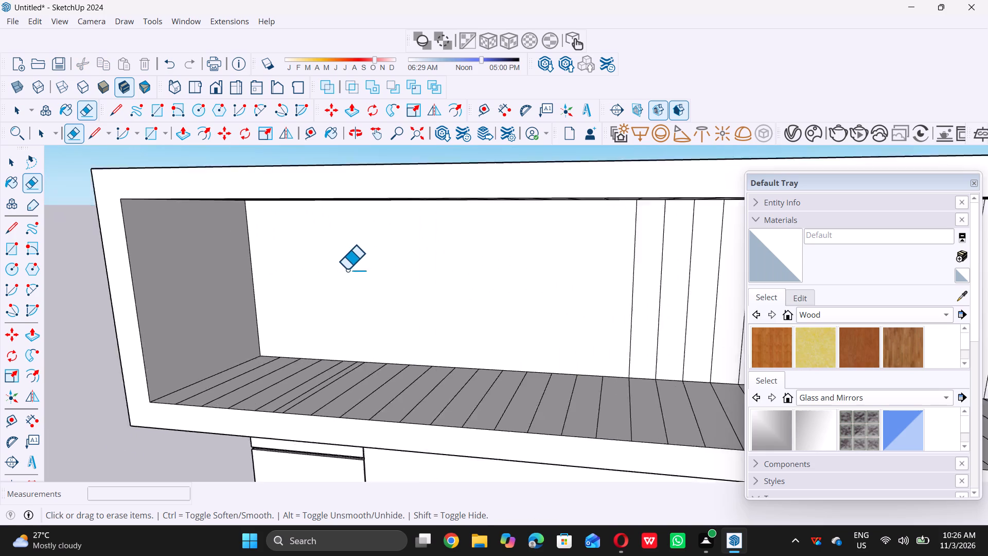
scroll(347, 269, "down", 12)
scroll(518, 289, "up", 5)
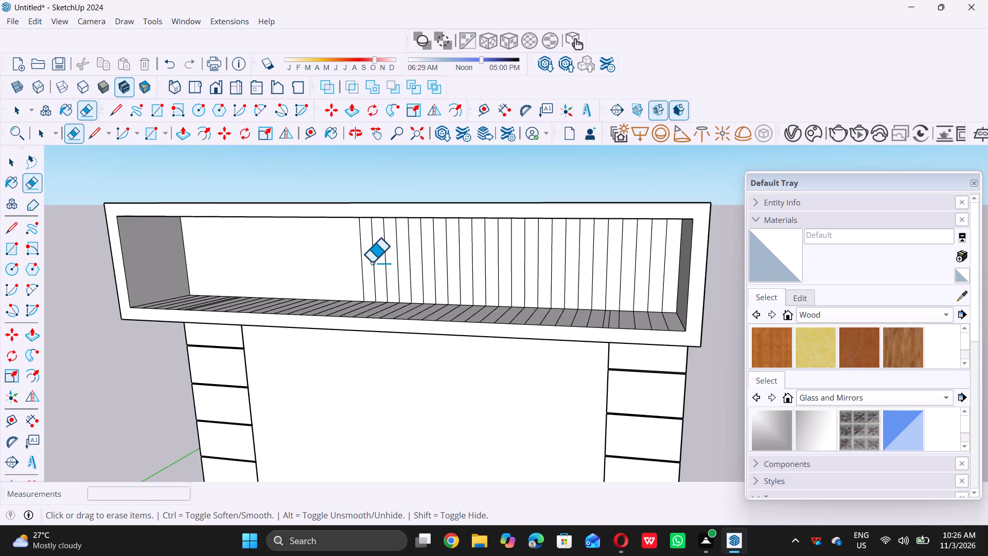
left_click_drag(349, 262, 388, 259)
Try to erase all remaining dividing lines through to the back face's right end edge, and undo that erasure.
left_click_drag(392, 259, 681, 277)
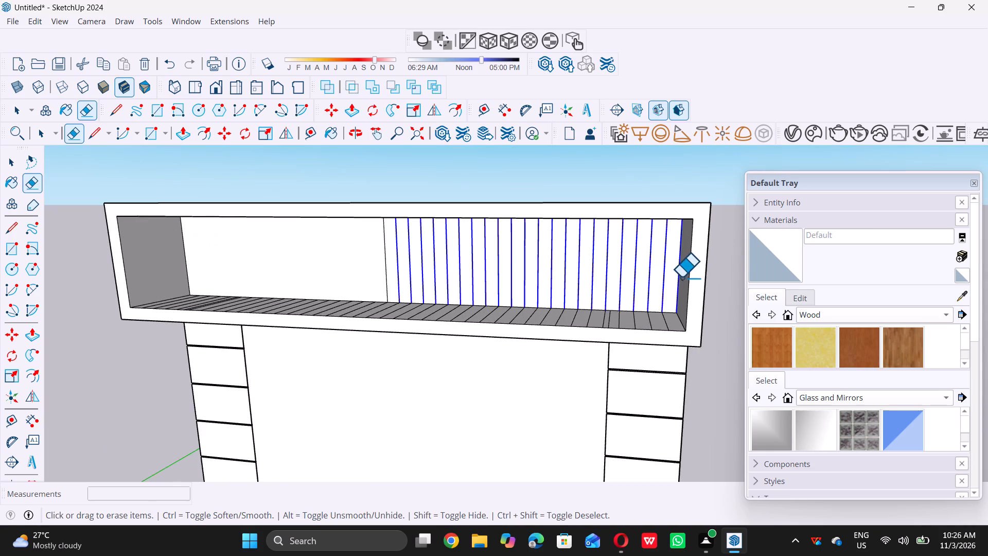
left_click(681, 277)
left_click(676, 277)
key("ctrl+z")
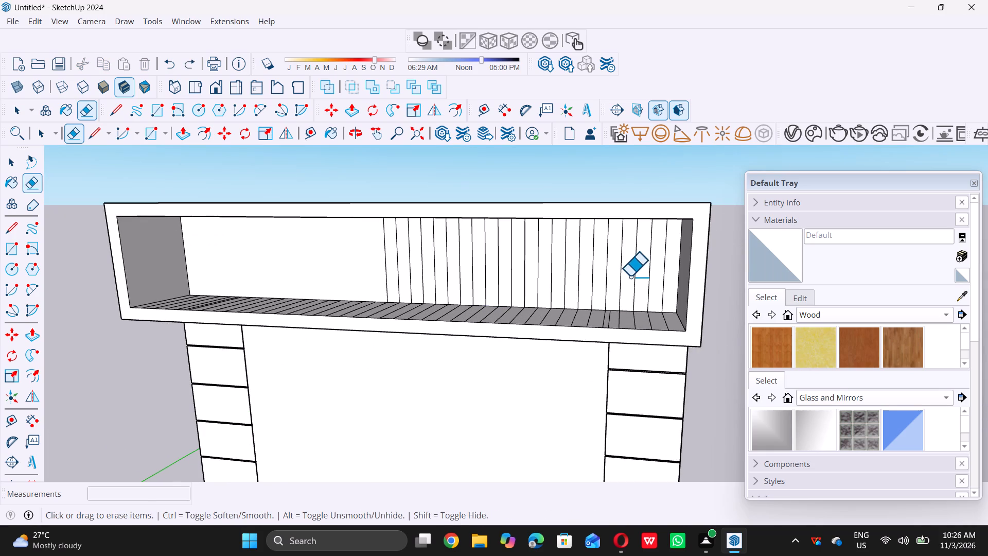
Erase the strip dividing lines across the middle of the header's back, leaving the last few near the right end.
scroll(483, 367, "up", 3)
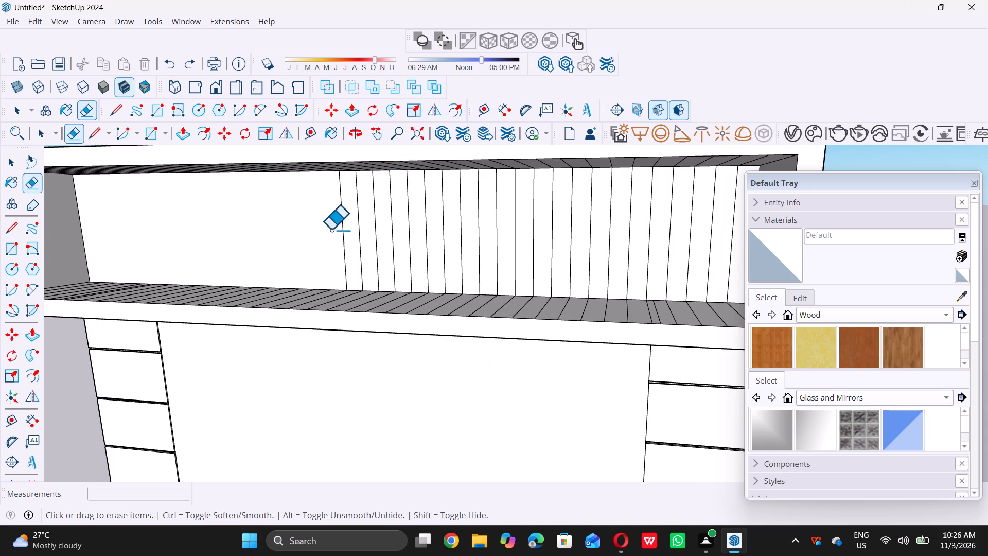
left_click(325, 231)
left_click_drag(325, 231, 343, 231)
left_click_drag(349, 231, 355, 231)
left_click_drag(398, 231, 617, 255)
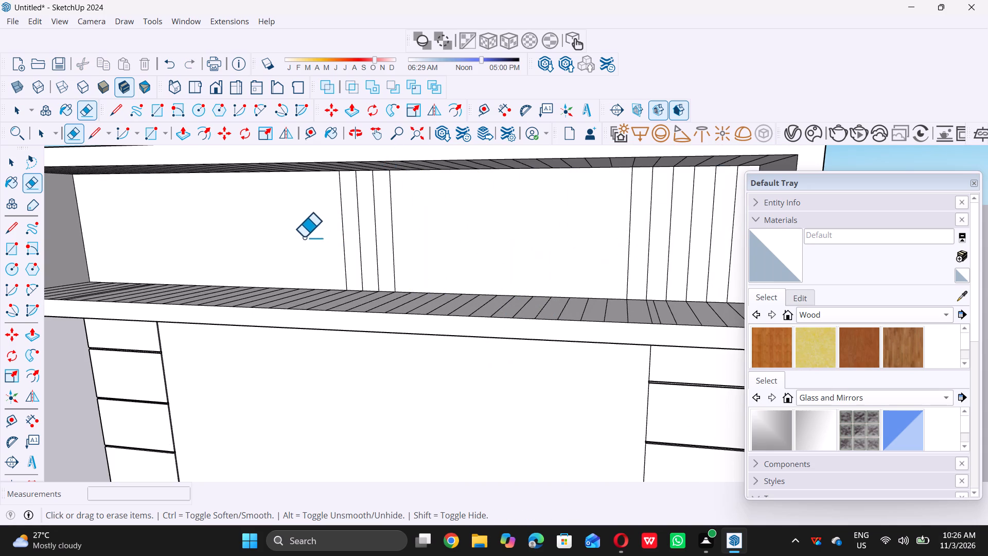
left_click_drag(304, 237, 522, 257)
left_click(522, 257)
Erase the last dividing lines at the right end of the header's back, keeping the end wall's corner edge.
scroll(405, 247, "down", 5)
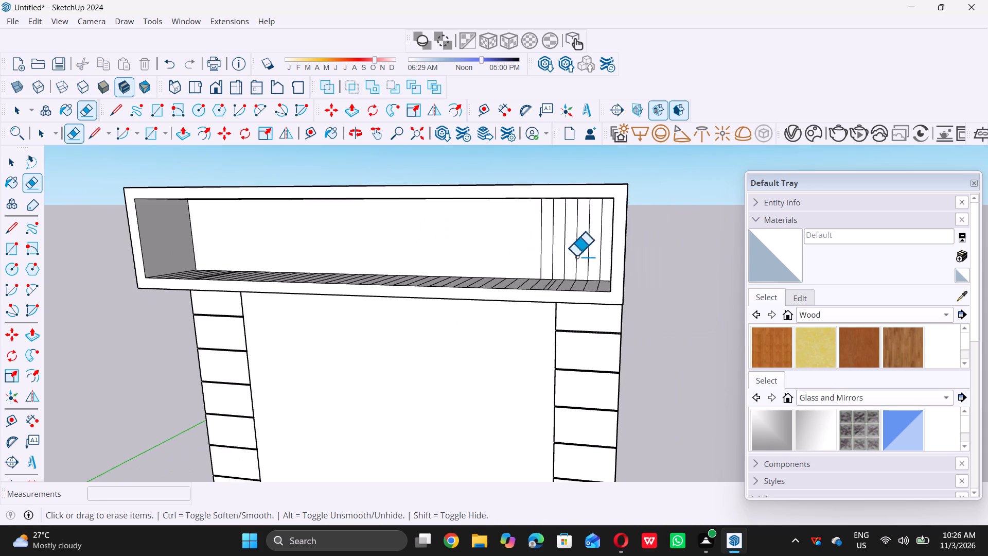
scroll(593, 259, "up", 4)
left_click_drag(507, 238, 569, 235)
left_click_drag(570, 235, 575, 235)
left_click(575, 235)
left_click(578, 235)
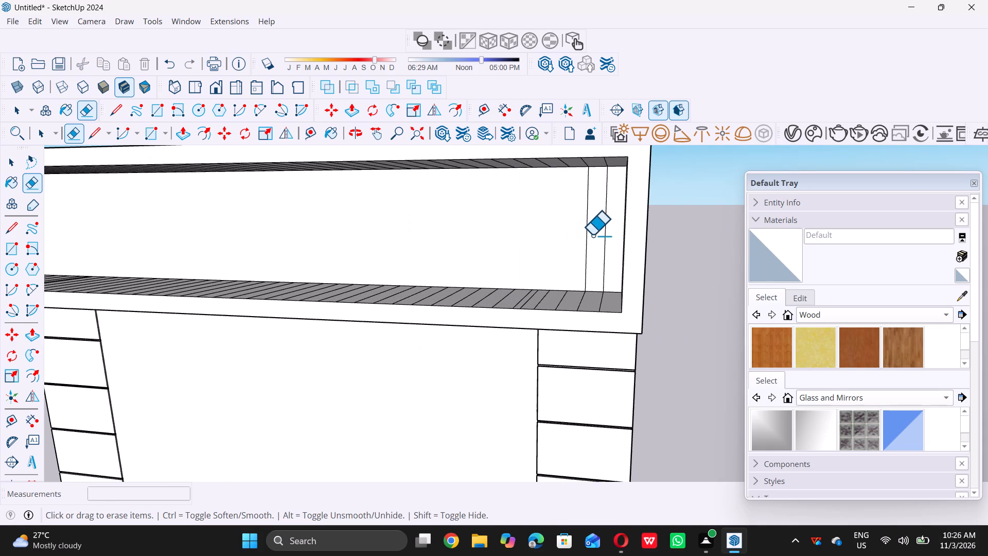
double_click(606, 235)
left_click(585, 235)
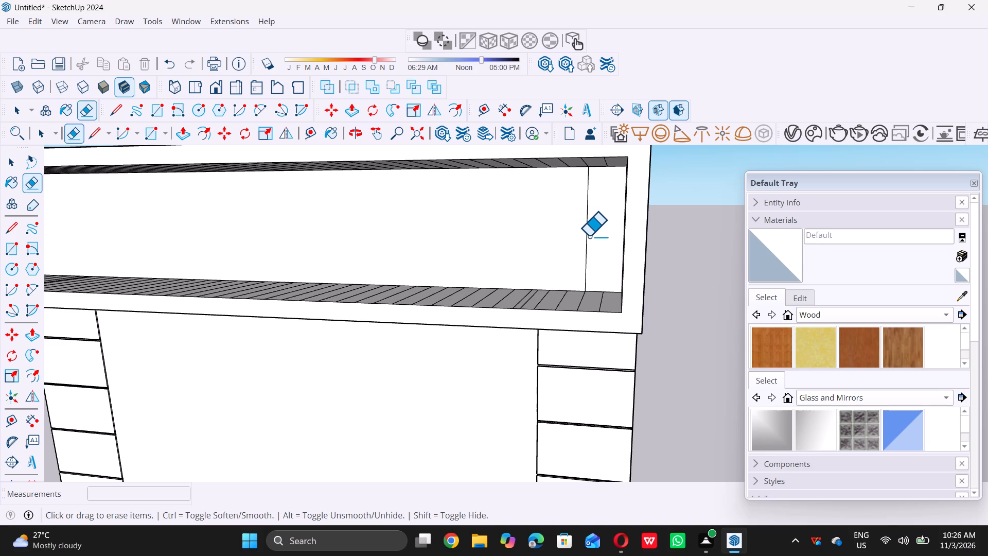
left_click(586, 236)
Erase the strip lines on the left part of the header recess's inner bottom face.
scroll(584, 241, "down", 9)
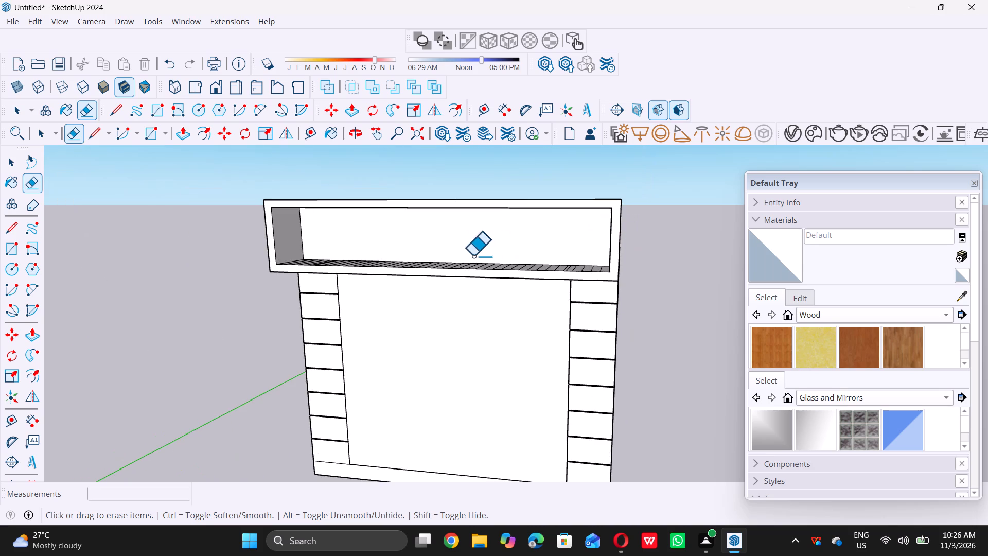
middle_click_drag(430, 253, 426, 314)
middle_click(426, 314)
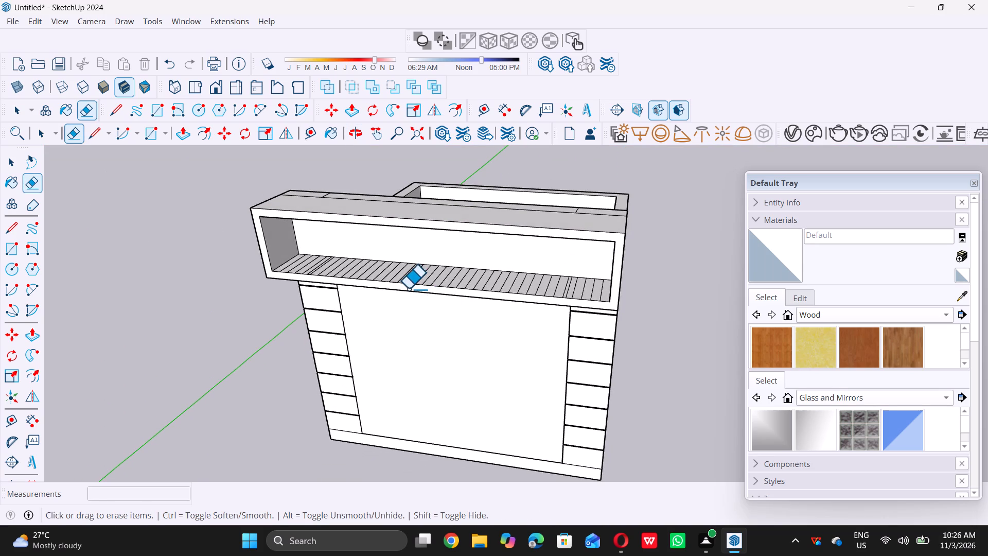
scroll(373, 267, "up", 5)
scroll(278, 263, "up", 10)
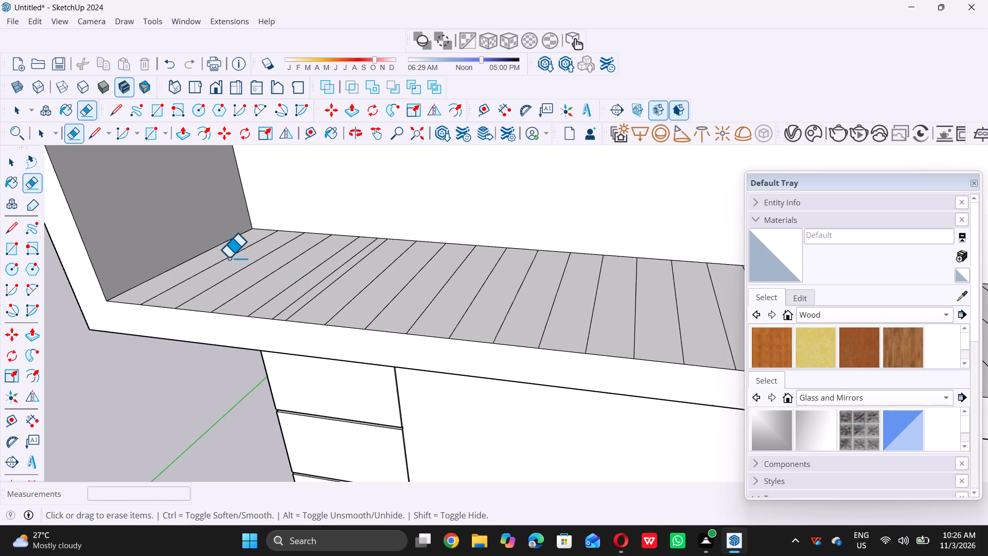
left_click_drag(223, 253, 247, 266)
middle_click(247, 266)
left_click_drag(251, 267, 596, 339)
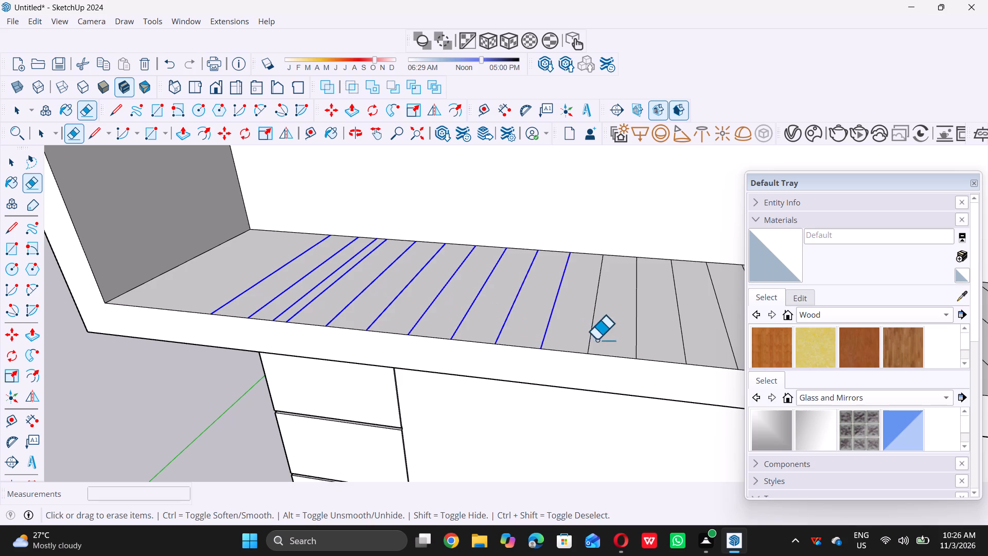
left_click_drag(596, 339, 708, 340)
left_click_drag(706, 340, 701, 338)
Erase the remaining strip lines on the recess's inner bottom face, from the right end to the cleared part.
scroll(327, 255, "down", 10)
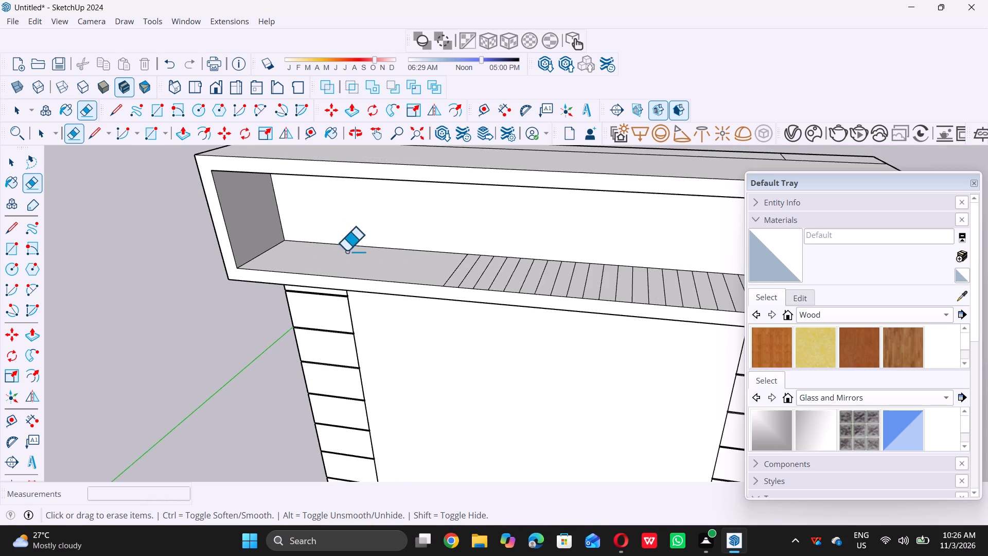
scroll(446, 273, "down", 5)
scroll(674, 284, "up", 4)
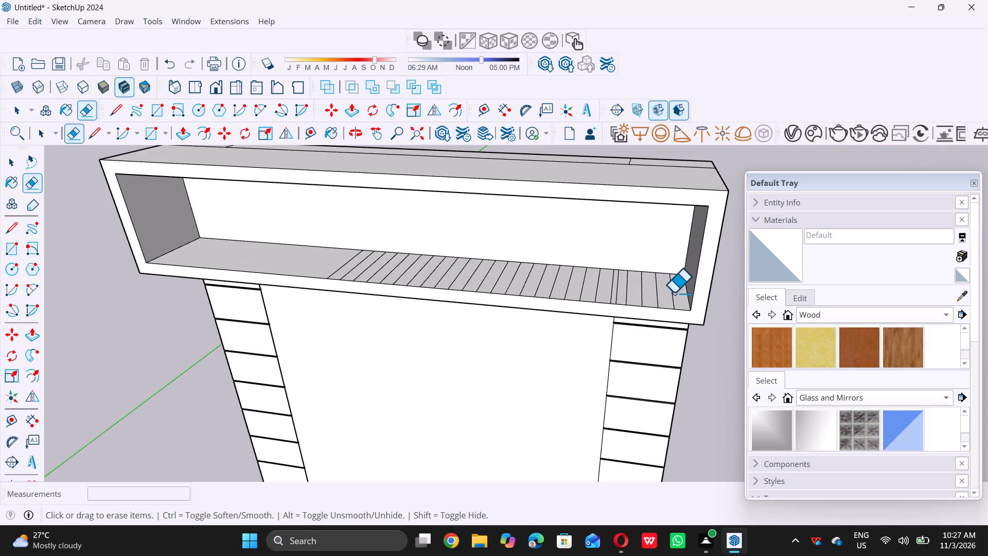
left_click_drag(673, 291, 419, 267)
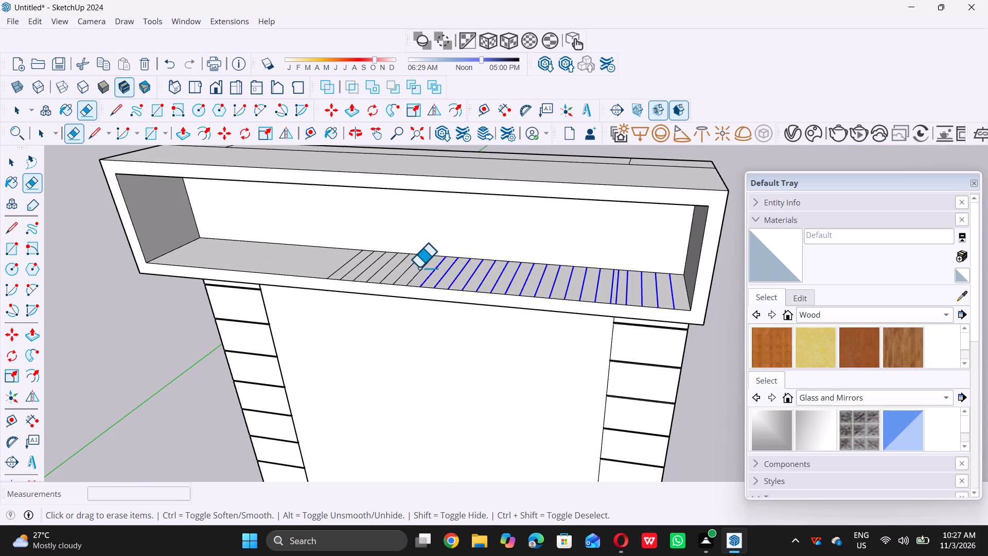
left_click_drag(419, 267, 343, 259)
left_click(343, 259)
Erase the strip lines on the left part of the header recess's inner top face.
scroll(491, 278, "down", 11)
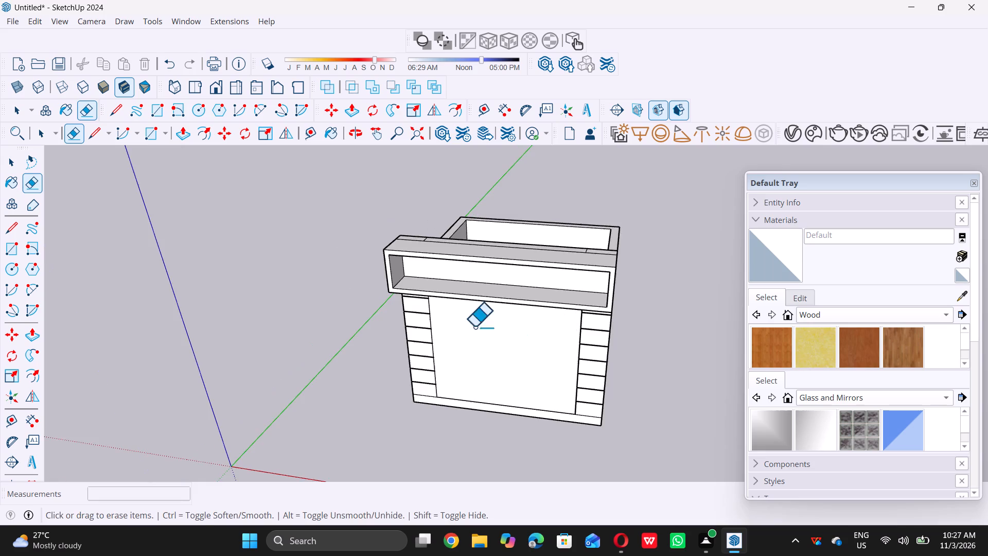
middle_click_drag(437, 289, 426, 156)
middle_click(426, 156)
middle_click_drag(461, 255, 485, 209)
middle_click(485, 209)
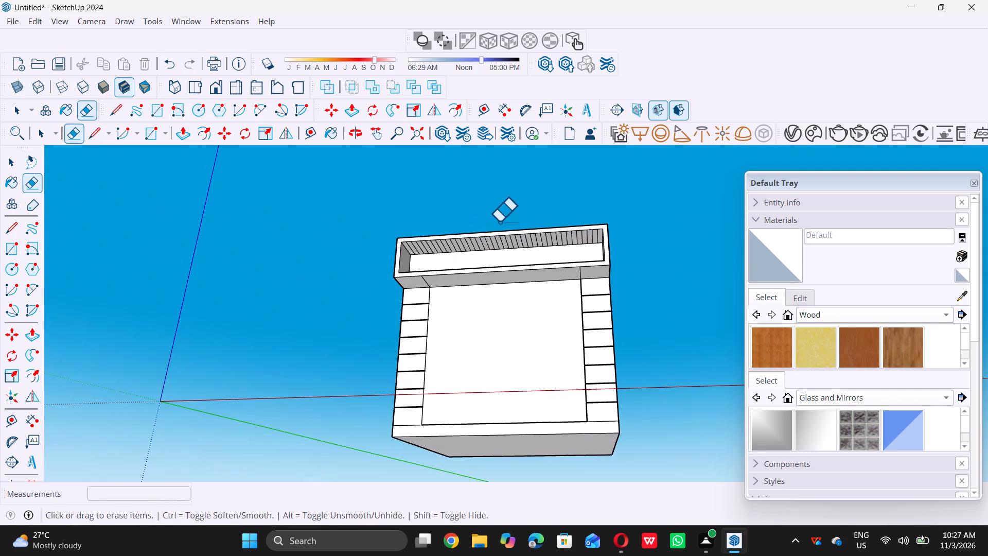
scroll(526, 238, "up", 17)
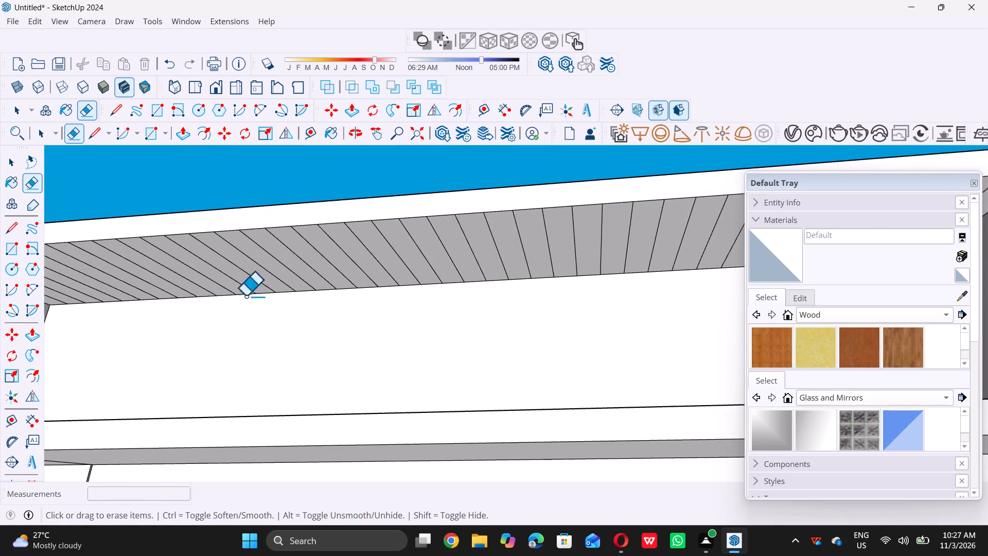
scroll(457, 286, "down", 5)
scroll(177, 291, "up", 8)
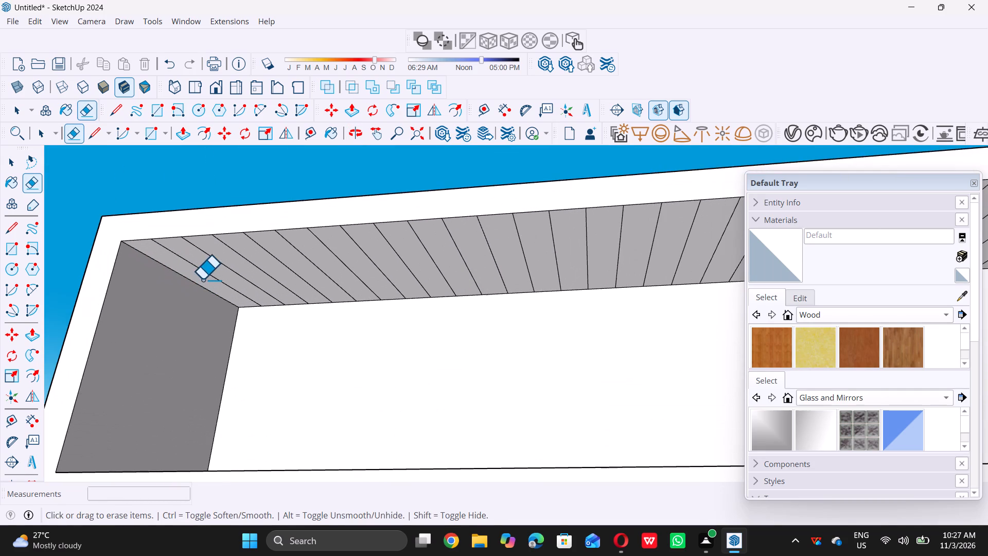
left_click_drag(202, 277, 257, 271)
left_click_drag(267, 271, 316, 274)
middle_click_drag(316, 274, 325, 274)
left_click(325, 274)
middle_click_drag(328, 274, 333, 274)
left_click_drag(333, 274, 338, 274)
left_click_drag(359, 276, 574, 272)
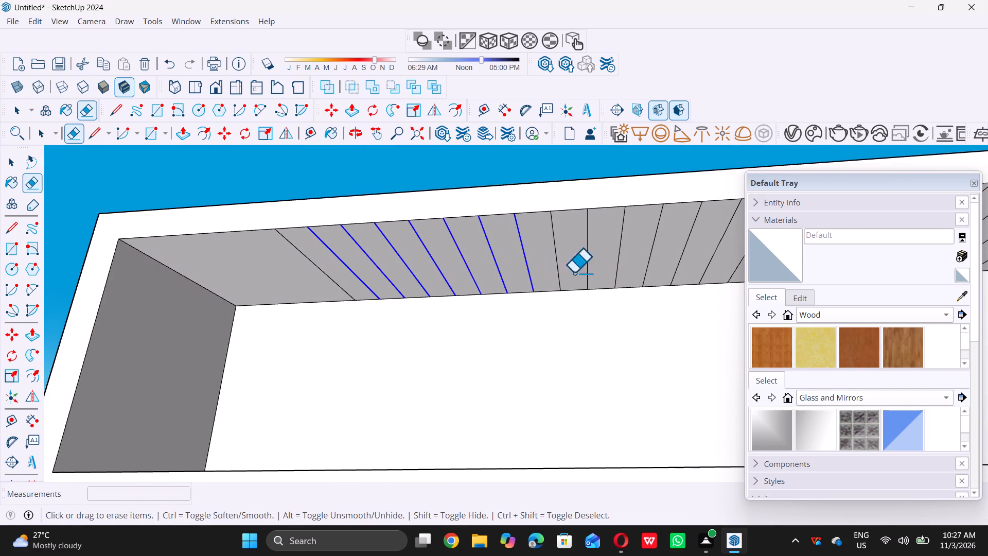
left_click_drag(574, 272, 608, 272)
left_click_drag(276, 283, 411, 265)
left_click(411, 265)
Erase the strip lines across the middle of the recess's inner top face.
scroll(258, 273, "down", 6)
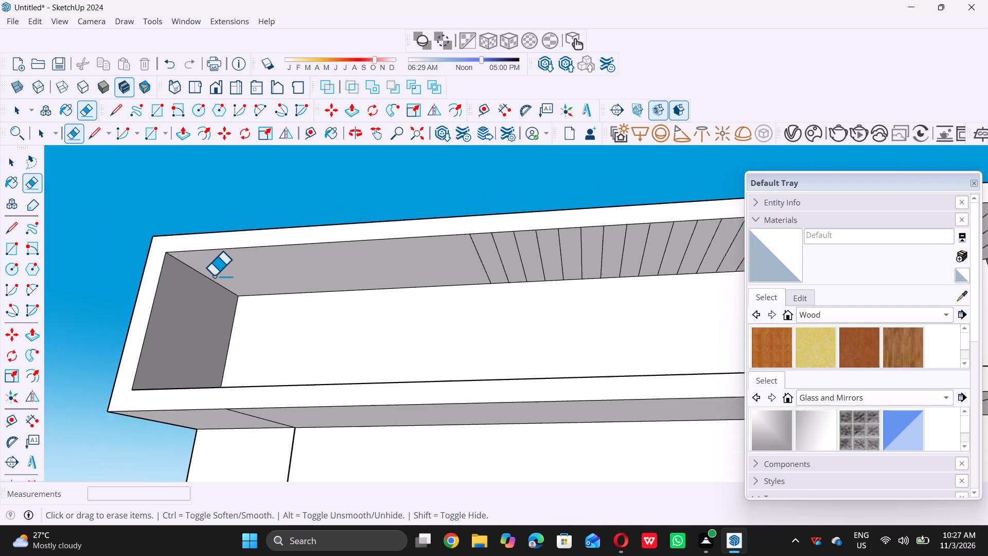
scroll(453, 283, "down", 3)
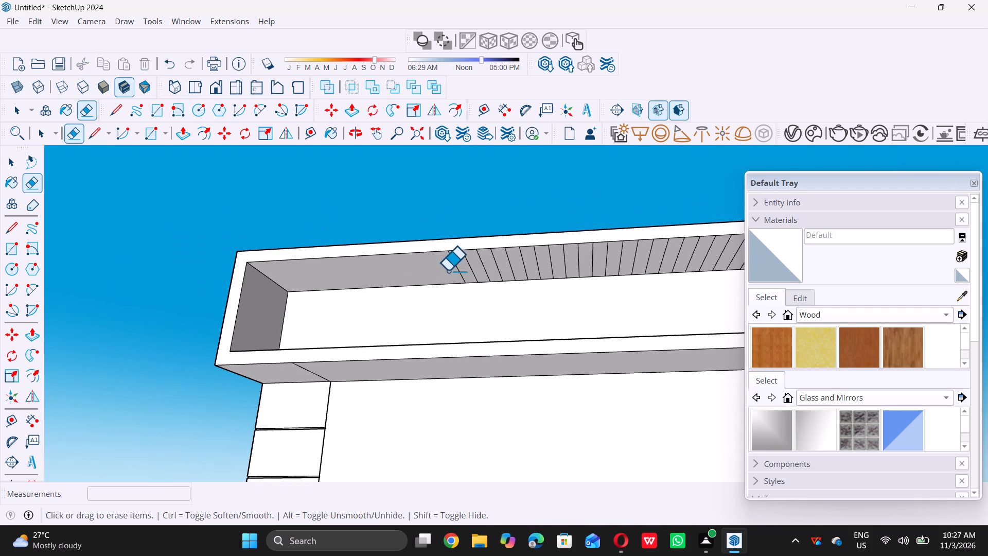
left_click(447, 270)
left_click(454, 269)
left_click_drag(457, 268, 663, 265)
Erase the remaining strip lines at the right end of the recess's inner top face, keeping the face's border edges.
scroll(361, 280, "down", 6)
scroll(595, 291, "up", 5)
scroll(609, 251, "up", 6)
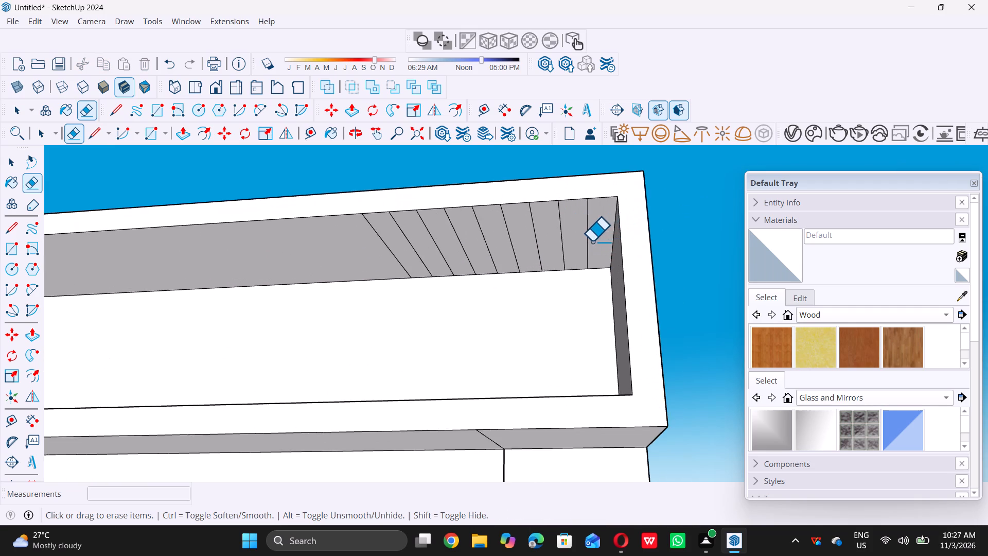
scroll(592, 241, "up", 3)
left_click_drag(594, 233, 465, 232)
left_click_drag(460, 232, 447, 232)
left_click_drag(445, 232, 393, 236)
left_click_drag(392, 236, 370, 238)
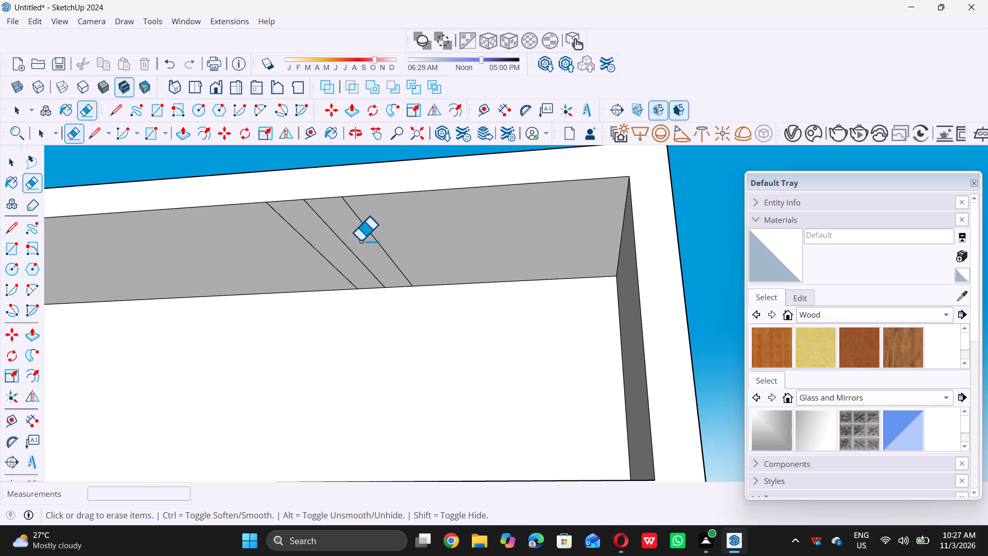
left_click_drag(297, 246, 305, 248)
left_click_drag(307, 248, 313, 246)
left_click_drag(316, 244, 332, 238)
left_click(334, 238)
double_click(339, 238)
left_click_drag(343, 236, 352, 235)
triple_click(352, 235)
left_click(352, 235)
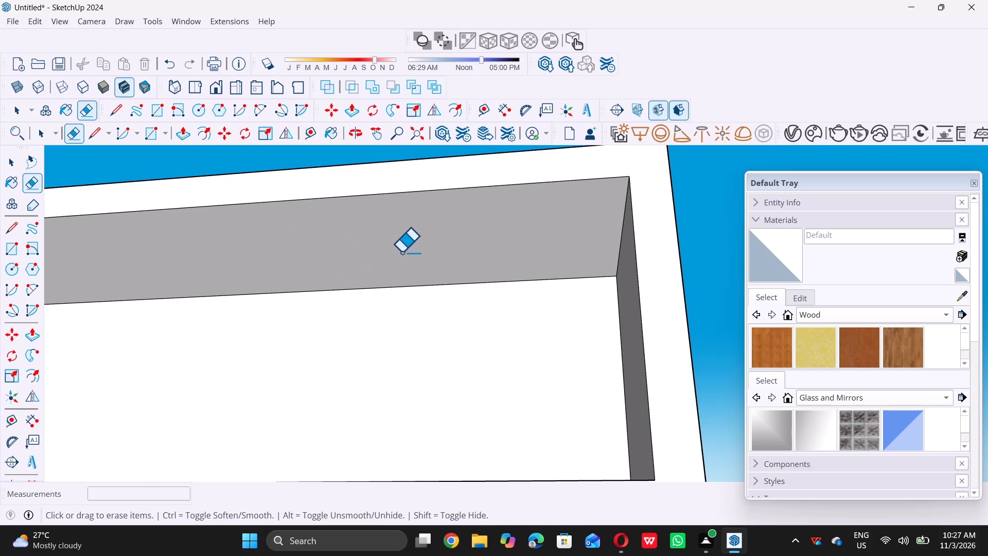
key("space")
Push/Pull the header's recessed back face forward 2' 3/4", flush with the front of its frame, and clear the selection.
scroll(423, 258, "down", 6)
scroll(478, 260, "down", 3)
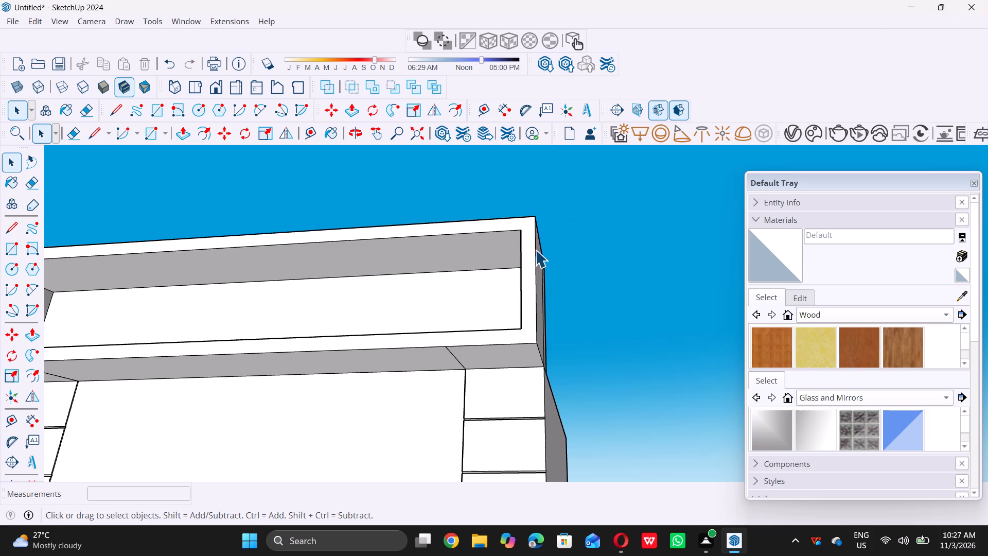
scroll(503, 266, "down", 11)
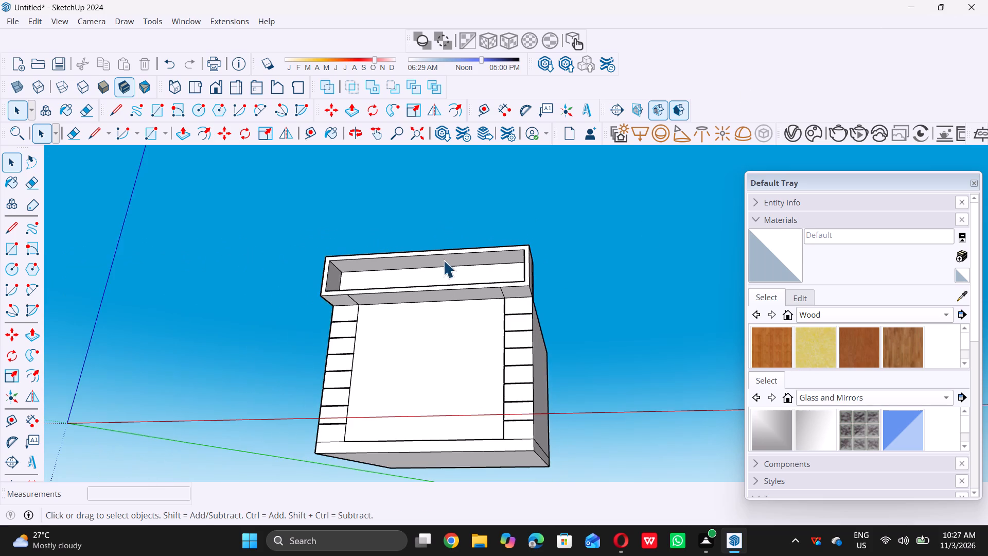
middle_click_drag(425, 254, 438, 377)
scroll(428, 287, "up", 6)
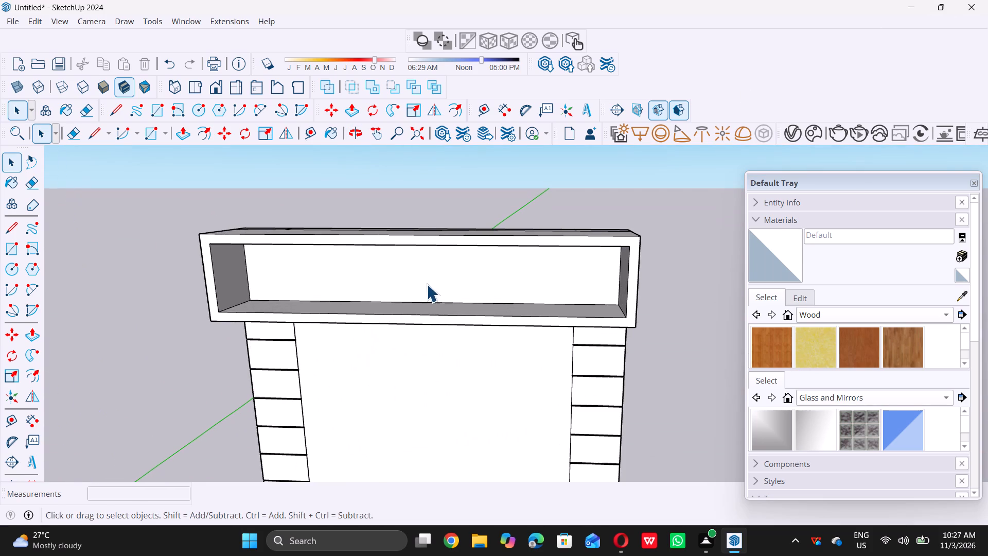
left_click(428, 284)
key("p")
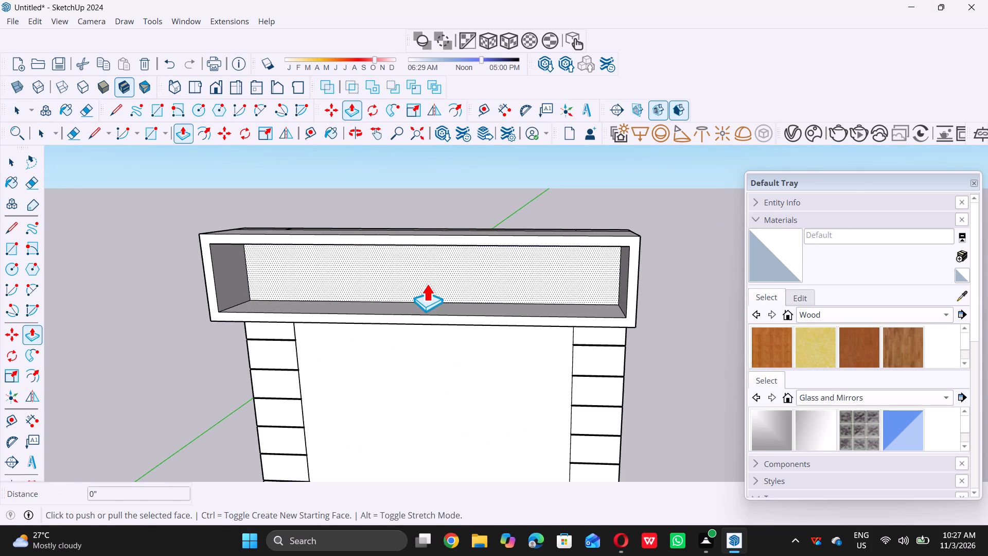
left_click(426, 275)
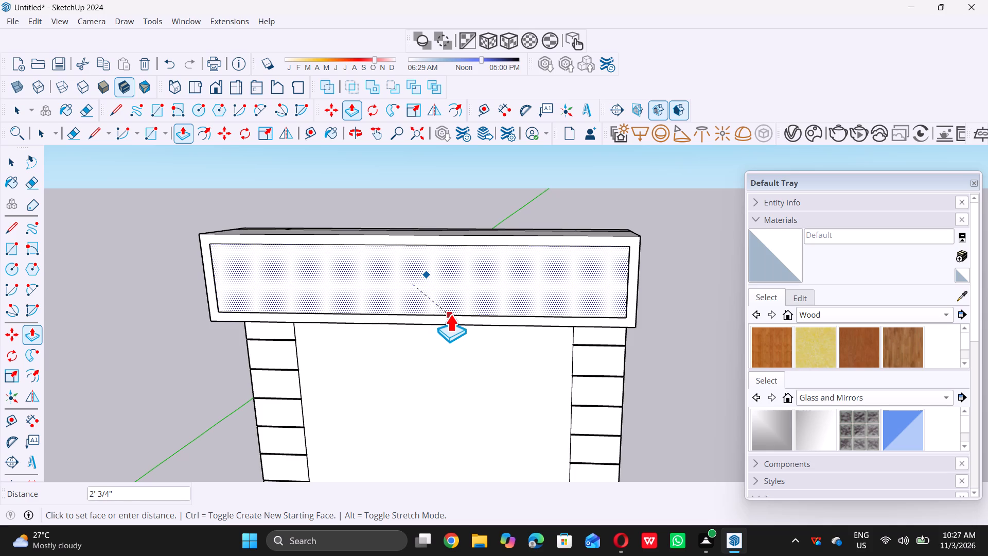
left_click(450, 316)
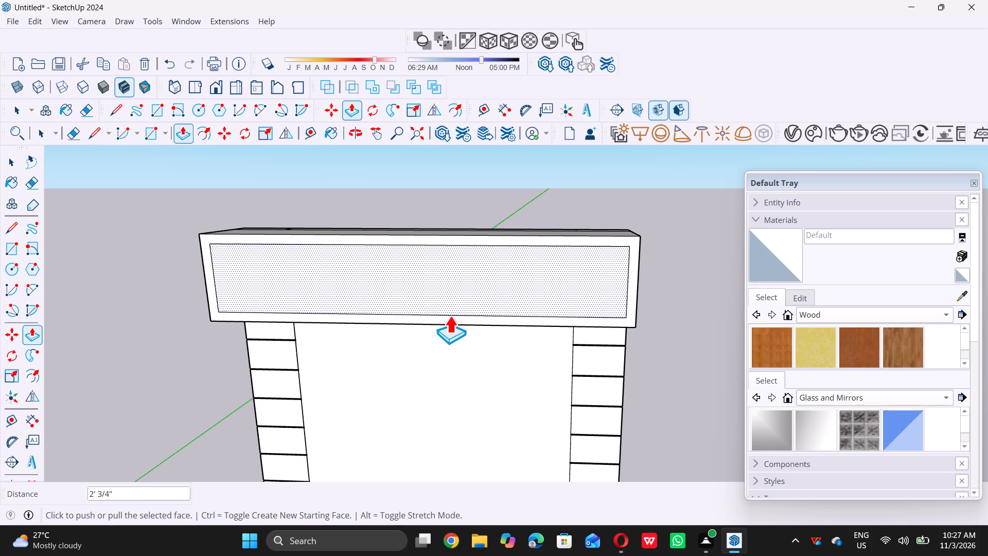
key("space")
scroll(503, 288, "down", 11)
middle_click_drag(537, 252, 537, 214)
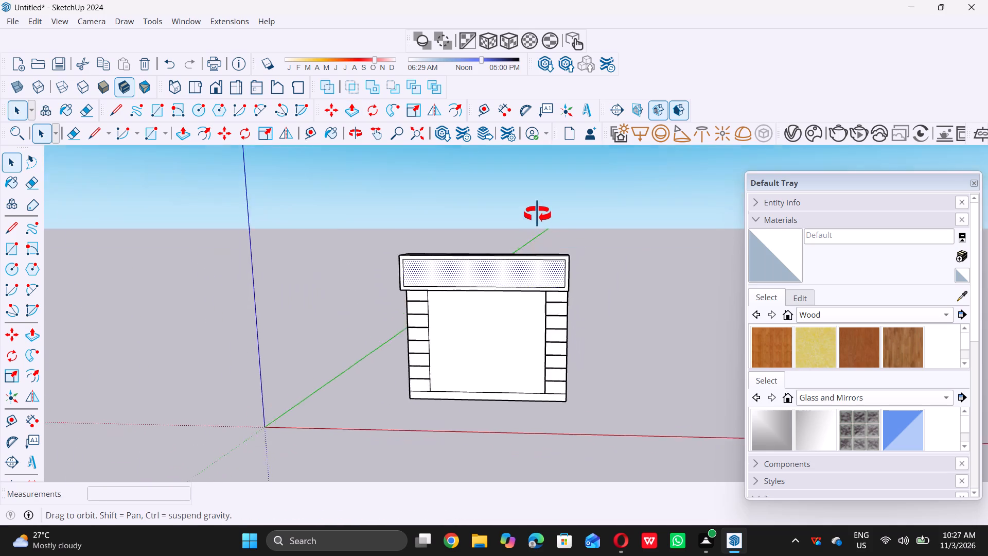
middle_click_drag(537, 214, 538, 201)
scroll(462, 246, "up", 5)
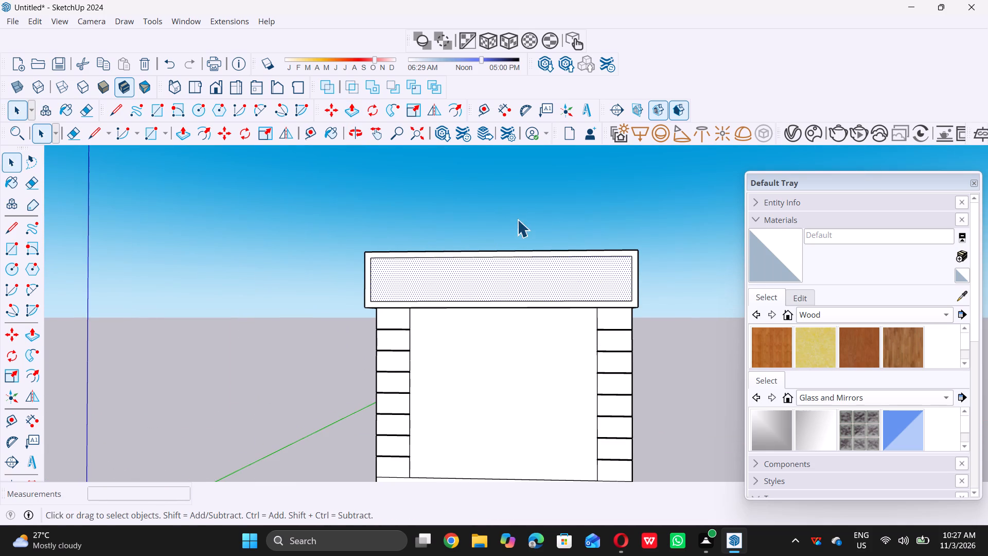
left_click(525, 205)
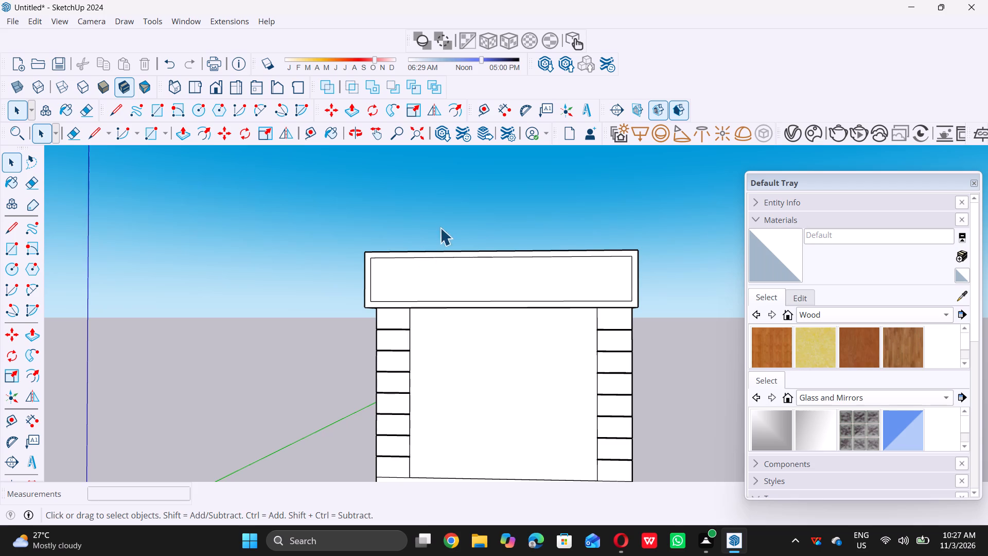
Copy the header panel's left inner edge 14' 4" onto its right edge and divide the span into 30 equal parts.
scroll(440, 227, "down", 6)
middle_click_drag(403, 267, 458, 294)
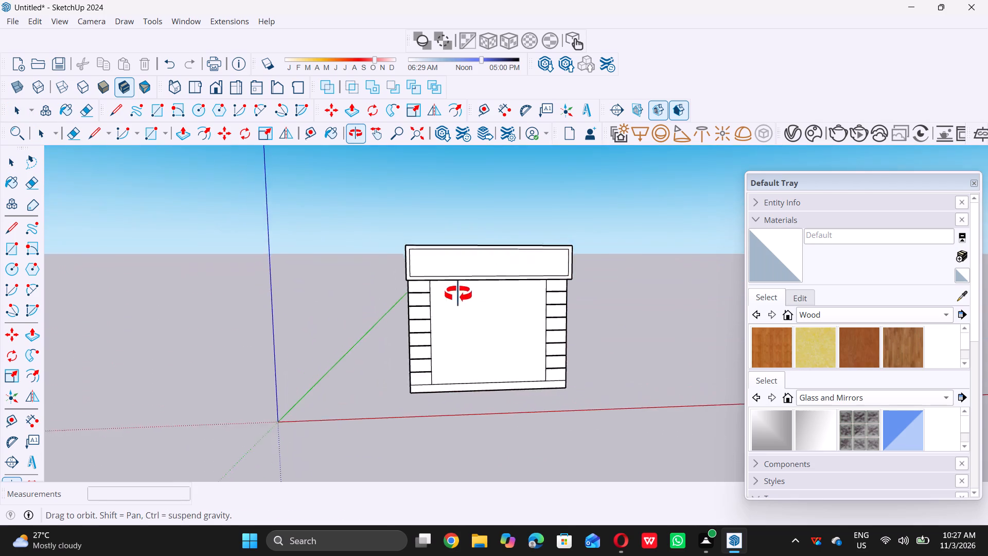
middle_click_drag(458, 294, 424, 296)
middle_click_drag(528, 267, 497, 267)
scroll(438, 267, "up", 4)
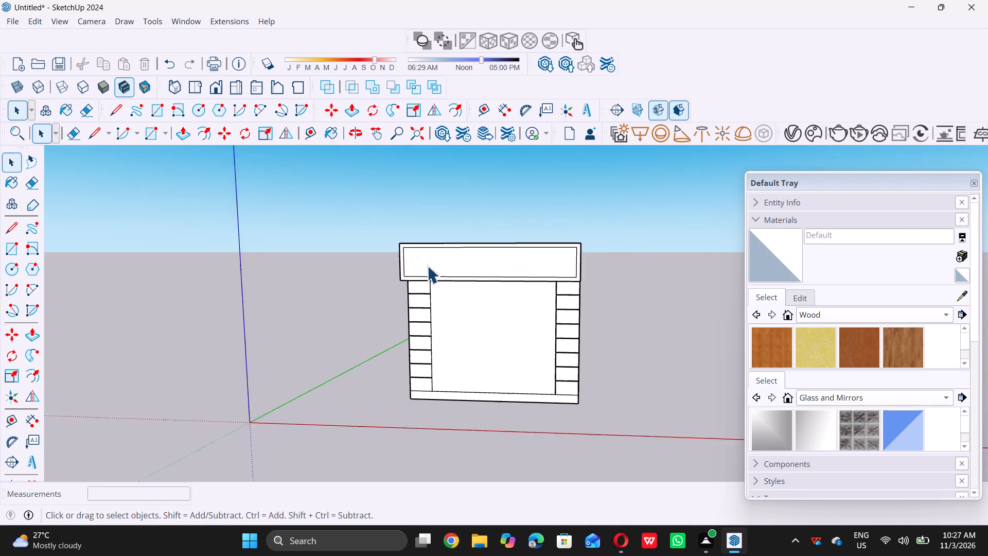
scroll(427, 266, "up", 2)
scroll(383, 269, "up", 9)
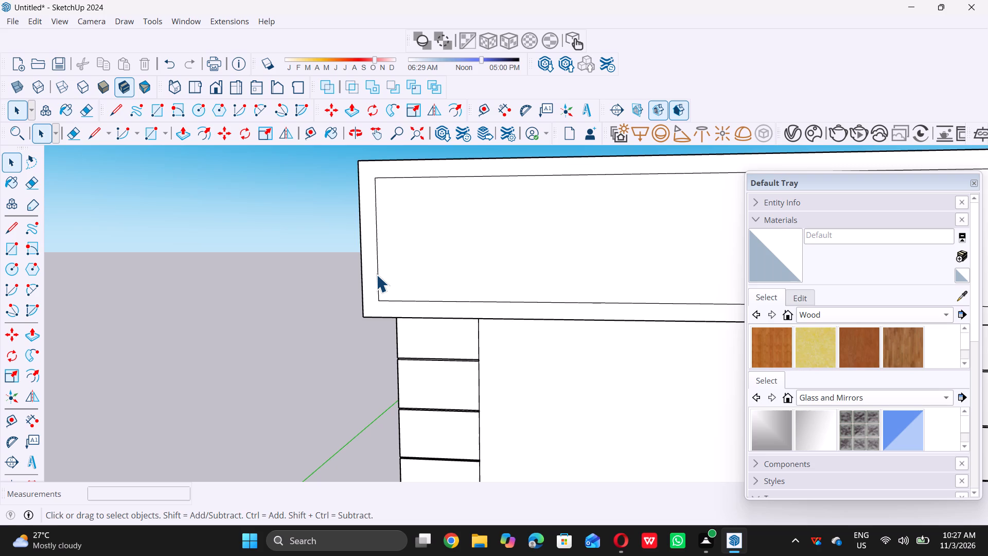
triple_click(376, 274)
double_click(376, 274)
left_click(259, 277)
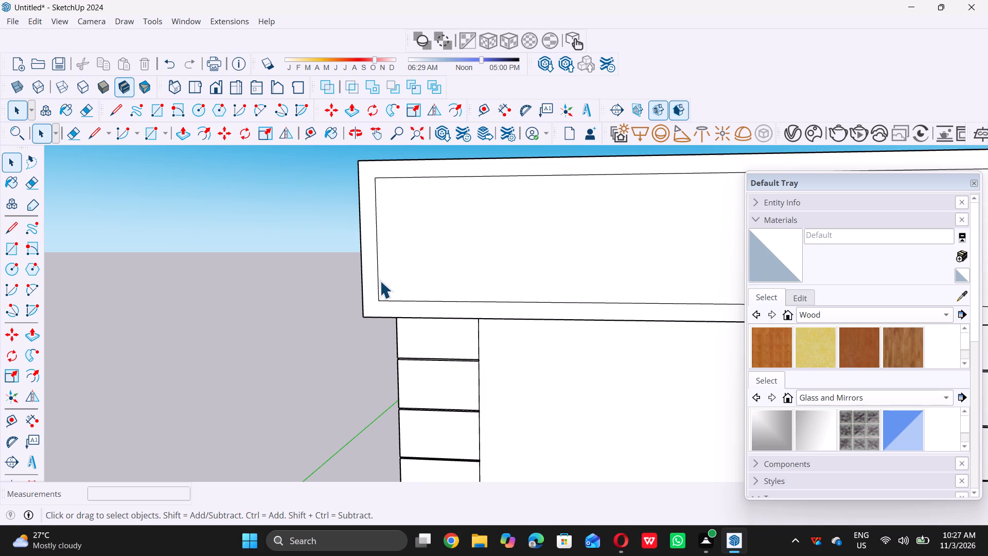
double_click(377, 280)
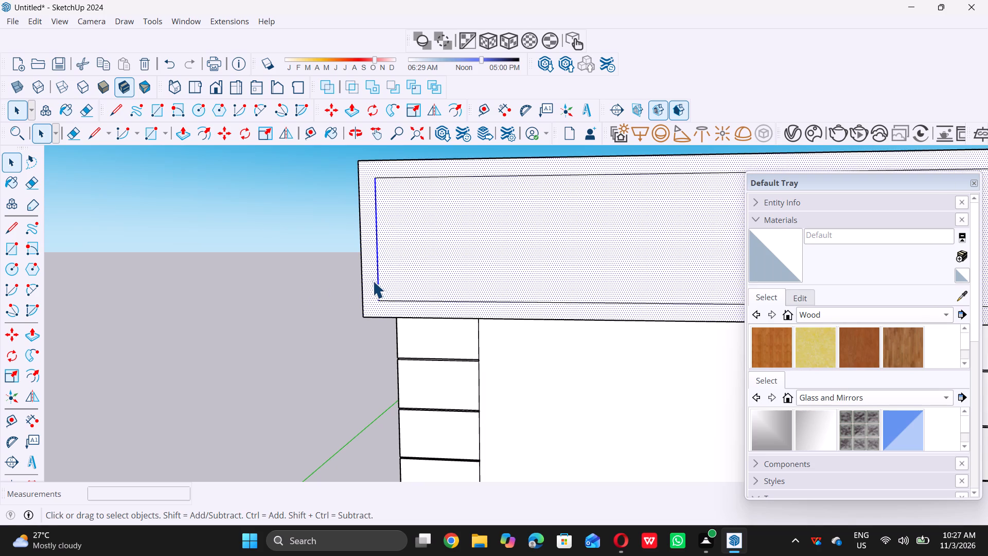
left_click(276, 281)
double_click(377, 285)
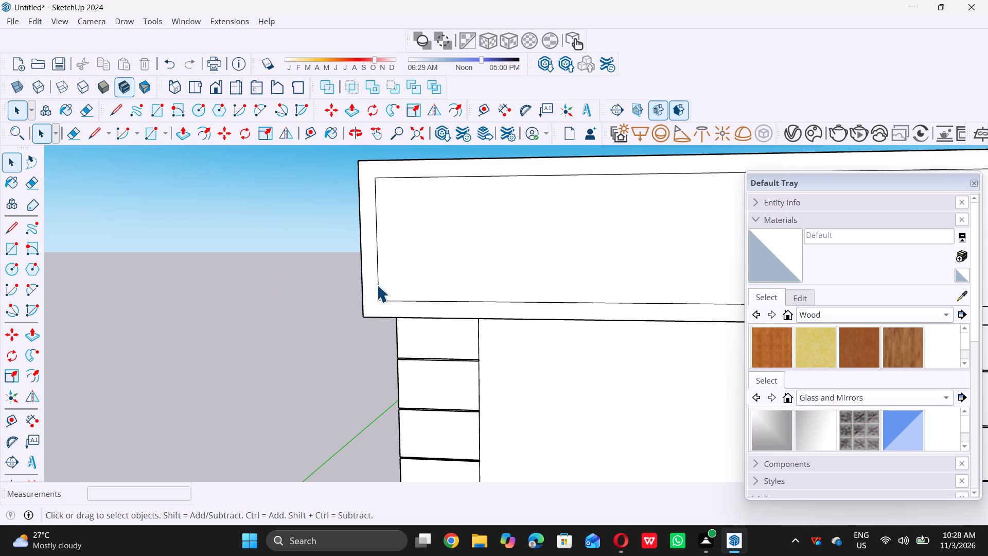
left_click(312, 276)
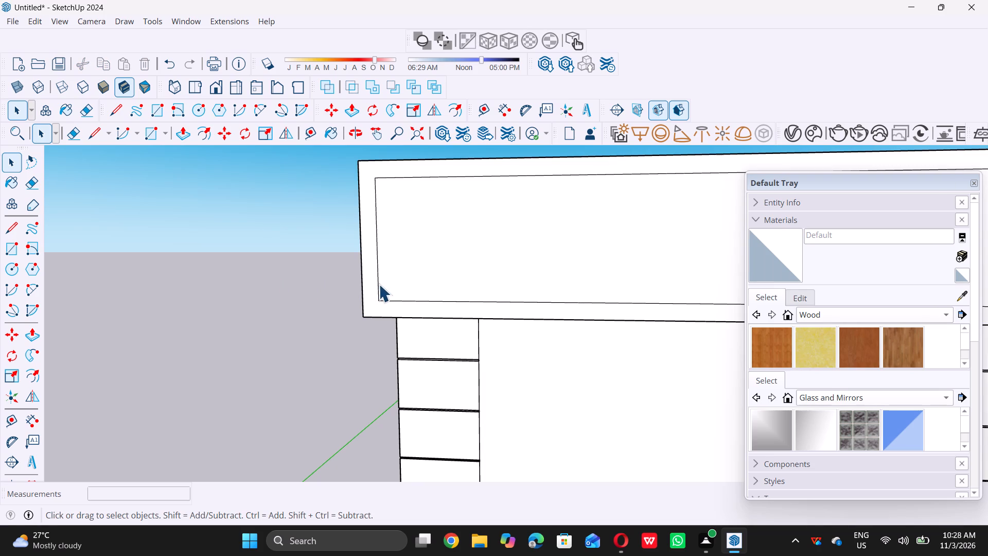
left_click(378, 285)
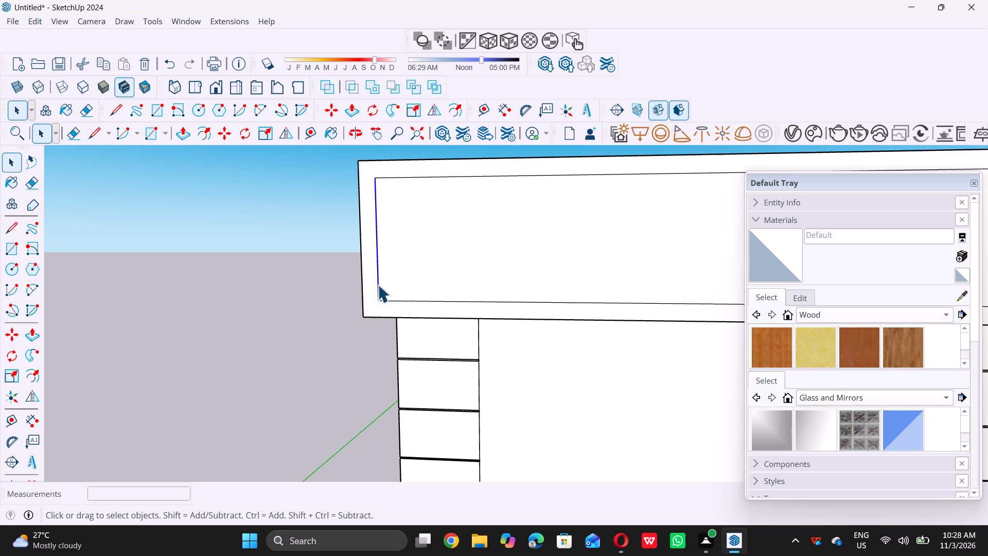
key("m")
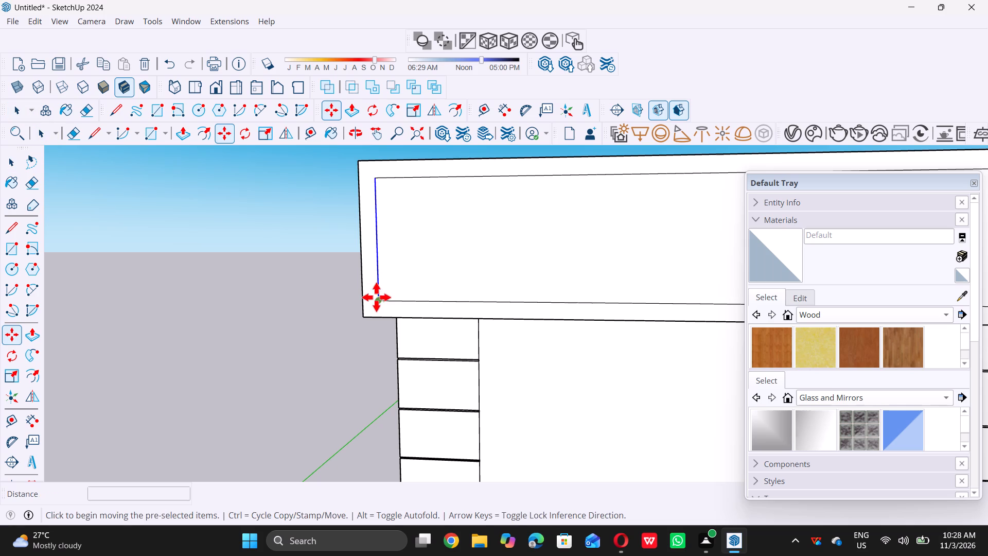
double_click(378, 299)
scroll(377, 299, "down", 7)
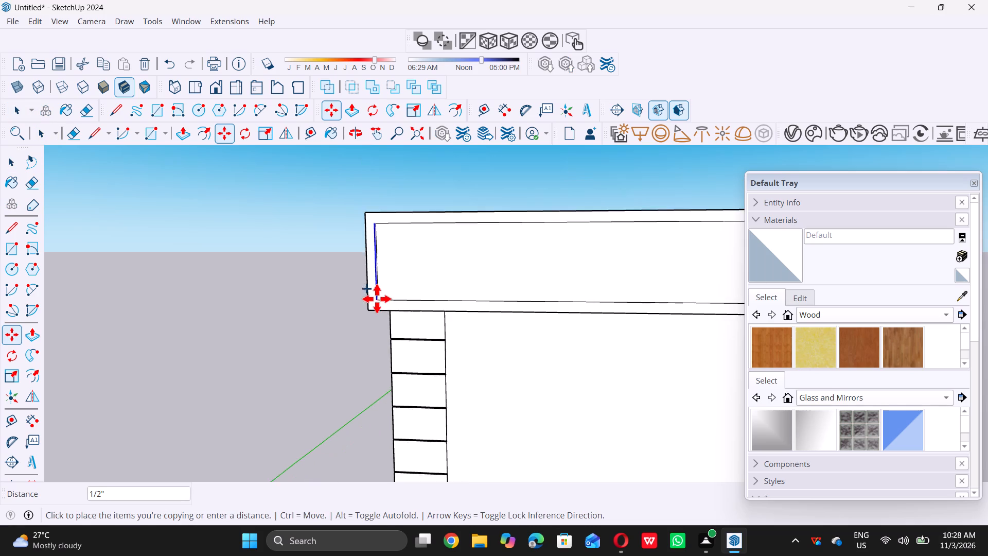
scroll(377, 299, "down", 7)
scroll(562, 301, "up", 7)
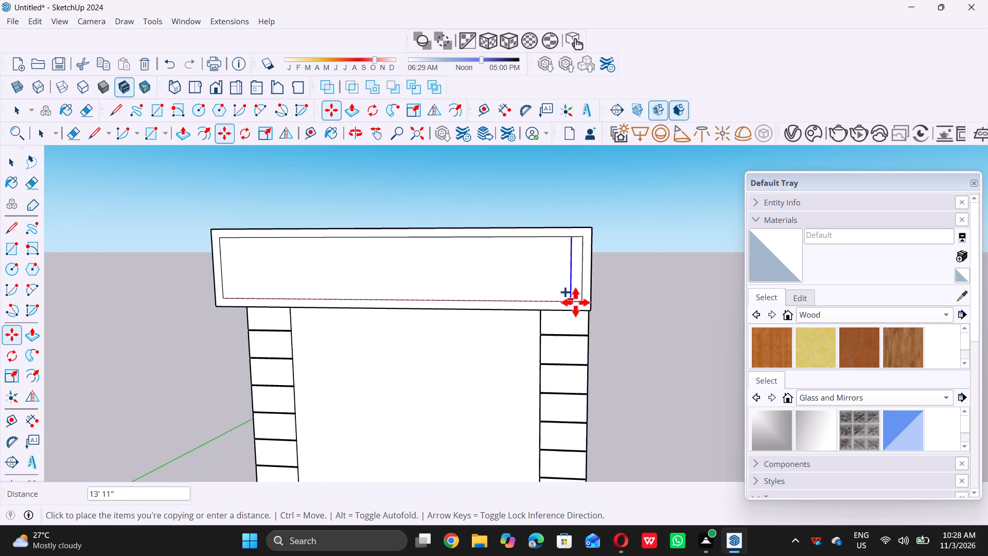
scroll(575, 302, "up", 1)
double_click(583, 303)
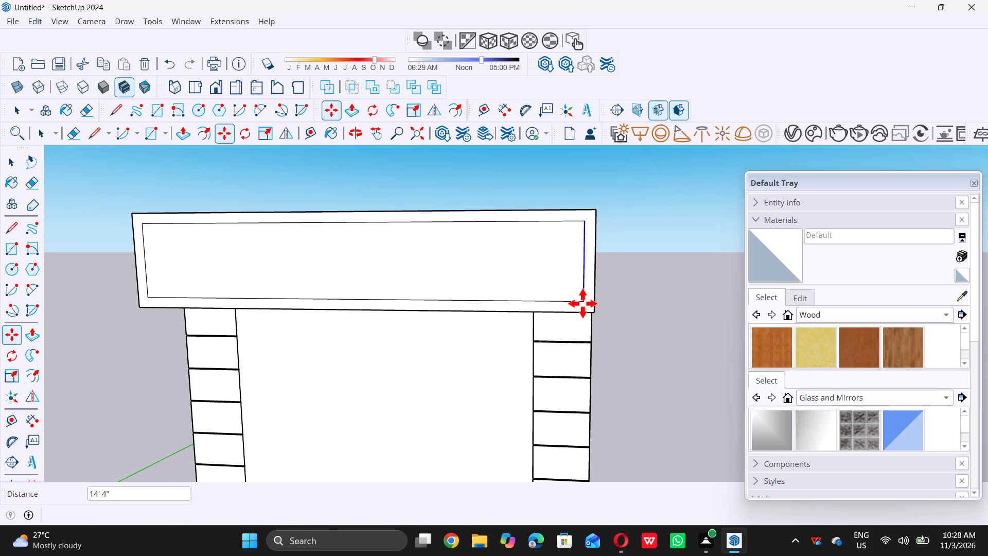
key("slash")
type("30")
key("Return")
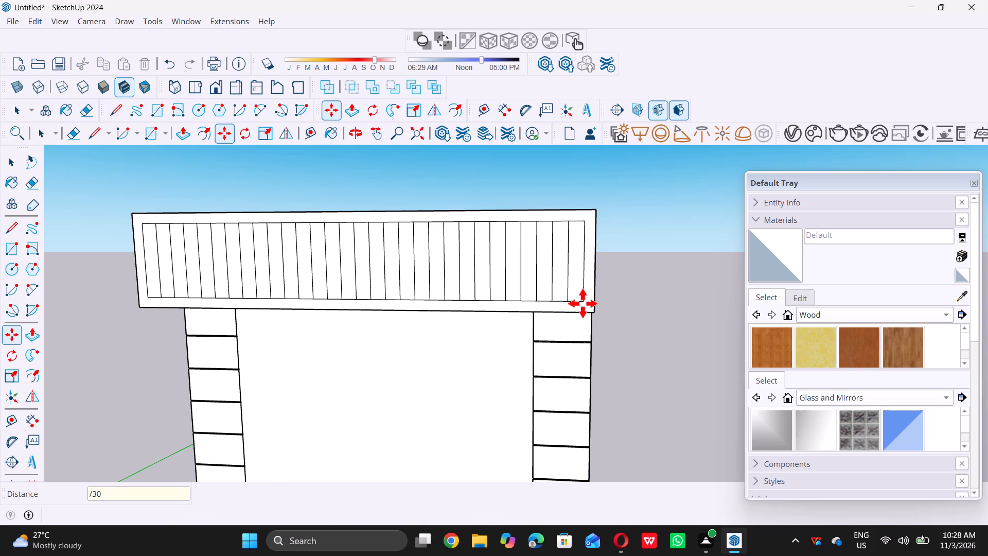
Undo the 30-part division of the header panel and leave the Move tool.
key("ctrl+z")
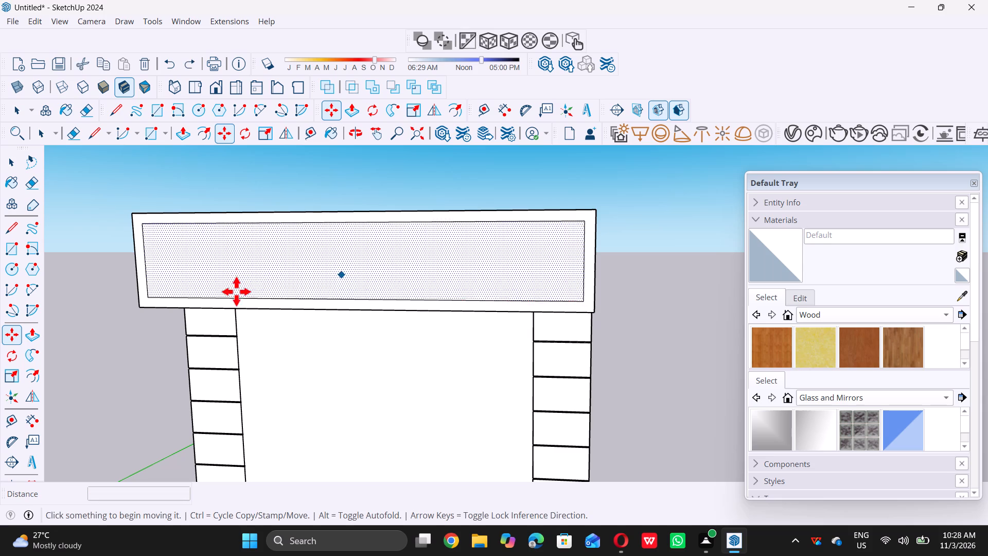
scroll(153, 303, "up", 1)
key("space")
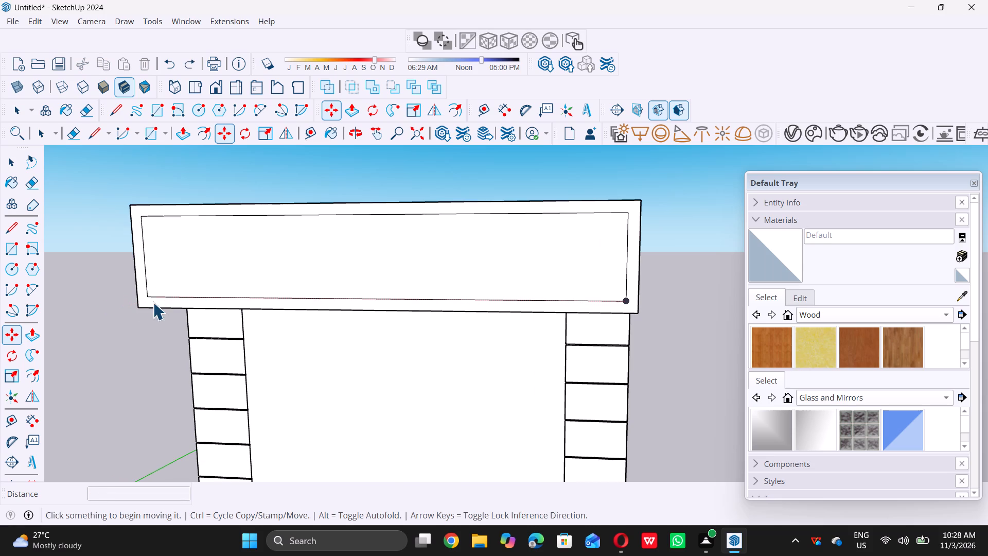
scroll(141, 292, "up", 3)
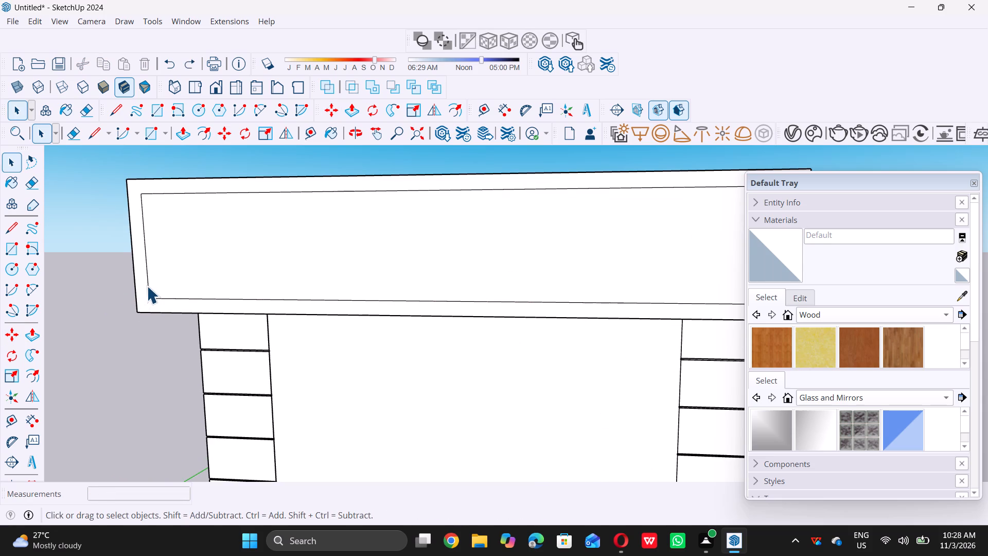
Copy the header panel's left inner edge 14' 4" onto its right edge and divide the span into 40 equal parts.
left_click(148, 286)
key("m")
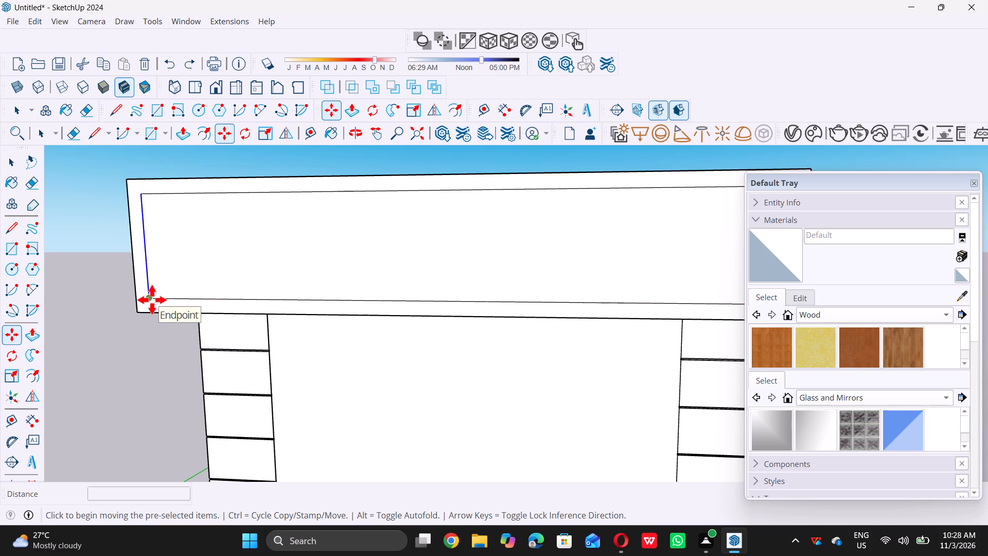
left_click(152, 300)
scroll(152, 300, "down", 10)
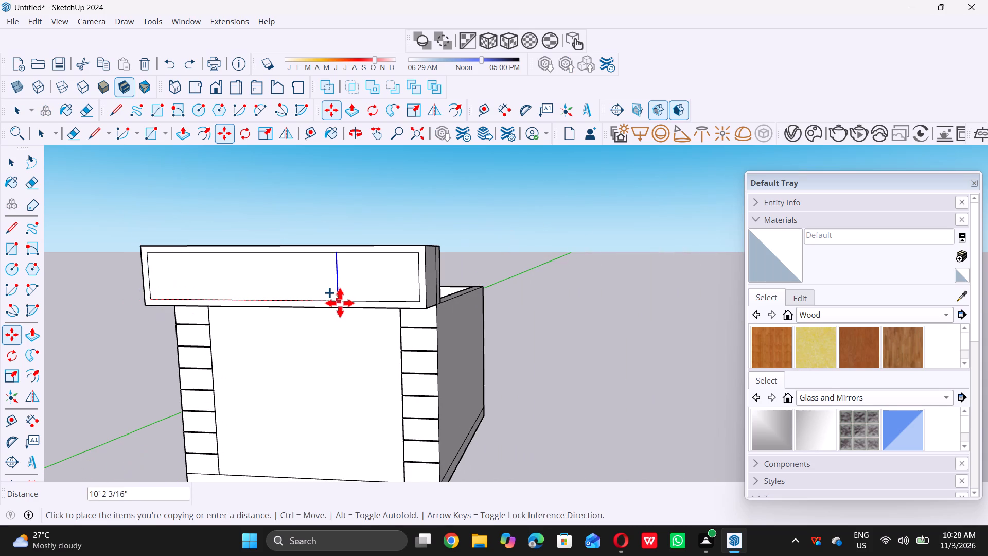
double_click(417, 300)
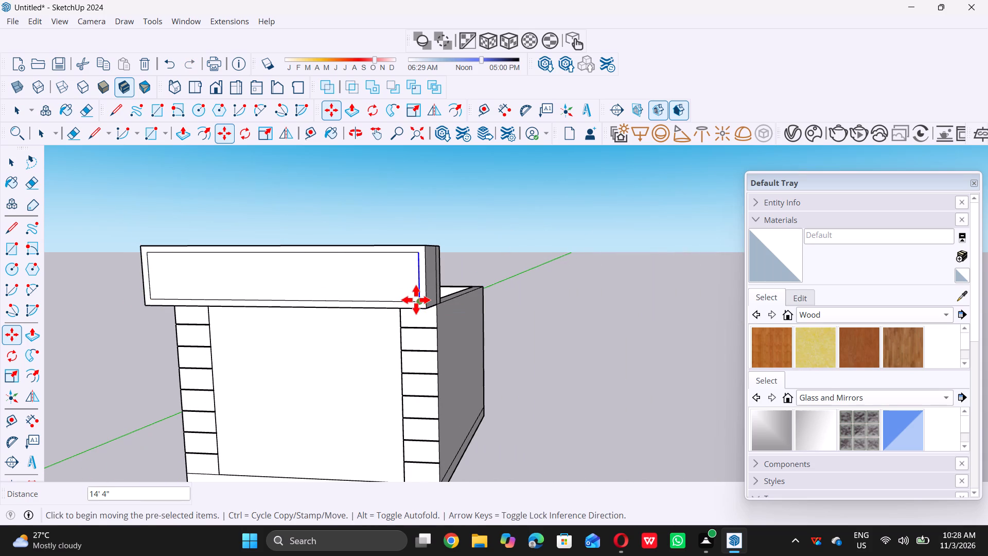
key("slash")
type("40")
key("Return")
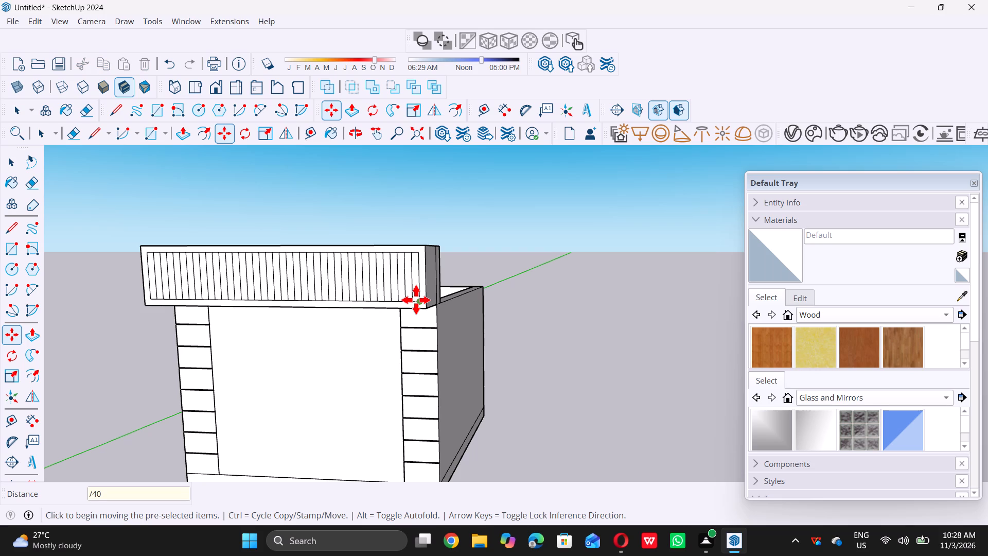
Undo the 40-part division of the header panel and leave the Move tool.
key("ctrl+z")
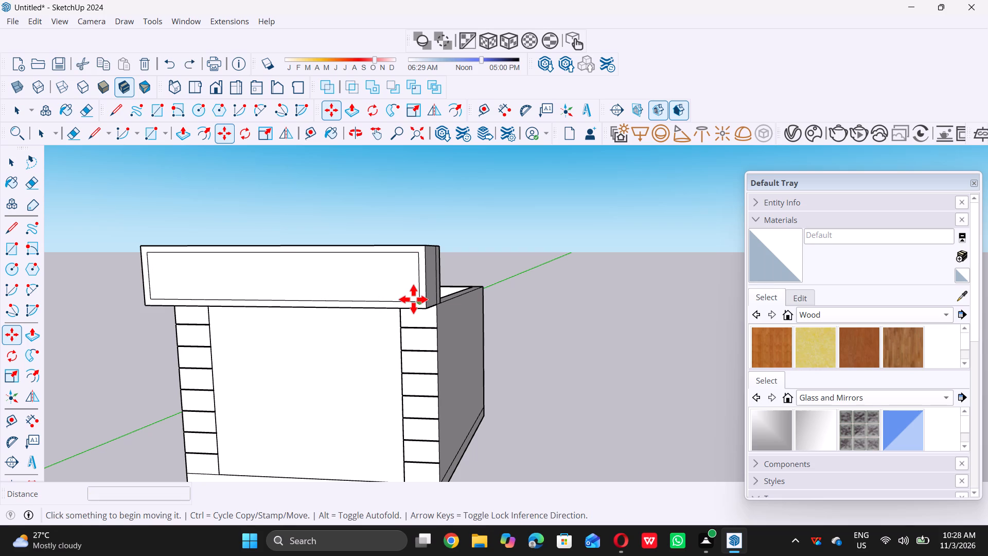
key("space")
Copy the header panel's left inner edge 14' 4" onto its right edge and divide the span into 50 equal parts.
scroll(129, 275, "up", 9)
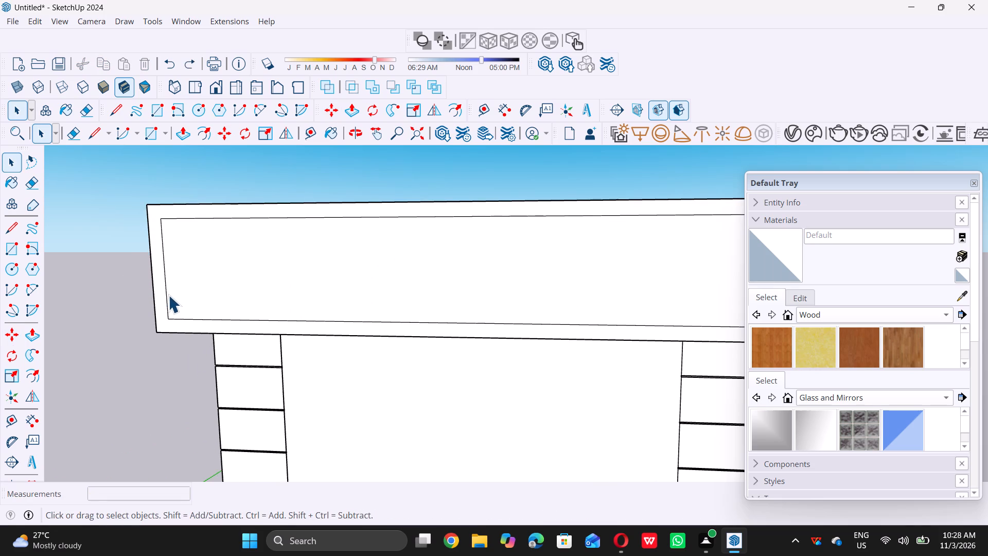
left_click(166, 292)
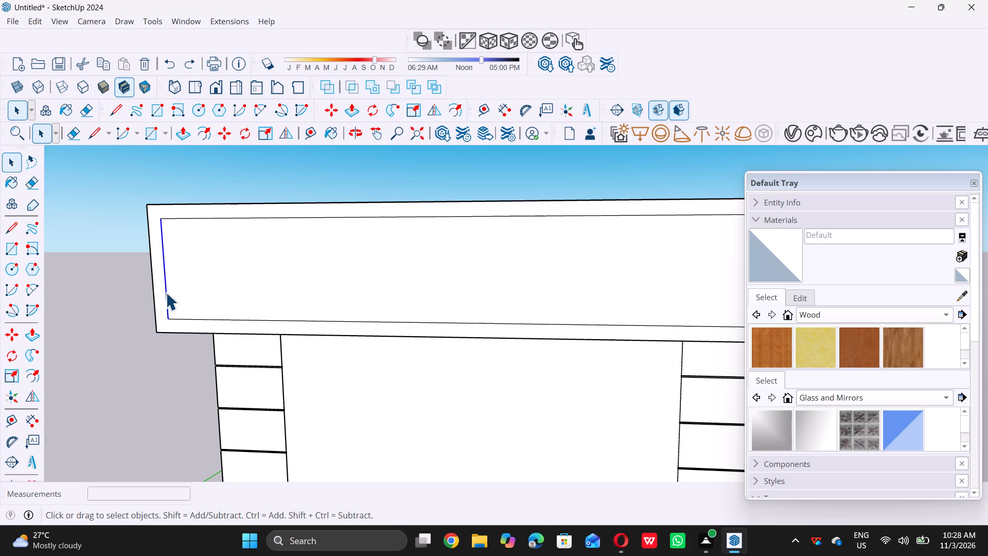
key("m")
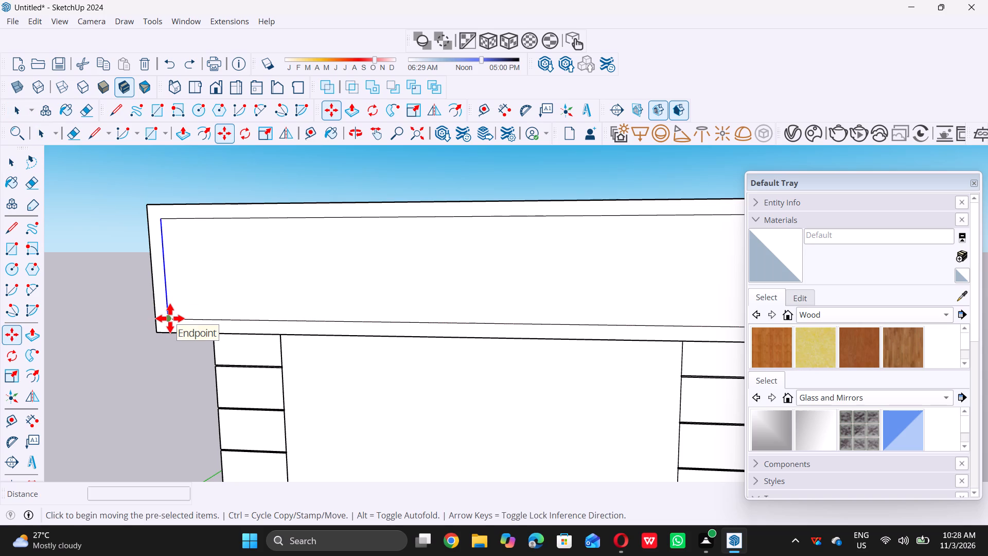
left_click(170, 318)
scroll(170, 318, "down", 9)
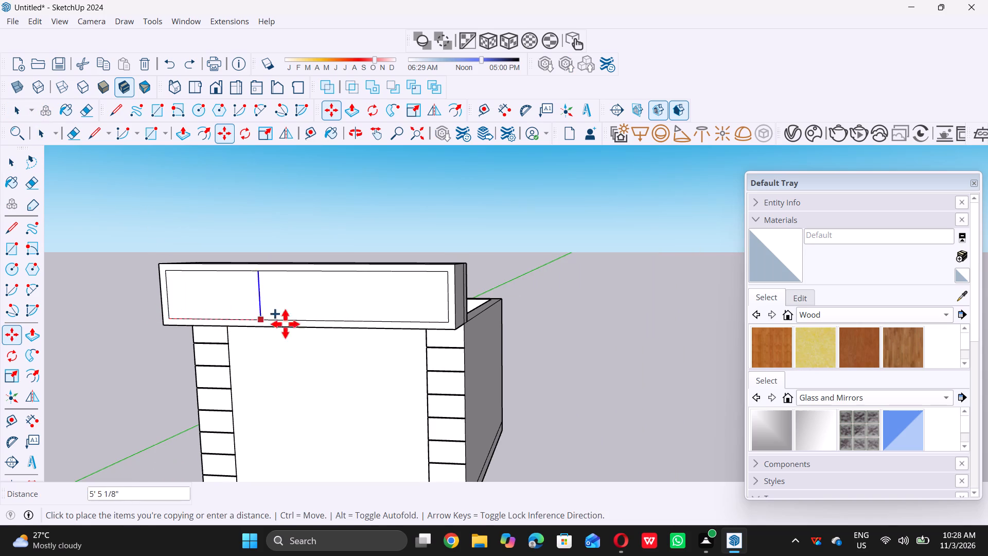
double_click(450, 323)
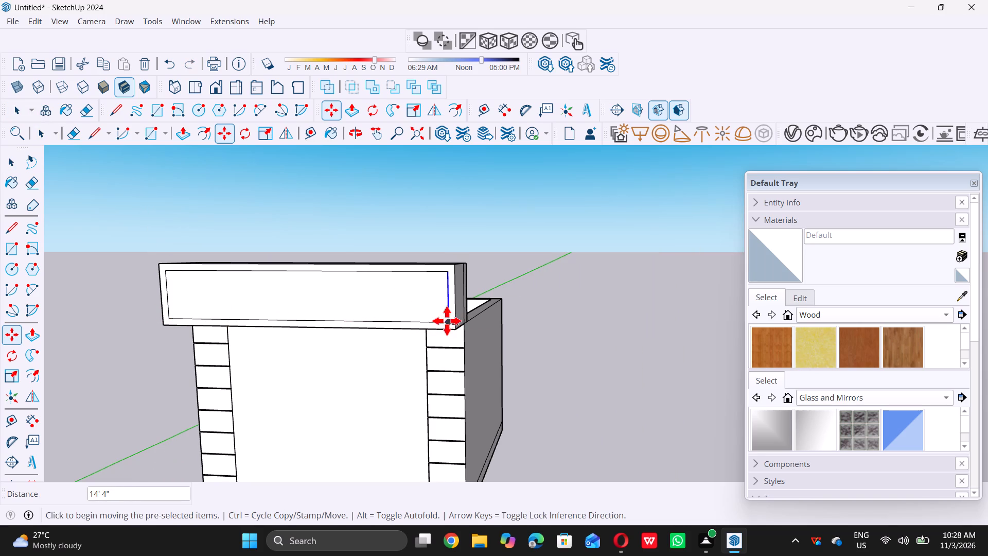
key("slash")
type("50")
key("Return")
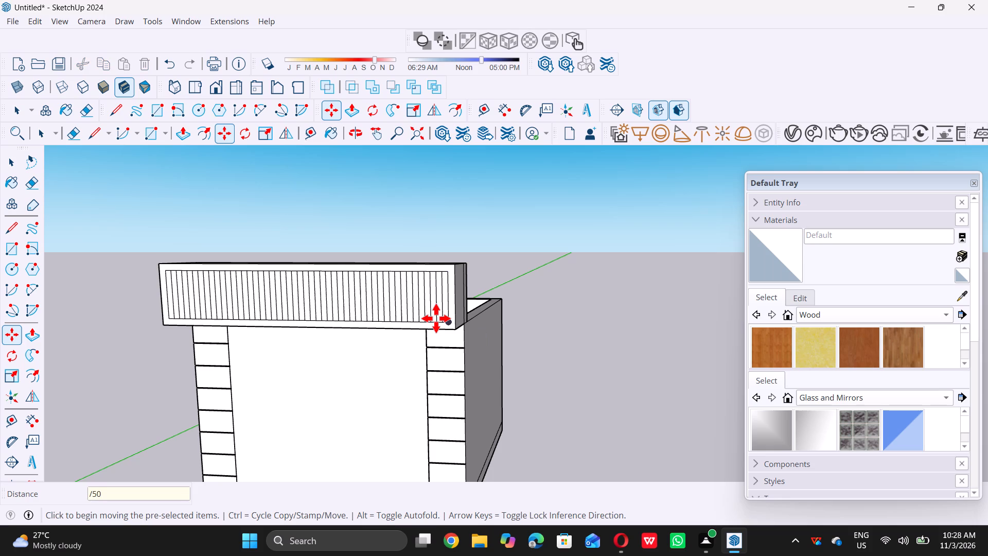
key("space")
Examine the divided header panel and its strip spacing from the front and from above.
scroll(584, 290, "down", 5)
middle_click_drag(546, 281, 544, 284)
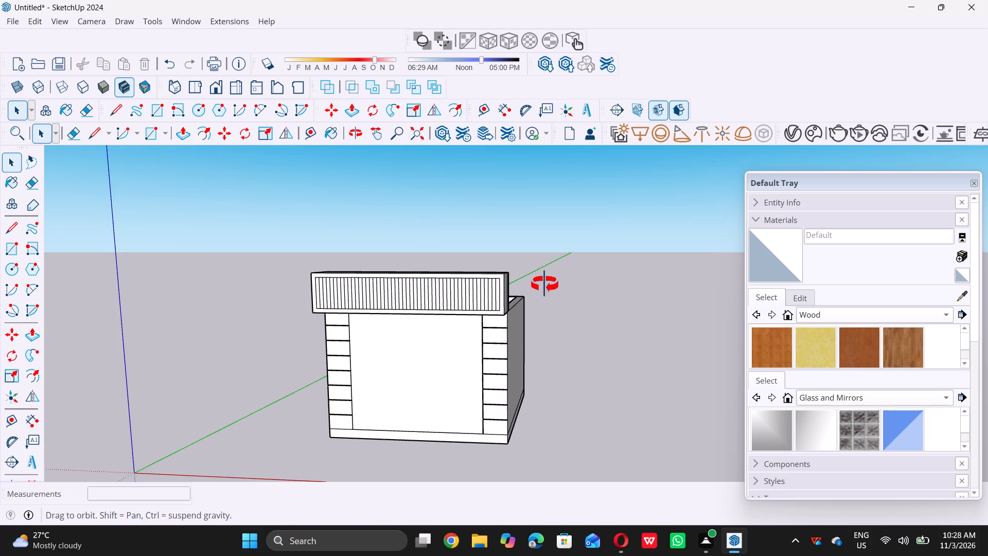
middle_click_drag(544, 284, 527, 309)
scroll(405, 294, "up", 5)
scroll(329, 253, "up", 4)
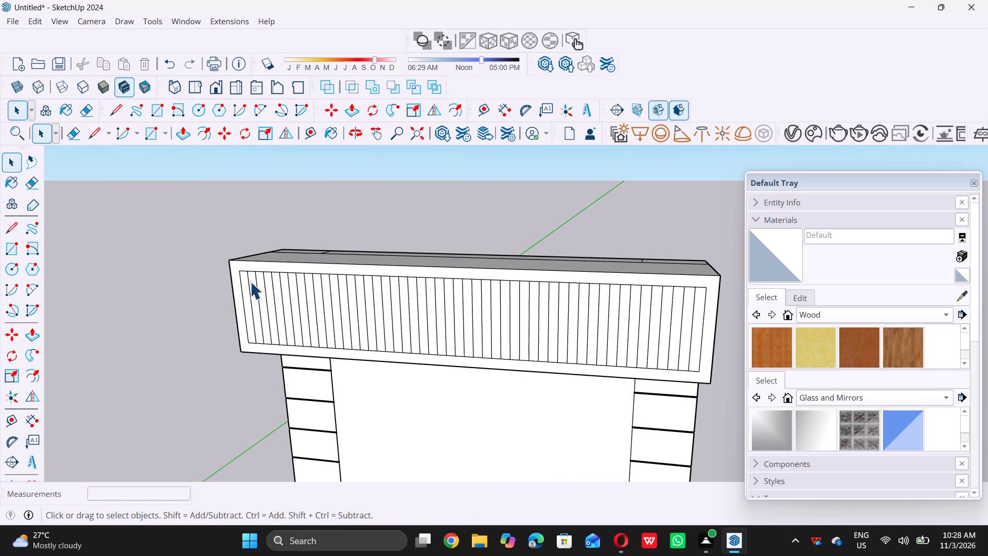
scroll(347, 262, "down", 5)
middle_click_drag(402, 242, 376, 413)
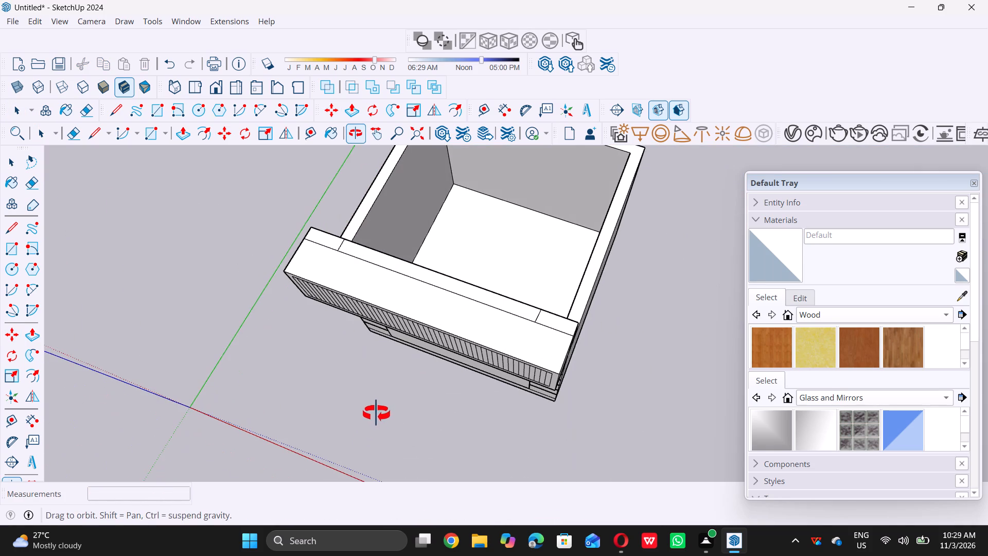
middle_click_drag(376, 413, 466, 236)
middle_click(466, 236)
middle_click_drag(408, 291, 364, 269)
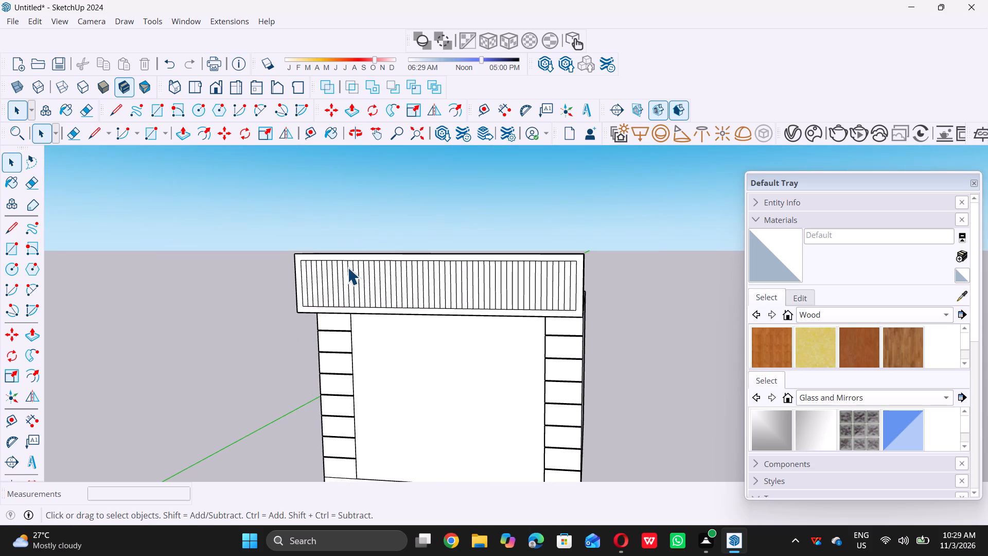
scroll(346, 267, "down", 4)
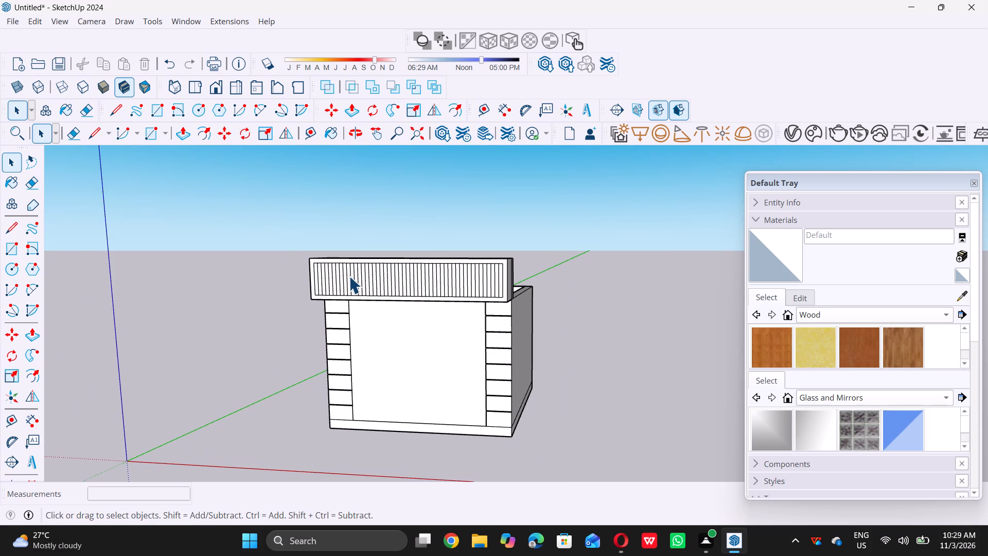
scroll(330, 297, "down", 4)
middle_click_drag(339, 296, 383, 294)
scroll(344, 281, "up", 12)
middle_click_drag(322, 272, 270, 310)
middle_click(267, 312)
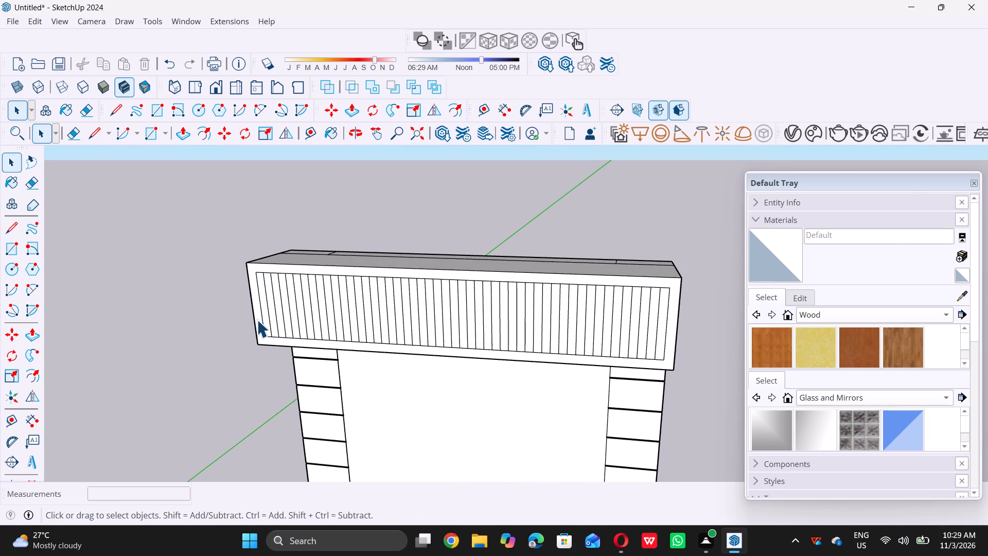
middle_click_drag(246, 322, 226, 332)
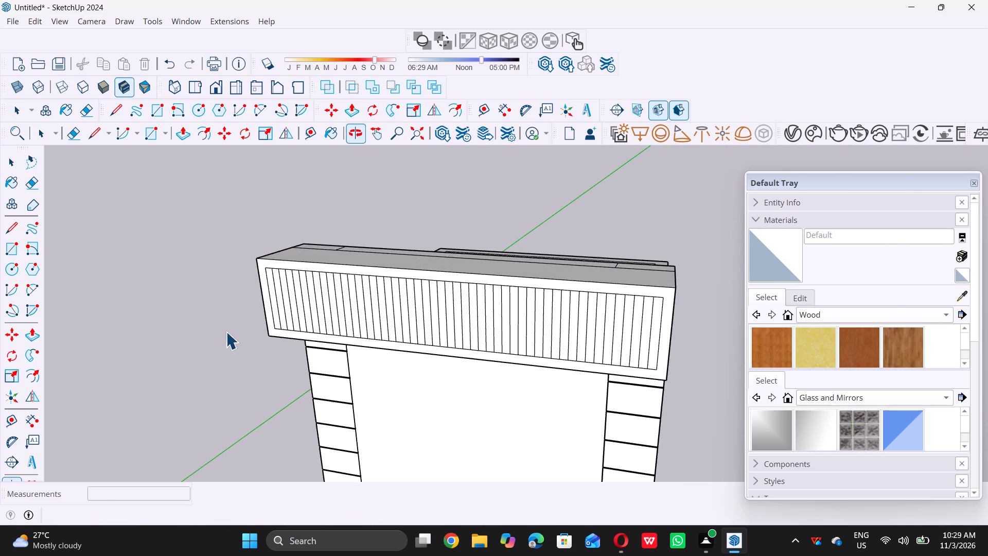
Push/Pull the second strip from the left end of the header panel outward 0.5".
scroll(275, 299, "up", 10)
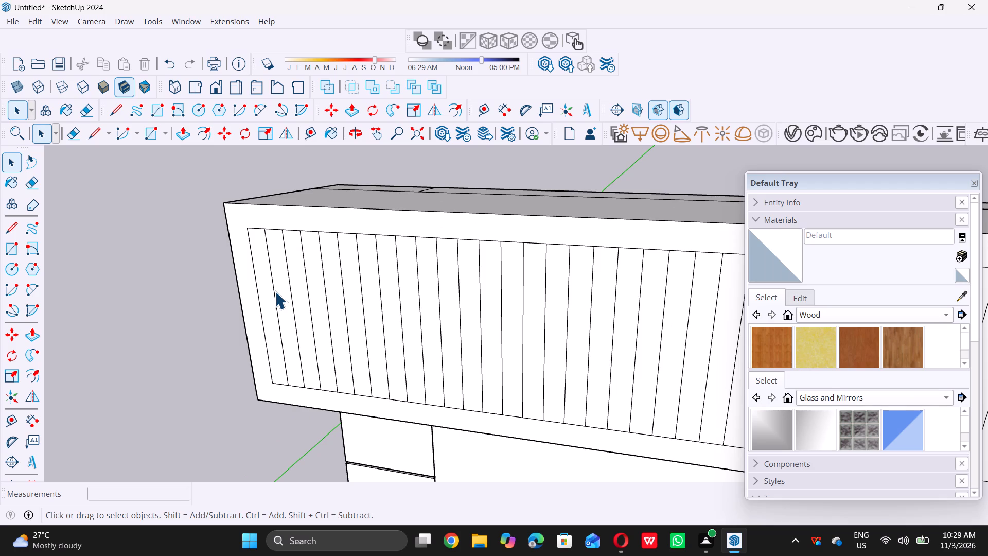
scroll(281, 285, "up", 5)
double_click(278, 286)
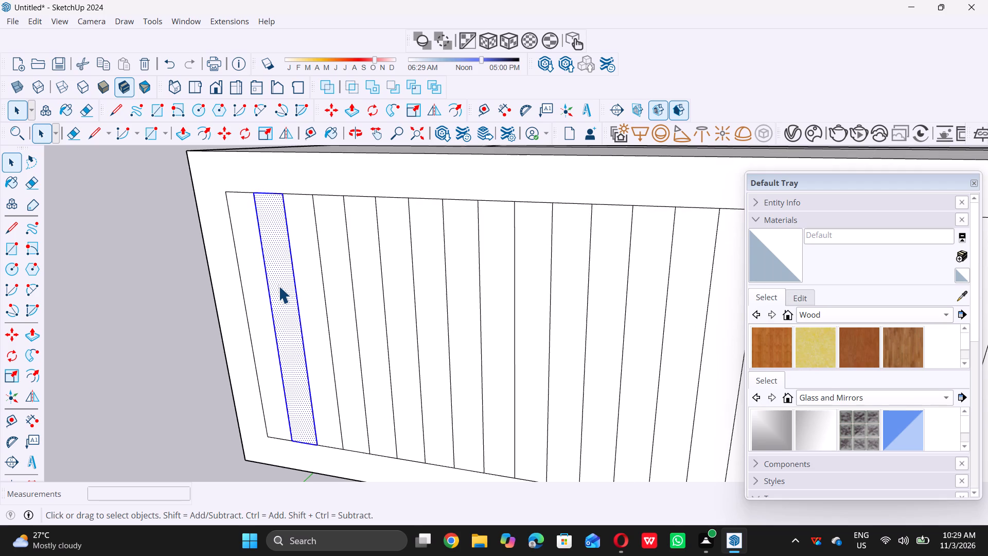
key("o")
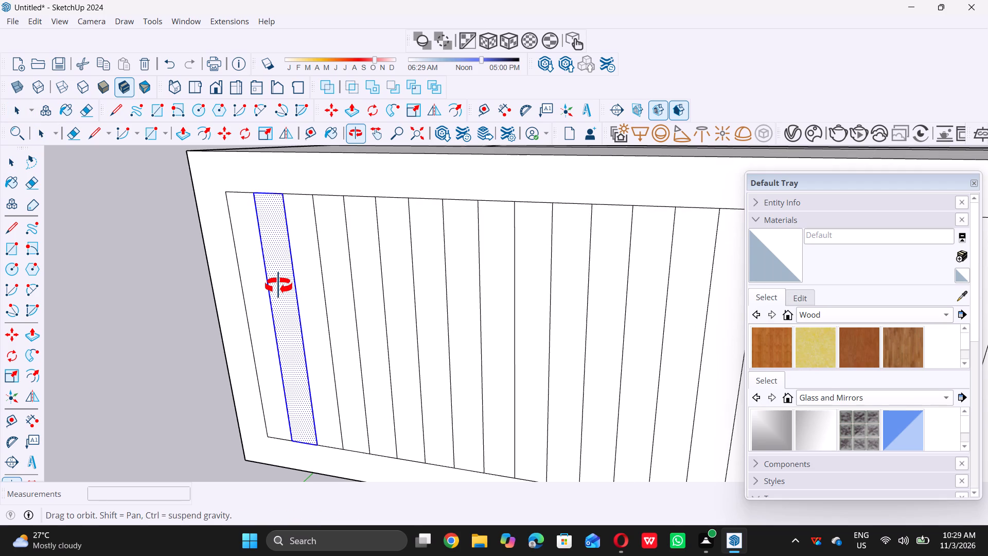
key("space")
type("p")
left_click(278, 286)
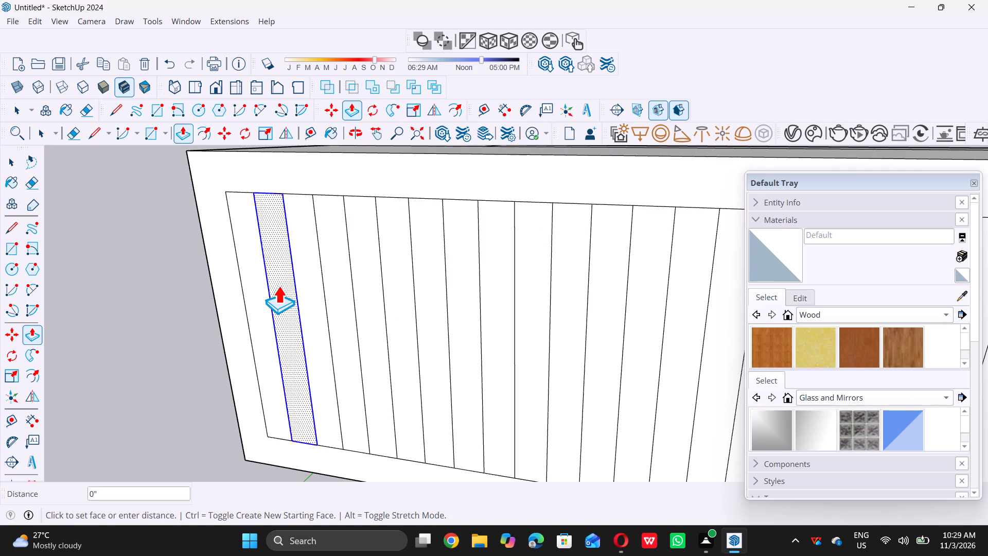
type("0.")
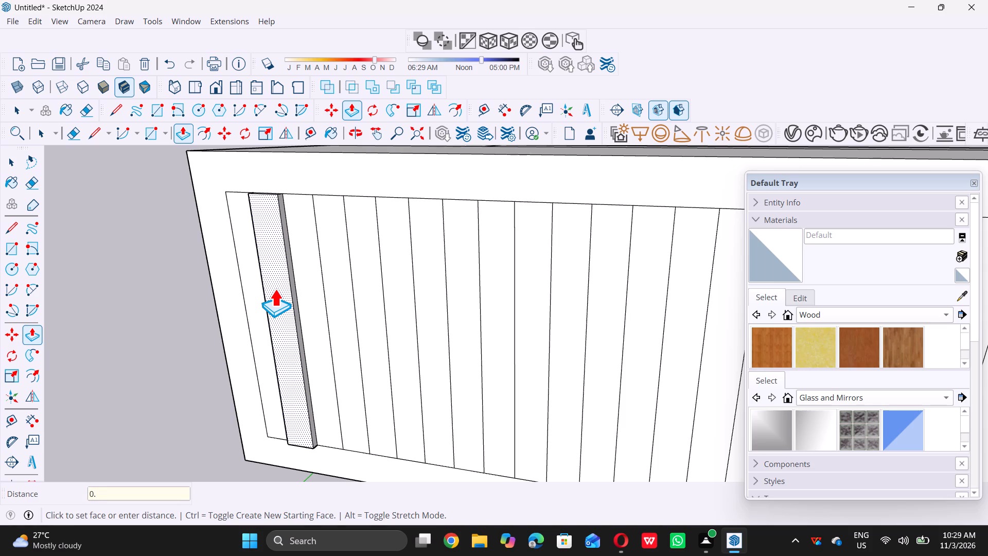
key("5")
key("shift+quotedbl")
key("Return")
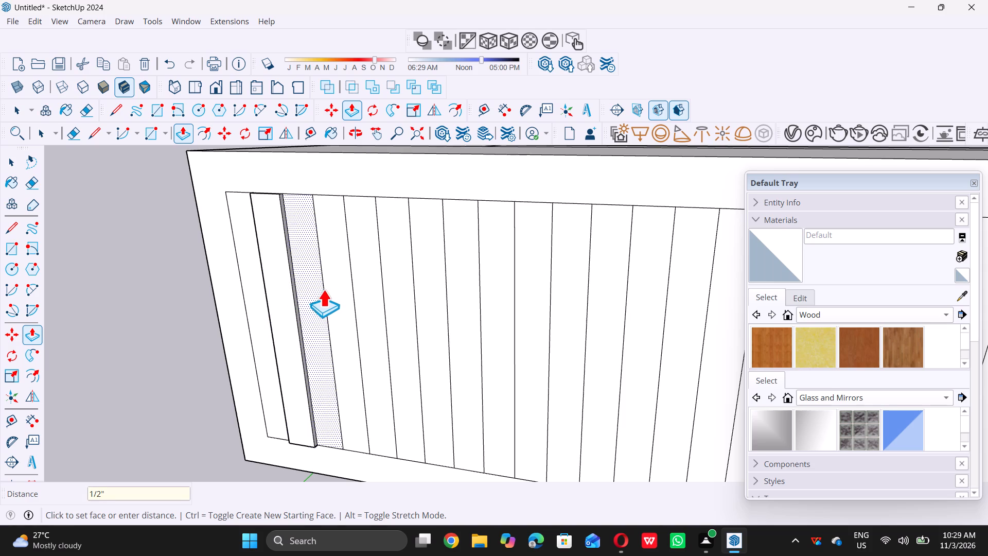
Push/Pull the fourth strip of the header panel outward 0.5".
double_click(332, 291)
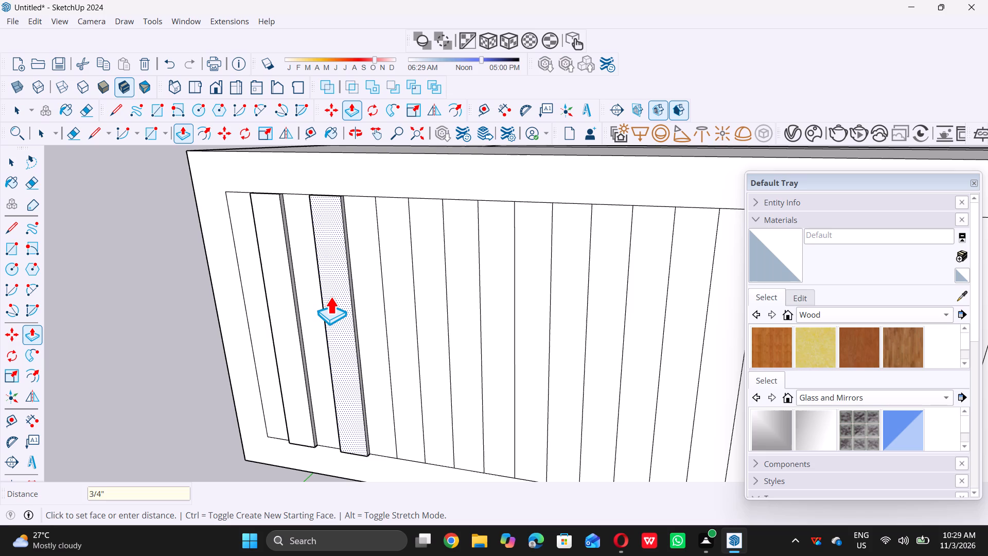
type("0.5")
key("shift+quotedbl")
key("Return")
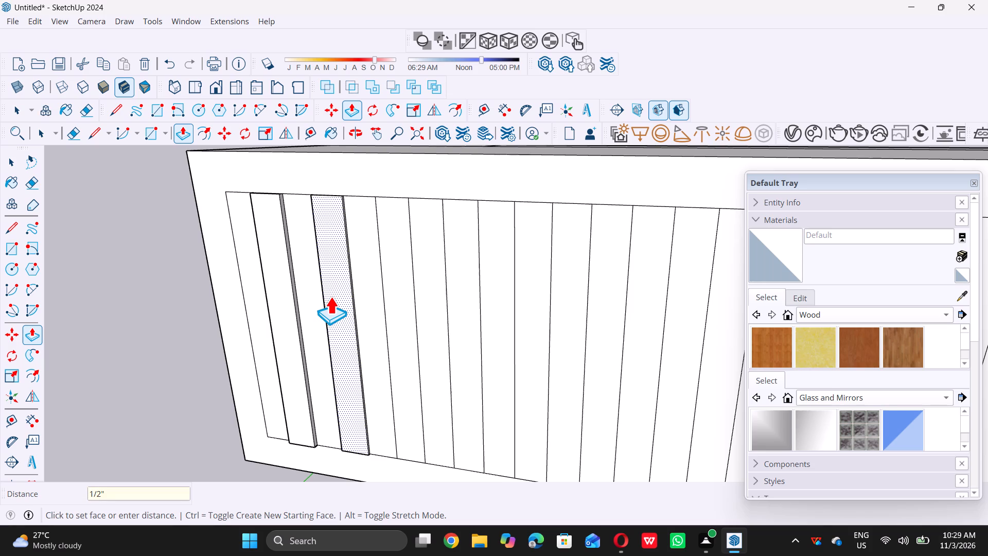
Push/Pull the 6th and 8th strips of the header panel outward 1/4", flush with the strips already raised.
left_click(397, 310)
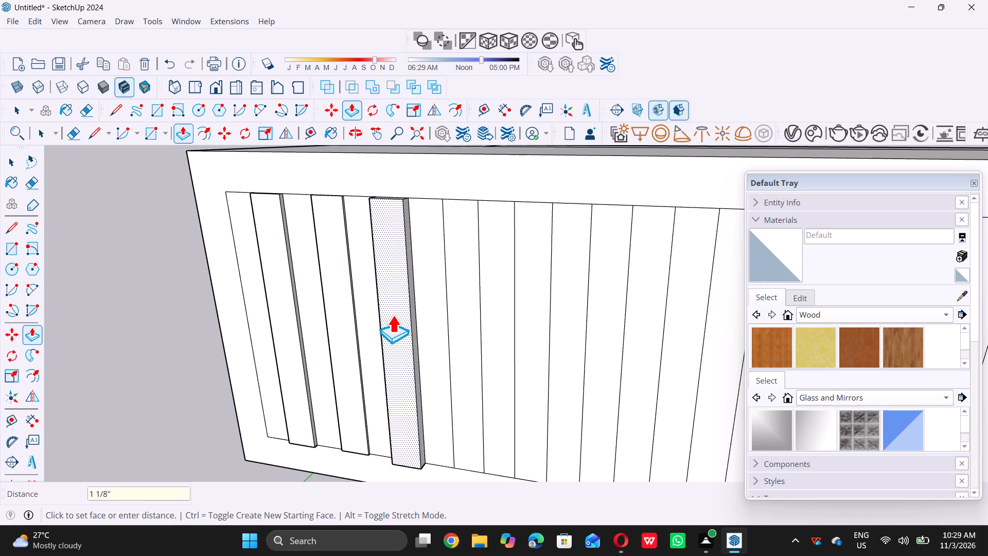
double_click(344, 248)
scroll(311, 262, "down", 4)
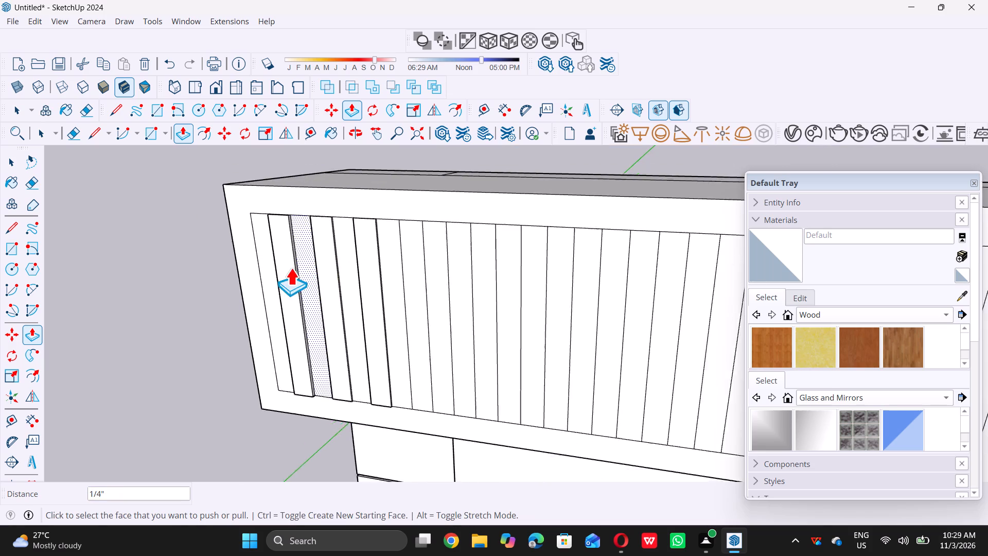
scroll(291, 268, "down", 5)
middle_click_drag(340, 290, 302, 299)
scroll(373, 289, "up", 5)
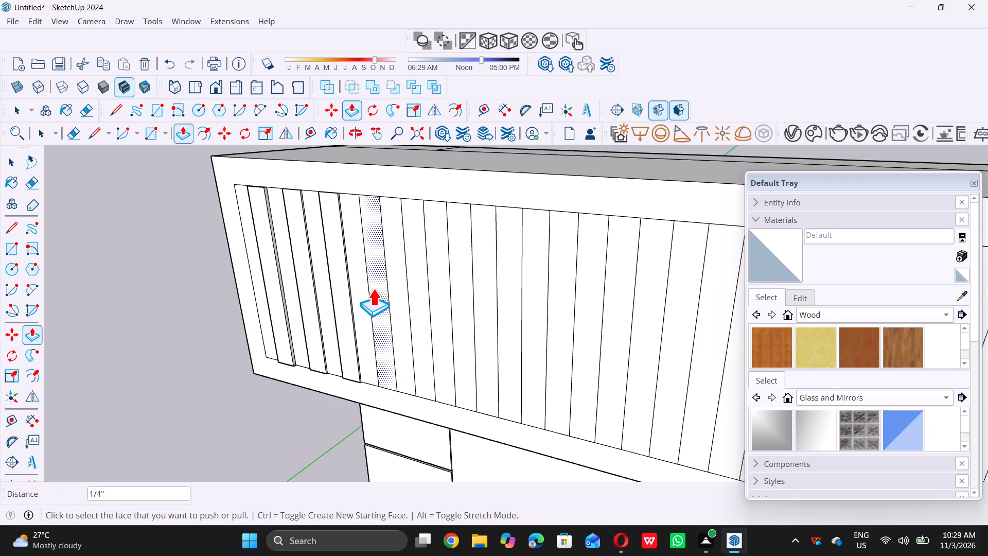
left_click(373, 288)
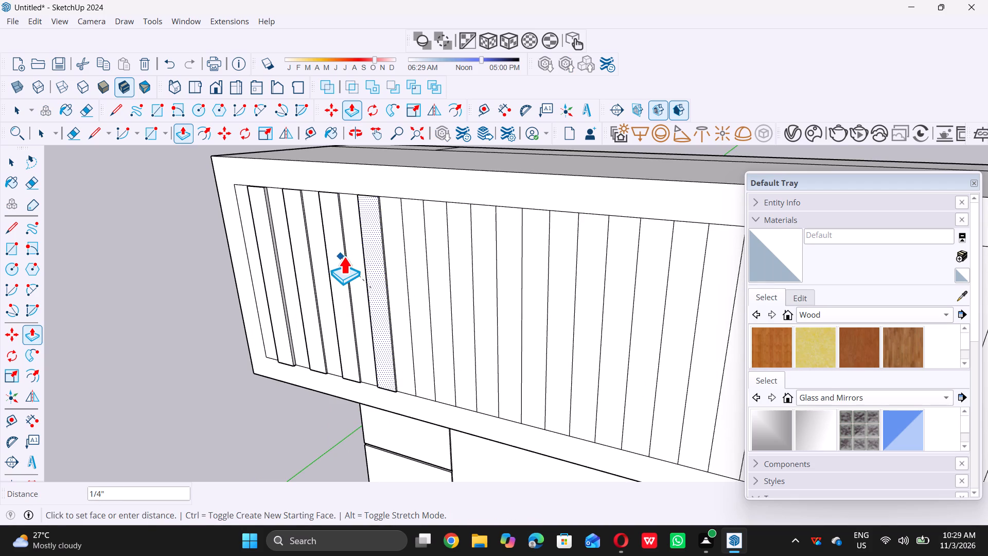
double_click(343, 256)
Push/Pull the 10th, 12th, 14th and 16th strips of the header panel outward 1/4", flush with the raised strips.
left_click(415, 298)
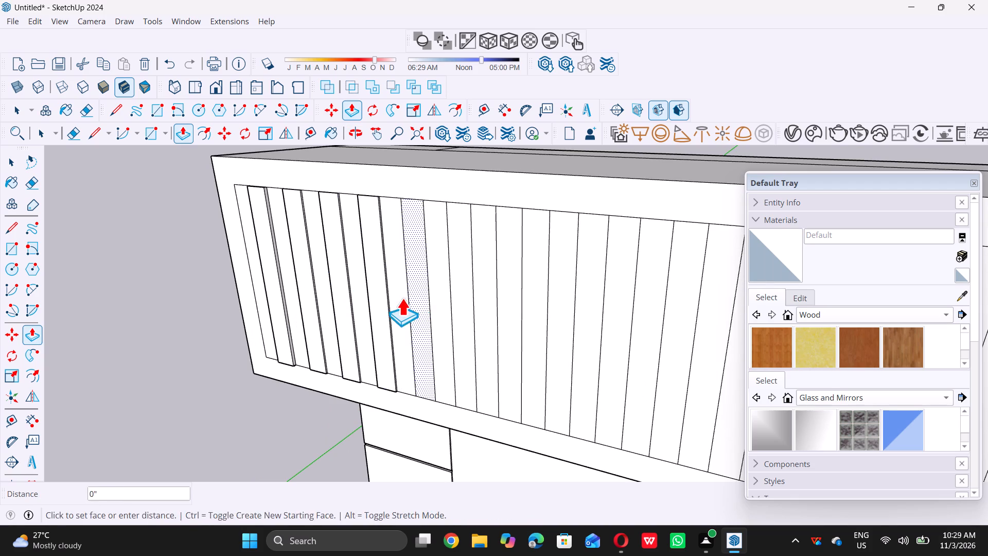
left_click(458, 317)
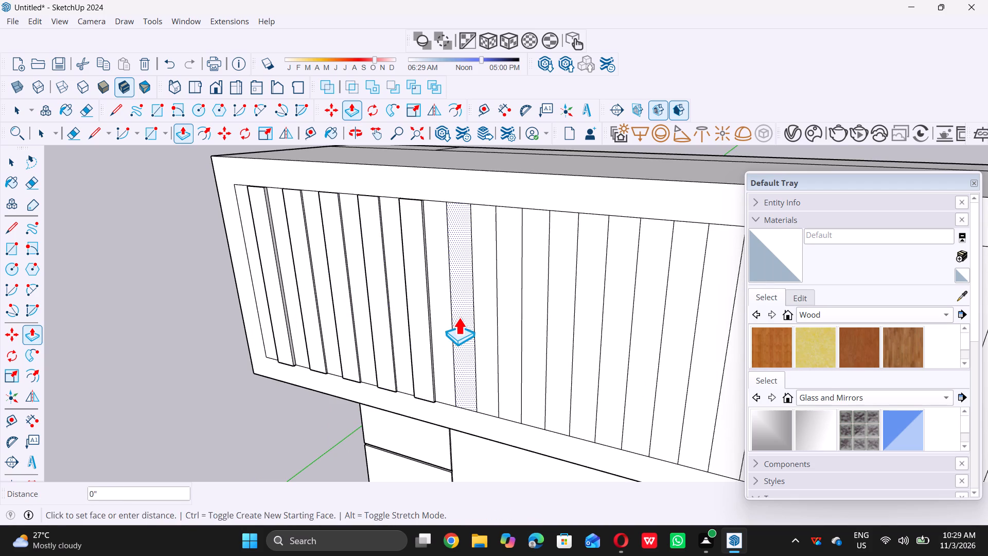
double_click(502, 343)
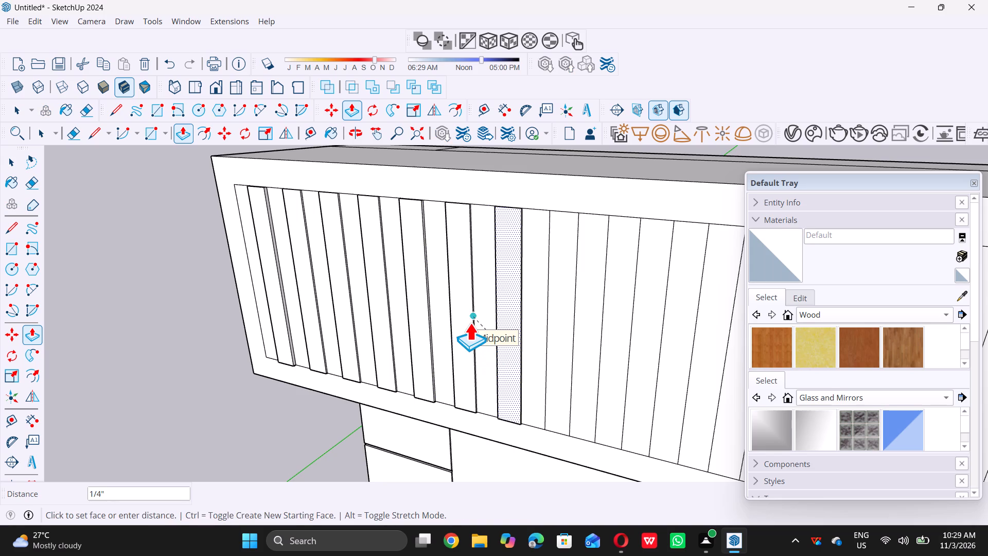
double_click(470, 323)
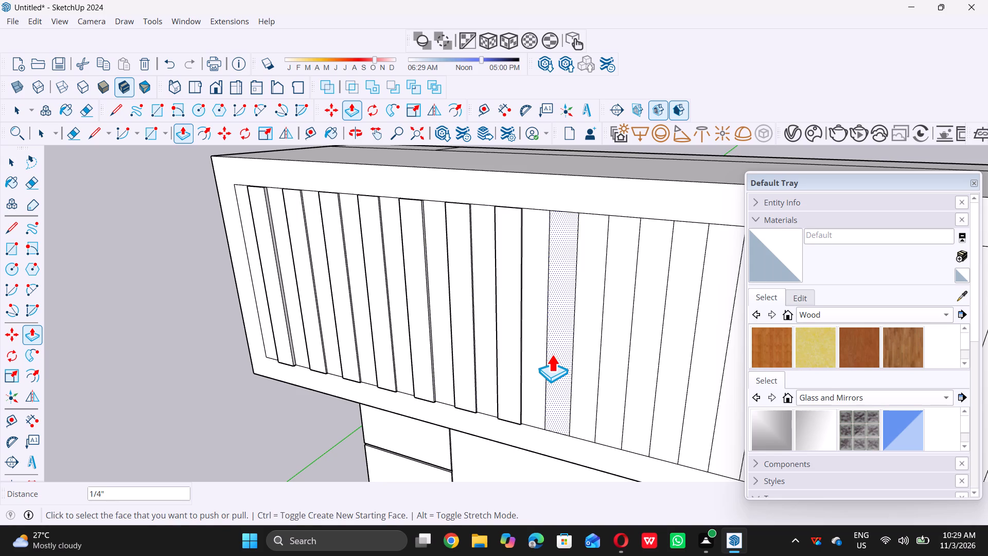
left_click(552, 354)
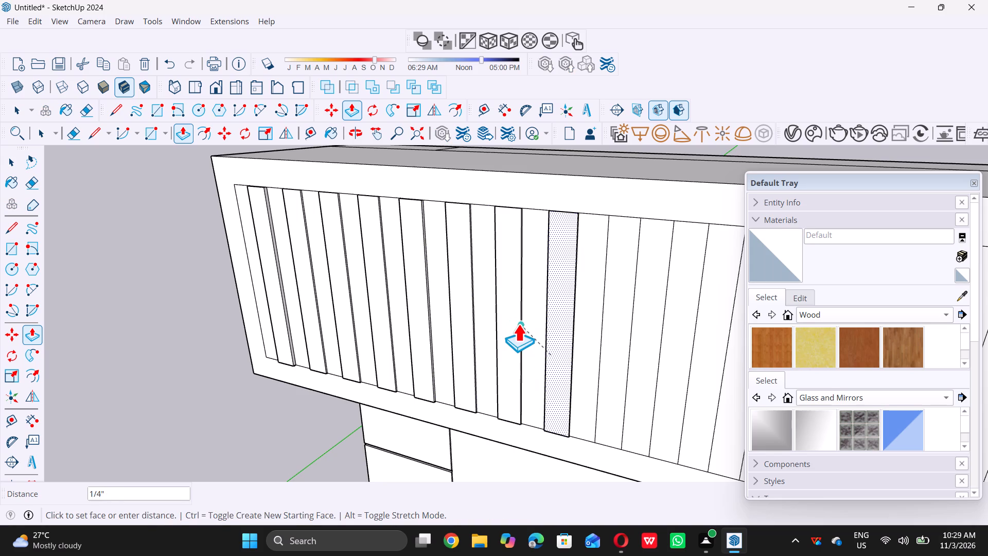
double_click(518, 324)
Push/Pull the 18th and 20th strips of the header panel outward 1/4", flush with the neighbouring raised strip.
scroll(425, 314, "down", 9)
scroll(496, 331, "up", 4)
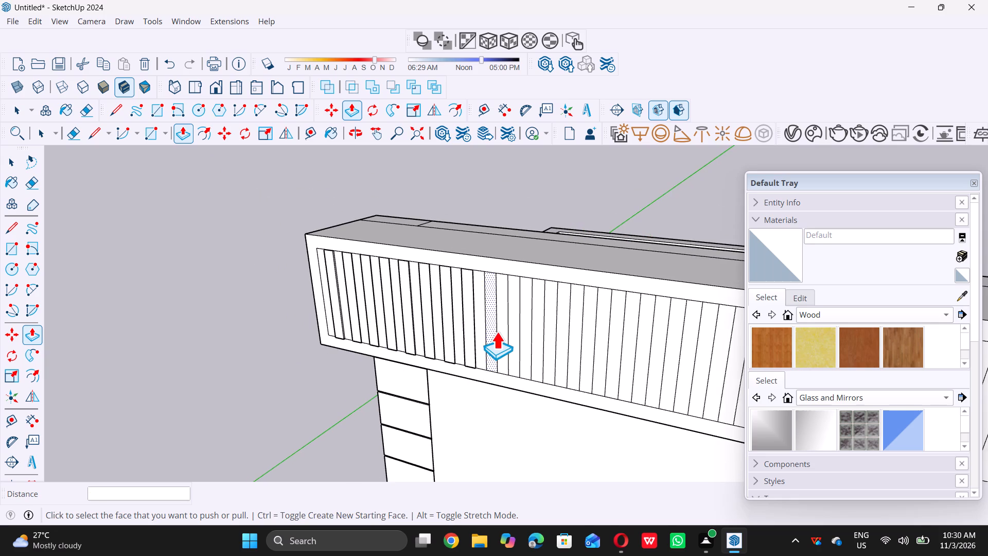
scroll(480, 342, "up", 5)
double_click(493, 341)
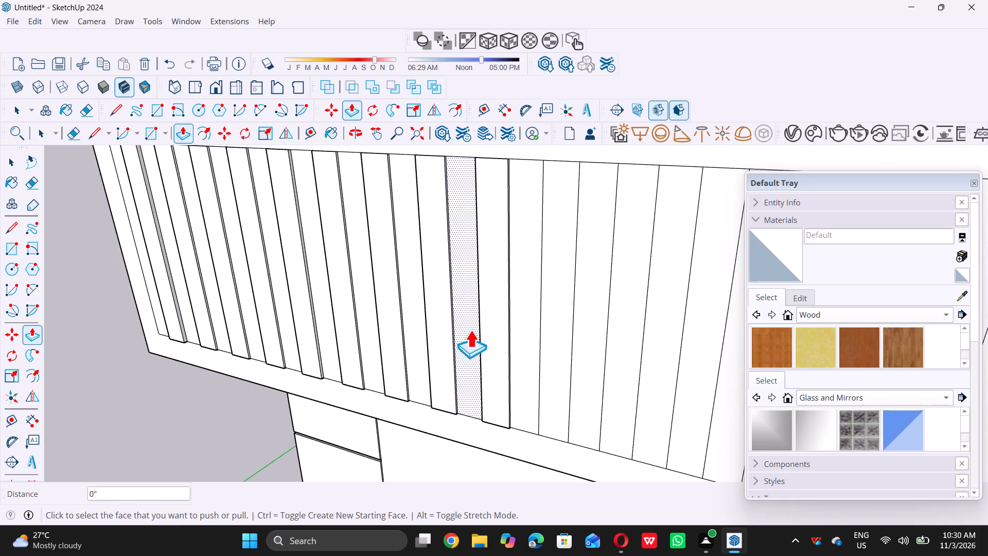
left_click(545, 358)
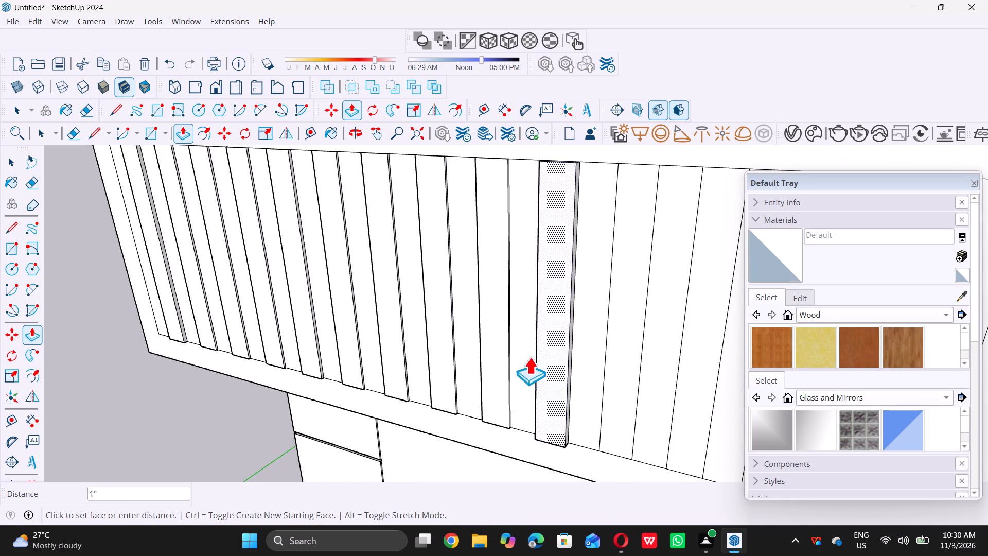
double_click(506, 341)
Push/Pull the 22nd and 24th strips of the header panel outward 1/4", flush with the neighbouring raised strip.
scroll(445, 335, "down", 11)
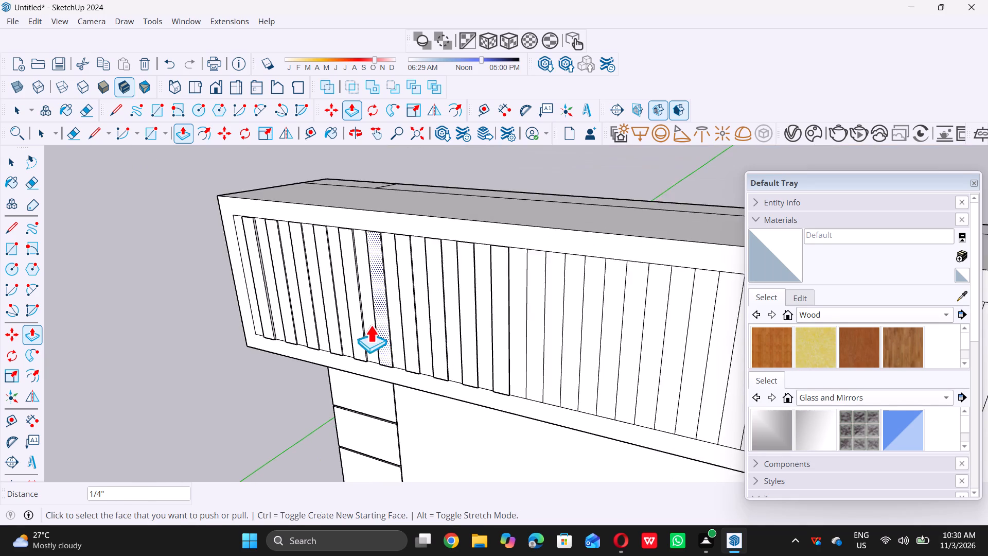
scroll(515, 338, "up", 5)
scroll(445, 347, "up", 5)
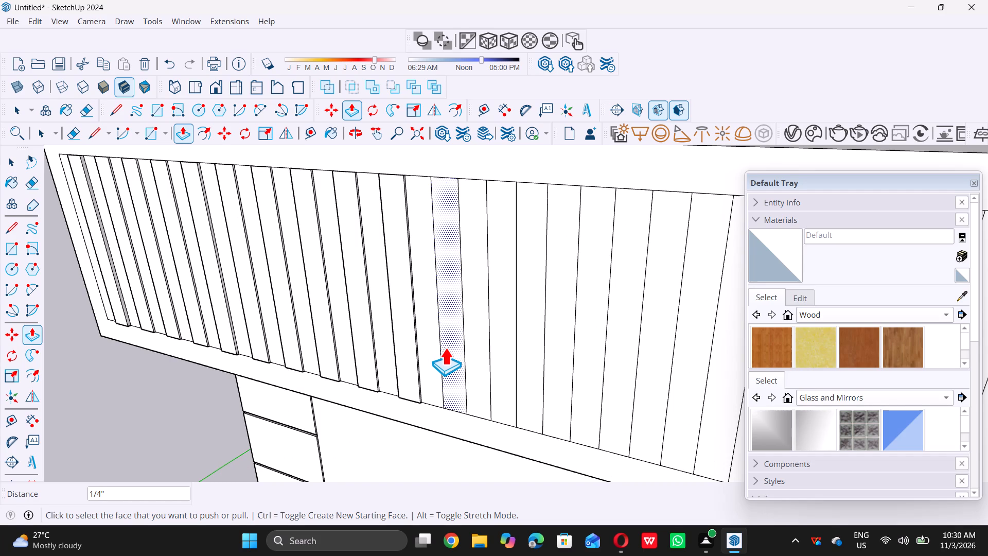
double_click(445, 347)
left_click(503, 363)
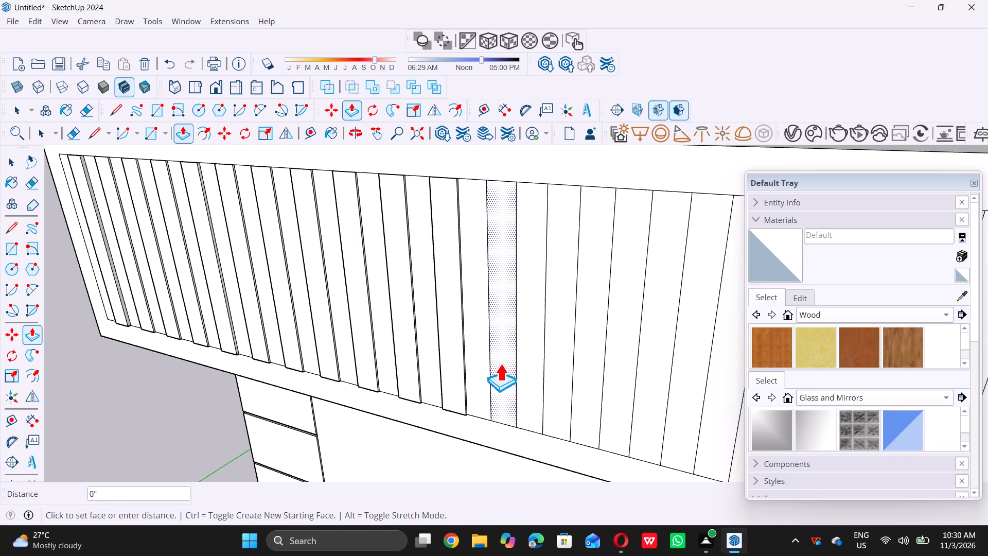
left_click(463, 344)
Push/Pull the 26th and 28th strips of the header panel outward 1/4", flush with the neighbouring raised strip.
scroll(432, 343, "down", 4)
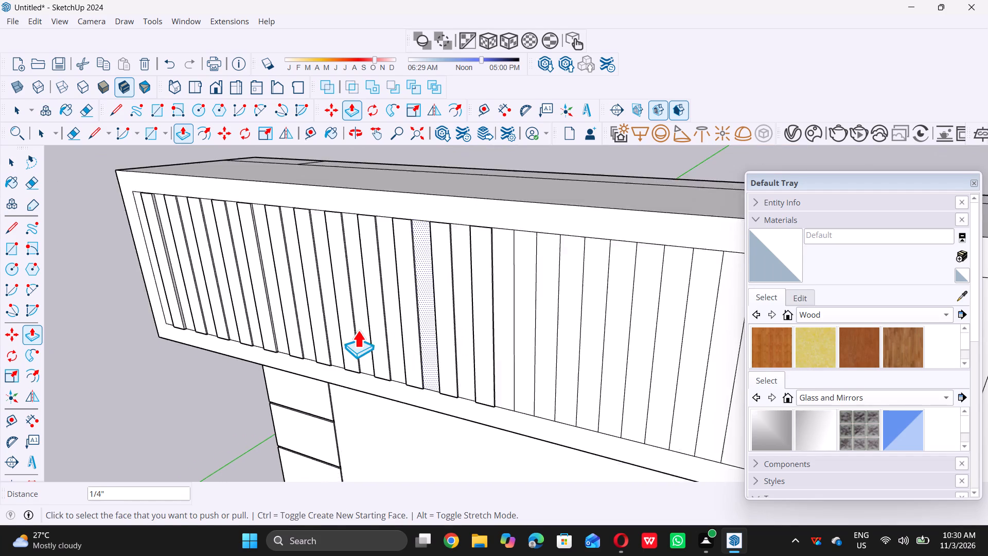
scroll(358, 330, "down", 5)
scroll(465, 353, "up", 11)
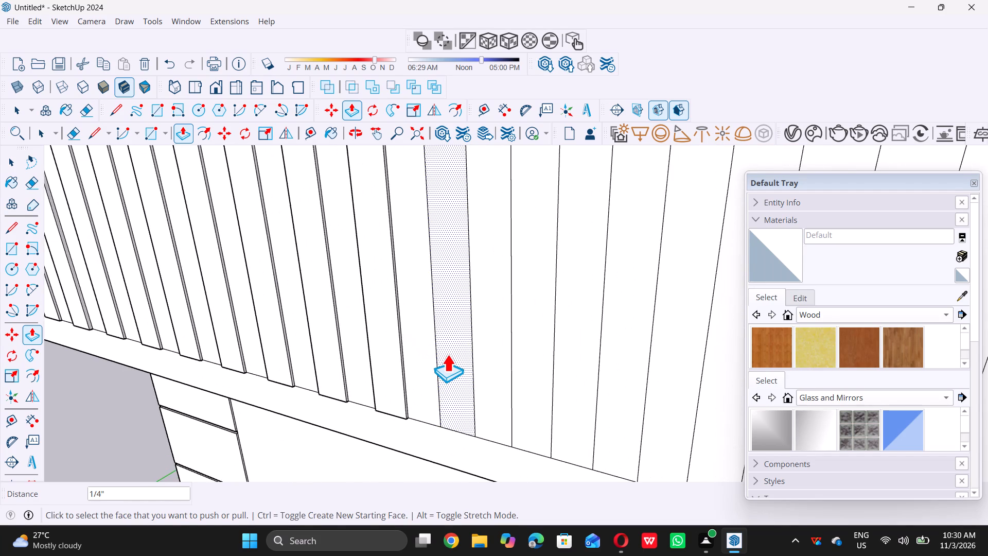
left_click(447, 354)
left_click(396, 325)
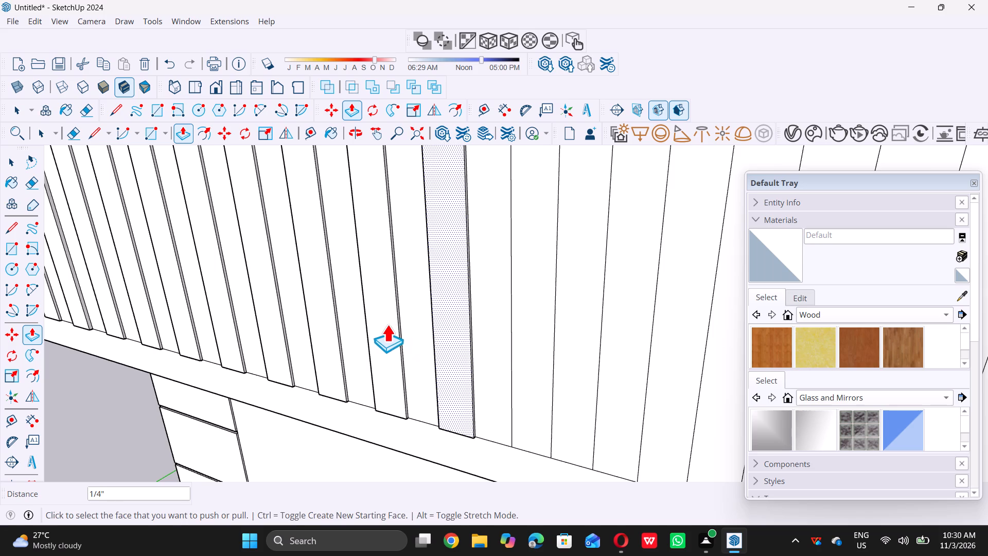
scroll(378, 324, "down", 5)
middle_click_drag(443, 359, 394, 341)
scroll(441, 352, "up", 5)
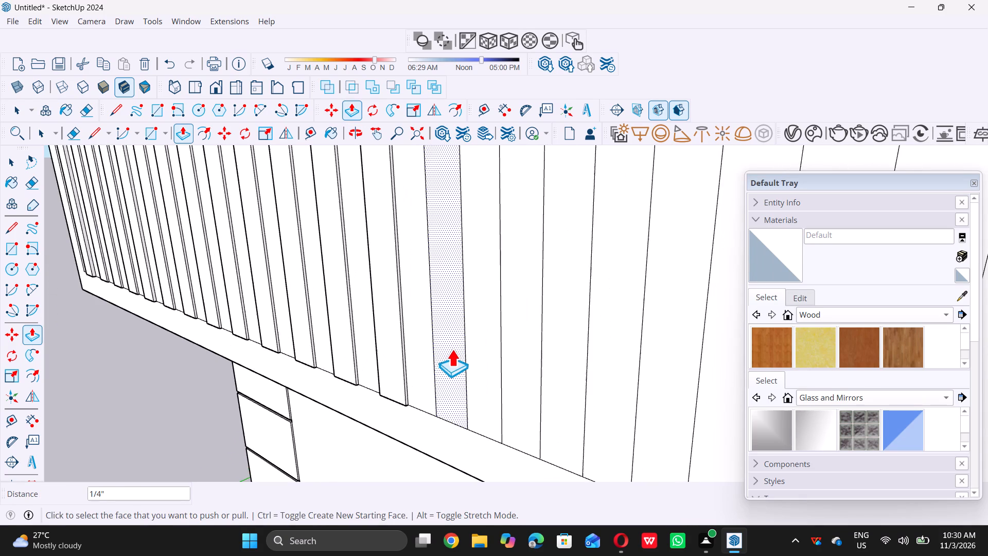
left_click(451, 349)
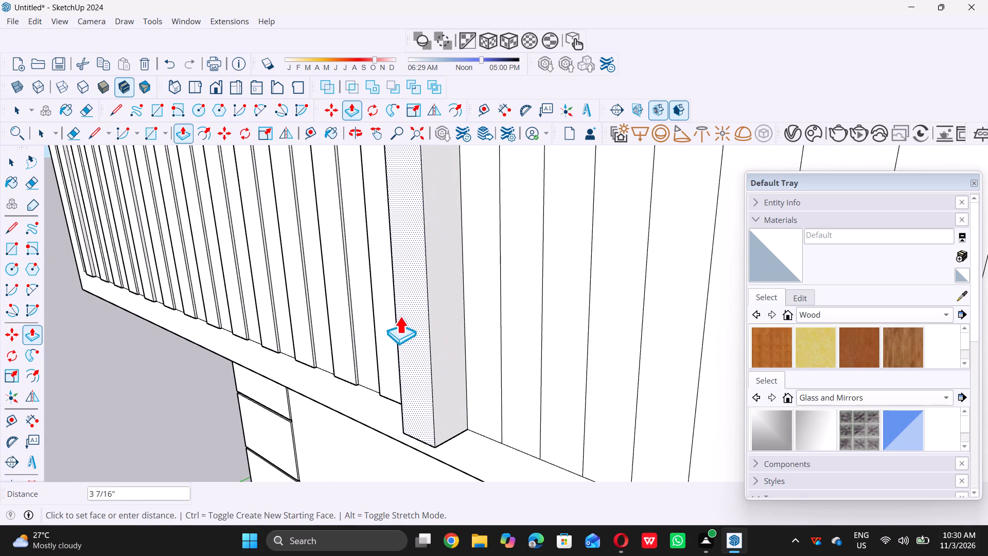
scroll(424, 307, "down", 1)
middle_click_drag(429, 316, 498, 344)
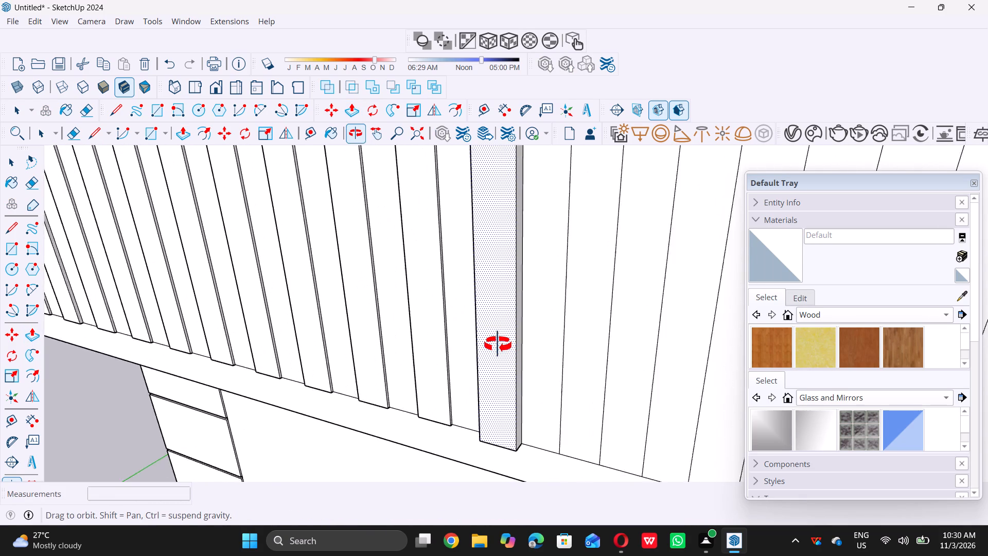
middle_click_drag(498, 344, 499, 345)
left_click(458, 322)
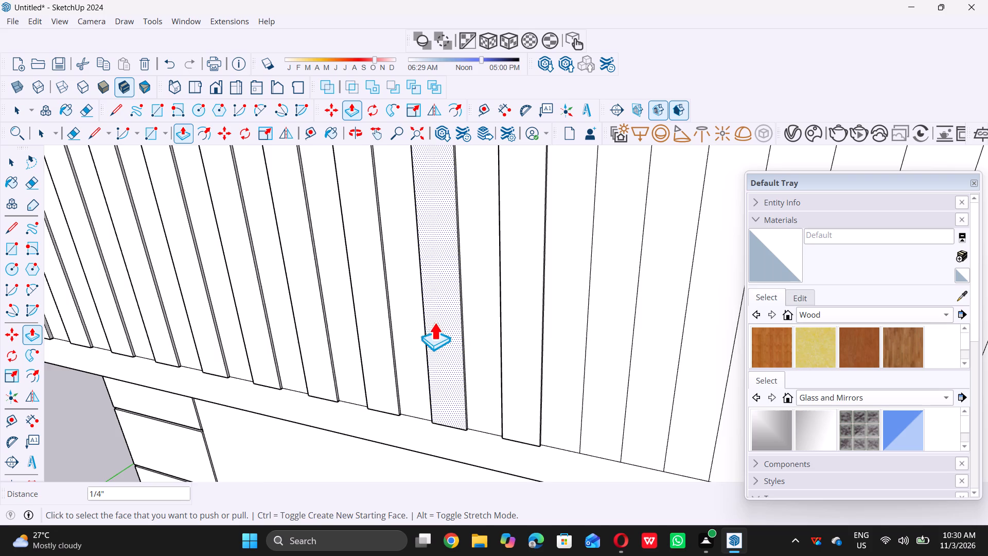
Push/Pull the 30th and 32nd strips of the header panel outward 1/4", flush with the neighbouring raised strip.
scroll(416, 321, "down", 5)
scroll(530, 353, "up", 4)
left_click(528, 351)
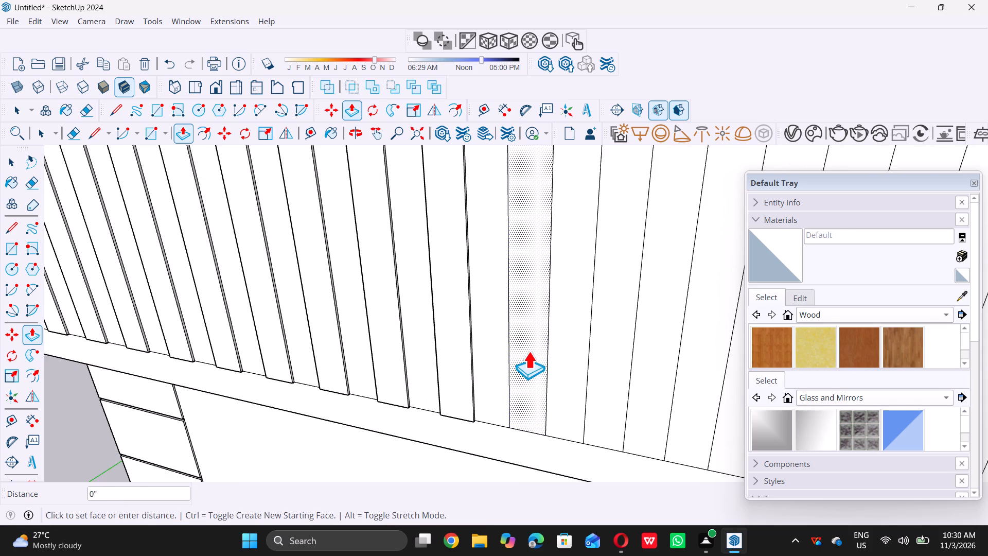
left_click(468, 323)
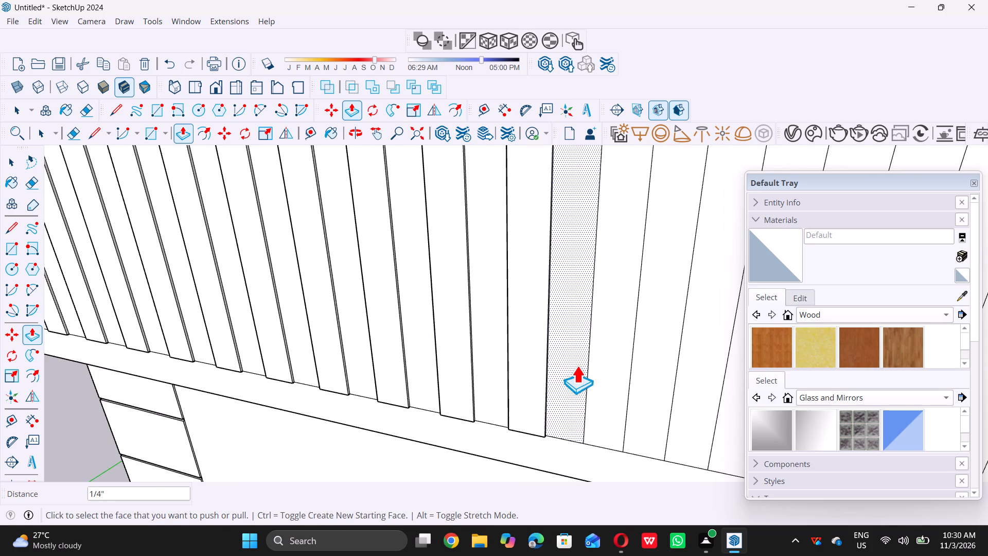
double_click(601, 373)
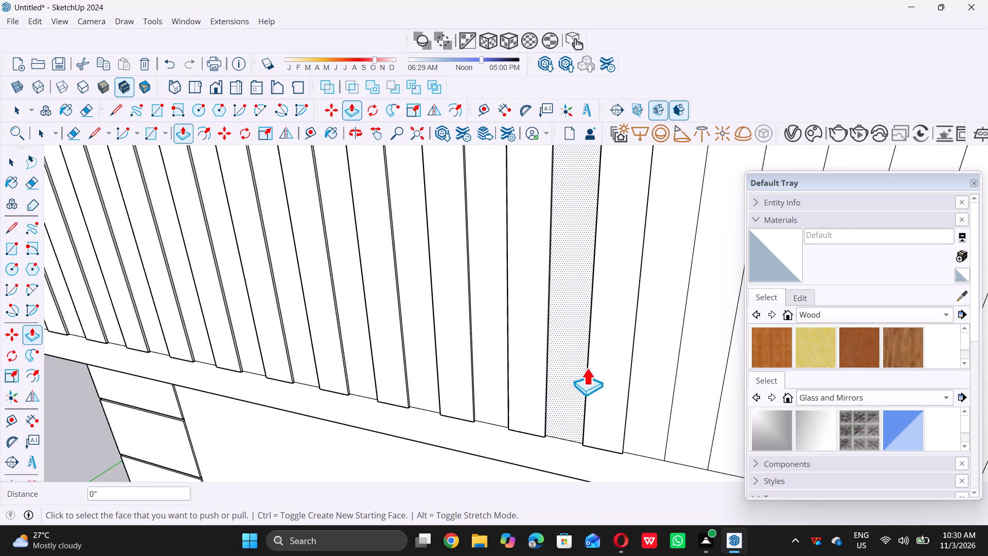
Push/Pull the 34th, 36th, 38th and 40th strips of the header panel outward 1/4", flush with the raised strips.
scroll(492, 374, "down", 10)
scroll(559, 377, "up", 5)
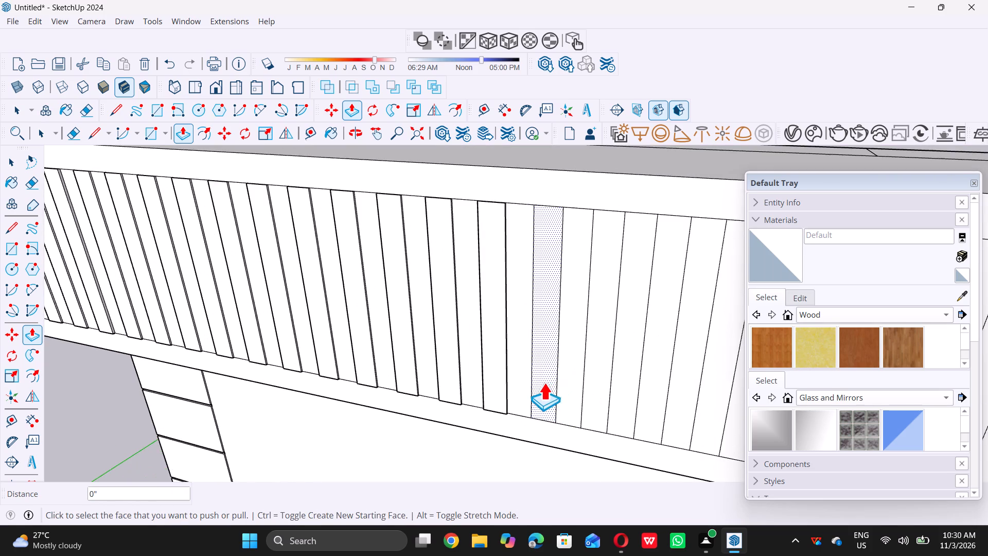
scroll(536, 384, "up", 4)
left_click(538, 382)
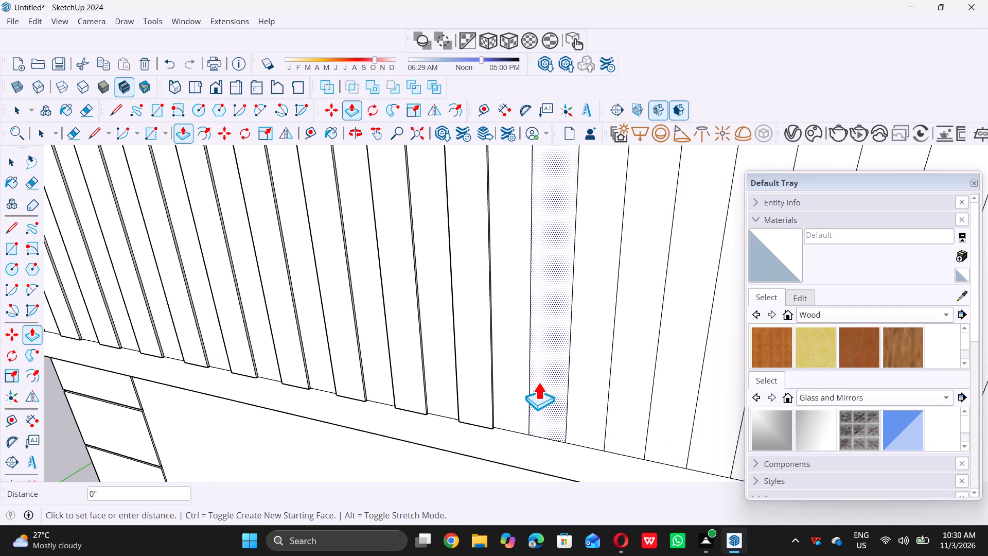
left_click(491, 367)
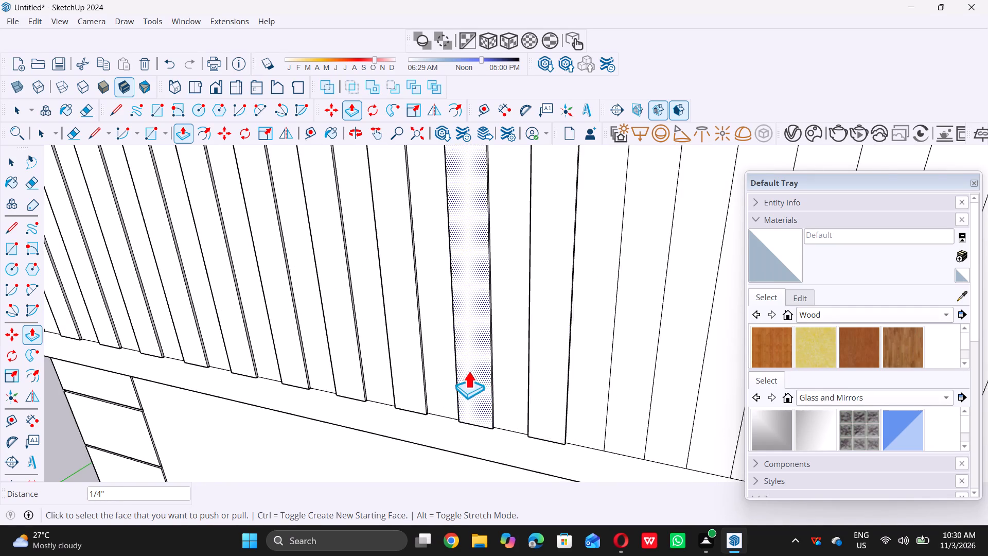
scroll(468, 371, "down", 9)
scroll(521, 378, "up", 4)
left_click(513, 383)
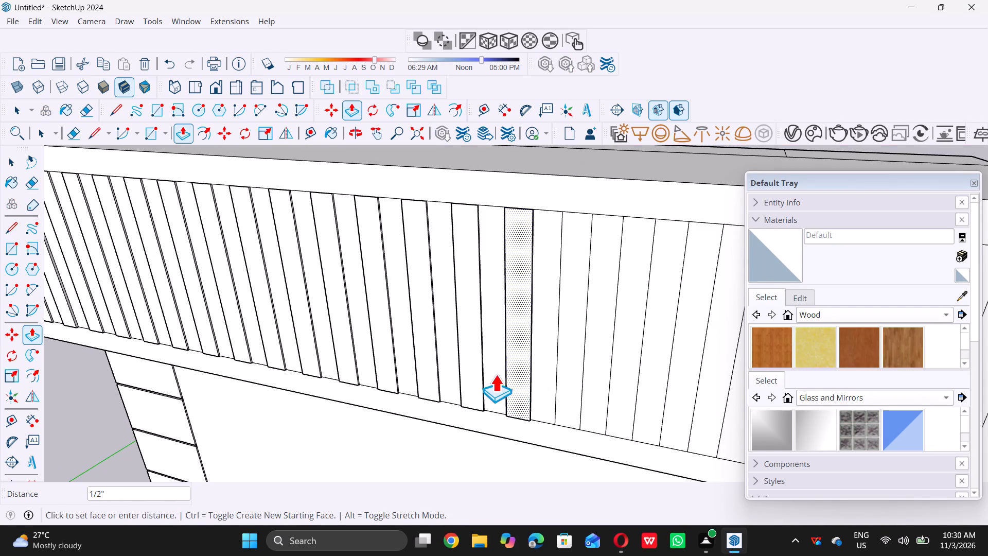
double_click(479, 364)
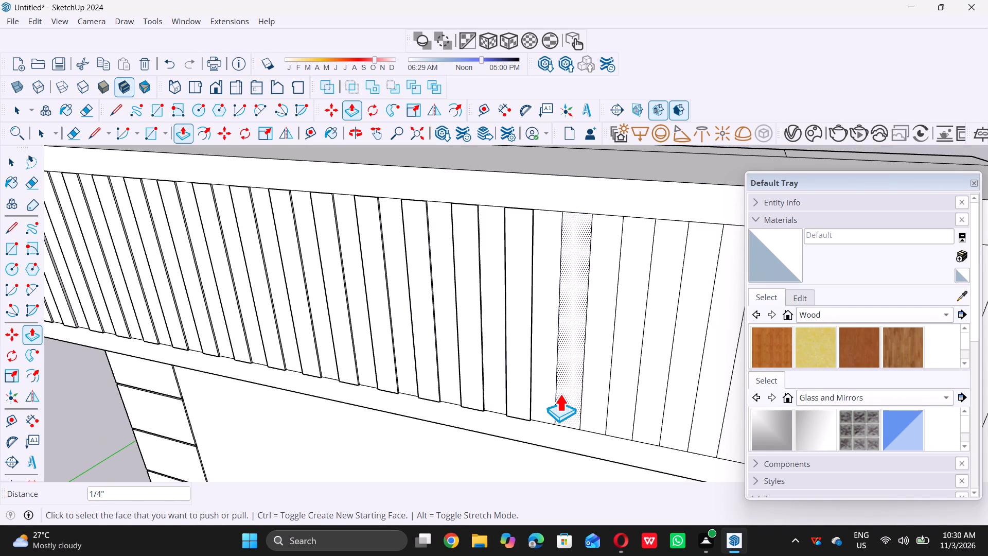
double_click(560, 394)
left_click(612, 409)
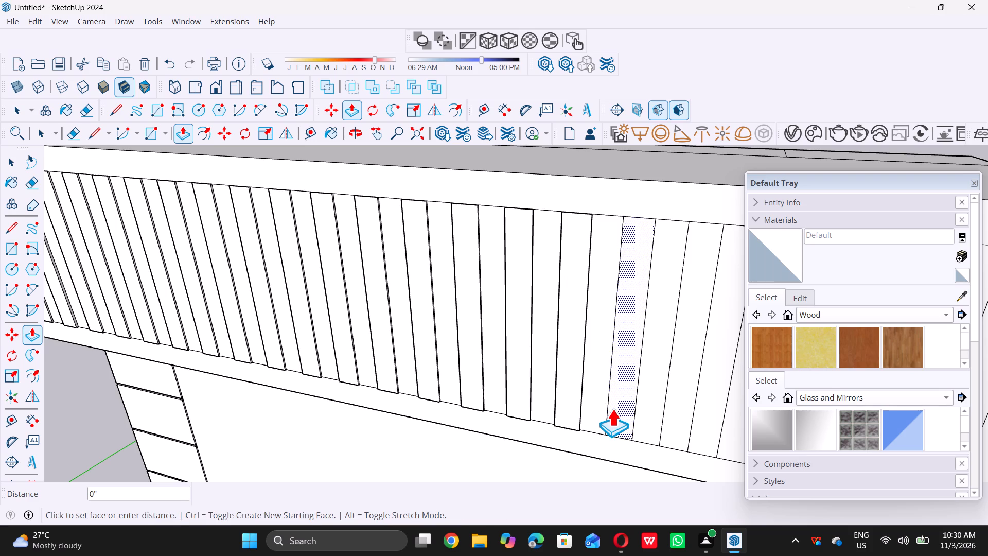
left_click(579, 394)
Push/Pull the 42nd and 44th strips of the header panel outward 1/4", flush with the neighbouring raised strip.
scroll(485, 391, "down", 2)
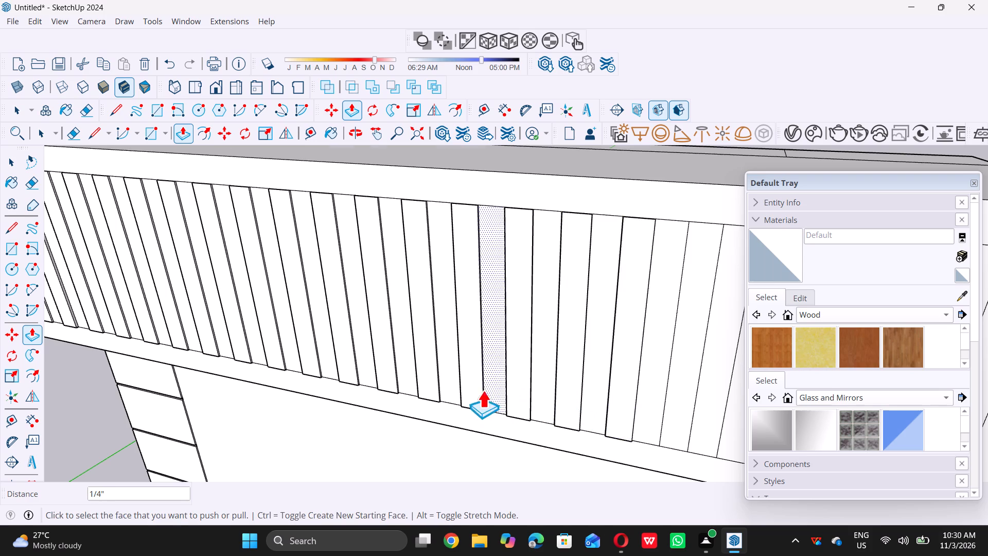
scroll(483, 390, "down", 7)
scroll(552, 387, "up", 9)
left_click(542, 394)
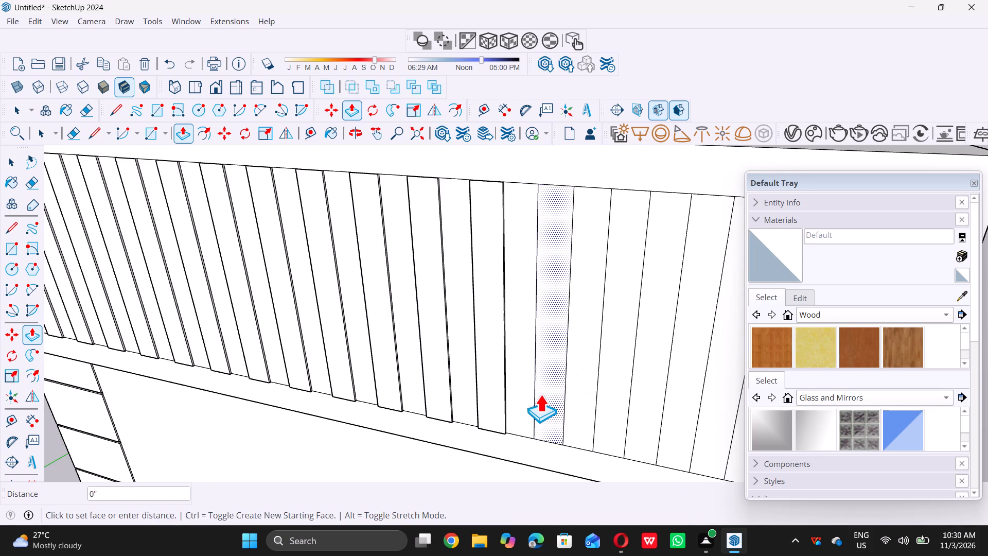
double_click(502, 379)
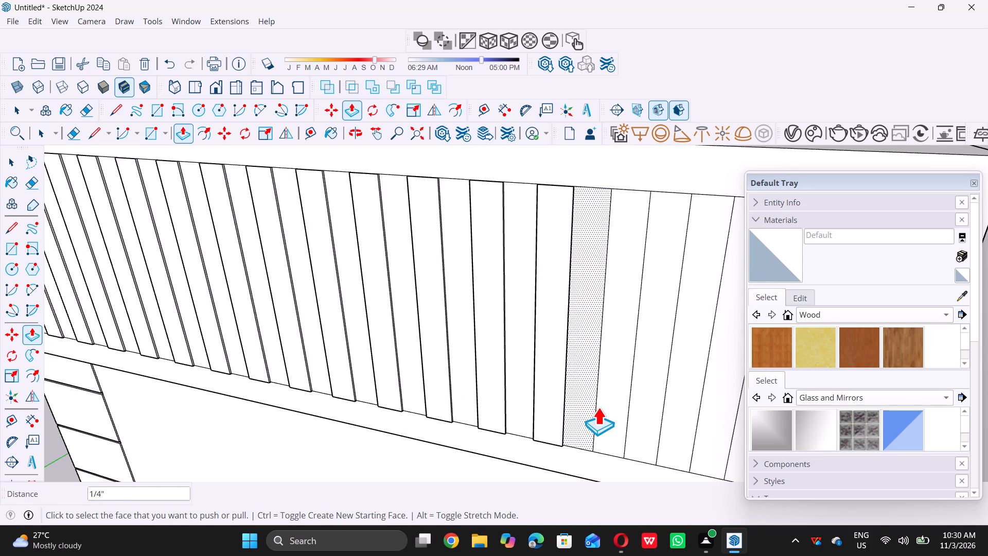
double_click(603, 408)
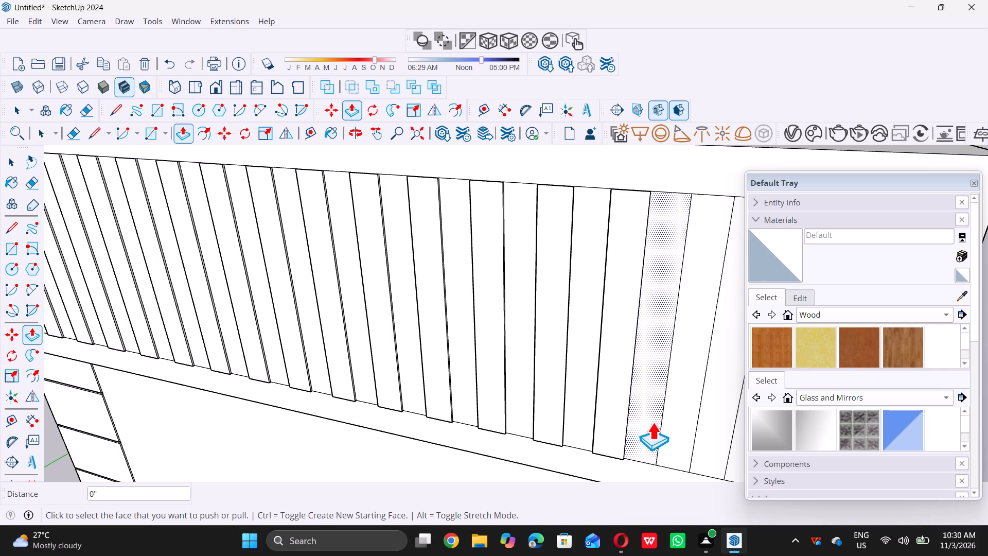
Push/Pull the 46th, 48th and 50th strips of the header panel outward, flush with the raised strips.
double_click(671, 431)
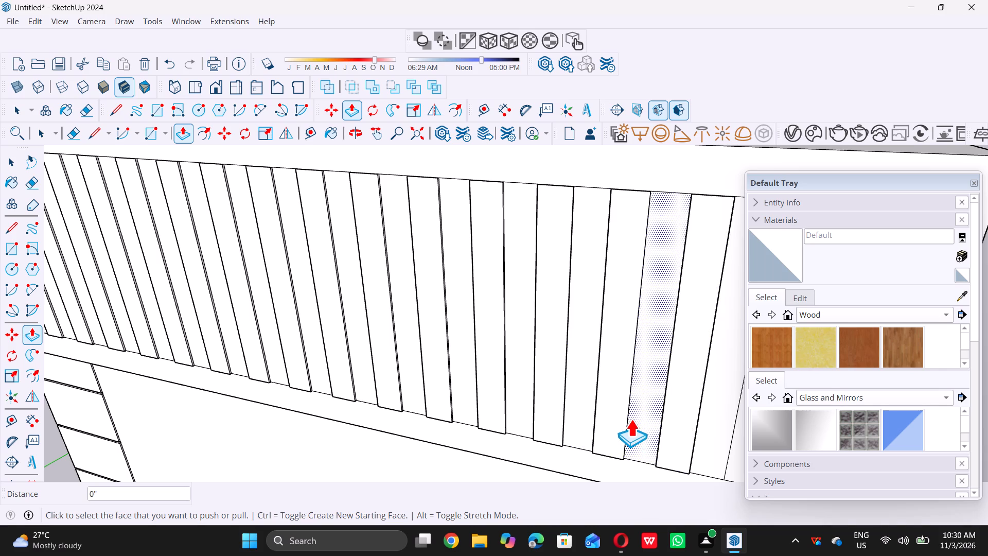
scroll(538, 413, "down", 8)
scroll(599, 409, "up", 5)
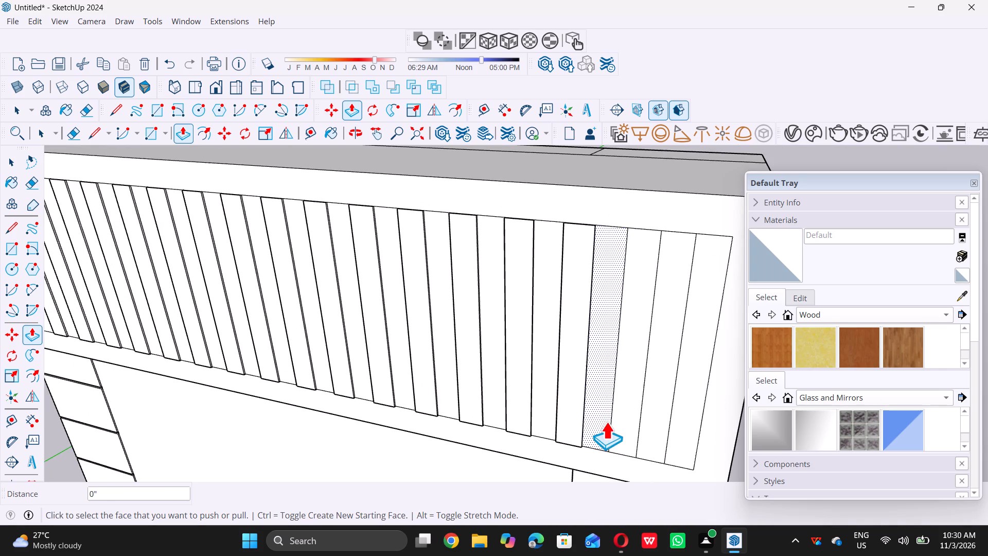
double_click(615, 420)
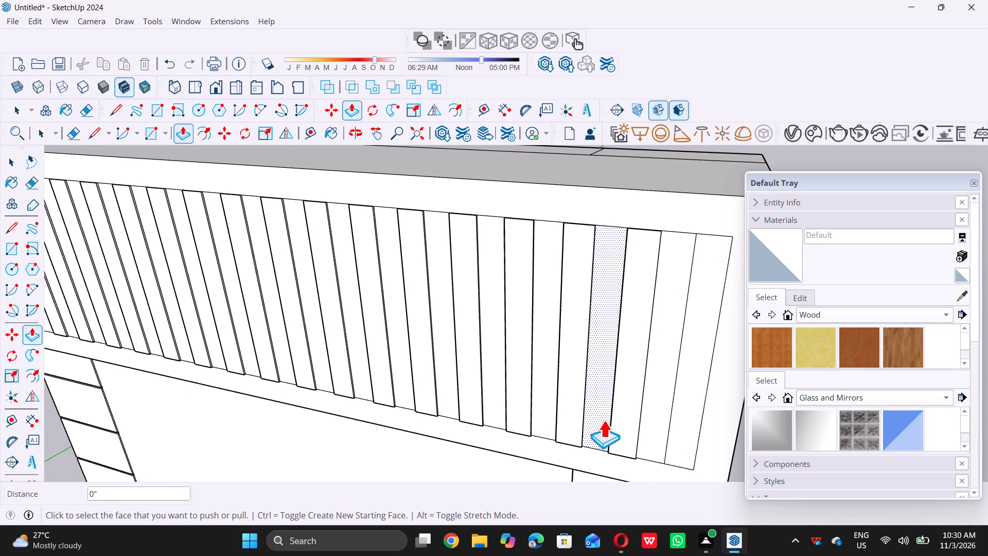
left_click(676, 427)
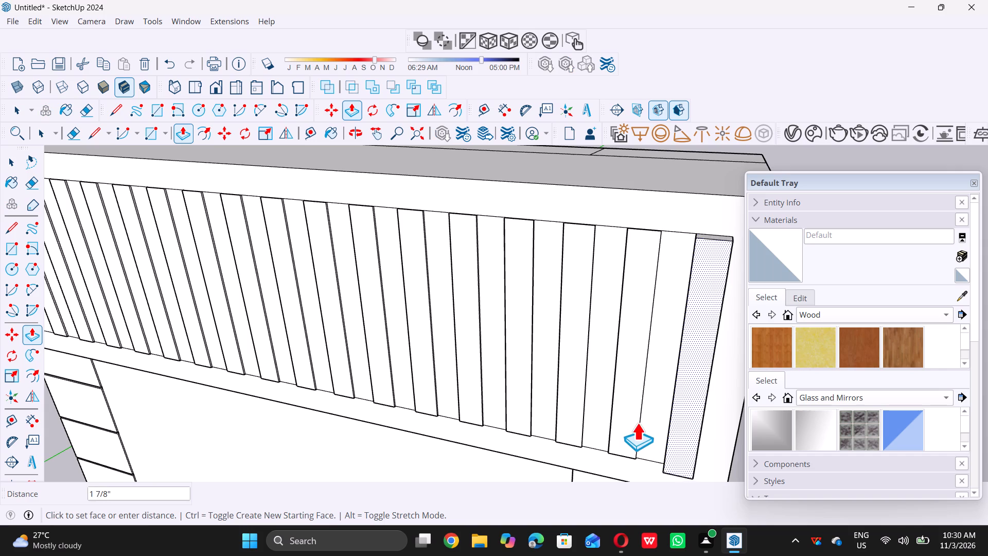
double_click(637, 421)
key("space")
Push/Pull the border frame around the header's slatted panel slightly outward, by about 1/4" and about 1/8".
scroll(634, 420, "down", 3)
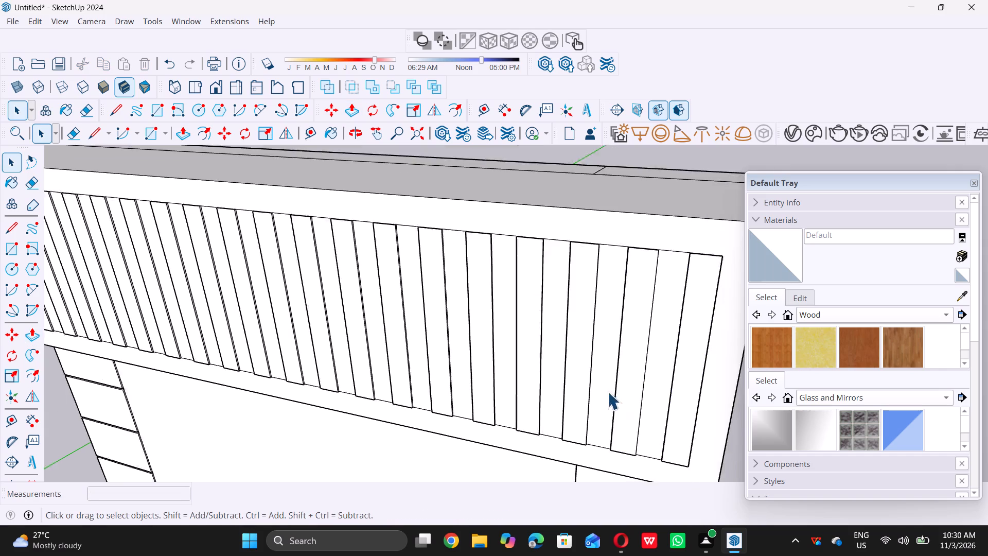
scroll(608, 392, "down", 20)
middle_click_drag(610, 352, 647, 300)
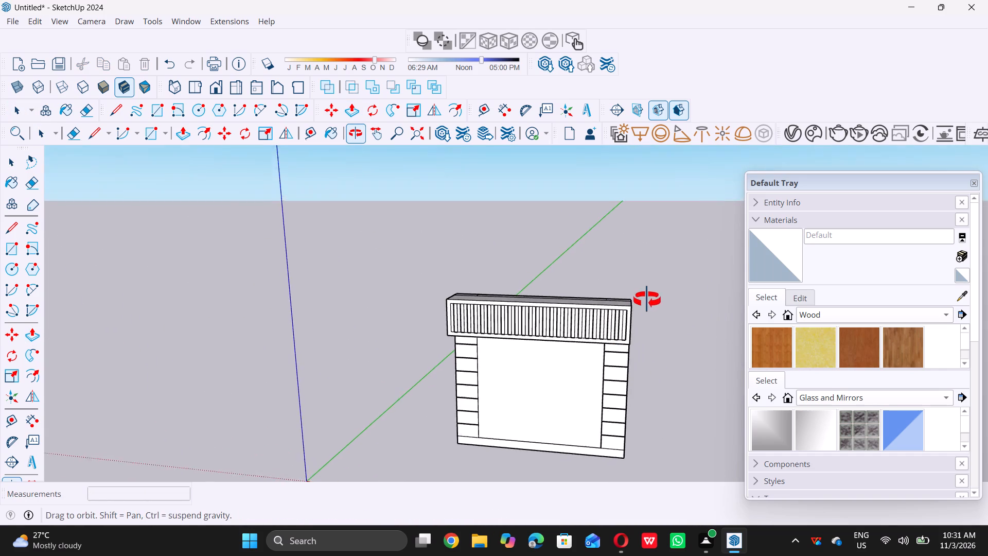
middle_click_drag(647, 300, 651, 293)
scroll(581, 327, "up", 5)
scroll(378, 341, "up", 5)
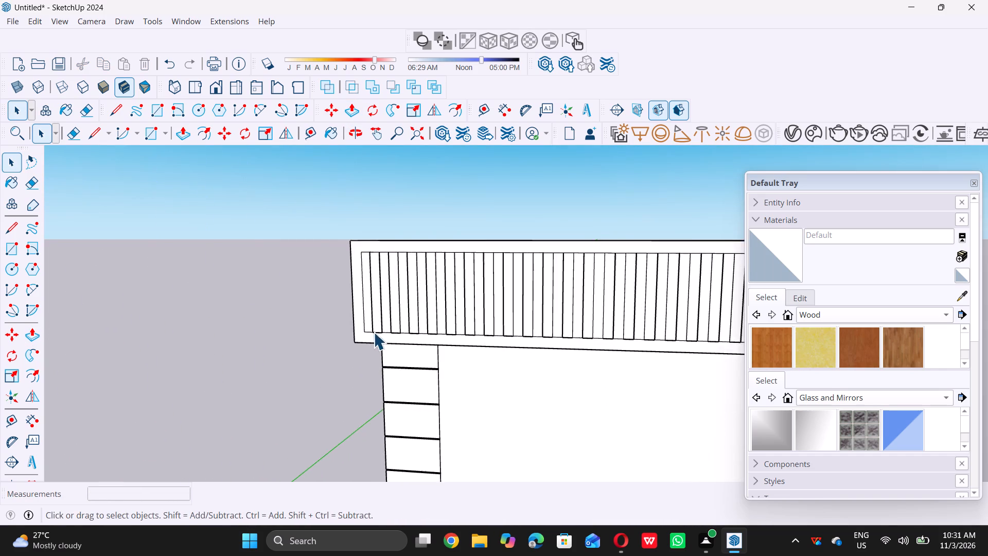
scroll(373, 332, "up", 9)
double_click(353, 322)
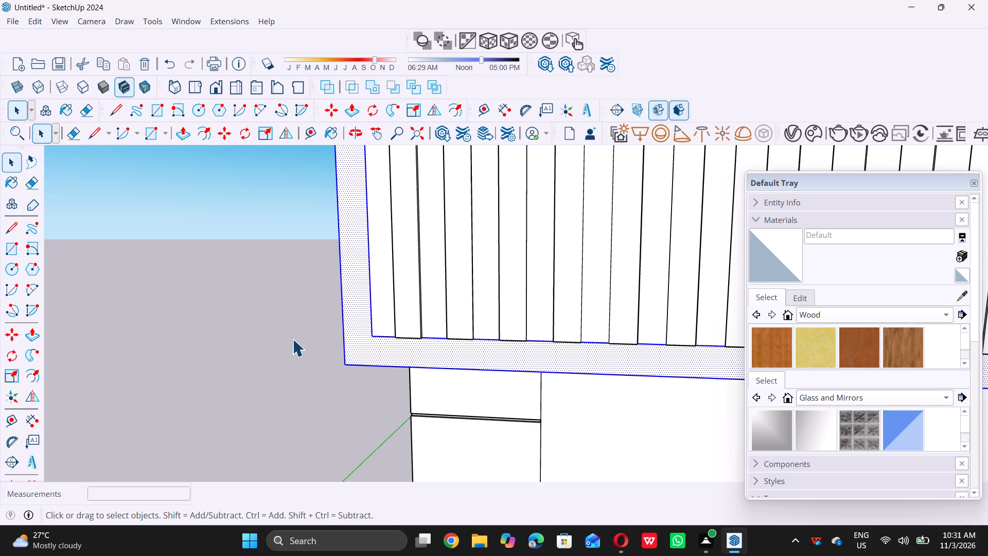
key("p")
left_click(358, 330)
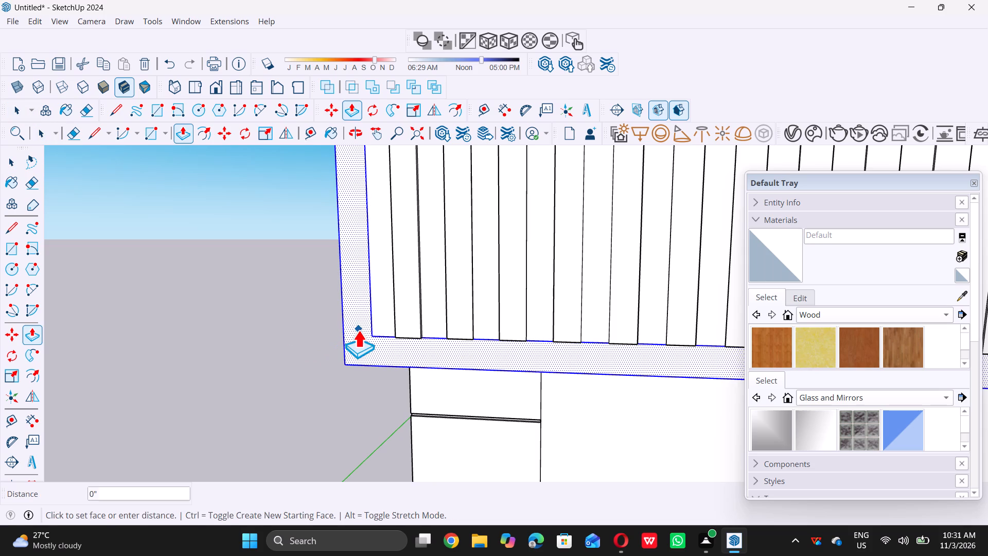
double_click(347, 343)
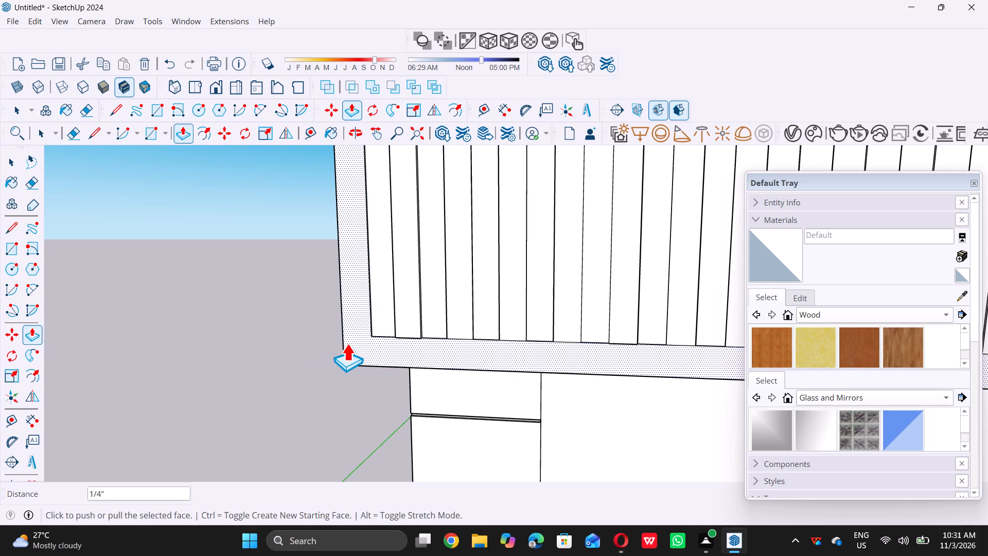
double_click(354, 340)
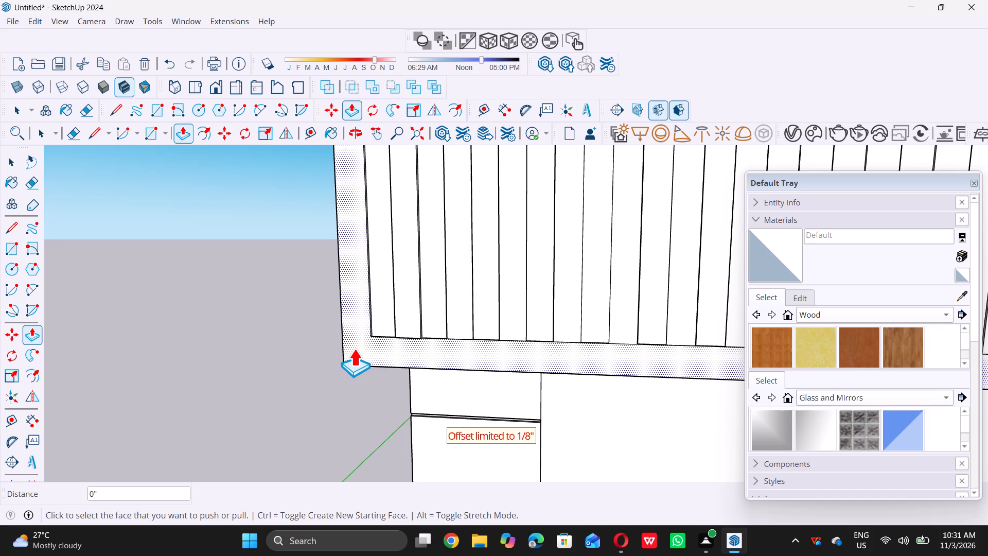
left_click(364, 339)
double_click(363, 343)
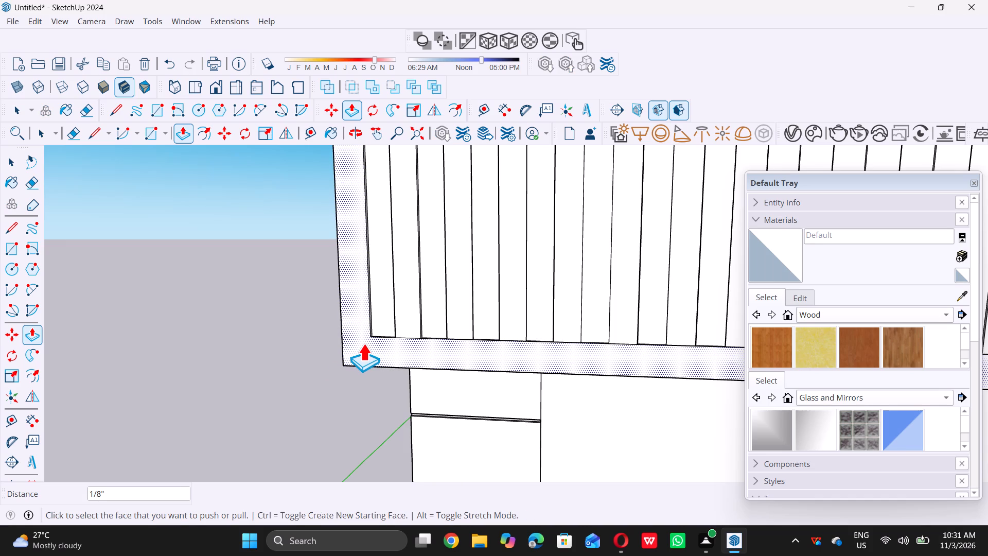
Push/Pull the border frame around the header's slatted panel outward 1".
scroll(349, 349, "down", 7)
middle_click_drag(361, 337, 315, 399)
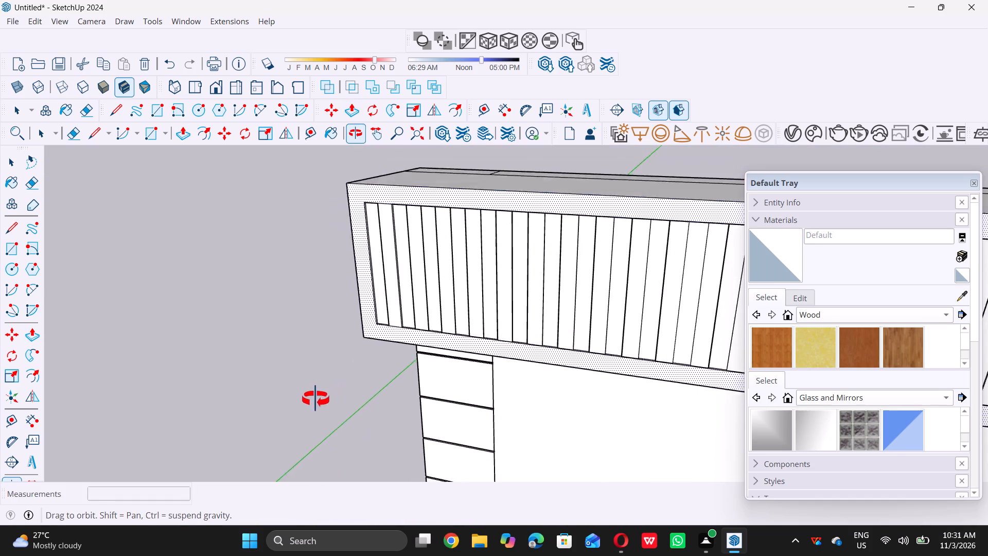
middle_click_drag(315, 399, 315, 399)
scroll(367, 328, "up", 7)
left_click(379, 310)
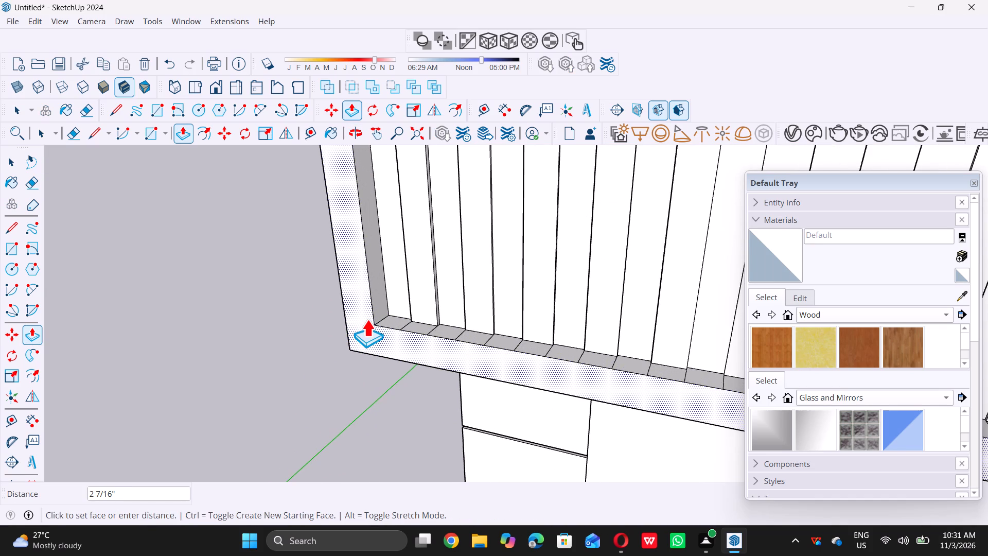
key("1")
key("shift+quotedbl")
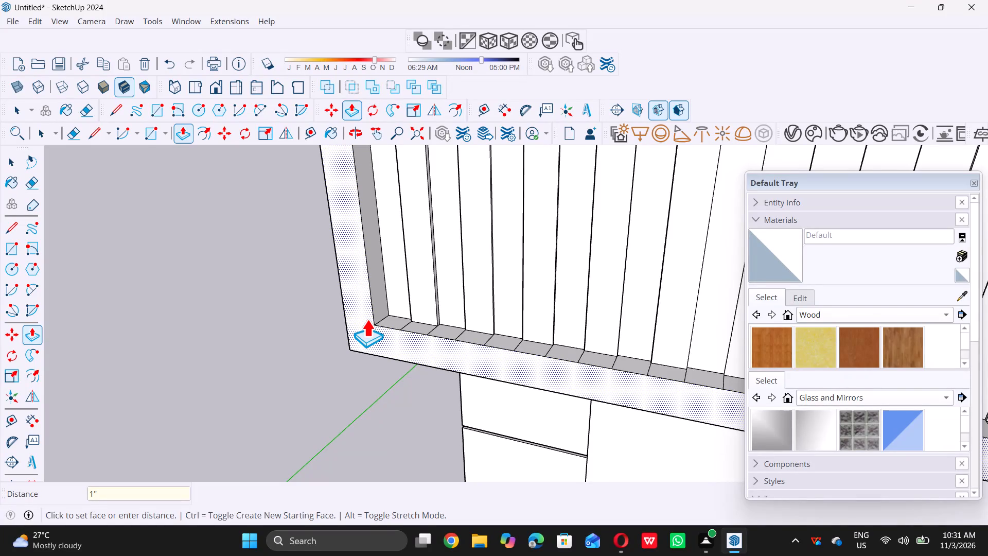
key("Return")
key("space")
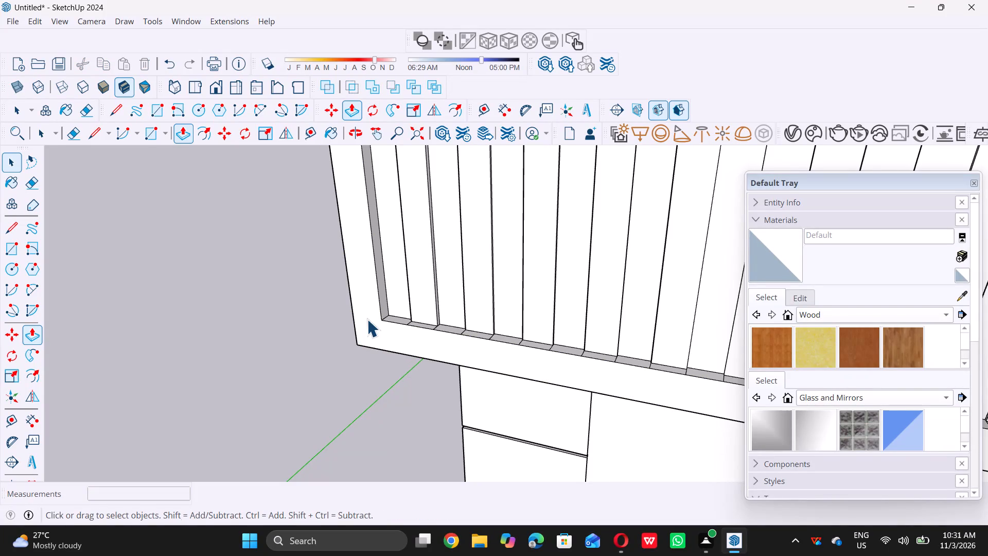
Examine the slatted header with its raised border, from below and as part of the whole facade from the front.
scroll(333, 312, "down", 16)
scroll(437, 311, "down", 6)
middle_click_drag(418, 372, 519, 247)
scroll(442, 304, "up", 11)
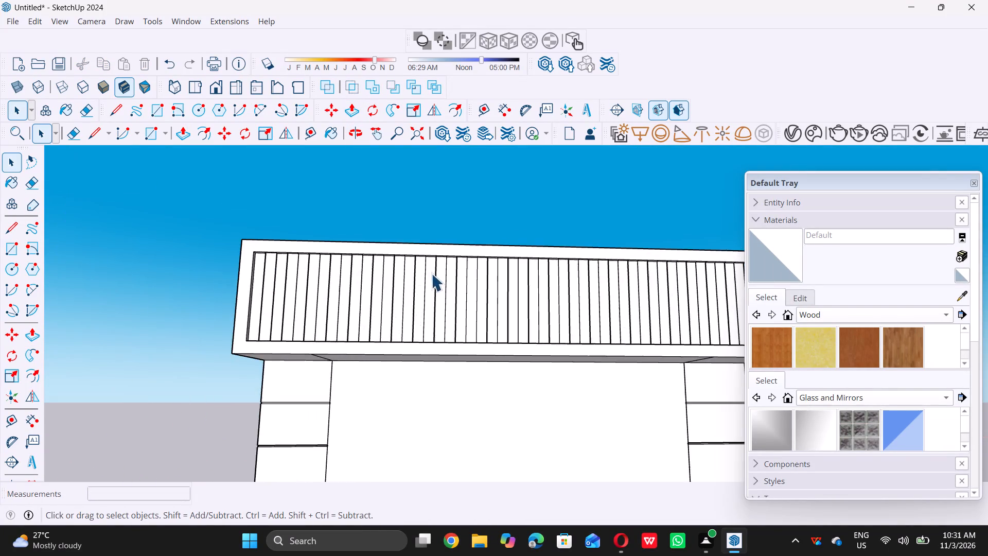
scroll(444, 266, "down", 10)
middle_click_drag(452, 296, 438, 324)
middle_click(438, 324)
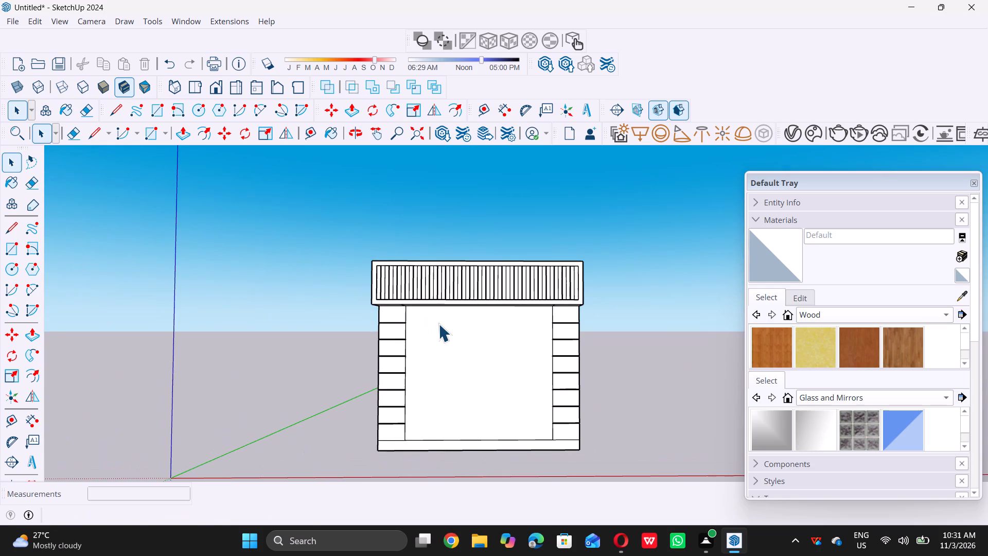
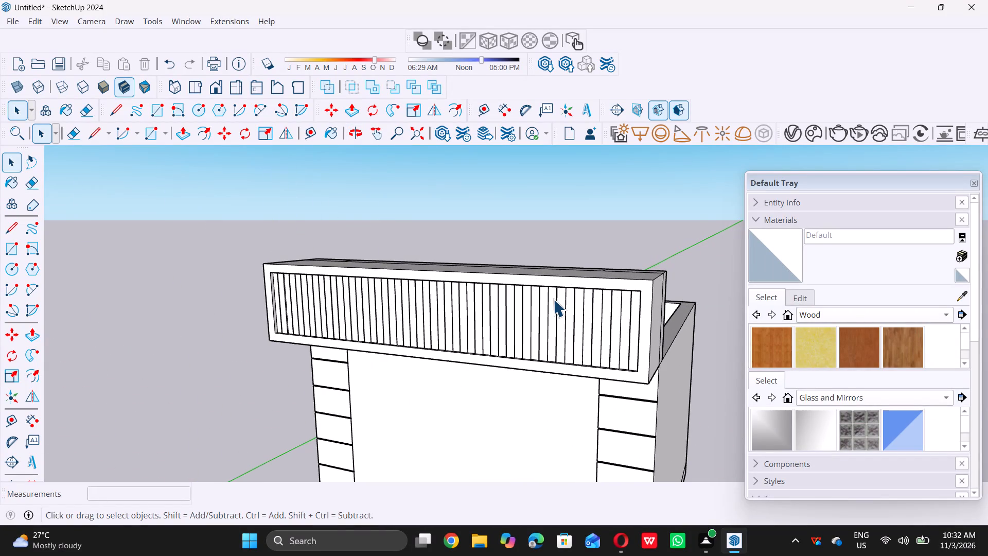
Erase the two short cross lines on the rear strip of the header's top, near each end.
scroll(528, 295, "down", 5)
middle_click_drag(503, 294, 449, 335)
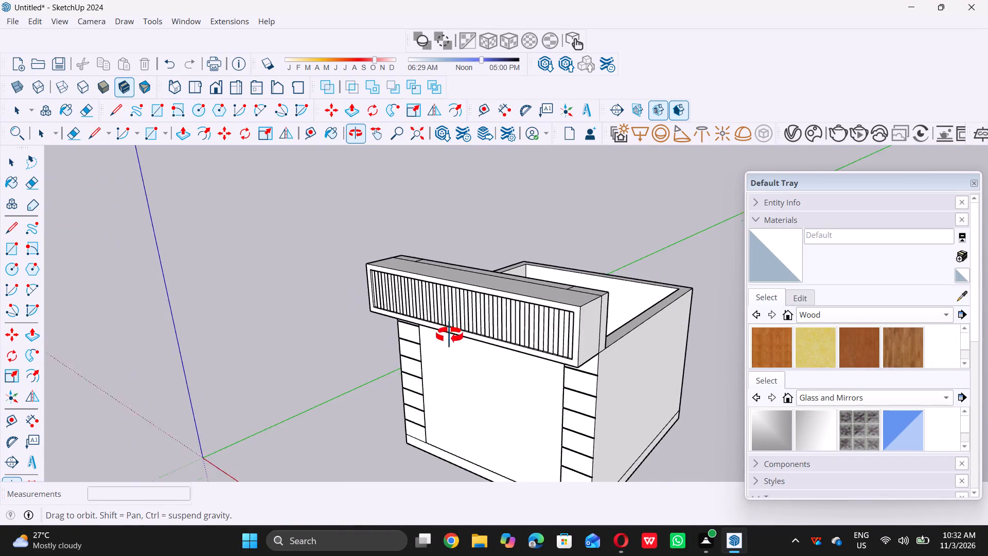
middle_click_drag(449, 335, 265, 369)
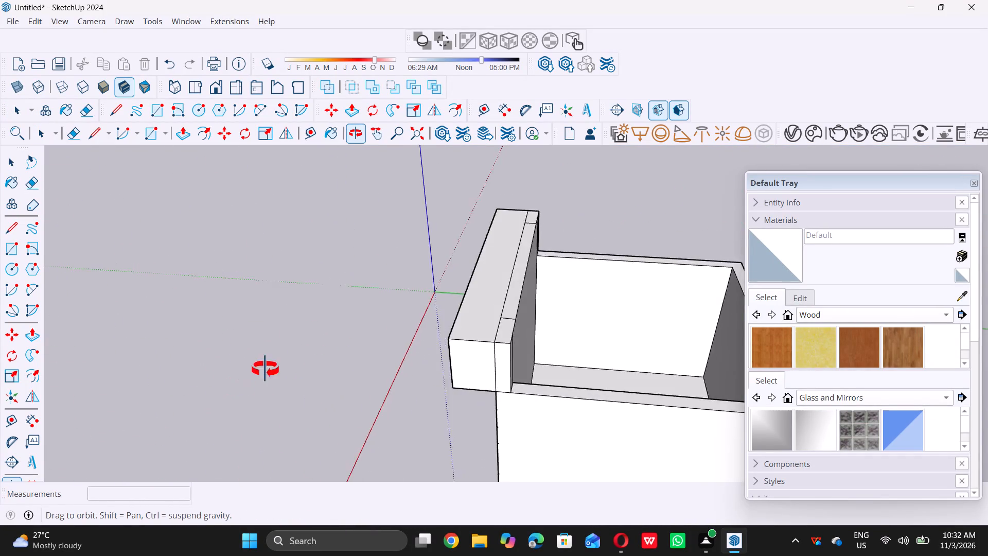
middle_click_drag(265, 369, 229, 446)
middle_click(236, 447)
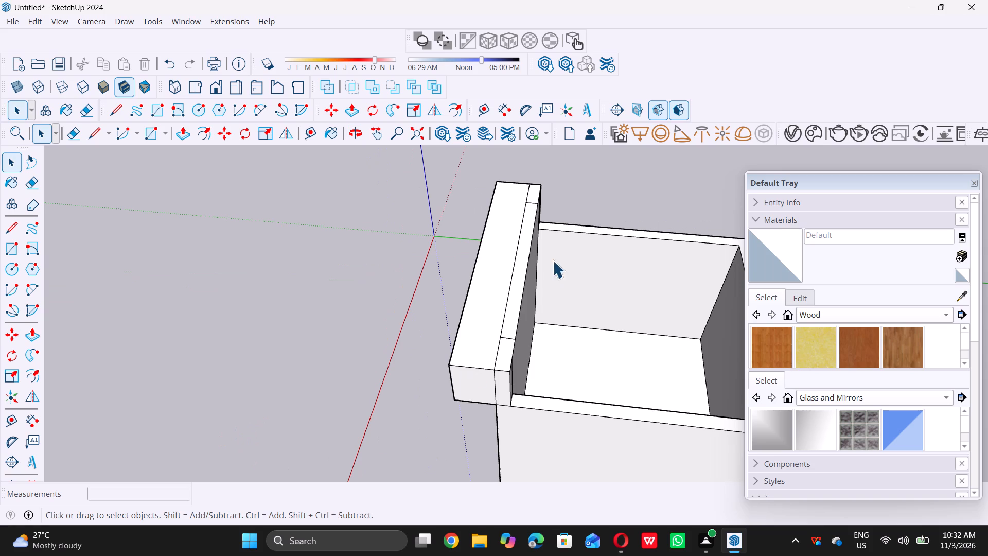
scroll(554, 198, "up", 5)
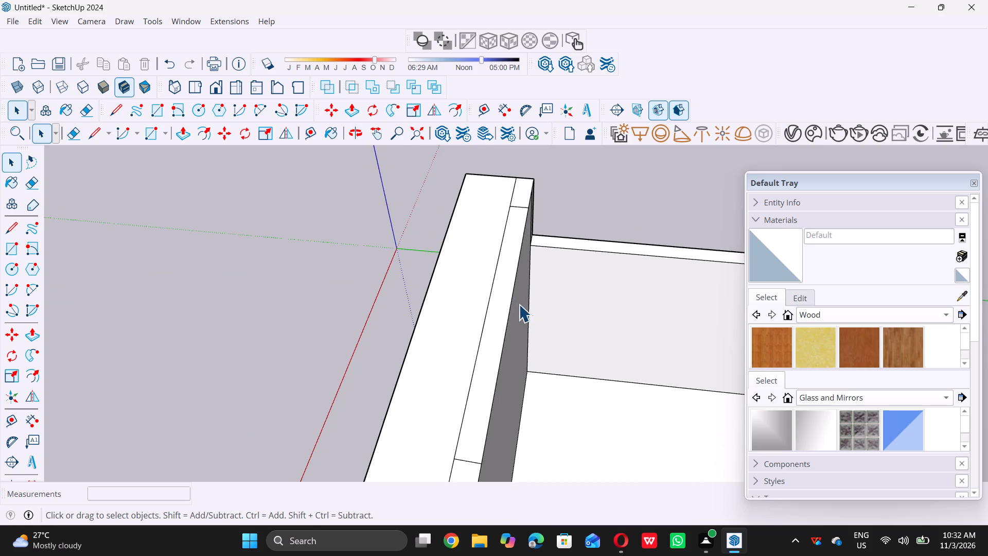
scroll(530, 294, "down", 5)
key("e")
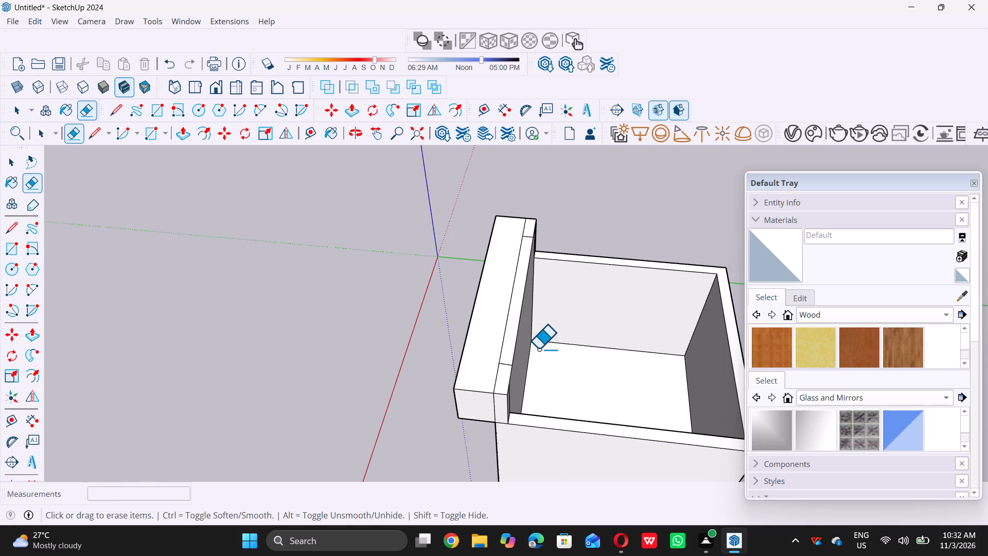
scroll(520, 371, "up", 10)
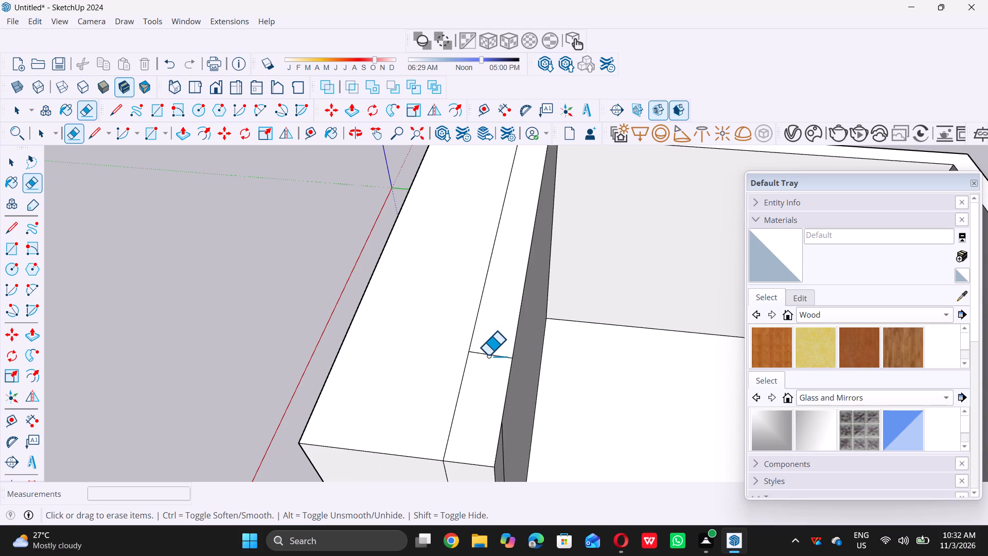
double_click(492, 356)
scroll(491, 366, "down", 14)
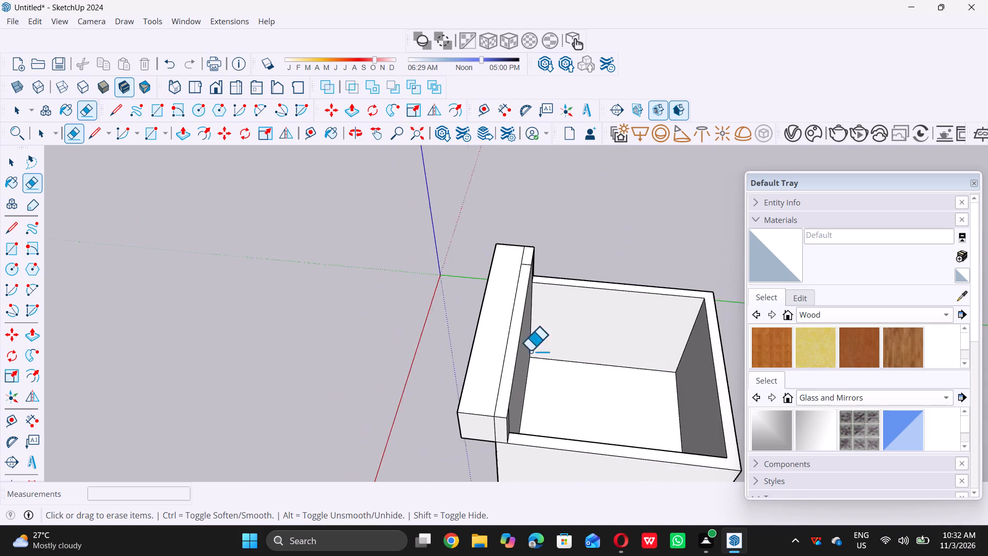
scroll(523, 270, "up", 16)
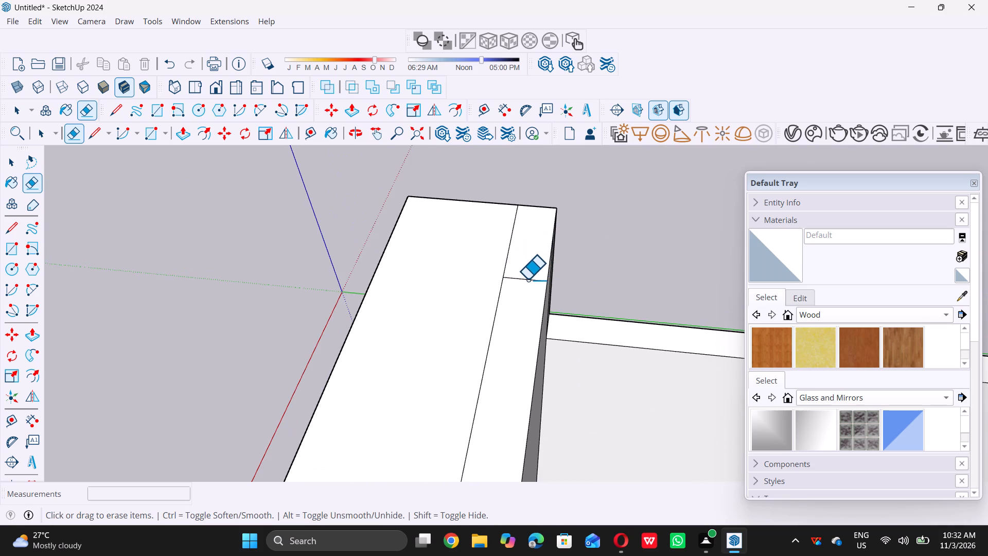
double_click(527, 279)
key("space")
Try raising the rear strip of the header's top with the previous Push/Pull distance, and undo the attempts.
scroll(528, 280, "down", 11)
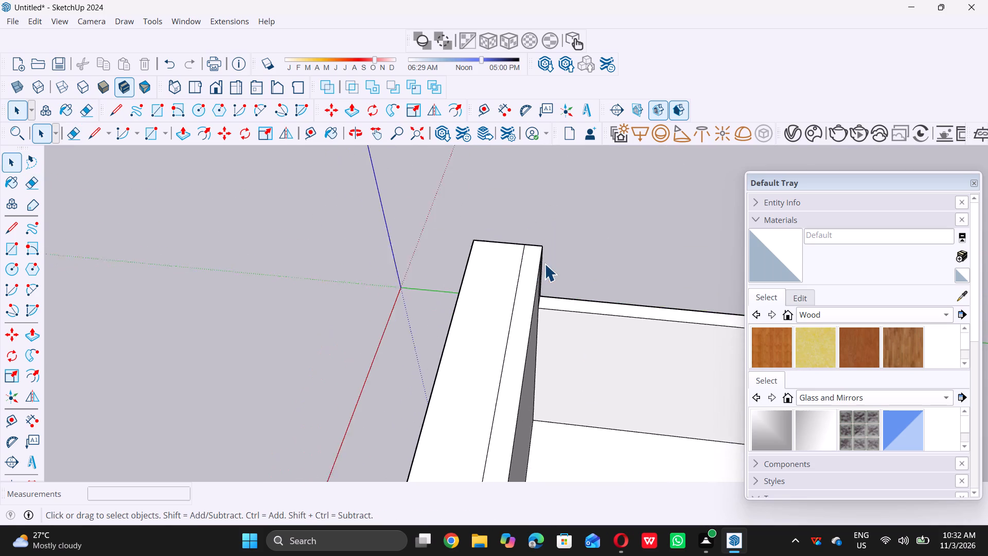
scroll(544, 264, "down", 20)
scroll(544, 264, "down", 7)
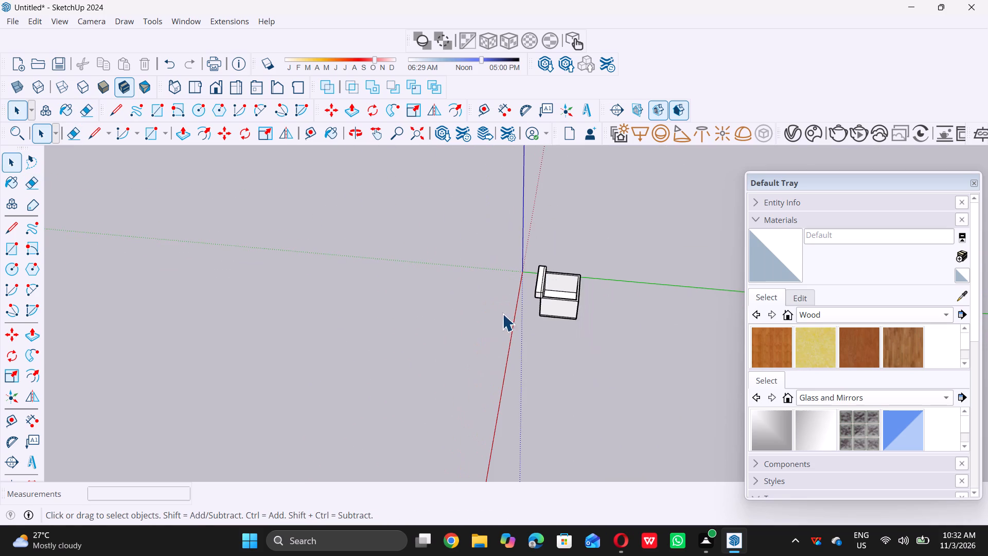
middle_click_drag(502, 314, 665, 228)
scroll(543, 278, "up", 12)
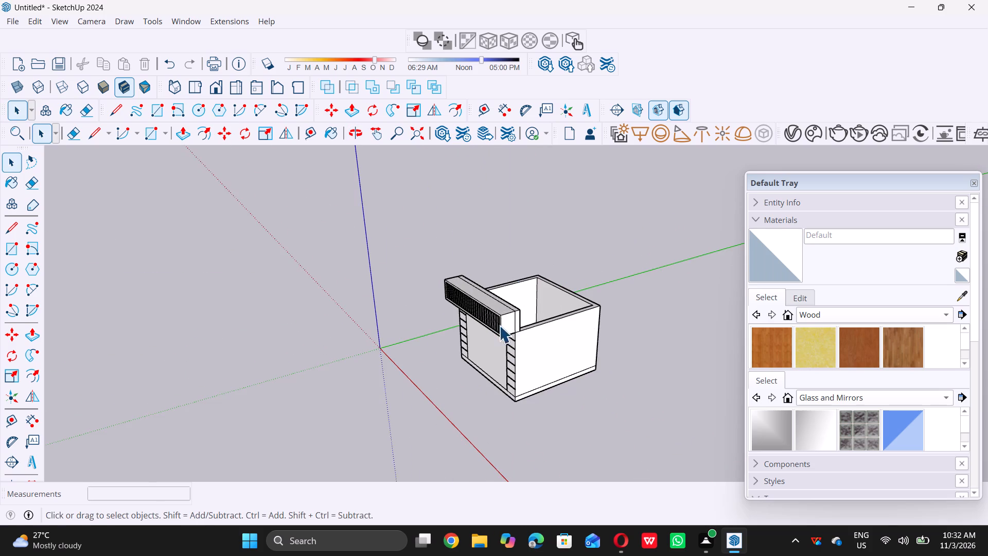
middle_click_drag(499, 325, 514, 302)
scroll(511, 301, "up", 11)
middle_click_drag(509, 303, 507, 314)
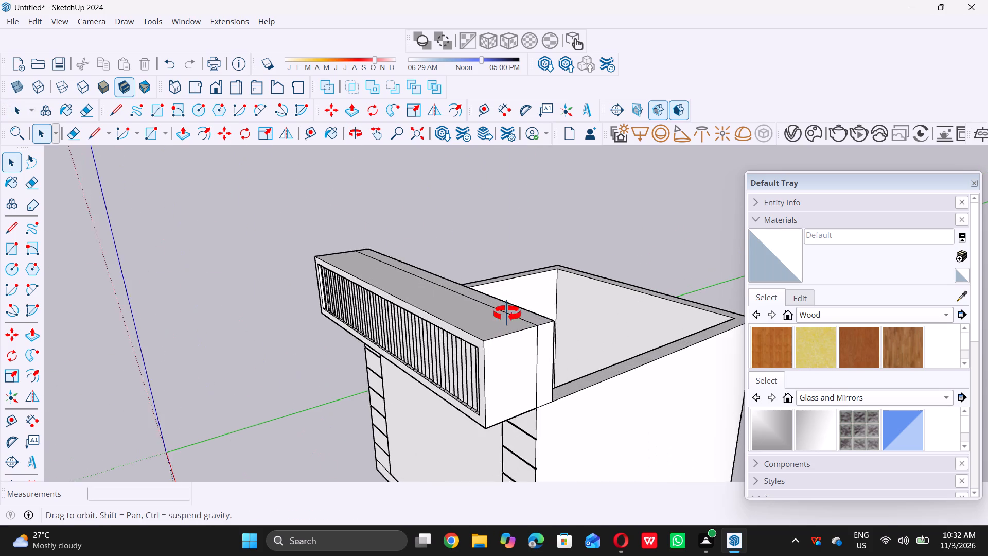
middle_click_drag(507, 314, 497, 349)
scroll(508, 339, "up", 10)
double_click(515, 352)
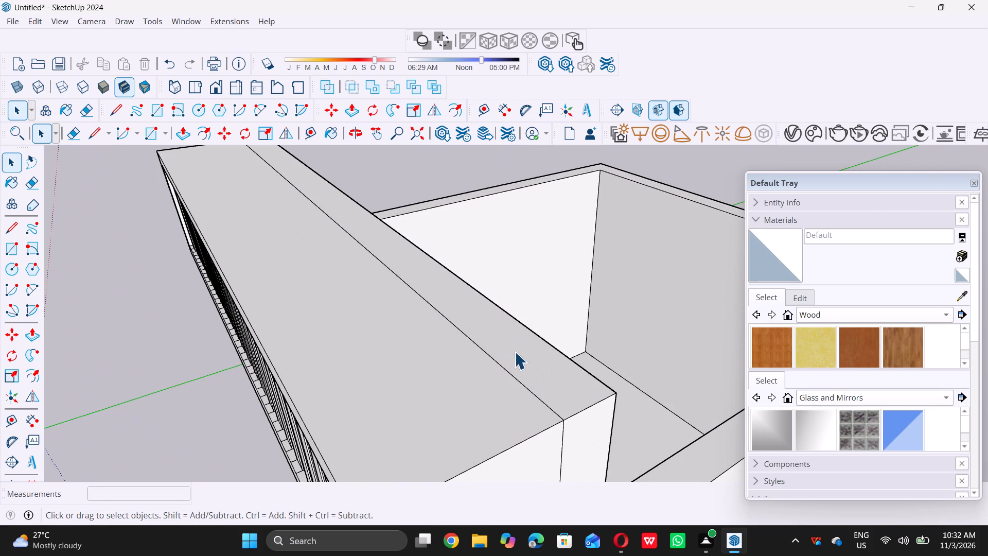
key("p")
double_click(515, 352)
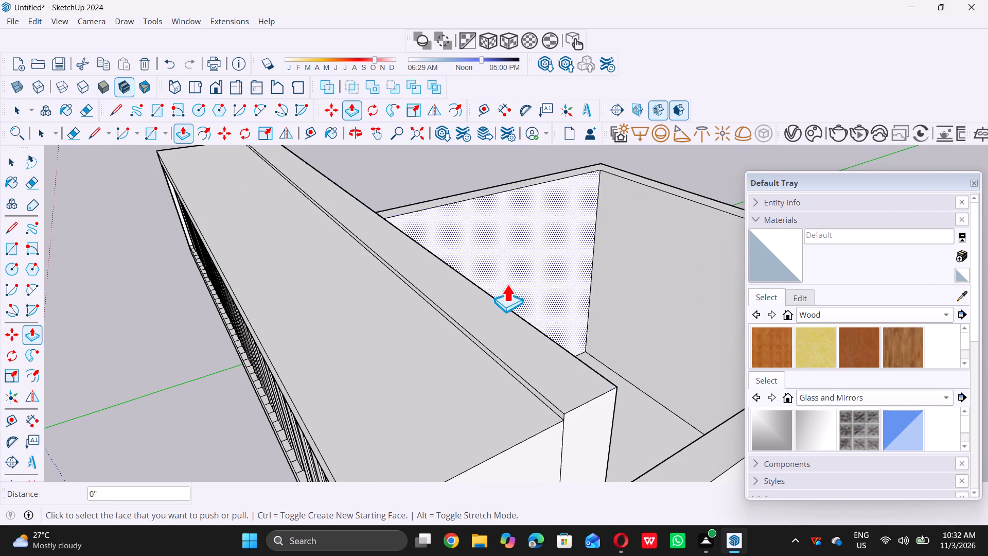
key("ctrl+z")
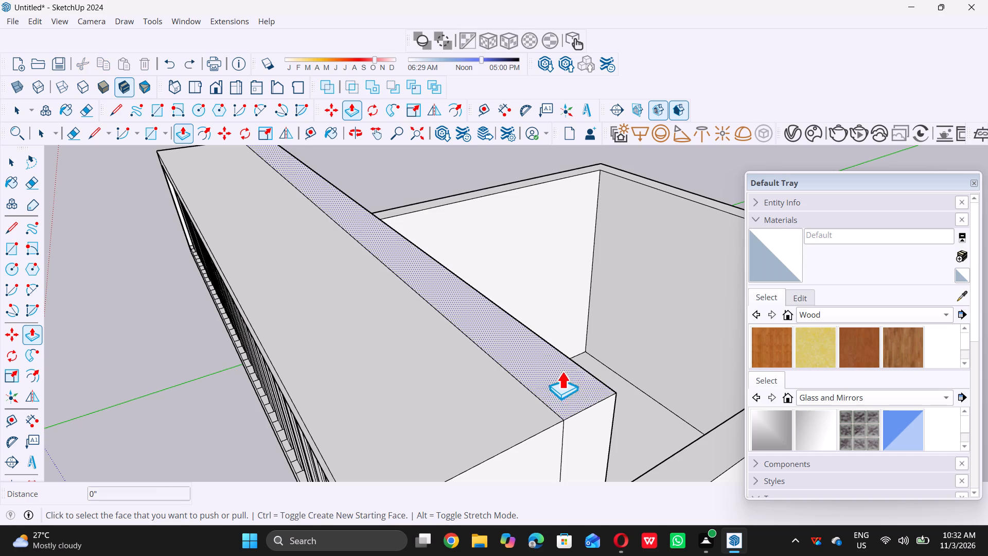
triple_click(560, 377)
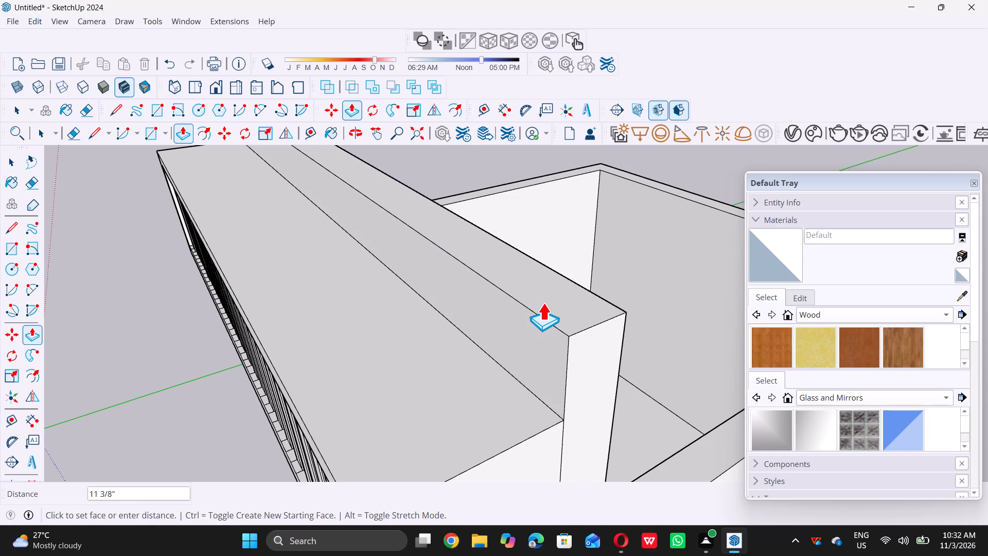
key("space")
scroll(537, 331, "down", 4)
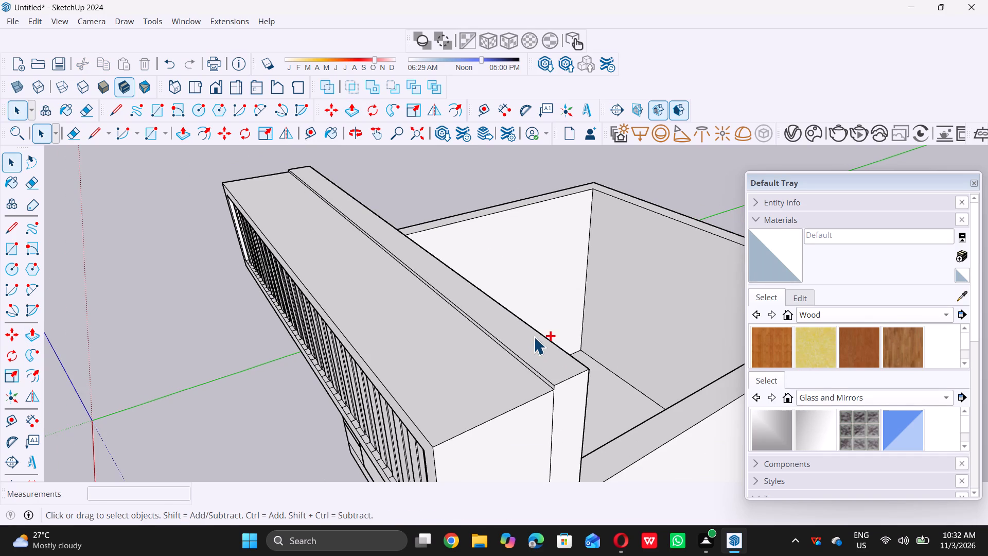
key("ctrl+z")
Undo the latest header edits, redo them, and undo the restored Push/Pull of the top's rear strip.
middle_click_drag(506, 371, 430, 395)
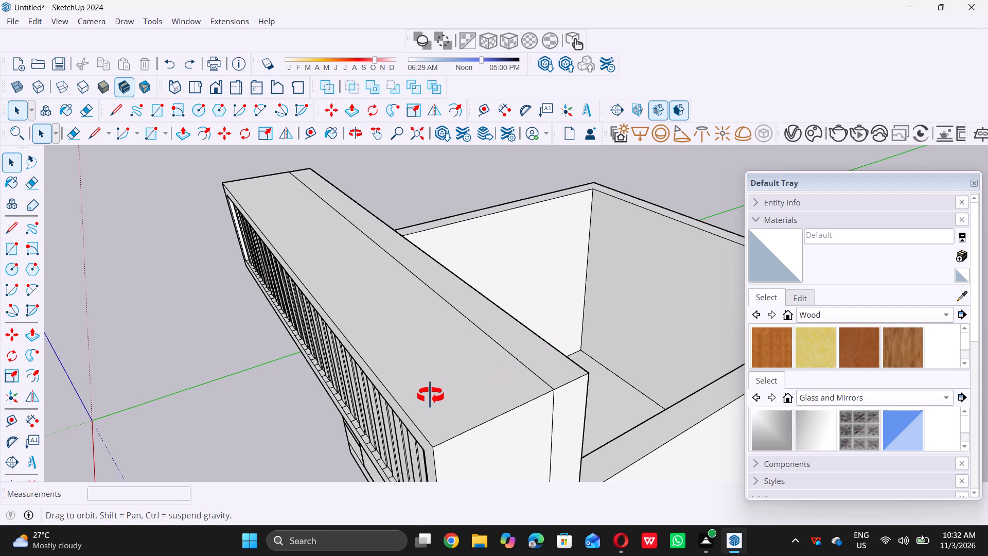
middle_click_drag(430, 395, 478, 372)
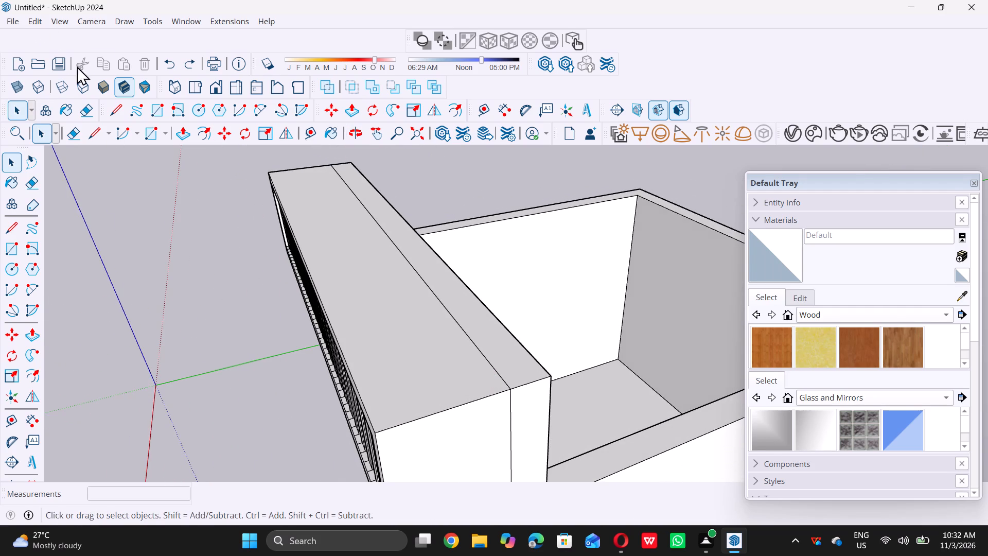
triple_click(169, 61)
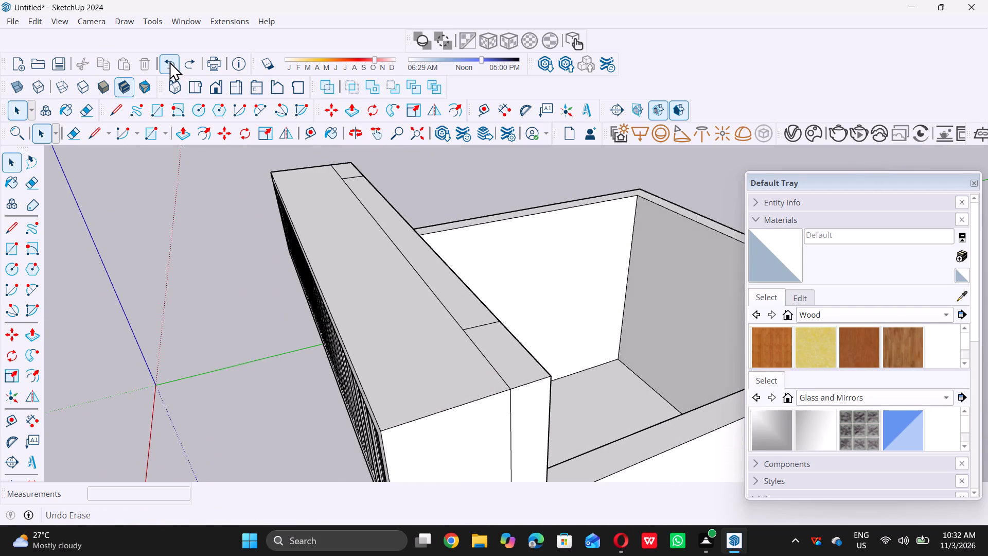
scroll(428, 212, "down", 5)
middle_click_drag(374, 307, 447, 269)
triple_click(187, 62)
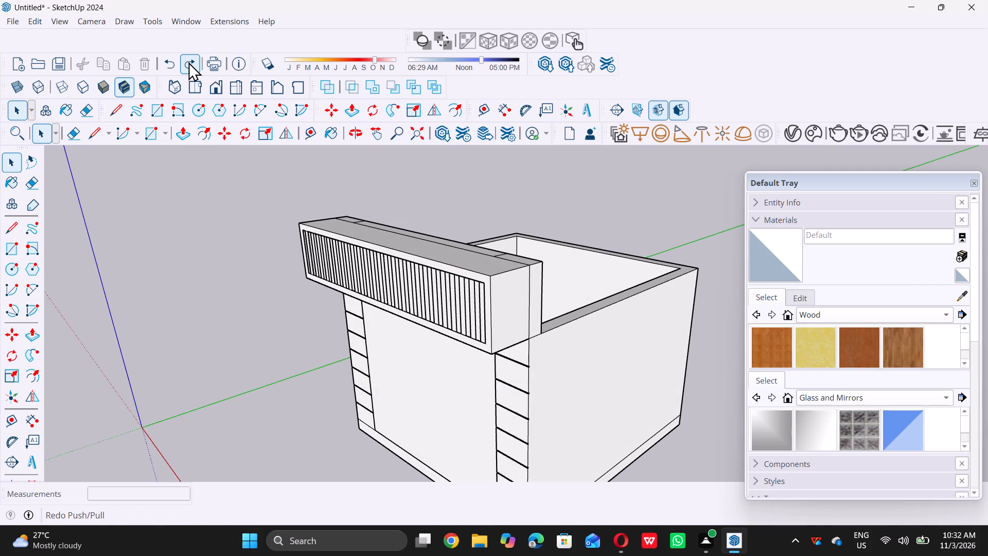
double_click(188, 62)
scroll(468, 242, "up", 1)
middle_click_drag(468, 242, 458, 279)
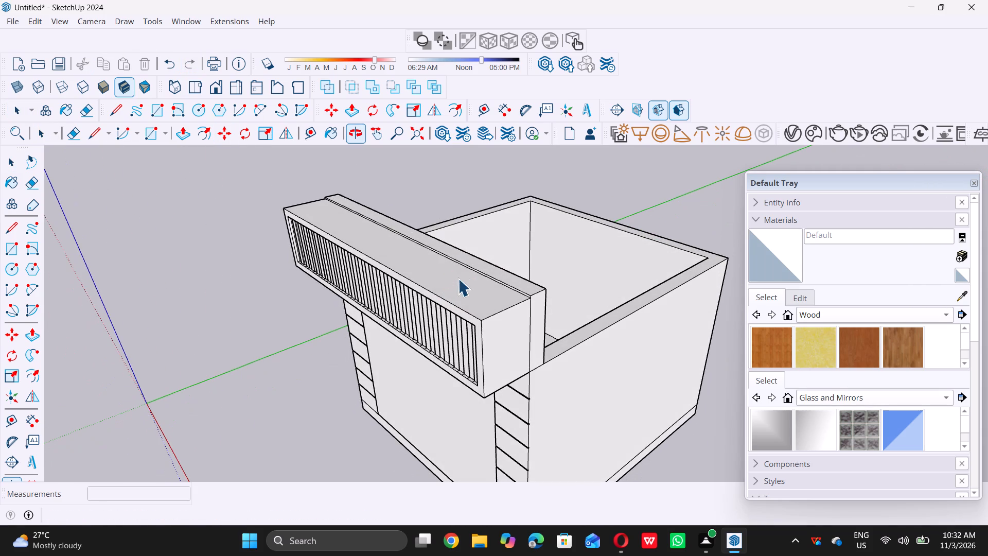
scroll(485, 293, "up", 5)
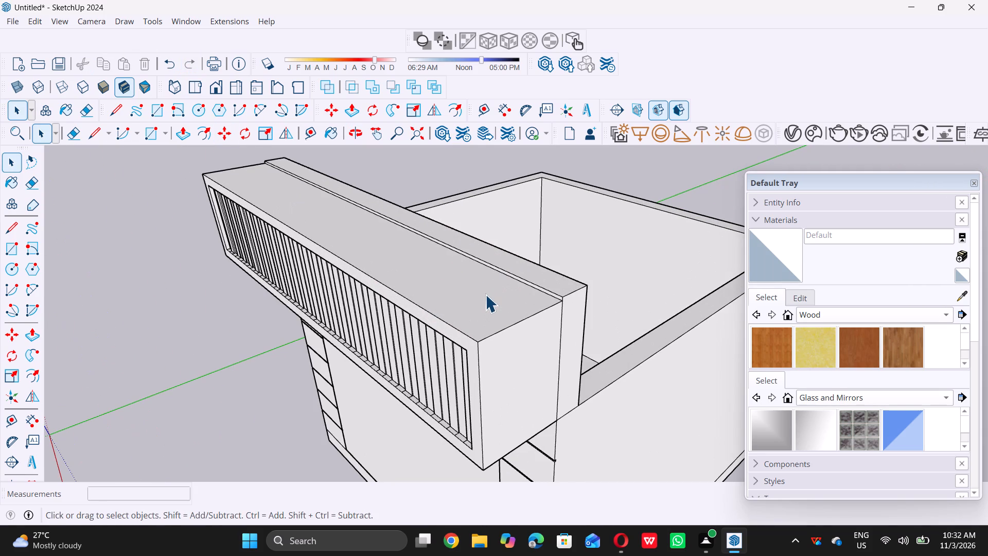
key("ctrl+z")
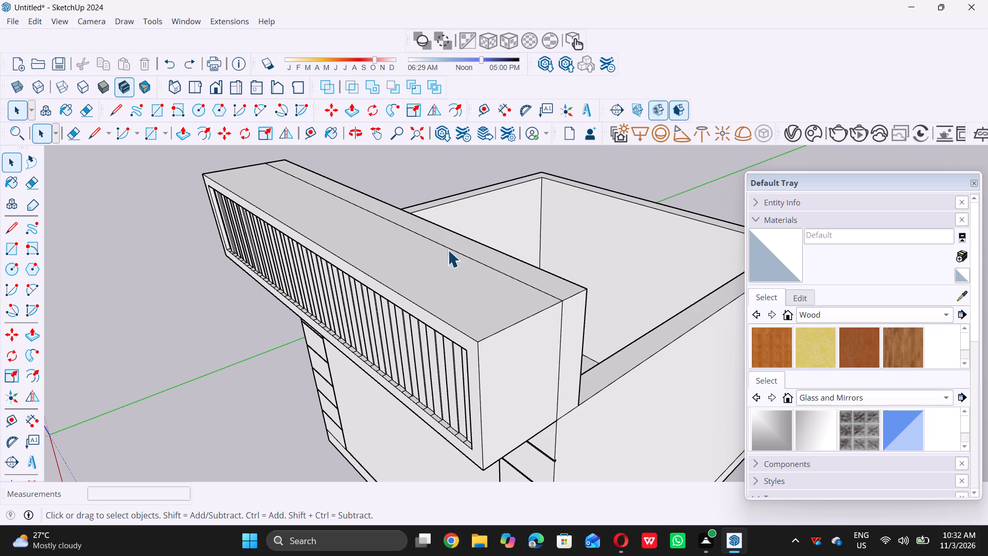
Place a vertical Tape Measure guide along the inner edge of the right-hand grooved pillar, below the header.
middle_click_drag(443, 283, 615, 204)
middle_click(617, 202)
scroll(552, 203, "down", 3)
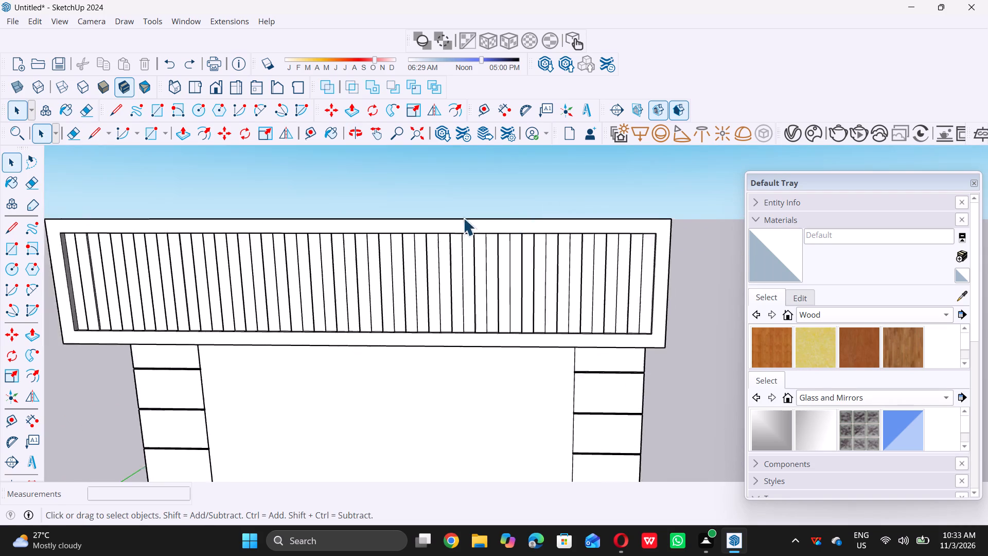
scroll(463, 218, "down", 8)
middle_click_drag(537, 290, 544, 256)
scroll(543, 286, "up", 5)
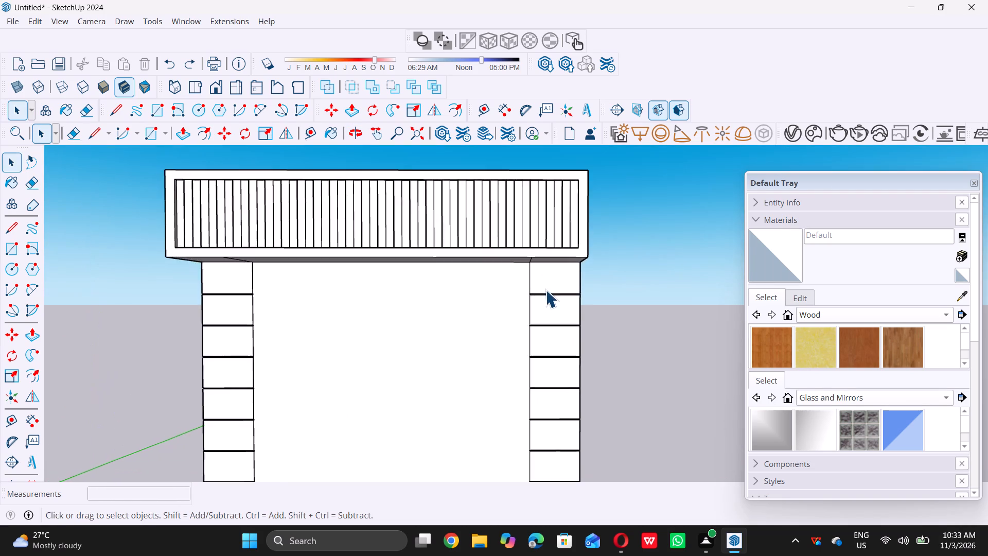
scroll(546, 298, "up", 11)
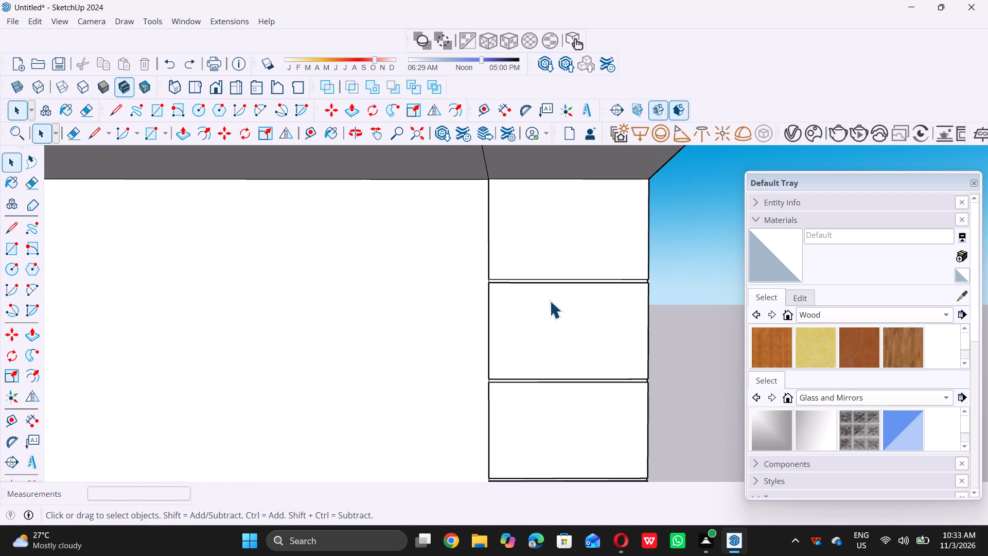
key("t")
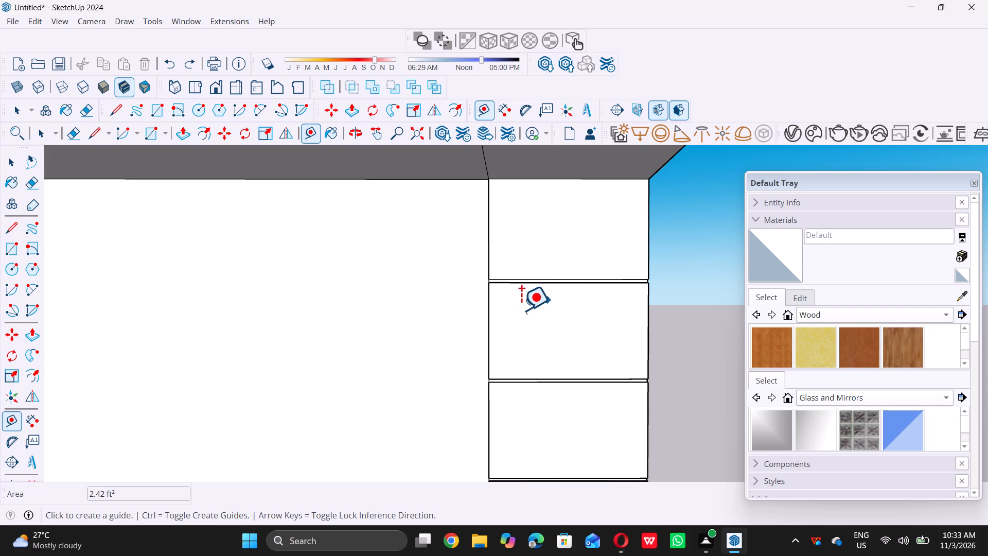
scroll(491, 306, "up", 18)
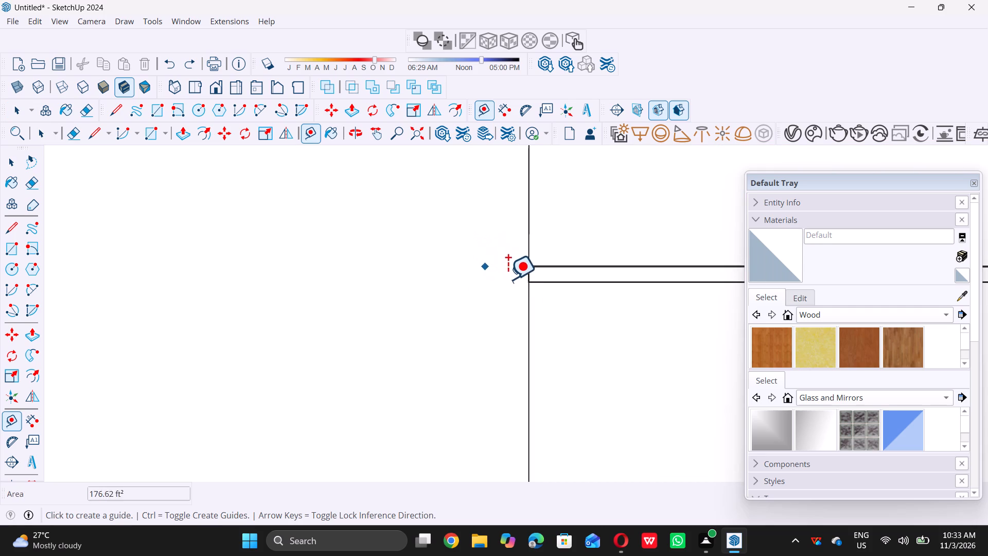
left_click(532, 276)
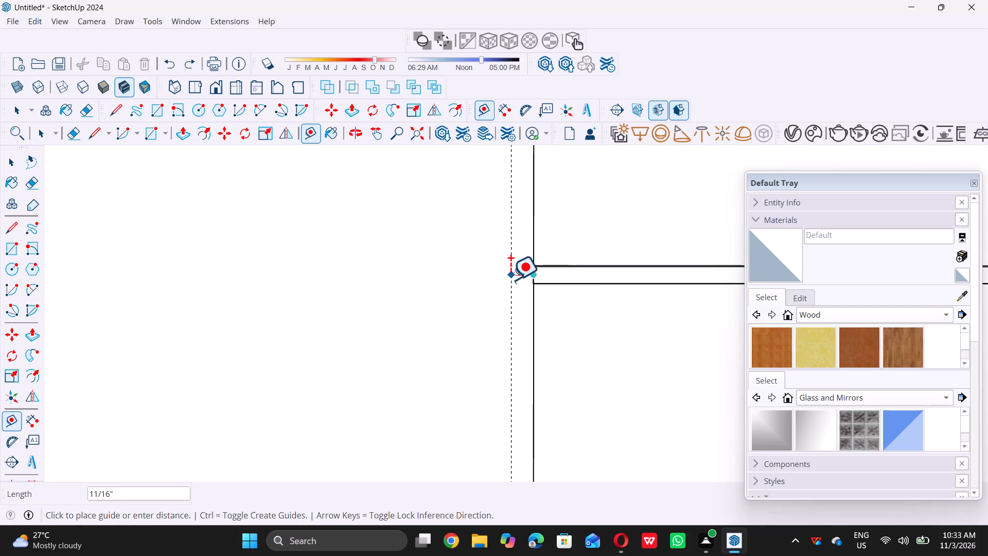
left_click(528, 277)
scroll(525, 287, "down", 10)
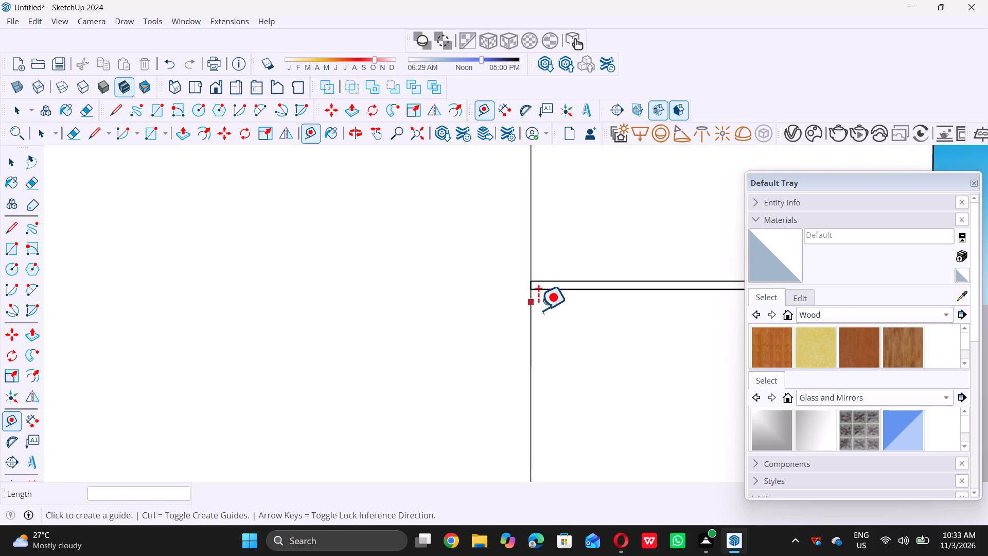
scroll(538, 310, "down", 20)
scroll(538, 310, "down", 7)
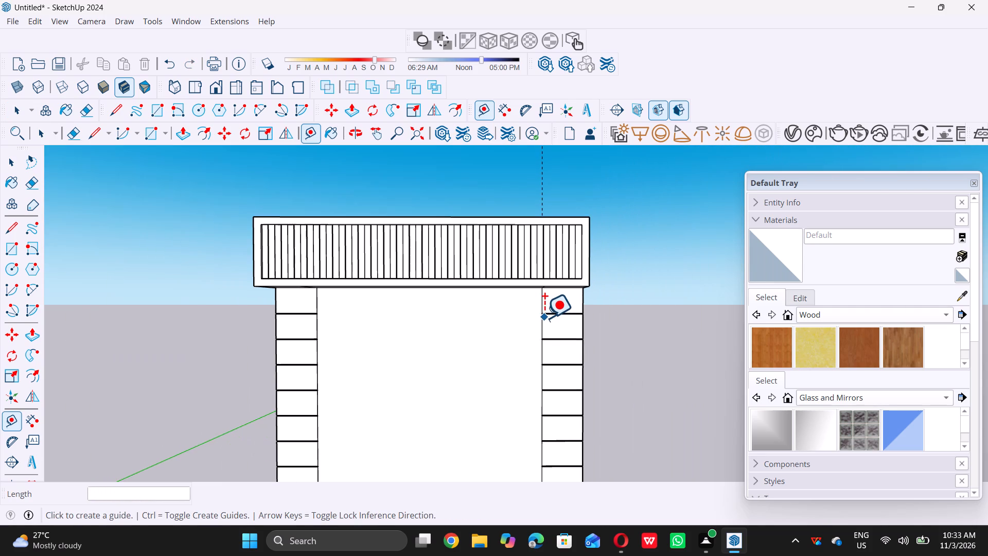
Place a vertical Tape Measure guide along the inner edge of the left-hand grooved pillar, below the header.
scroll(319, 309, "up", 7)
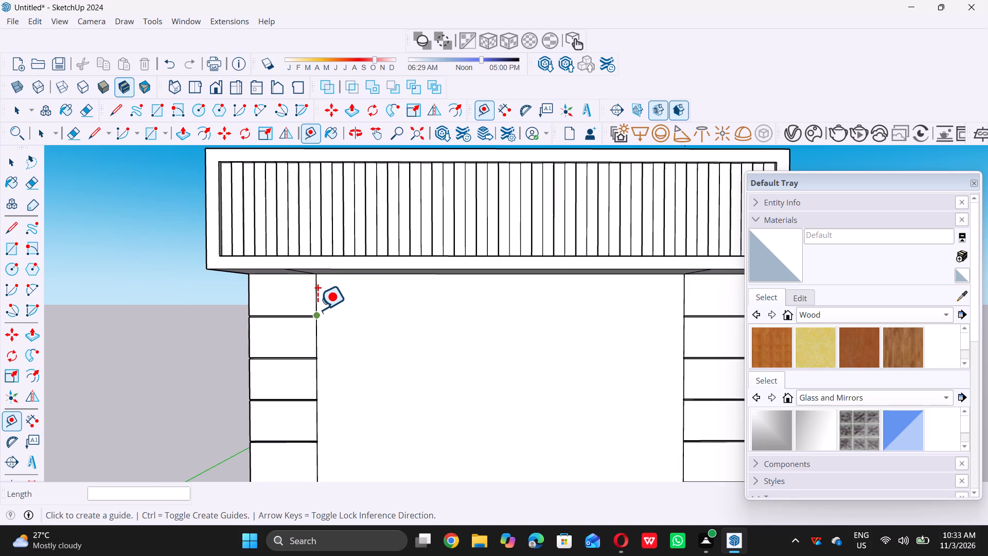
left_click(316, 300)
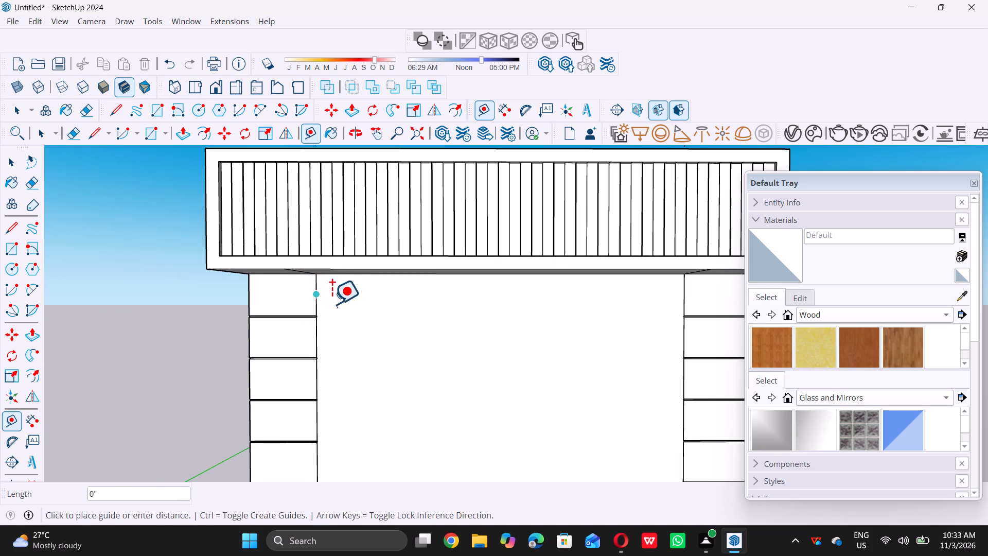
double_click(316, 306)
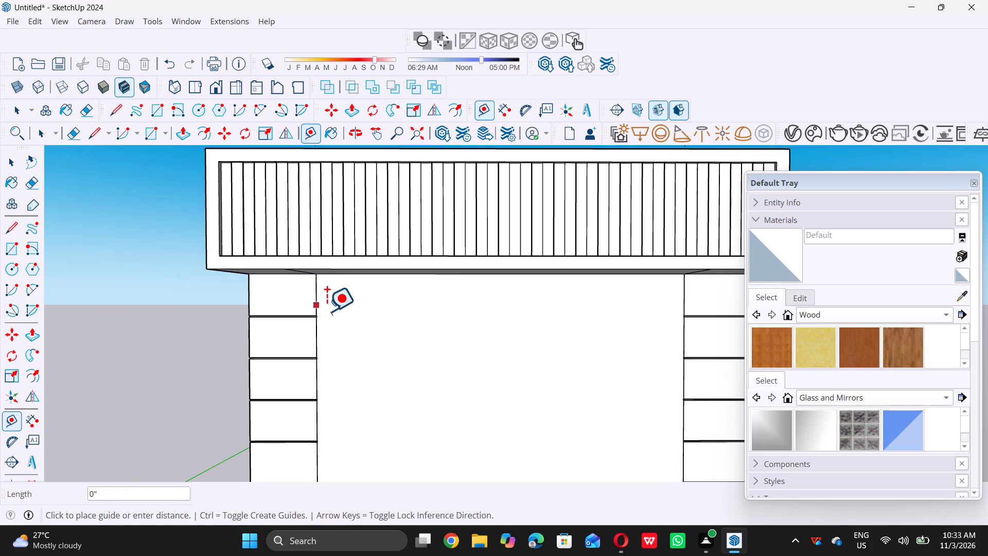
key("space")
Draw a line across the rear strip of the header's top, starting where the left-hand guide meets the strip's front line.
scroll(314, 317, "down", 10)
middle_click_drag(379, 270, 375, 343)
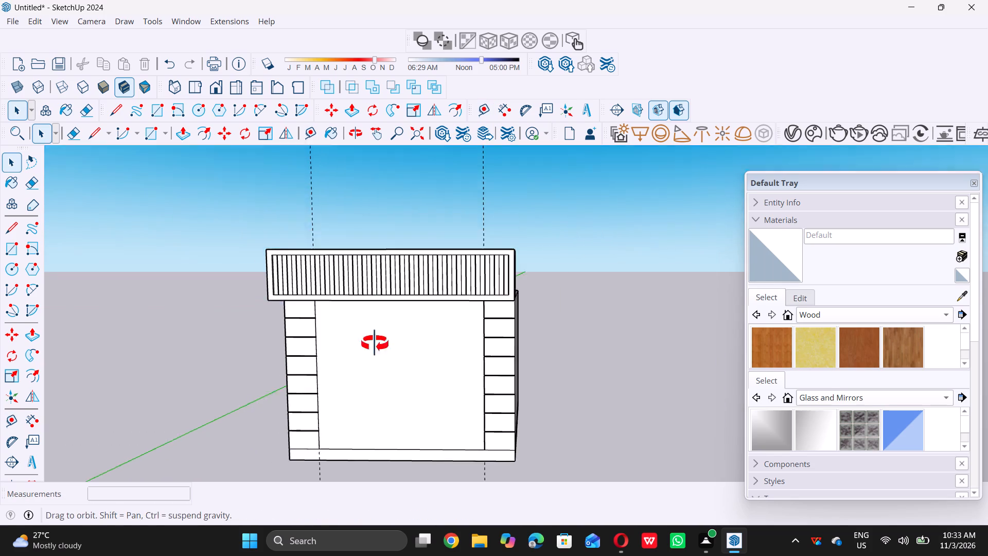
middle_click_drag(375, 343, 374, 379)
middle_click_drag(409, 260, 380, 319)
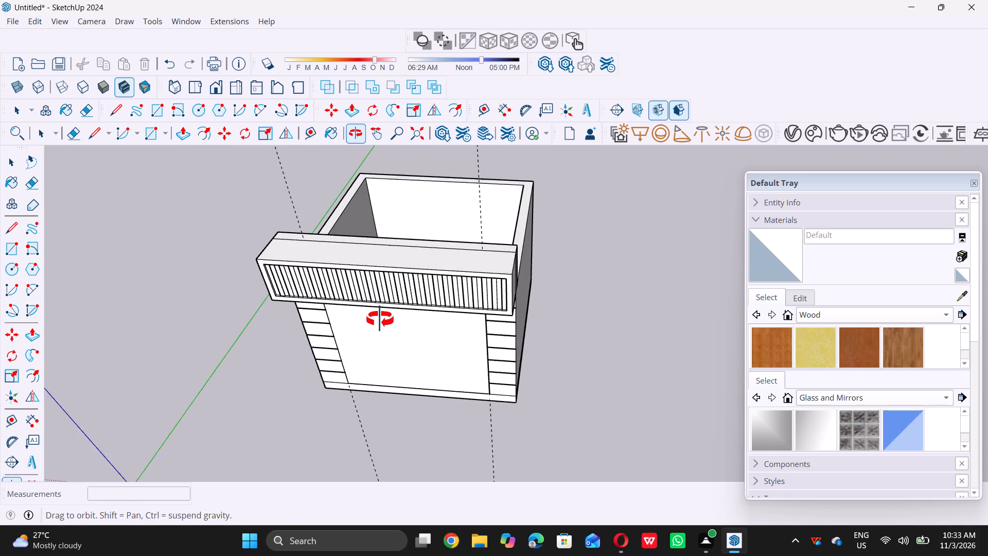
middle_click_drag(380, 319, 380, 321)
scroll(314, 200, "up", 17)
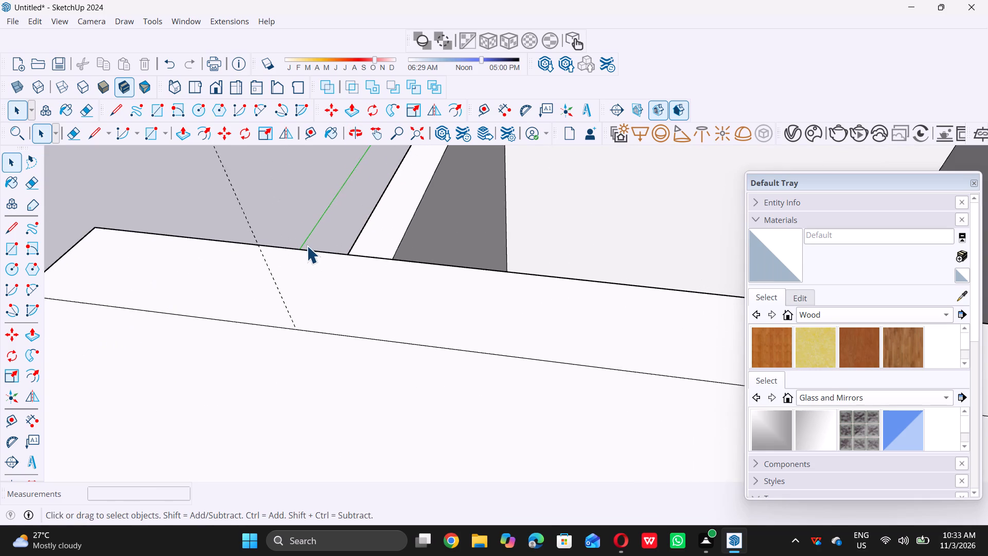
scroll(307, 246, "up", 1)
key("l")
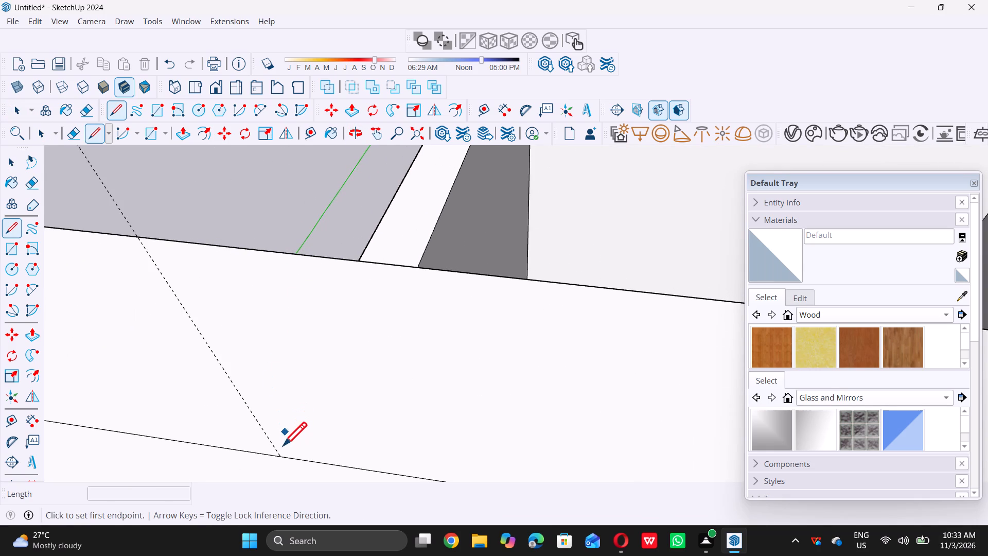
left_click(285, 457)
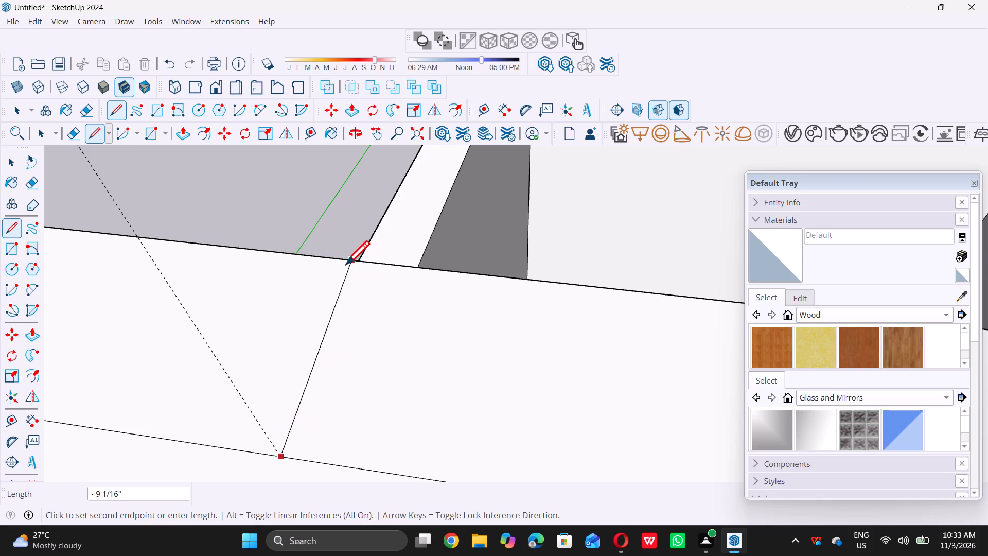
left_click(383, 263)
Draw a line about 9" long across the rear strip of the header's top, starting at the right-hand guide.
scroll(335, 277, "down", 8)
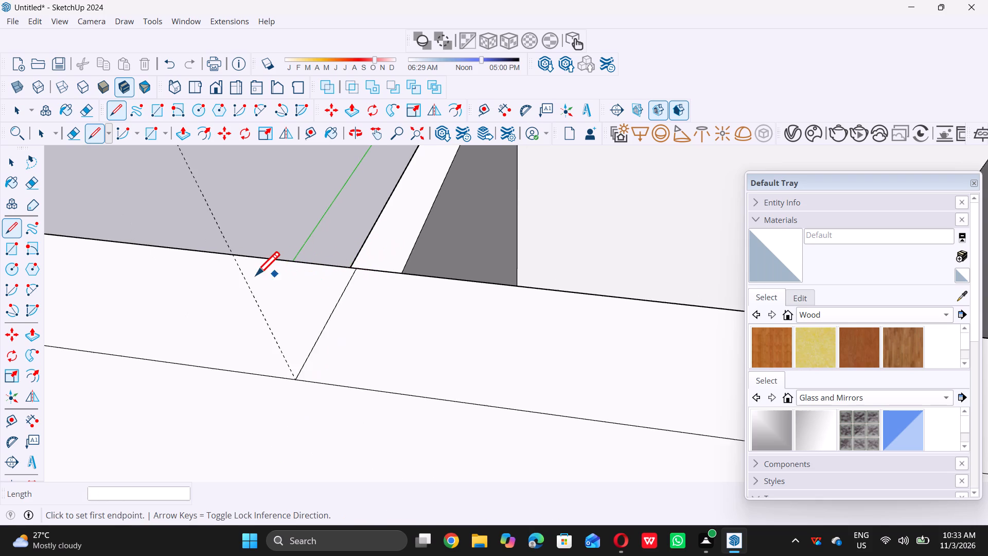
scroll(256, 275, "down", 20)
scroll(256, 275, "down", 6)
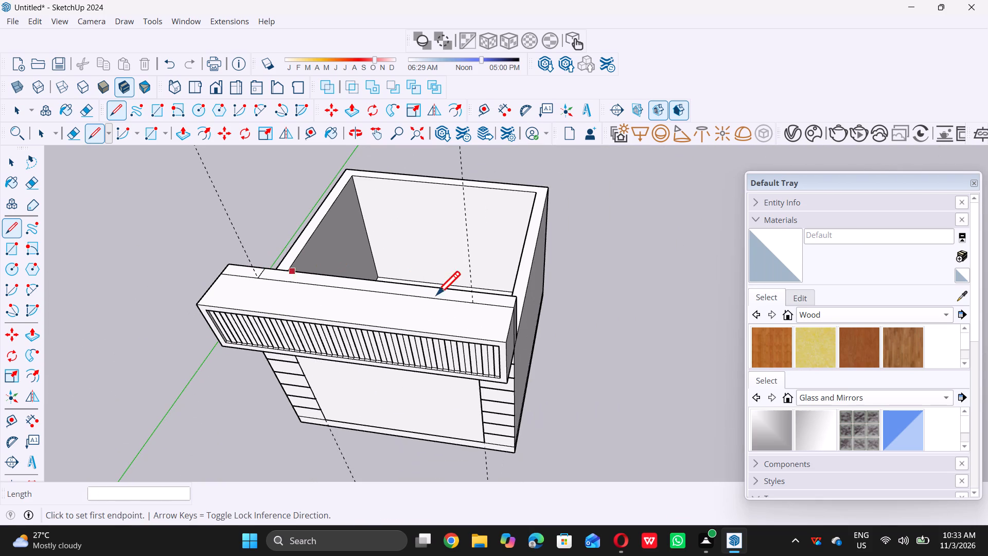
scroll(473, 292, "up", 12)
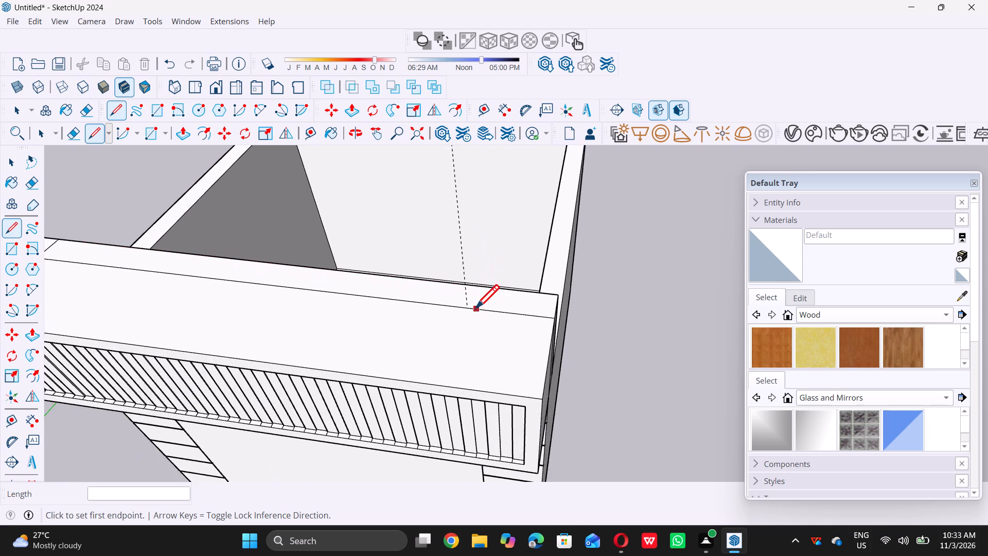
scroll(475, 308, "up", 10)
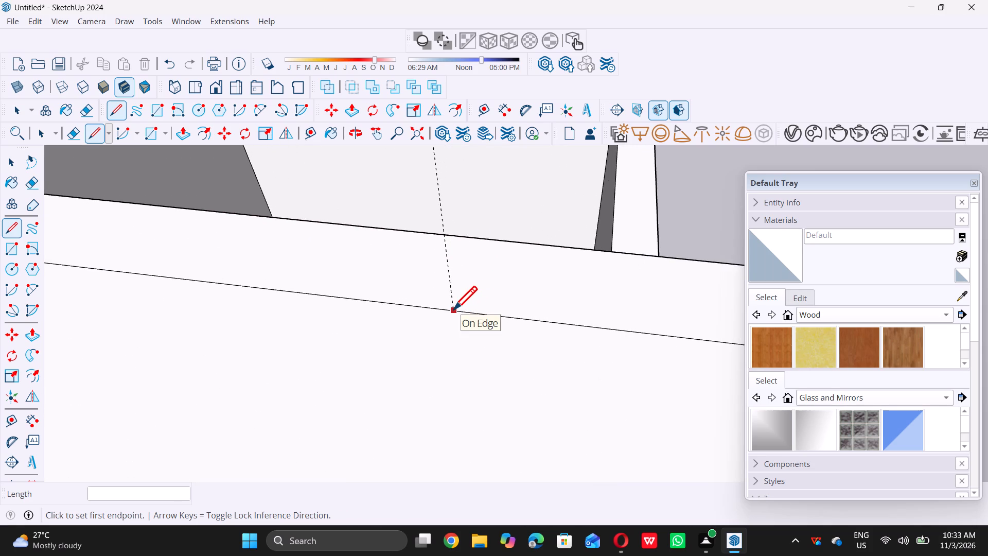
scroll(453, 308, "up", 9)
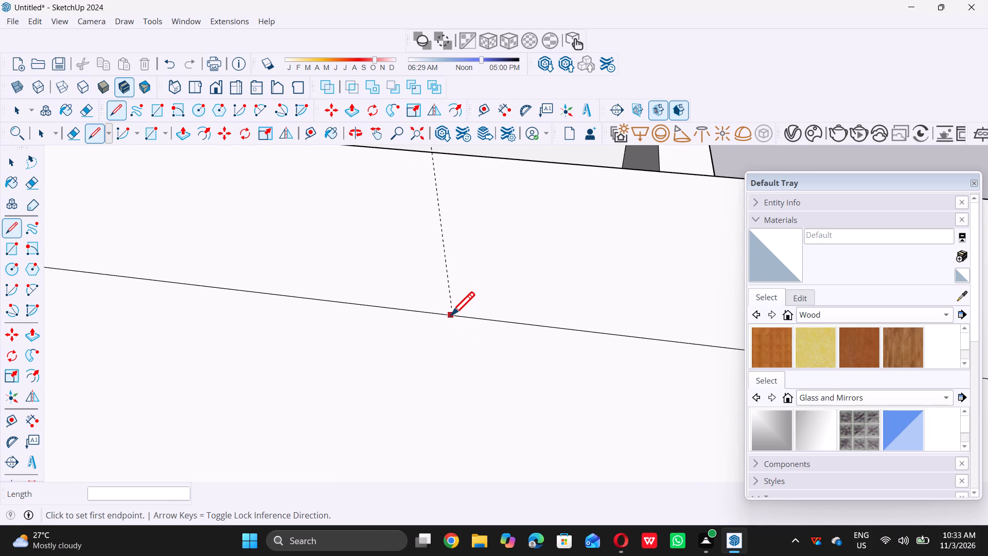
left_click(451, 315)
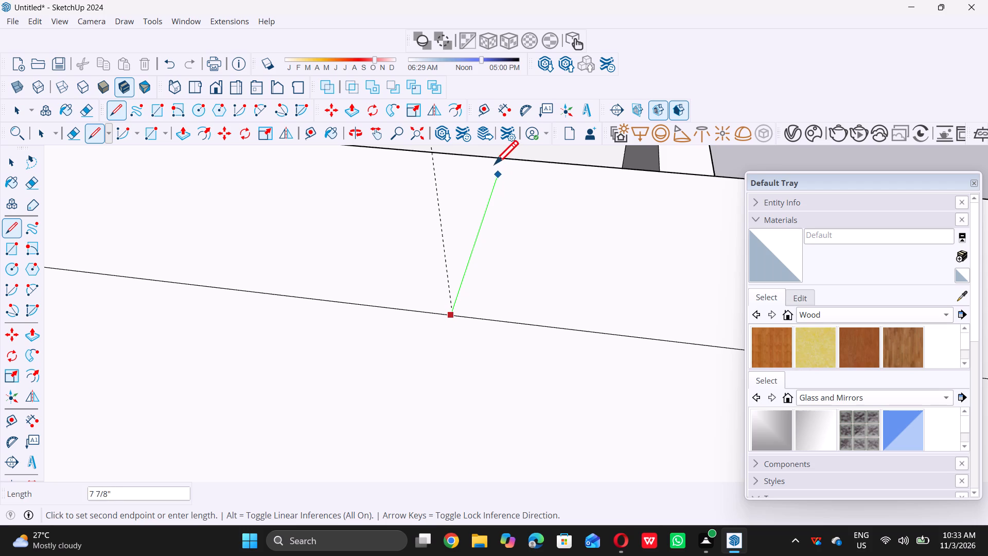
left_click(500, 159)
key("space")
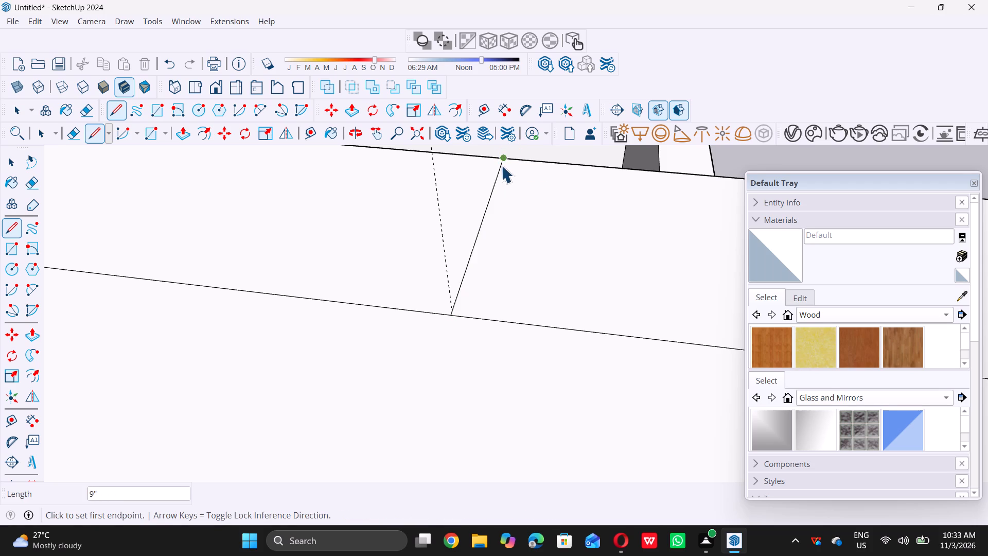
Check the left-hand grooved pillar's width with the Dimension tool along a groove, without placing a dimension.
scroll(503, 171, "down", 20)
scroll(503, 171, "down", 11)
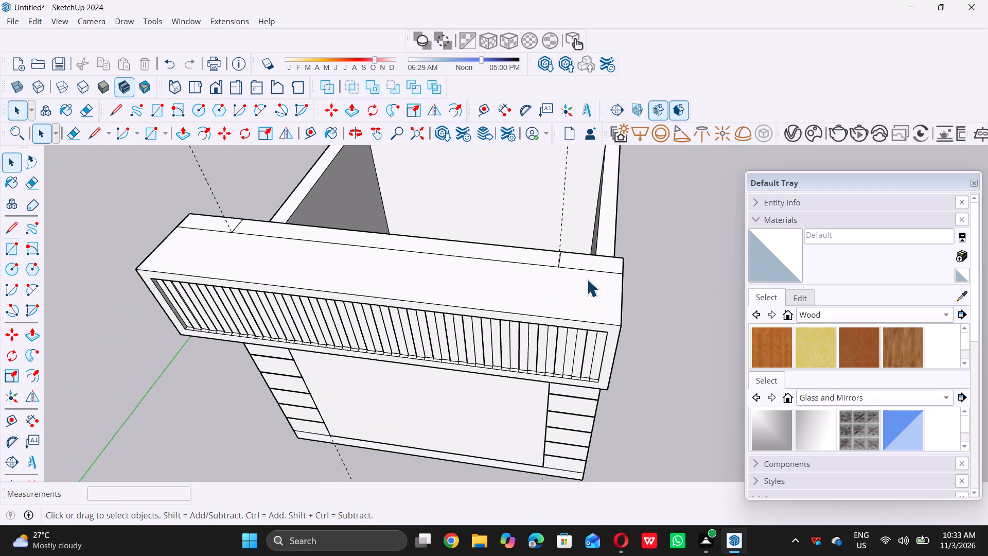
scroll(559, 287, "down", 4)
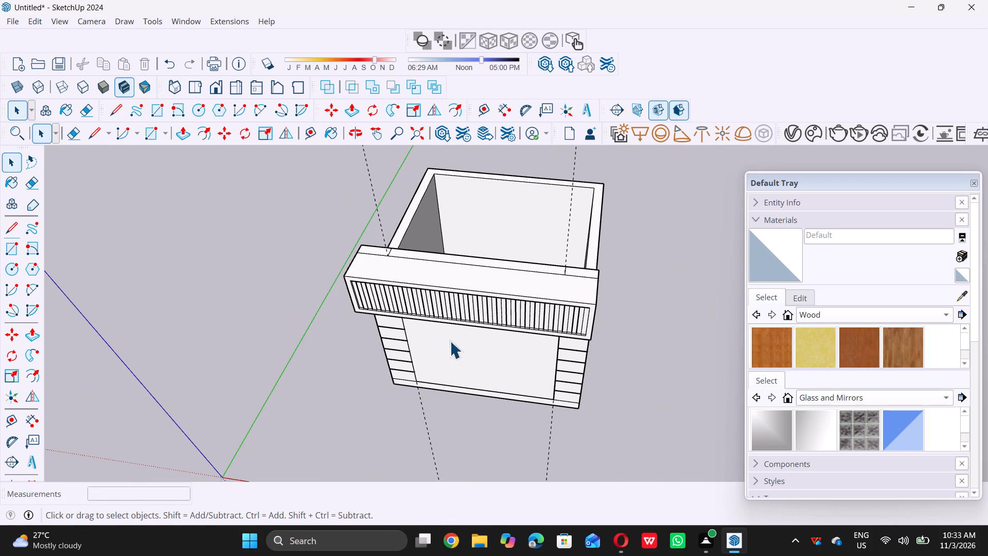
middle_click_drag(417, 331, 436, 212)
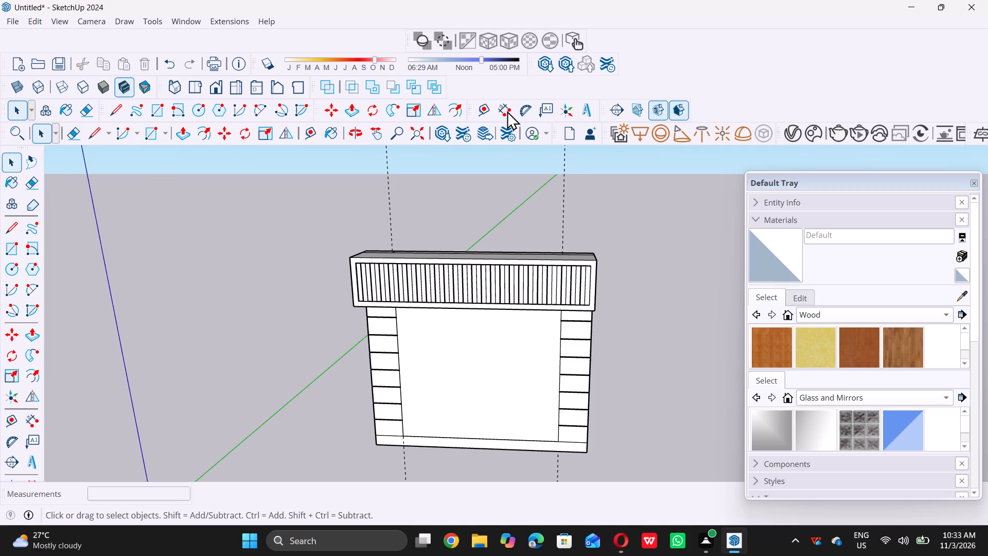
double_click(507, 110)
scroll(417, 315, "up", 5)
scroll(387, 344, "up", 9)
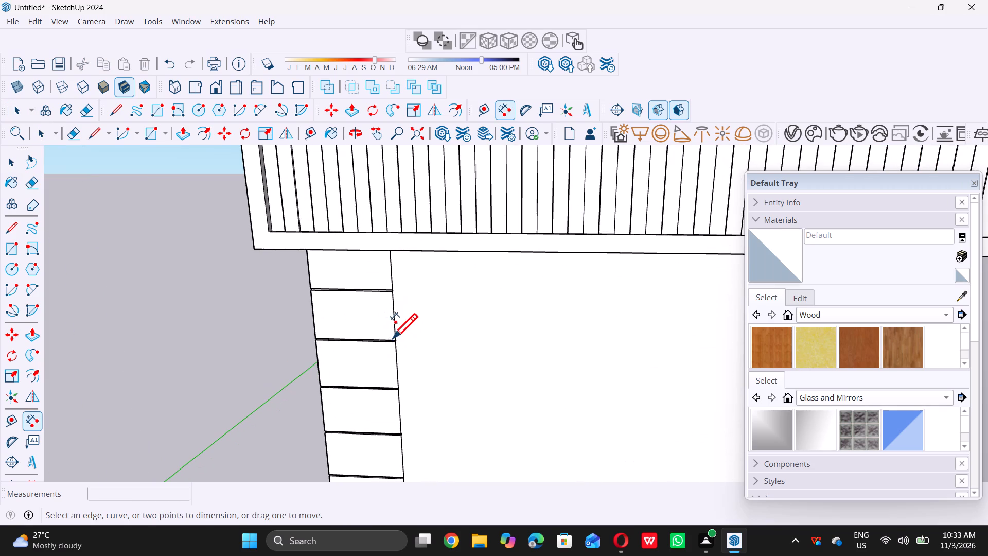
scroll(395, 336, "up", 17)
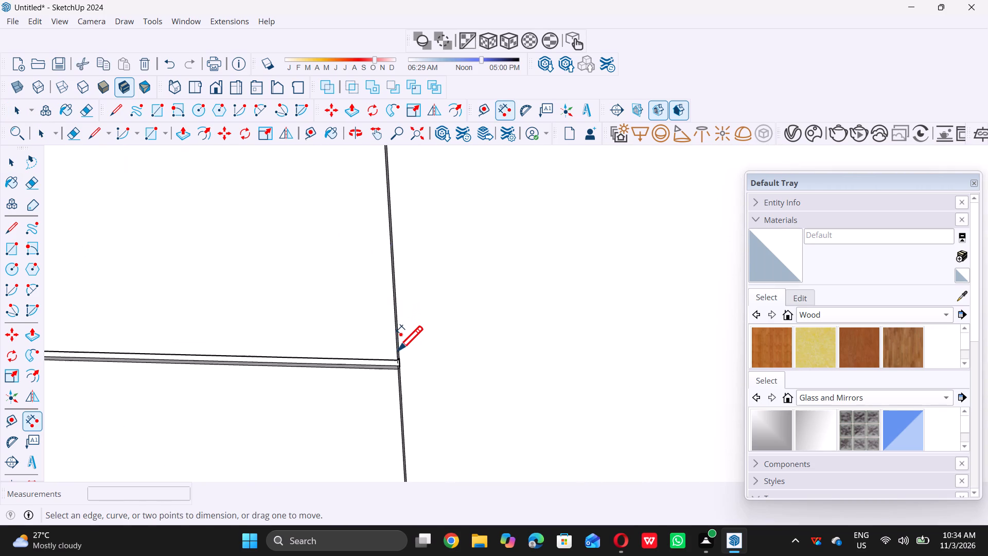
left_click(396, 358)
scroll(396, 358, "down", 3)
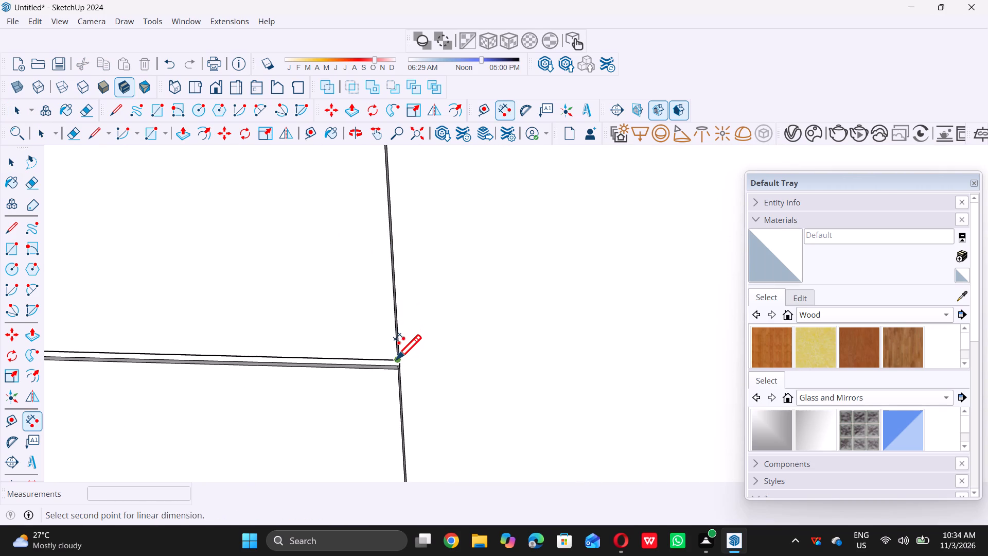
scroll(396, 358, "down", 2)
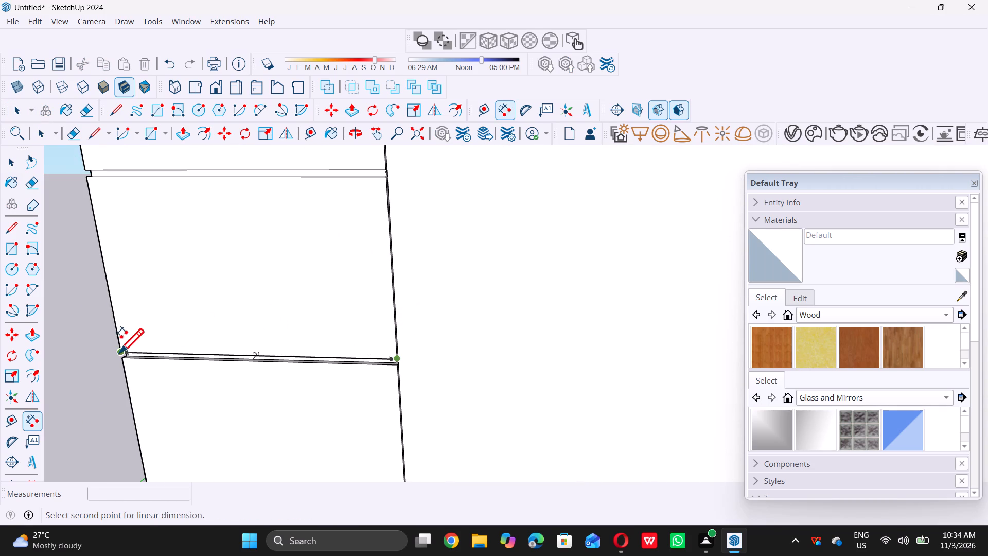
key("space")
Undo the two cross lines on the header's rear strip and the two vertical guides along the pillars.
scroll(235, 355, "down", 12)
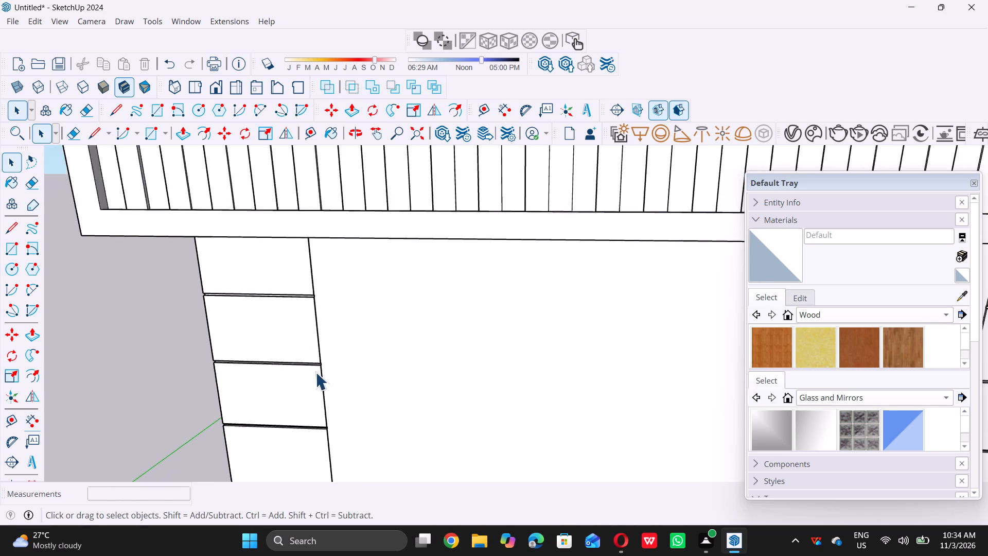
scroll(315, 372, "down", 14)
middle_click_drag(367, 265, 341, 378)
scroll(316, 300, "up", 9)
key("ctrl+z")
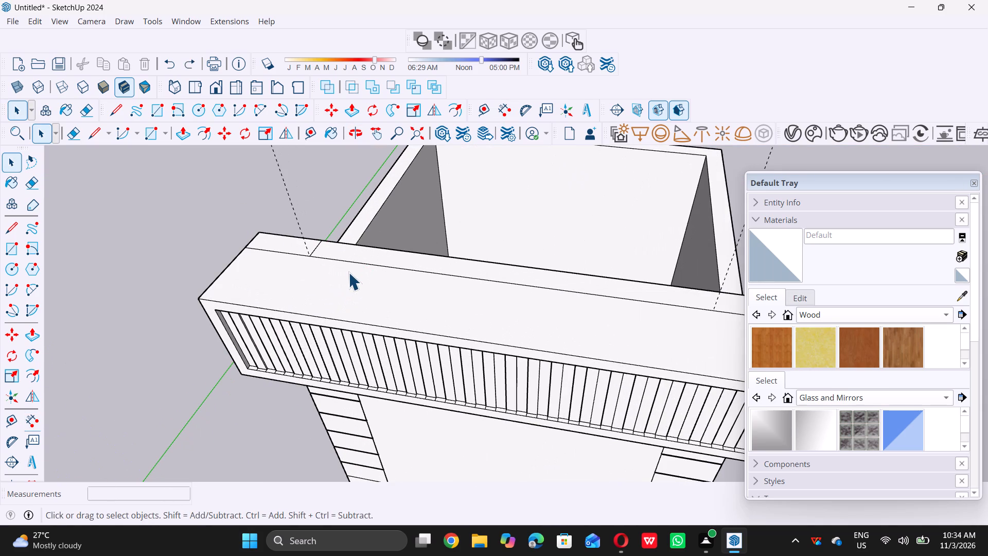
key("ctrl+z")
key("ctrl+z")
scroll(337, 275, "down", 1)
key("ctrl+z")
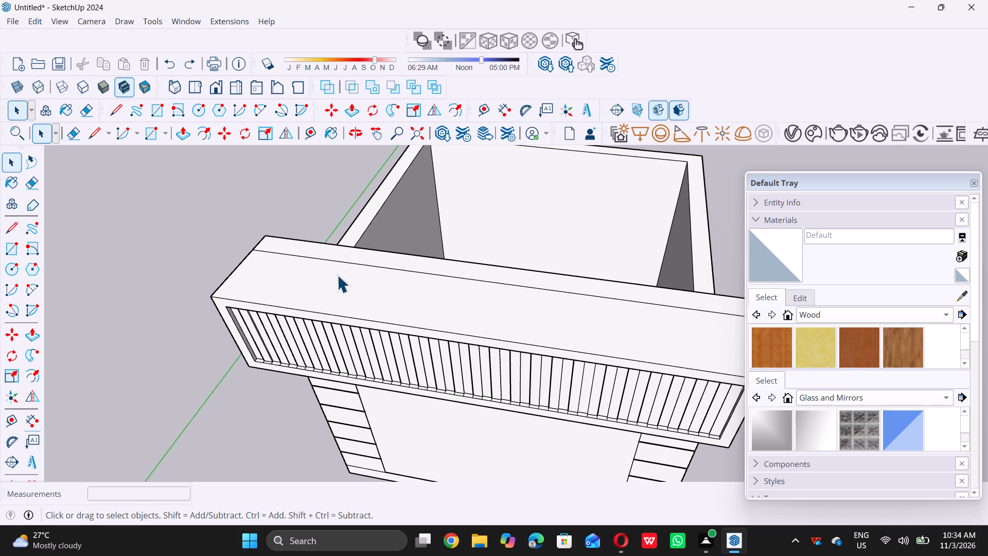
Place a Tape Measure guide across the header's top, 2' in from its left-hand end edge.
key("t")
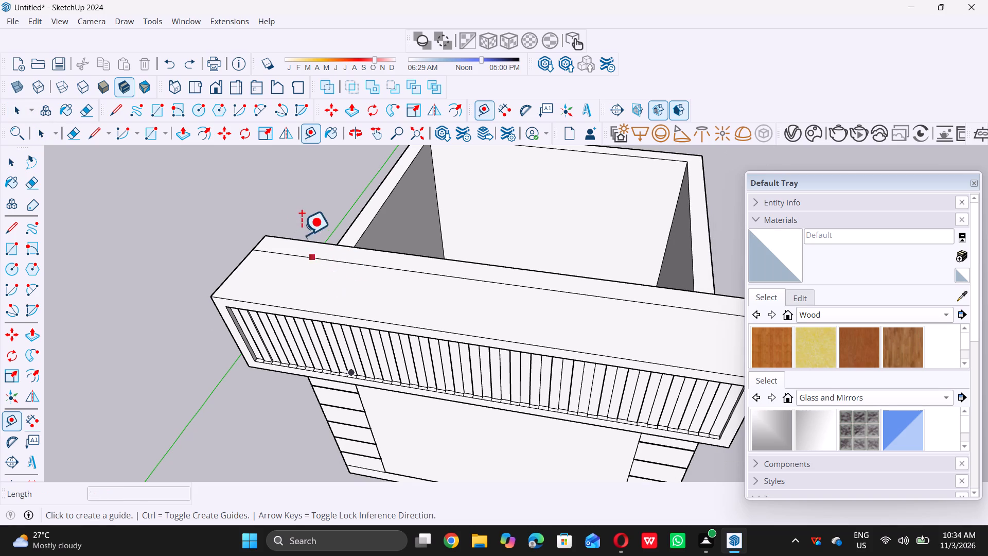
scroll(265, 230, "up", 12)
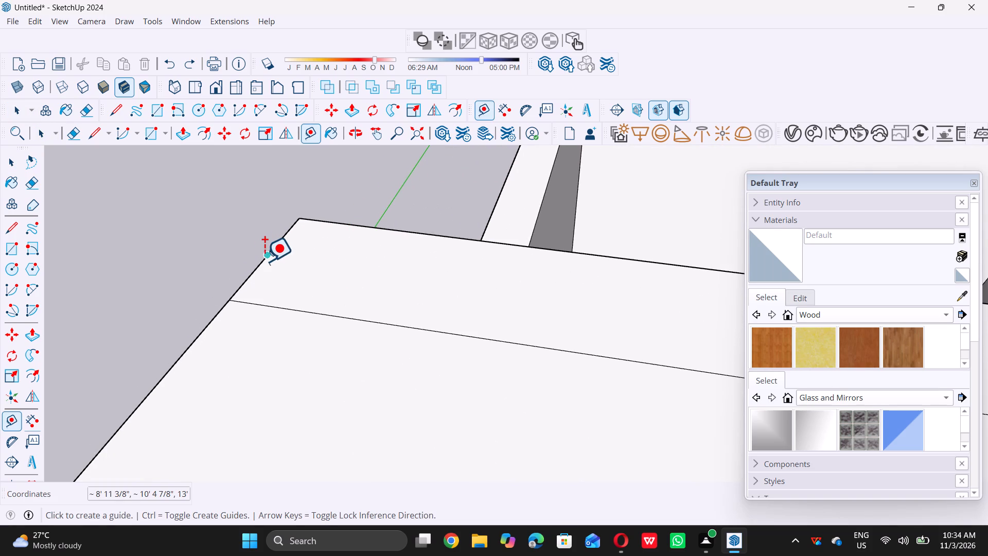
left_click(268, 258)
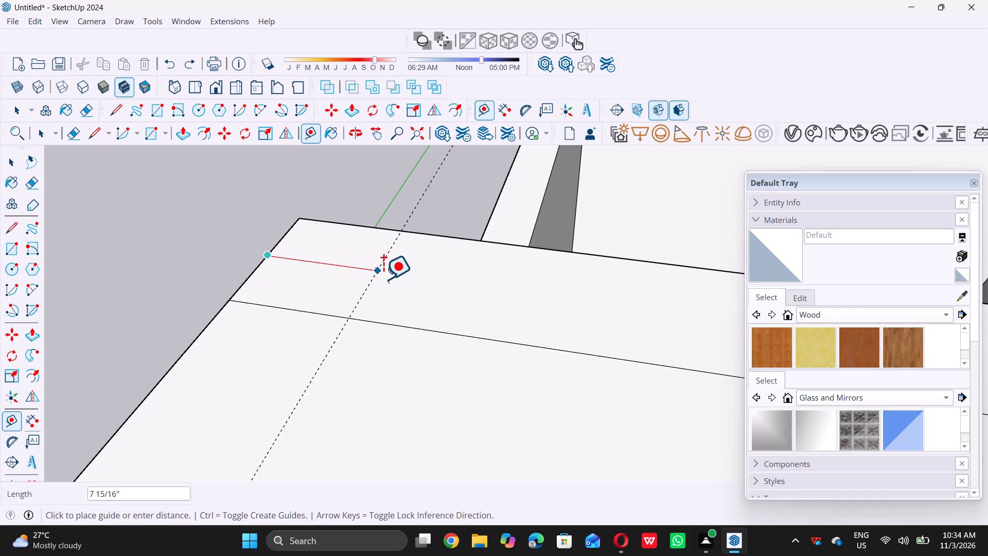
type("2'")
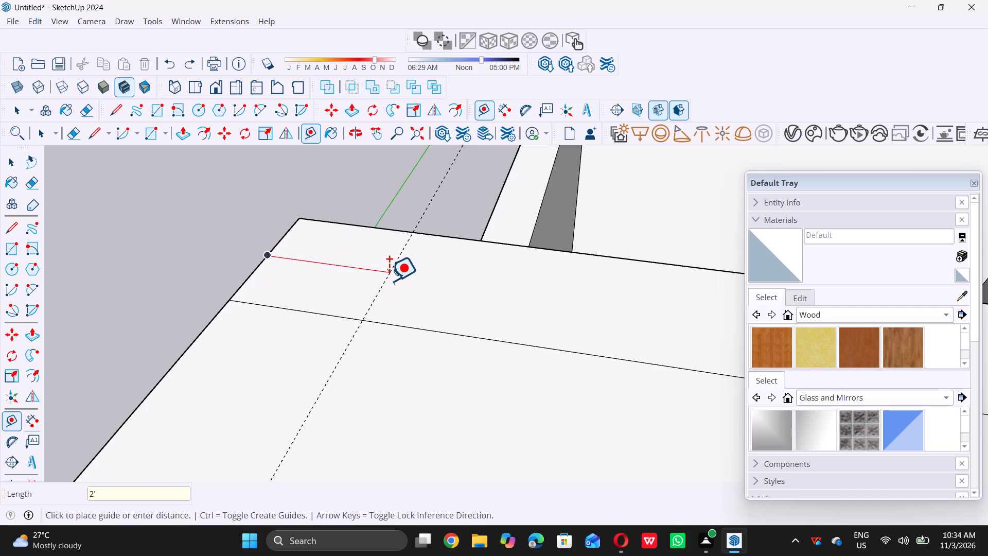
key("Return")
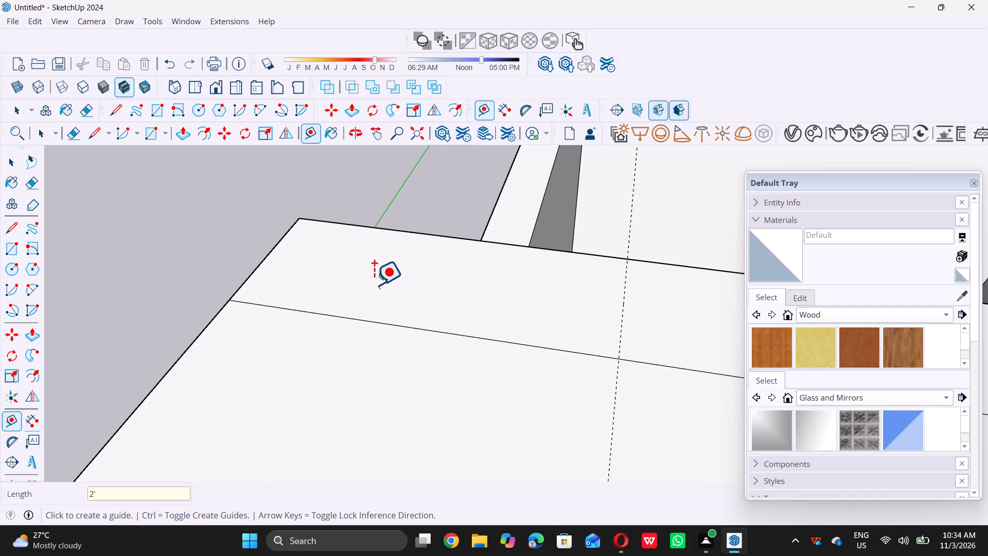
Place a Tape Measure guide across the header's top, 2' in from its right-hand end edge.
scroll(362, 275, "down", 20)
scroll(362, 275, "down", 8)
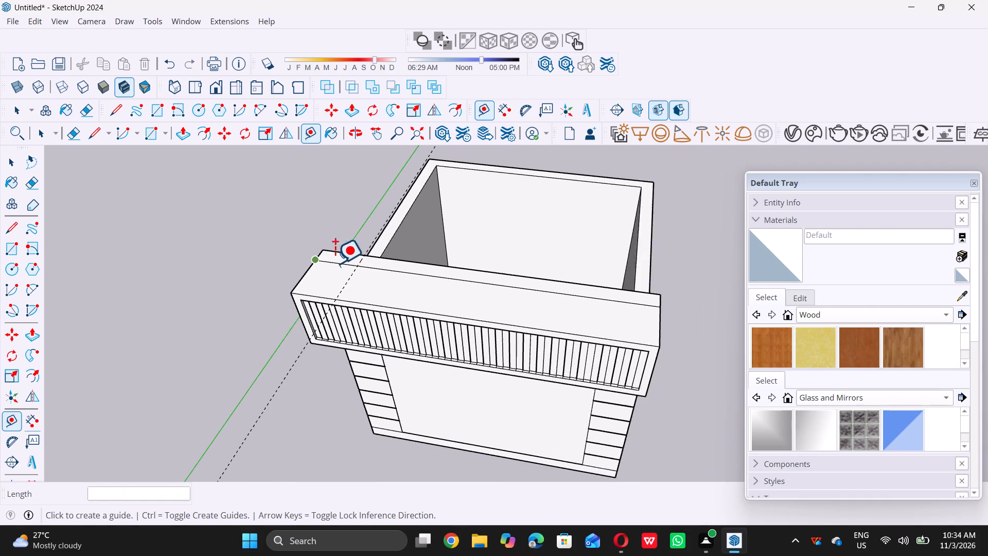
scroll(585, 296, "up", 5)
scroll(628, 315, "up", 4)
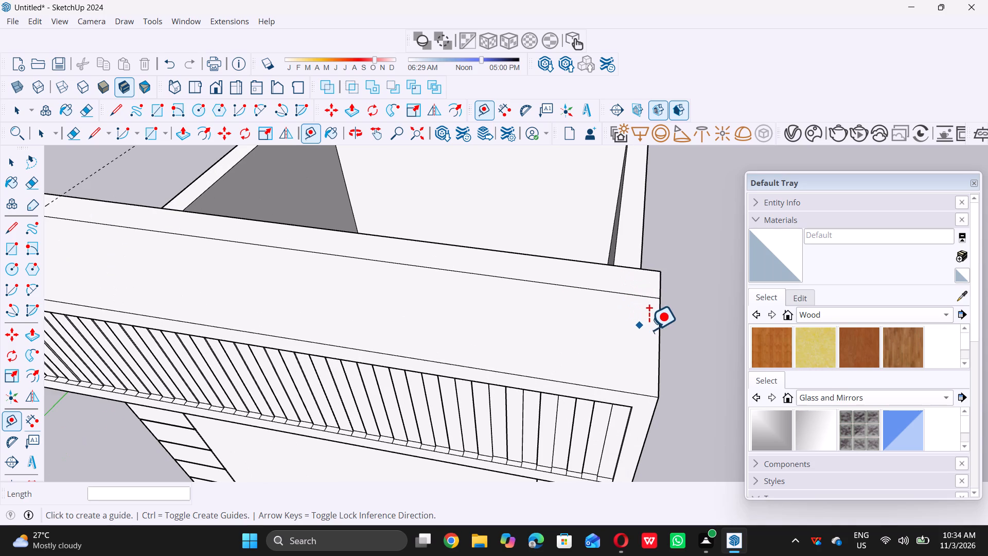
left_click(659, 333)
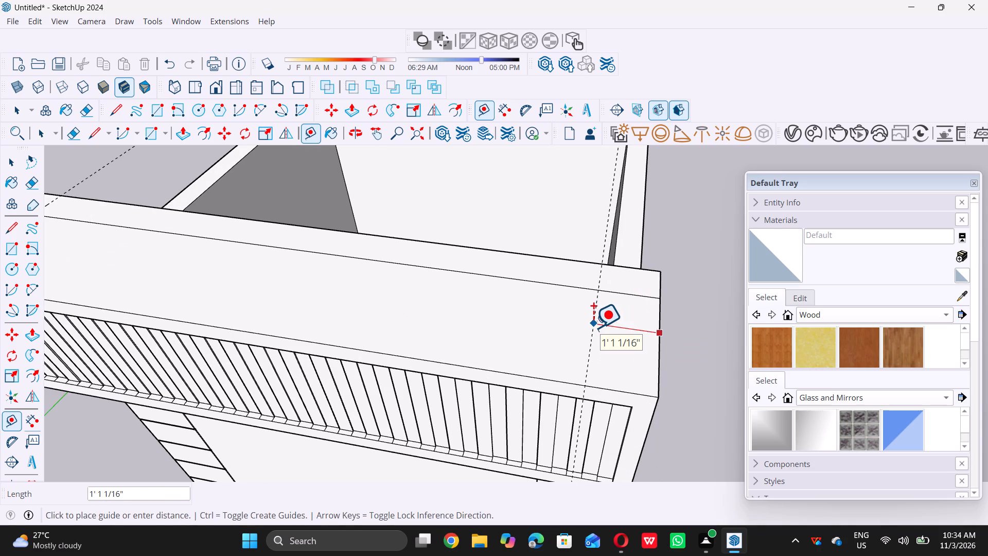
key("2")
key("apostrophe")
key("Return")
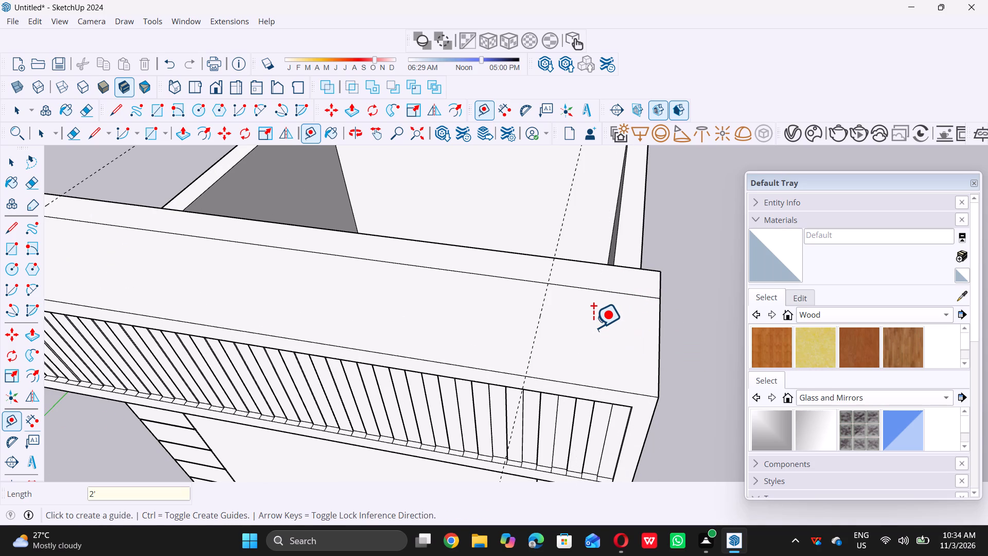
key("space")
Draw a 2'-wide rectangle on the header's rear strip, from the left-hand guide to the strip's outer rear corner.
scroll(593, 327, "down", 15)
middle_click_drag(406, 302, 412, 312)
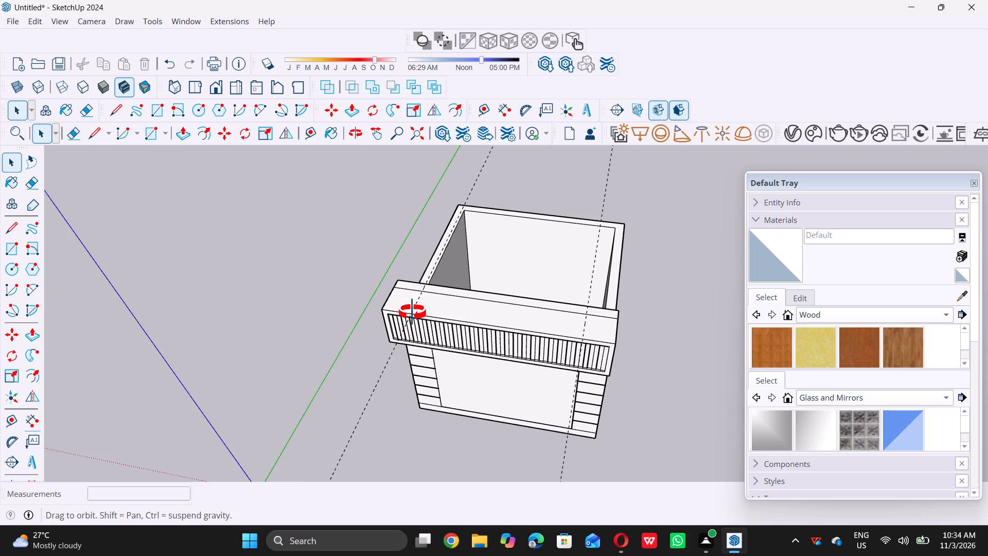
middle_click_drag(412, 312, 418, 326)
scroll(409, 251, "up", 6)
scroll(399, 279, "down", 6)
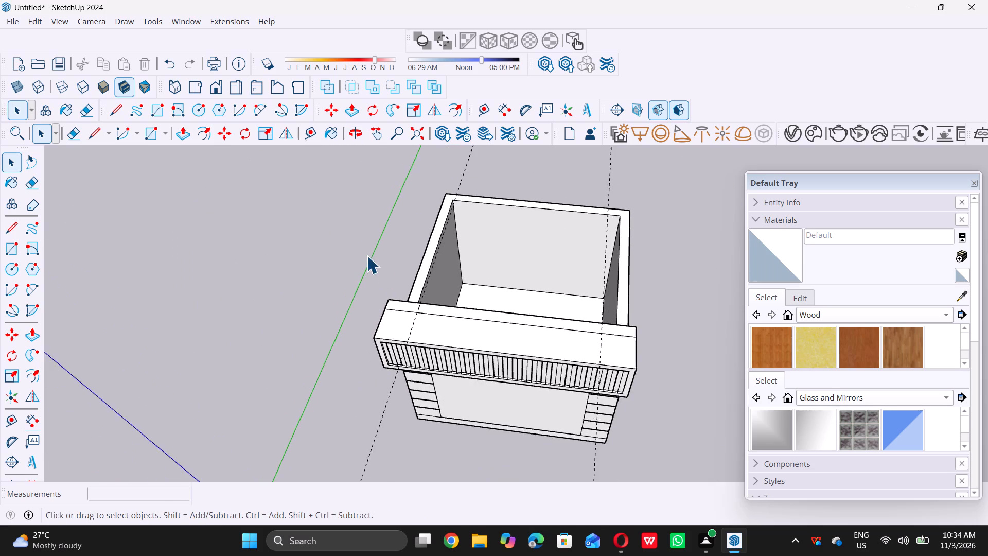
scroll(367, 256, "down", 5)
middle_click_drag(404, 266, 389, 291)
scroll(405, 291, "up", 10)
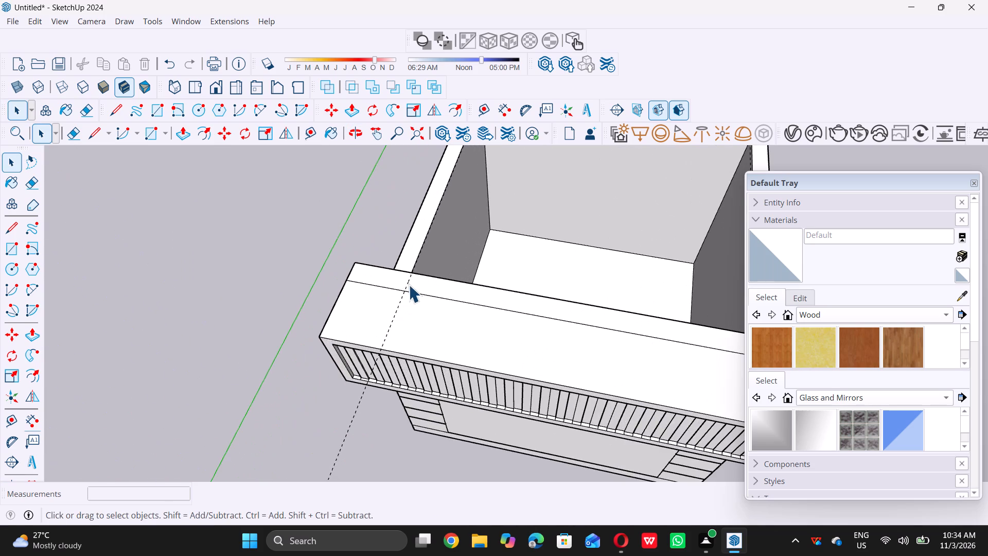
scroll(409, 285, "up", 4)
key("r")
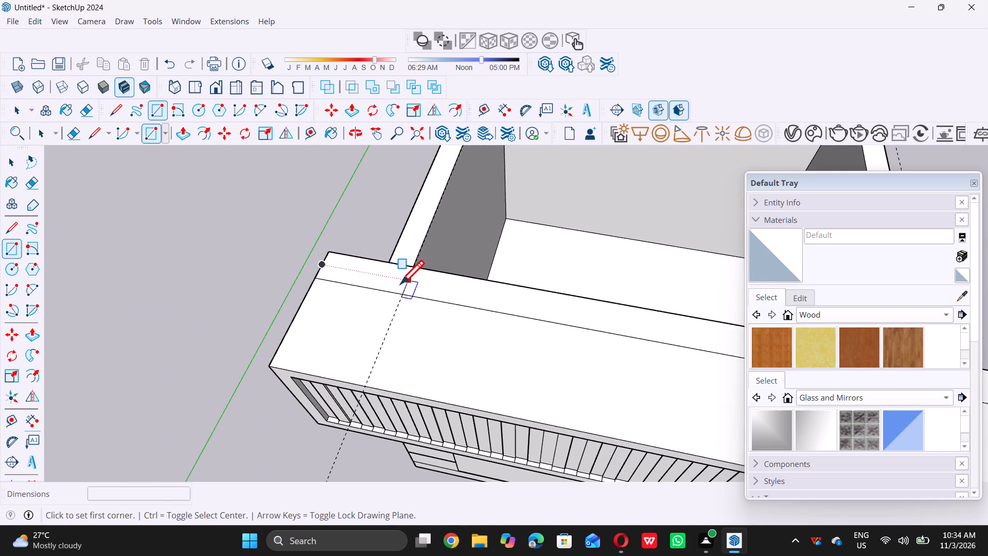
left_click(404, 296)
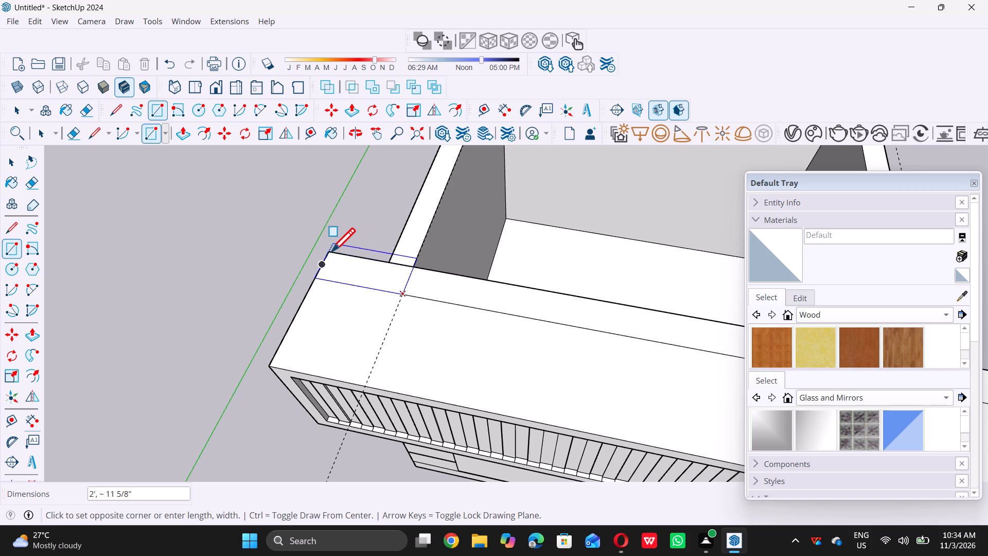
left_click(331, 251)
Draw a 2' by 9" rectangle on the header's rear strip, from the right-hand guide to the strip's outer rear corner.
scroll(328, 260, "down", 7)
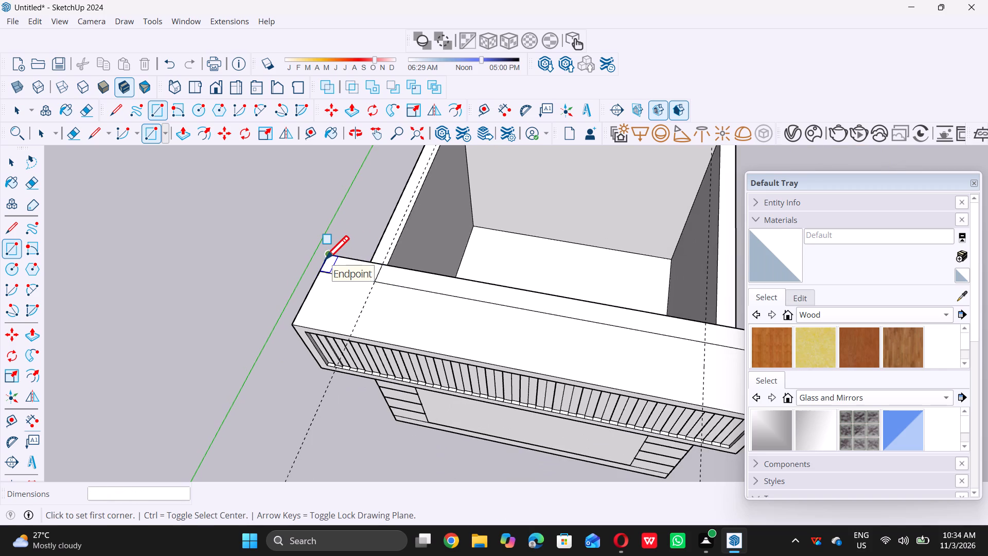
scroll(325, 259, "down", 2)
scroll(618, 328, "up", 8)
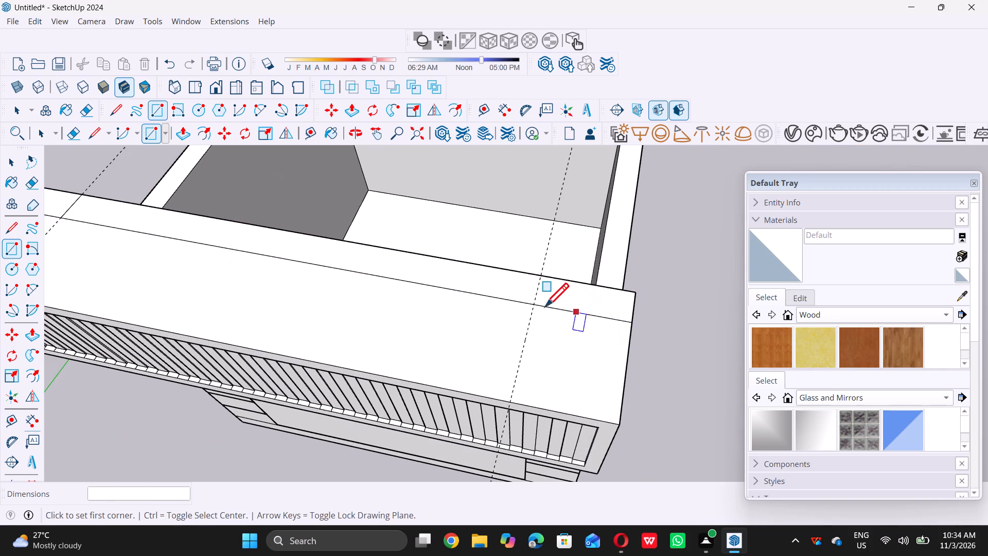
double_click(533, 303)
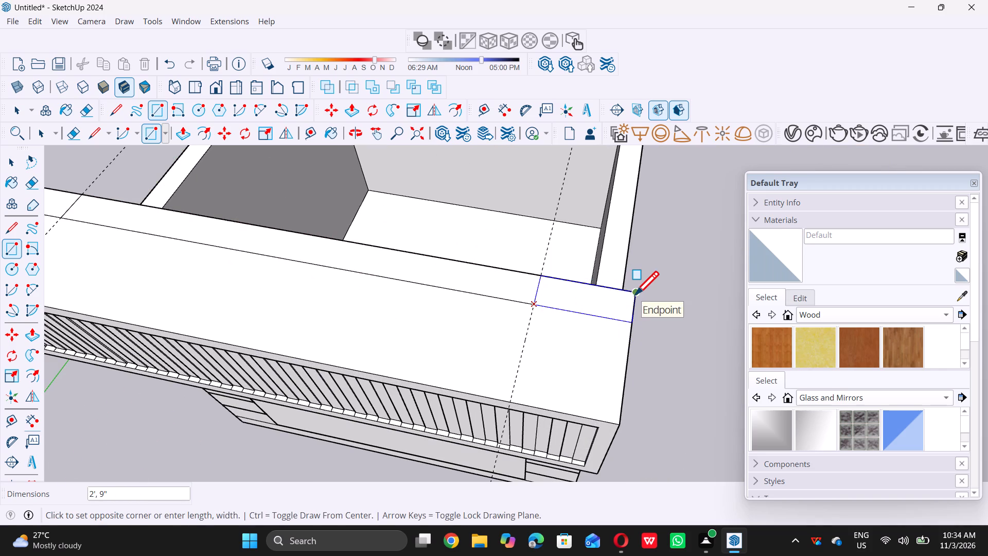
double_click(635, 294)
key("space")
Delete all guides from the model.
scroll(632, 294, "down", 11)
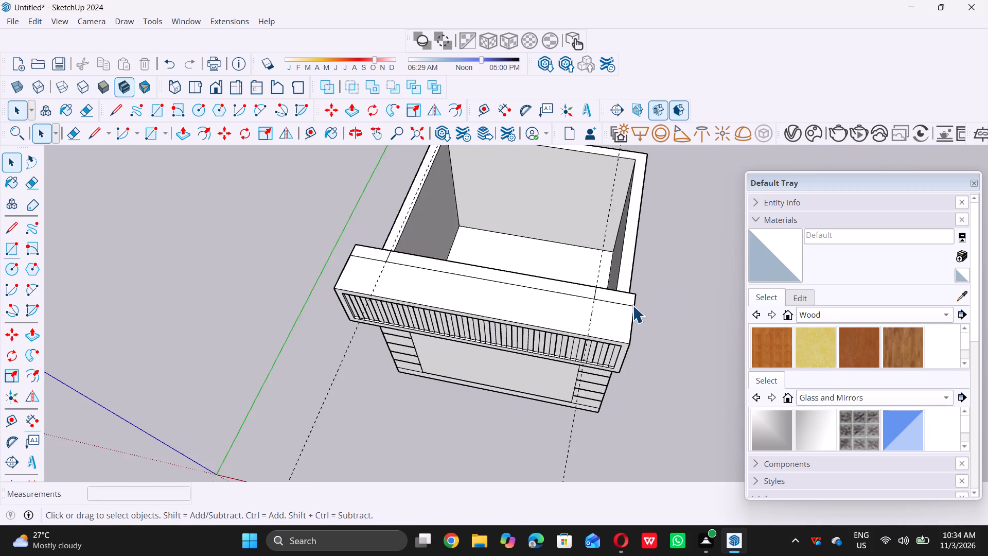
scroll(632, 305, "down", 2)
left_click(30, 21)
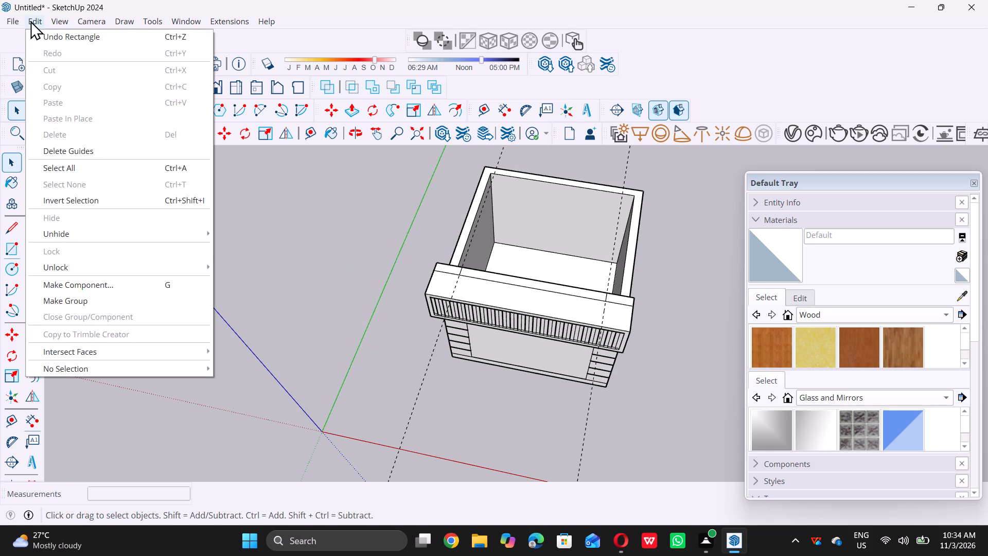
left_click(75, 154)
Examine the rectangles on the header's rear strip and the overall facade from above and from the front.
scroll(89, 161, "down", 4)
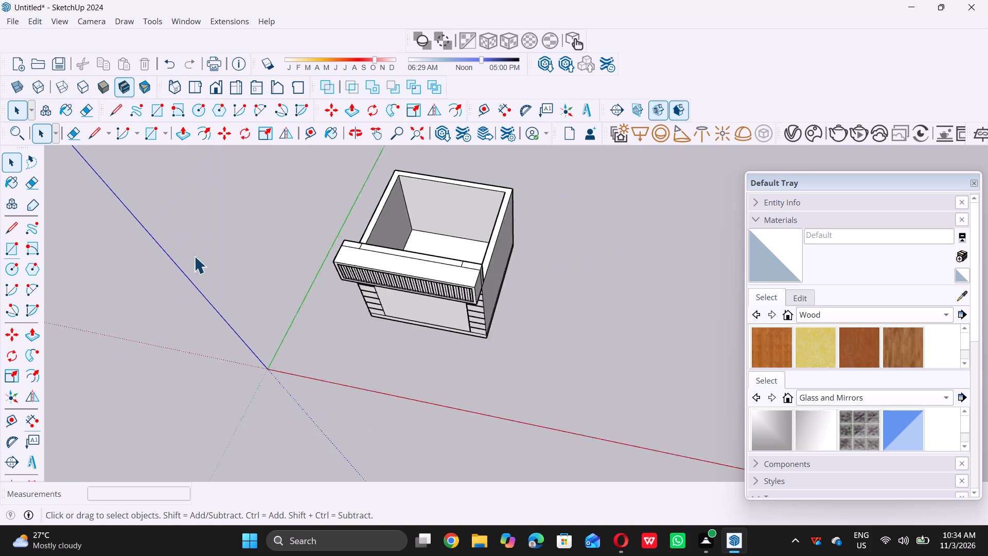
scroll(194, 256, "down", 7)
middle_click_drag(371, 285, 390, 188)
middle_click_drag(344, 306, 344, 290)
middle_click(344, 290)
scroll(342, 274, "up", 2)
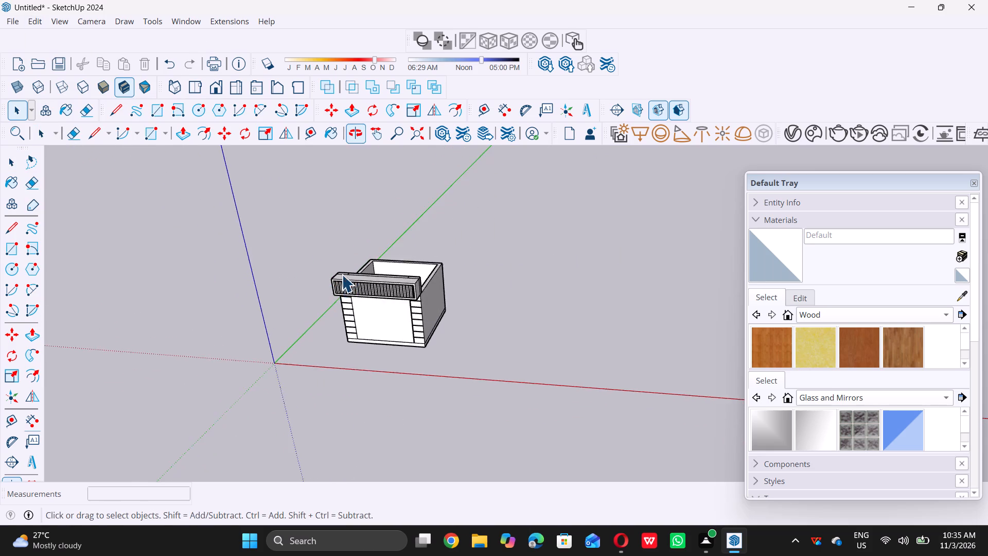
scroll(342, 274, "up", 19)
scroll(355, 295, "up", 3)
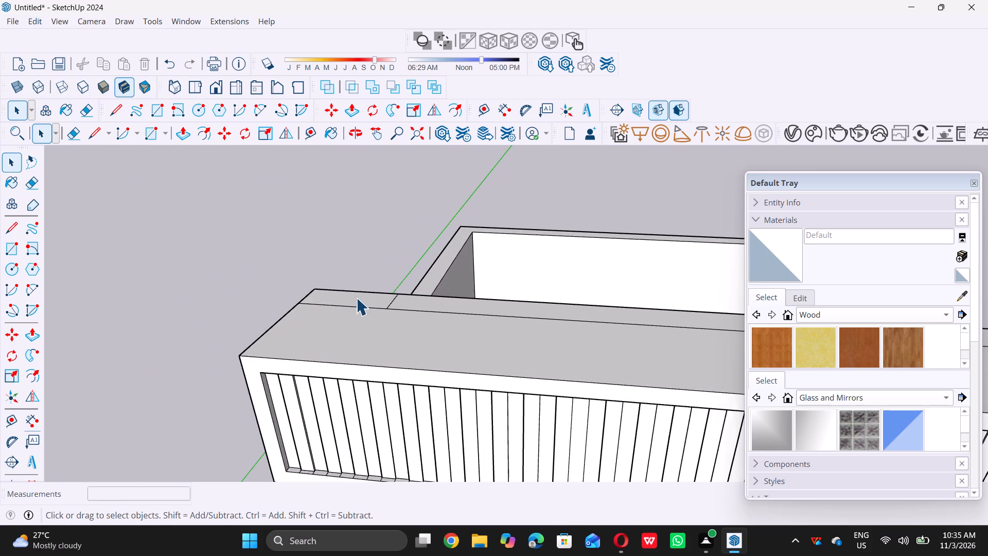
scroll(356, 298, "up", 2)
scroll(373, 288, "down", 13)
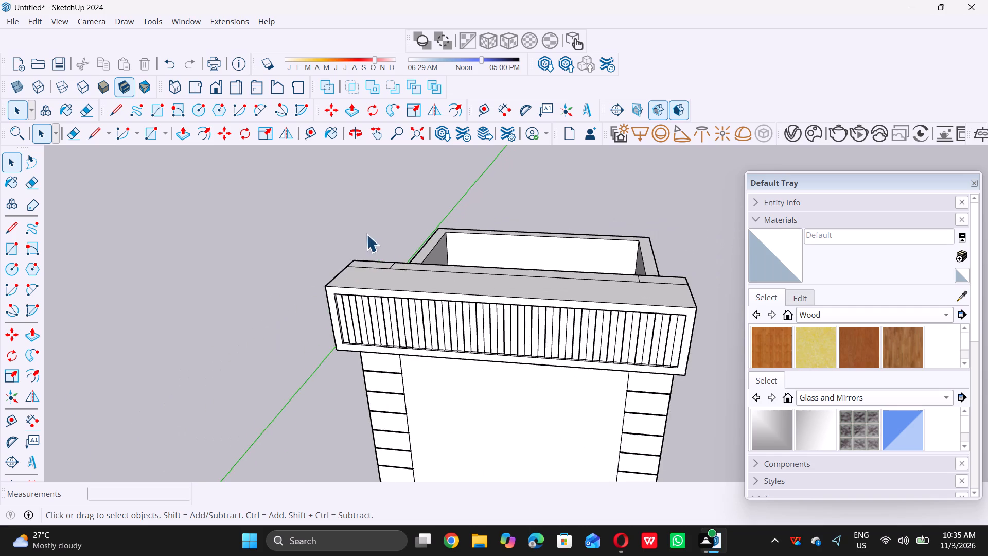
scroll(366, 234, "down", 10)
middle_click_drag(418, 331, 490, 226)
middle_click_drag(407, 349, 407, 321)
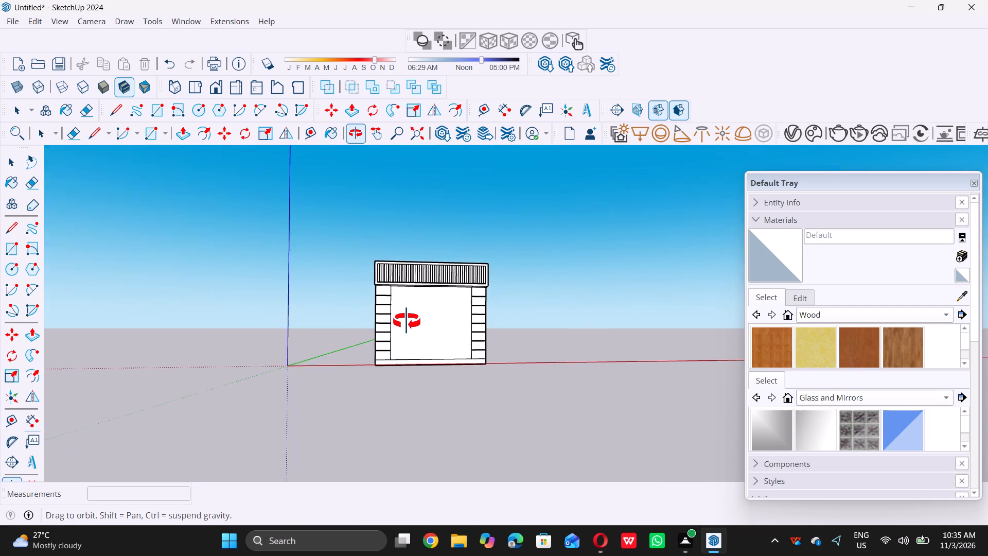
middle_click_drag(407, 321, 403, 319)
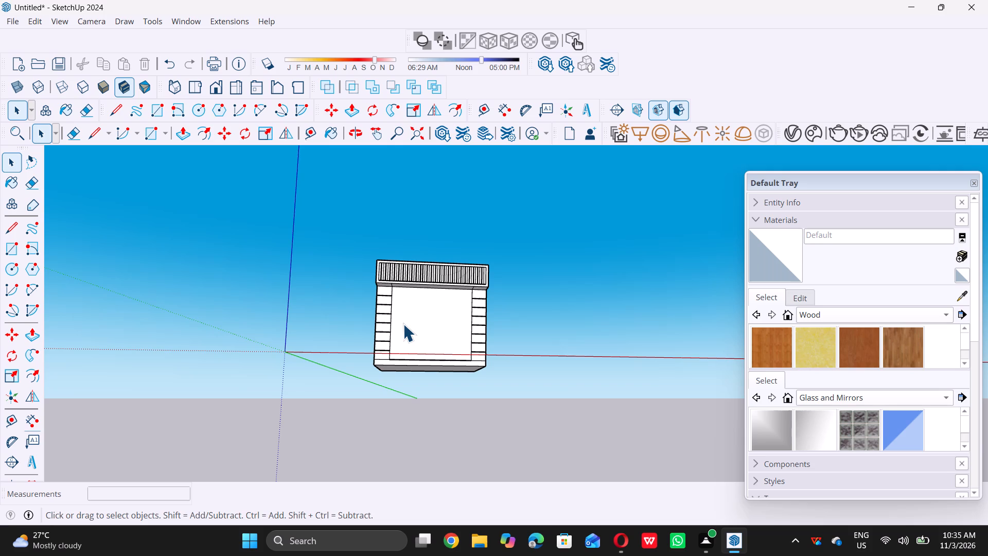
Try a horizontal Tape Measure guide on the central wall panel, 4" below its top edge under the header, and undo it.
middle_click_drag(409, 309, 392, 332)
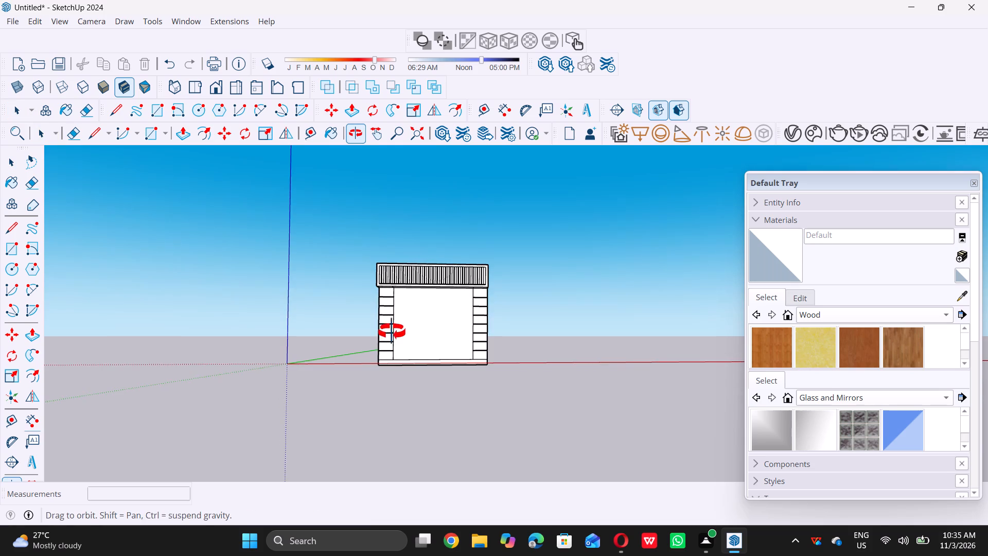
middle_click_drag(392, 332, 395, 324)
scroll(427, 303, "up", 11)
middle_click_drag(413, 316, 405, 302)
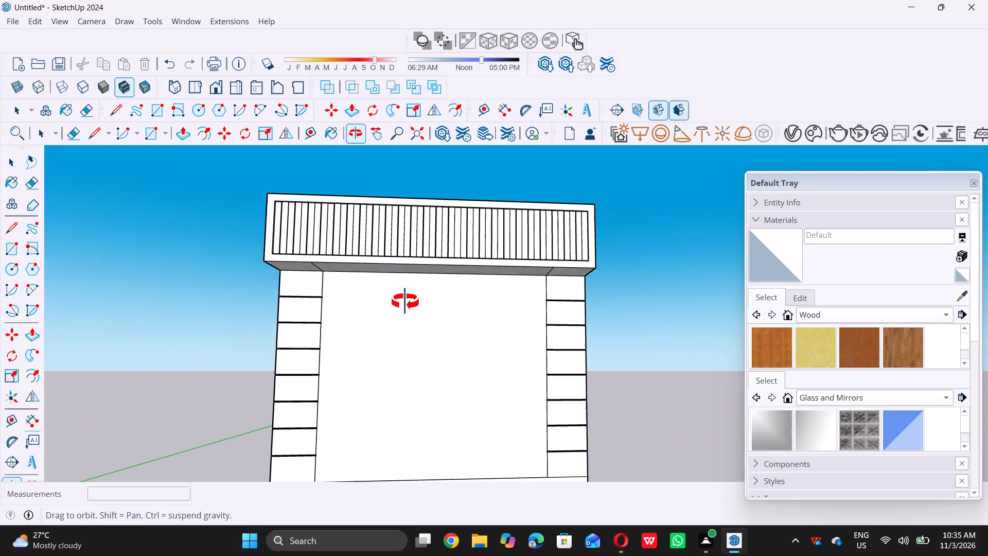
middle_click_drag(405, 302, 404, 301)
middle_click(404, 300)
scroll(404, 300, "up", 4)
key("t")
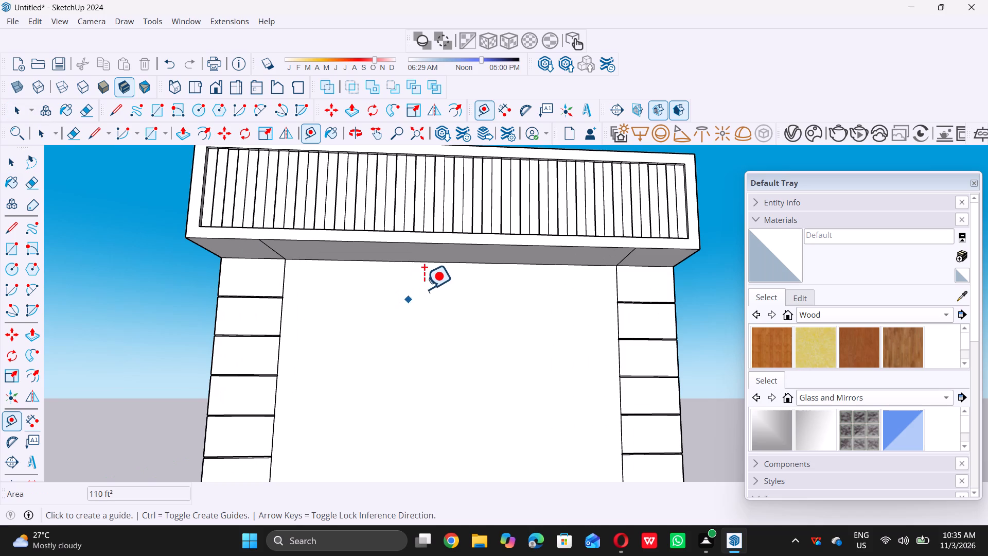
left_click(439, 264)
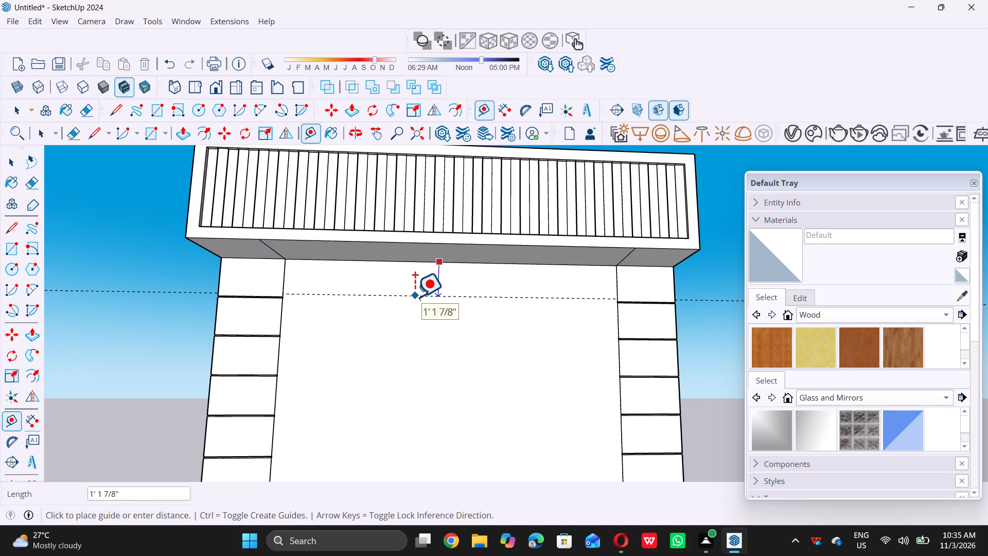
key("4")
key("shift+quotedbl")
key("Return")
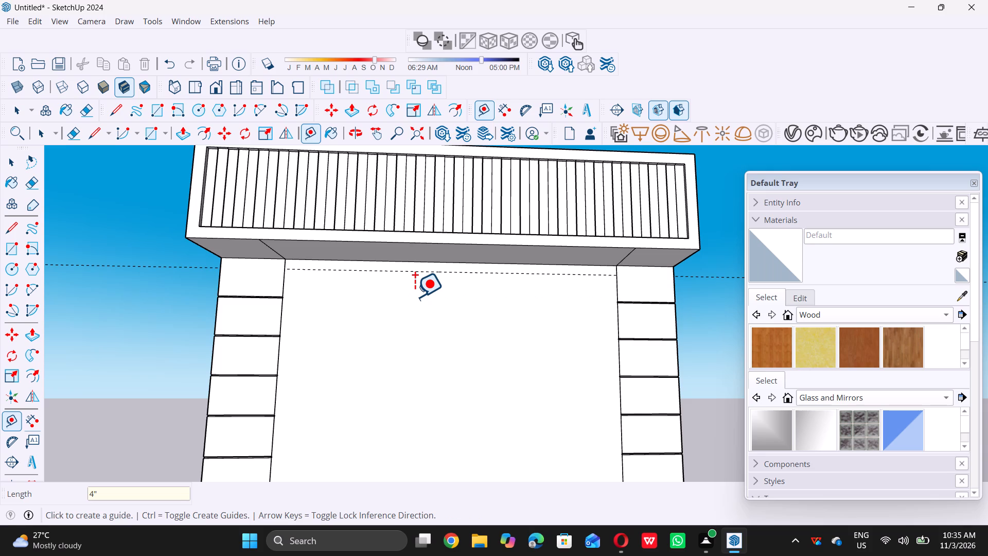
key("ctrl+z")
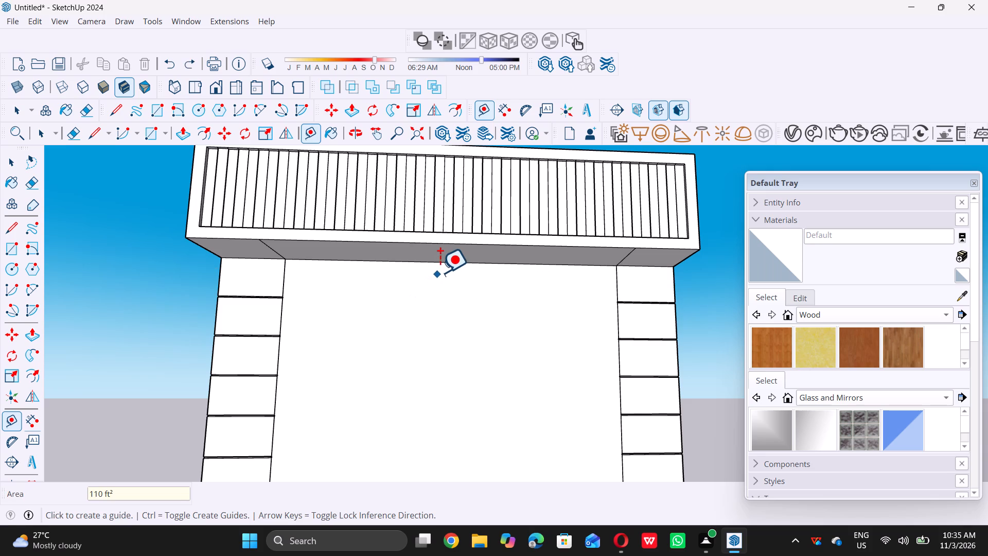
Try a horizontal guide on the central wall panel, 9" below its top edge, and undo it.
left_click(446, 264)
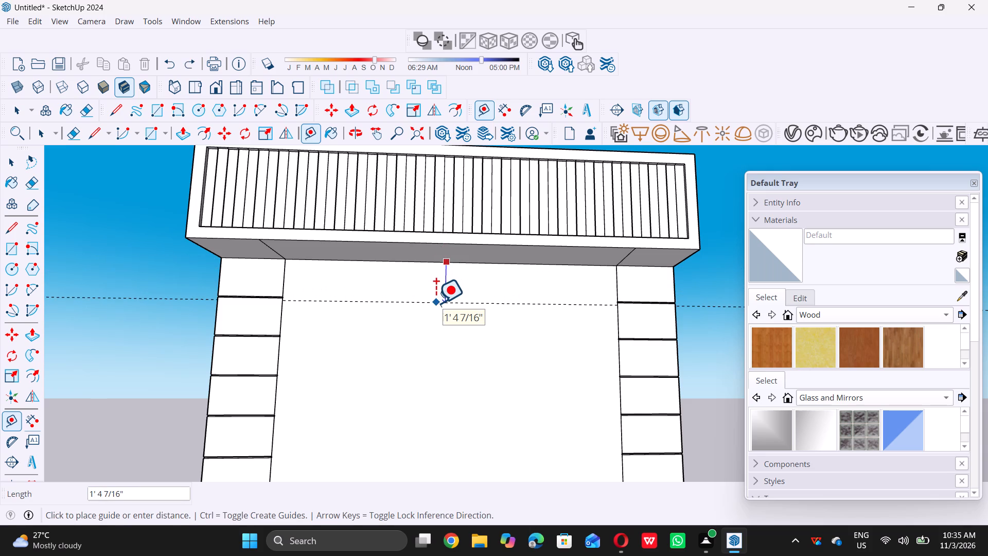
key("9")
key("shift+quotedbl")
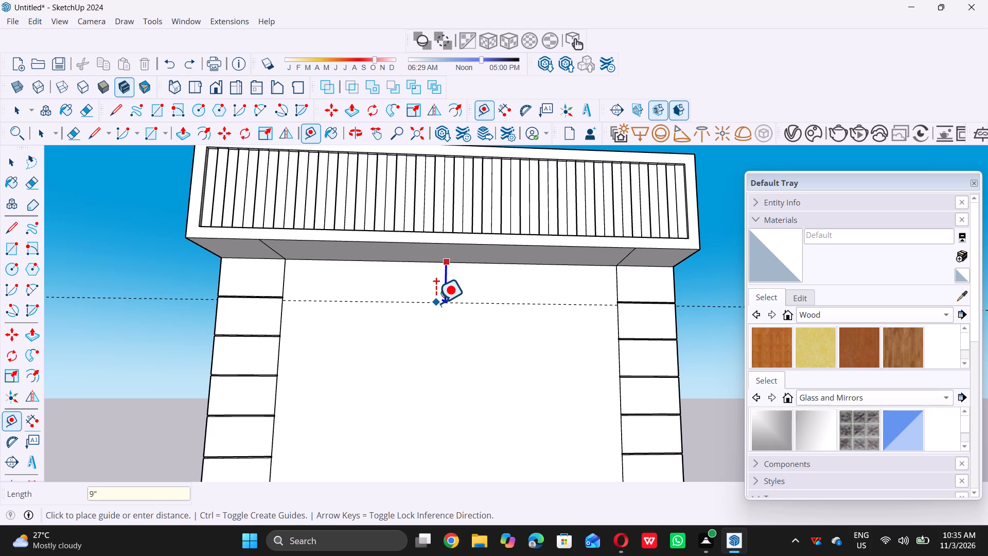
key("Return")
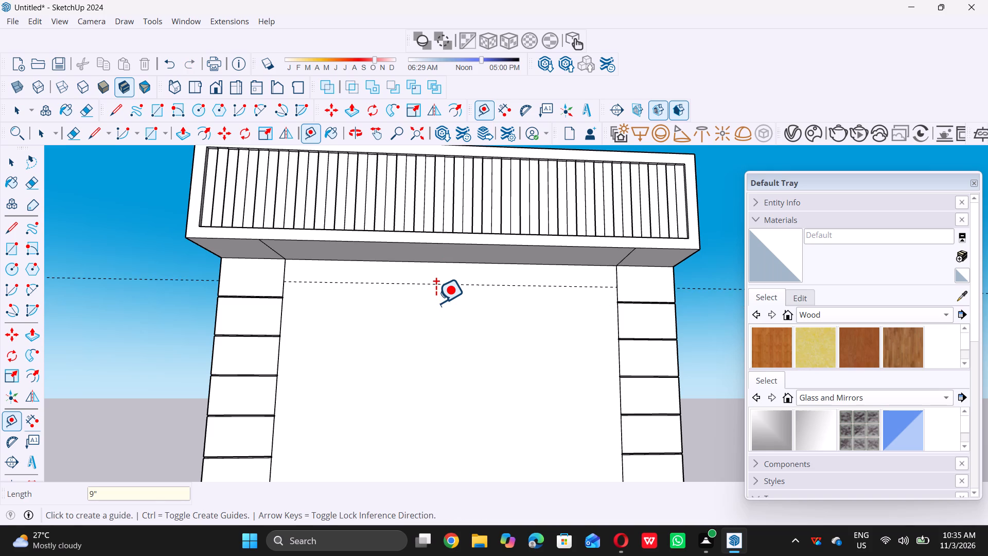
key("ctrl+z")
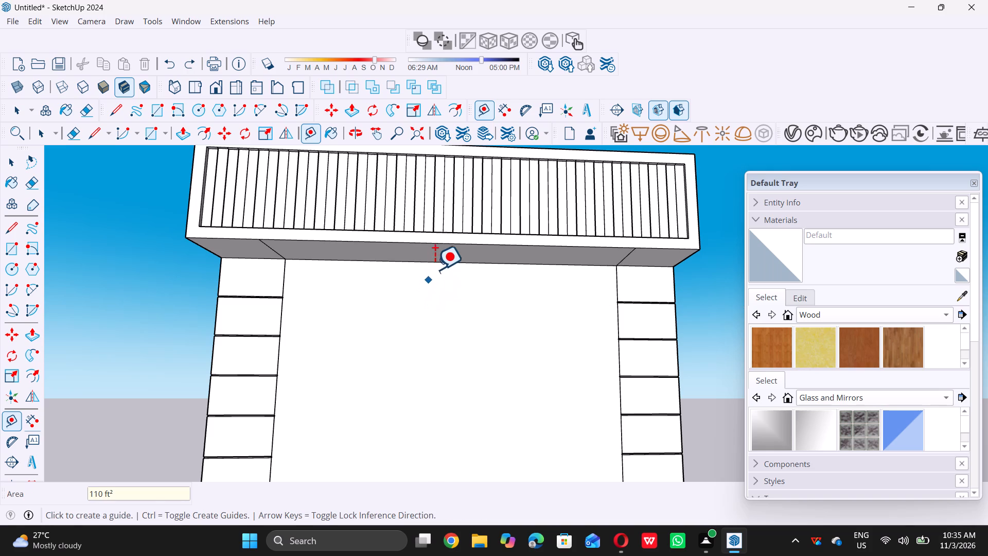
Place a horizontal Tape Measure guide on the central wall panel, 9" below its top edge under the header.
left_click(440, 262)
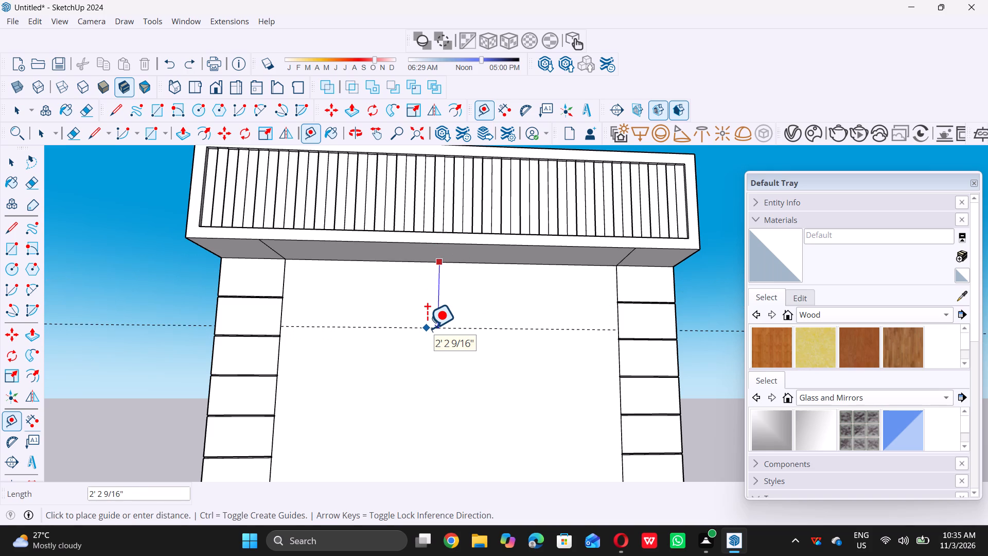
key("9")
key("shift+quotedbl")
key("Return")
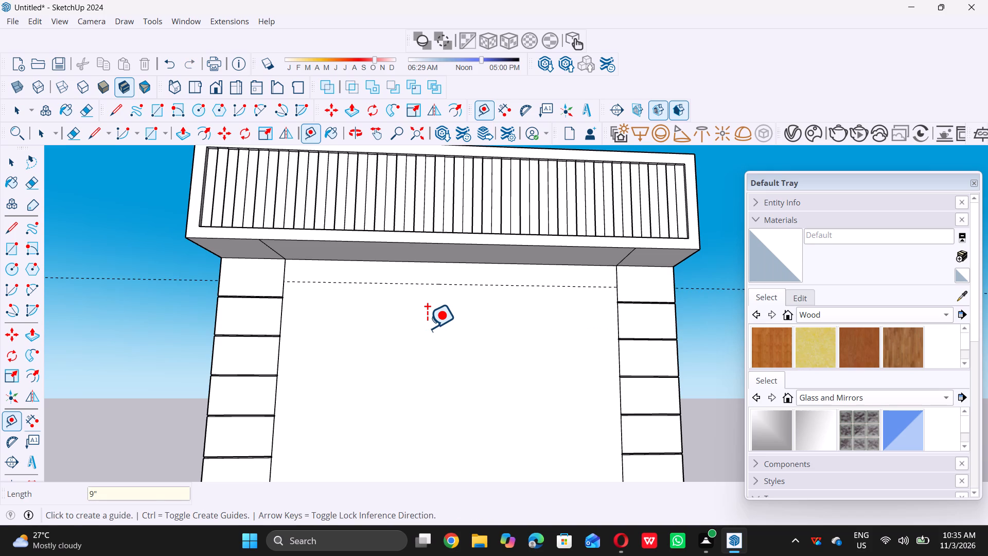
Undo the last guide and place a horizontal one on the central wall panel, 6" below its top edge under the header.
key("ctrl+z")
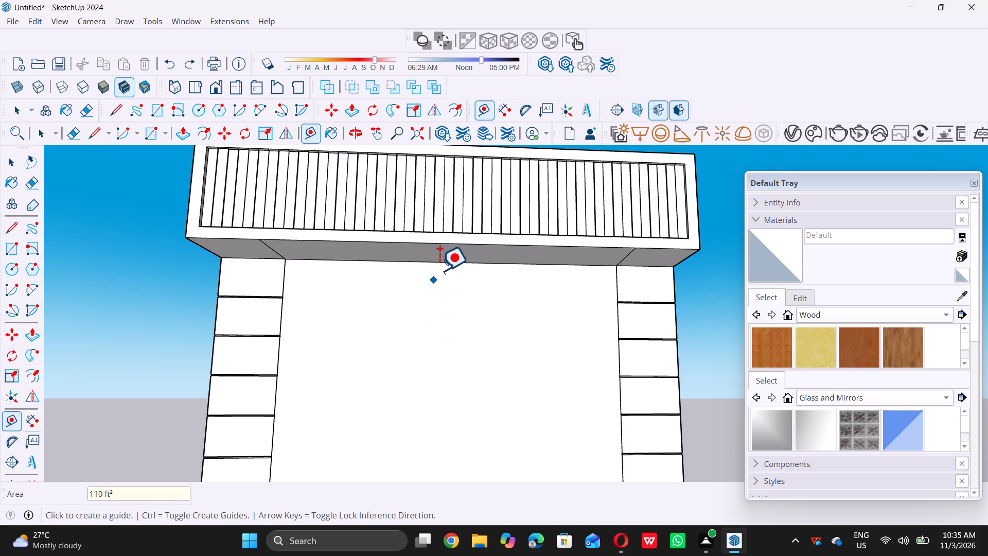
left_click(444, 262)
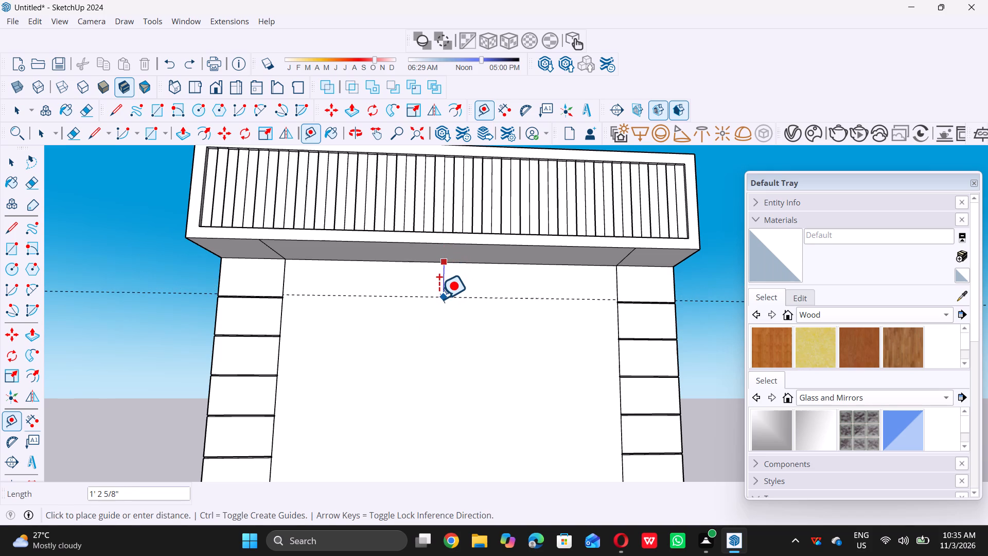
key("6")
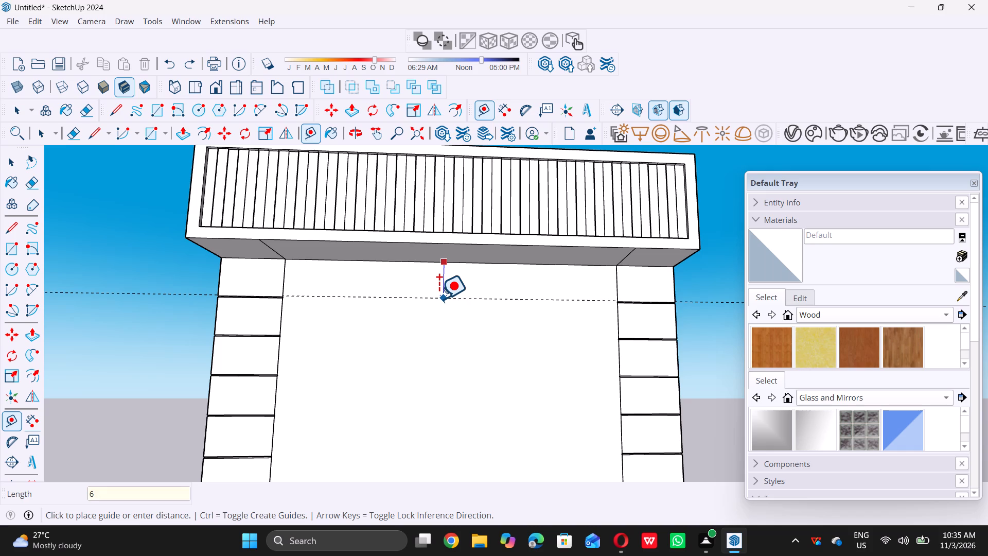
key("shift+quotedbl")
key("Return")
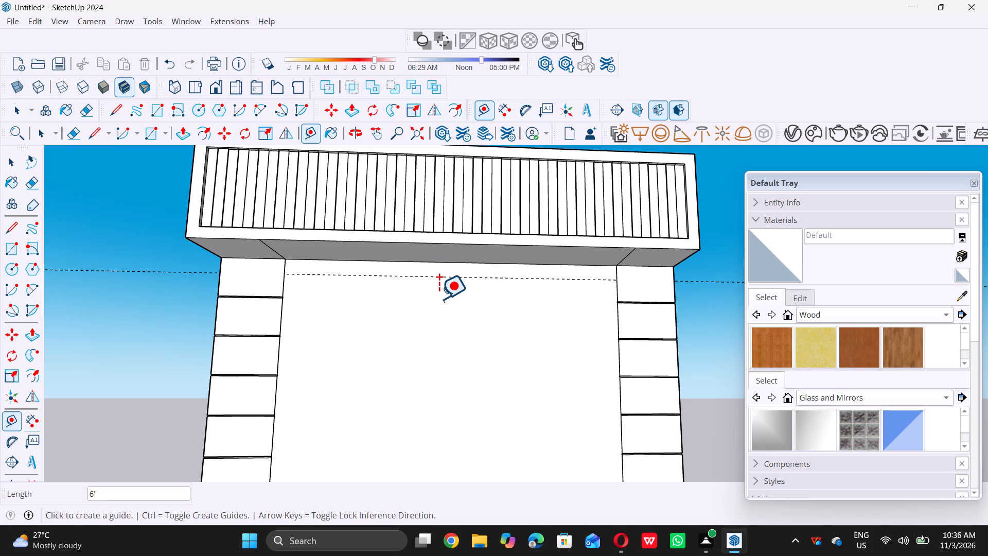
scroll(436, 299, "down", 3)
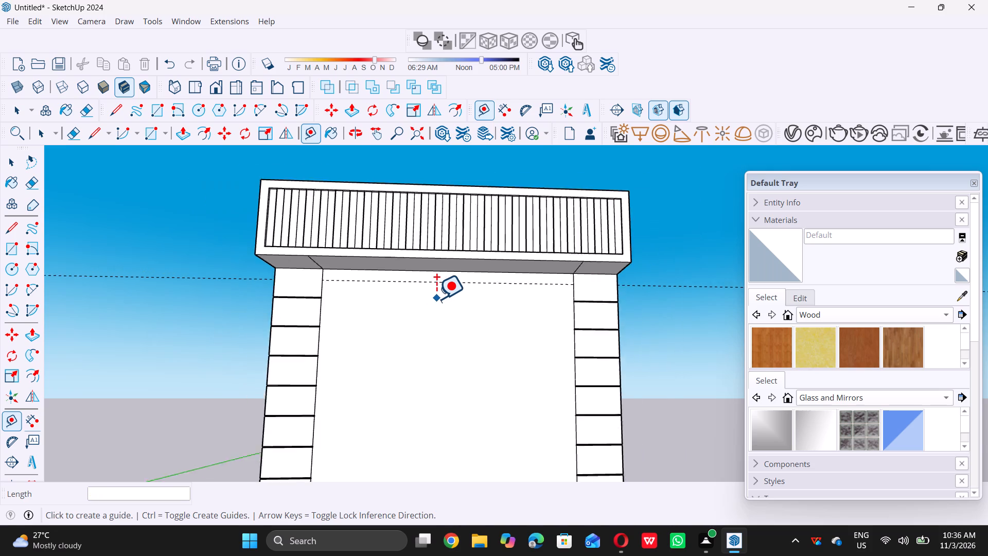
scroll(436, 299, "down", 6)
key("space")
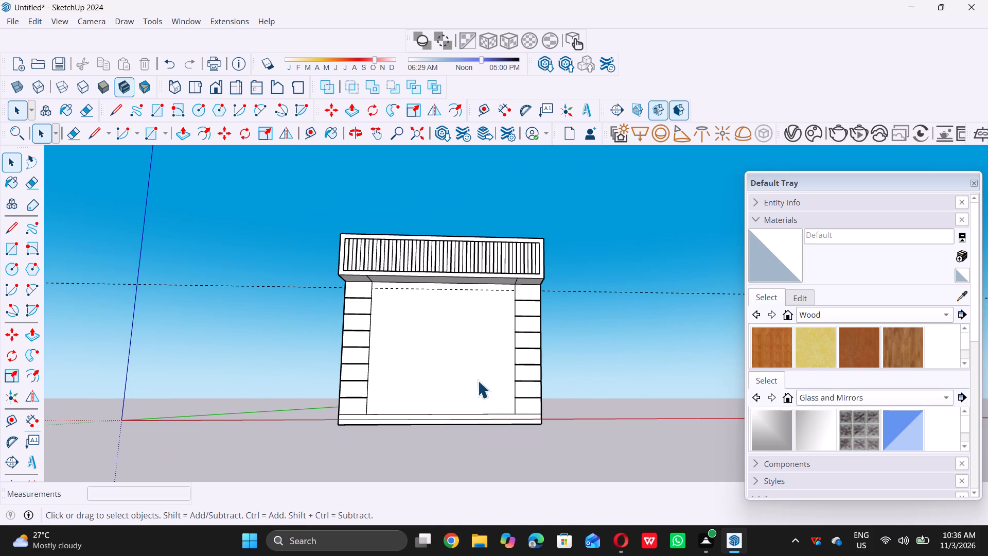
Examine the left grooved pillar and the central wall panel up close and from the front.
middle_click_drag(457, 389, 445, 395)
scroll(448, 408, "up", 4)
scroll(298, 339, "up", 1)
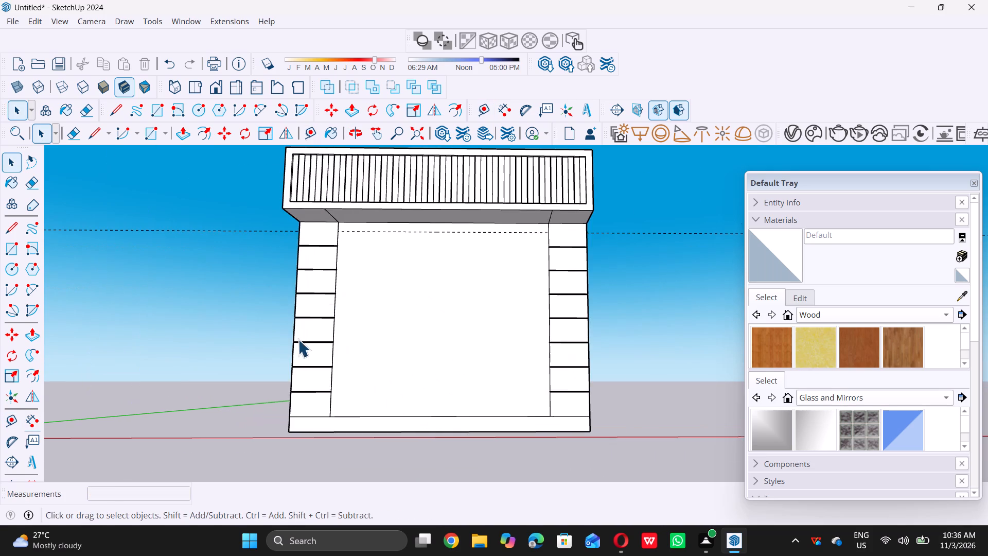
scroll(298, 339, "up", 3)
middle_click_drag(349, 346, 328, 356)
scroll(341, 319, "up", 6)
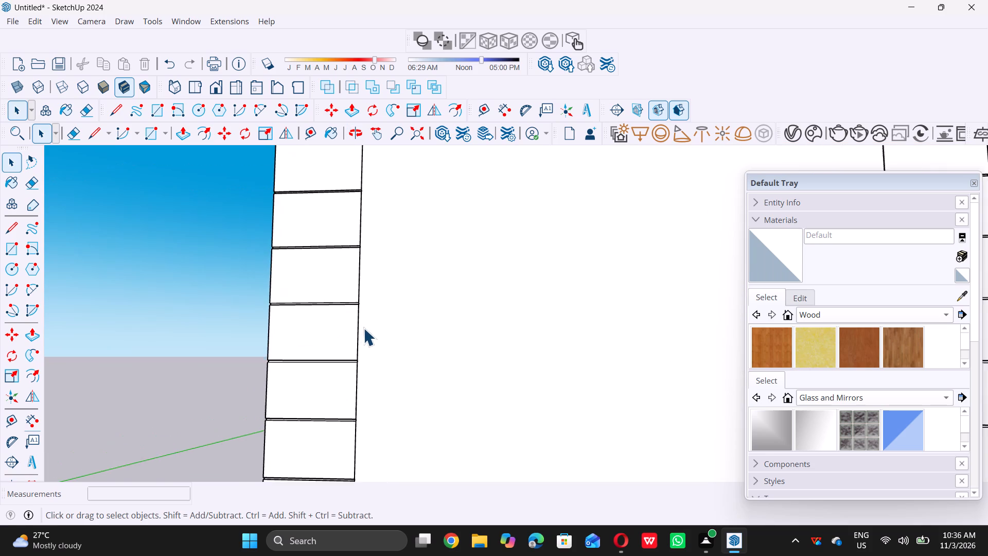
scroll(363, 328, "up", 5)
scroll(321, 300, "down", 17)
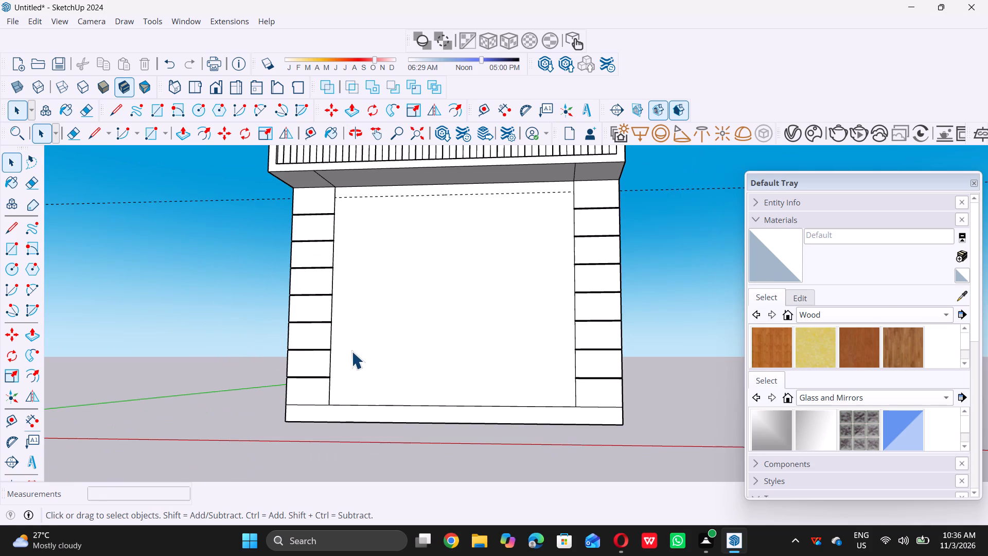
middle_click_drag(361, 336, 389, 332)
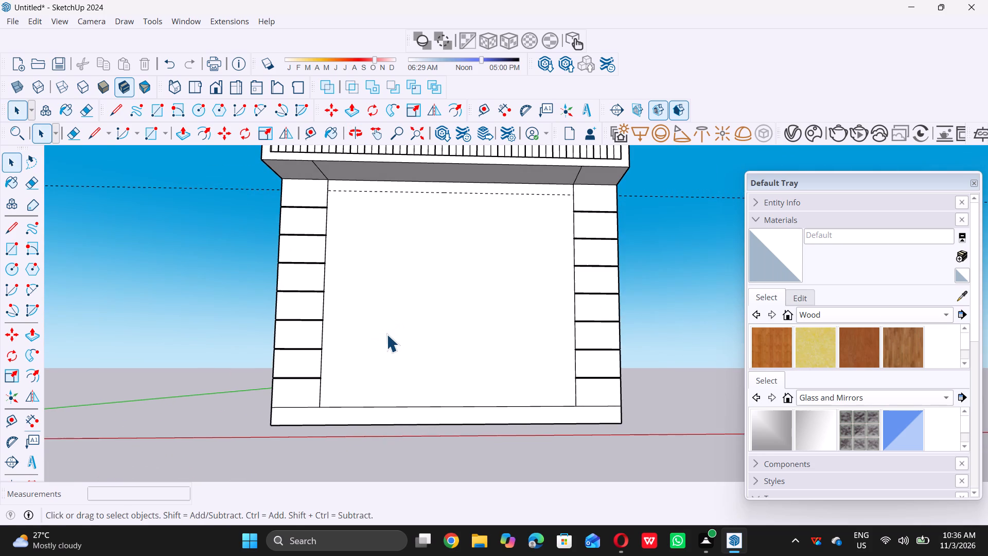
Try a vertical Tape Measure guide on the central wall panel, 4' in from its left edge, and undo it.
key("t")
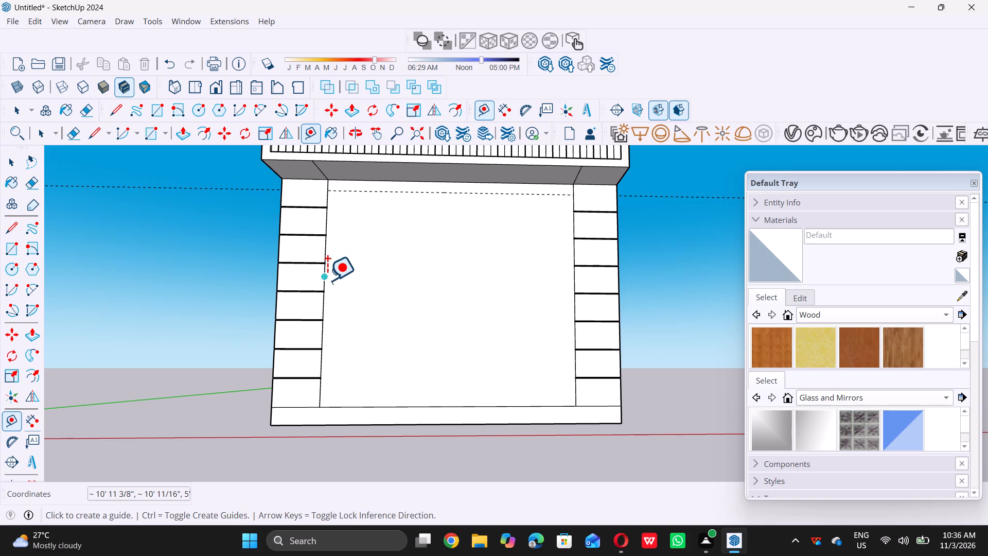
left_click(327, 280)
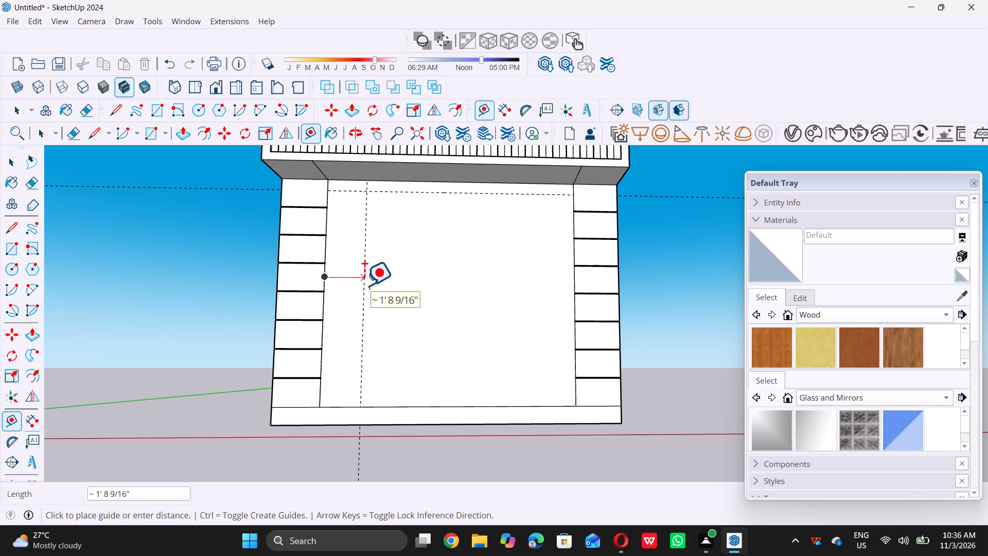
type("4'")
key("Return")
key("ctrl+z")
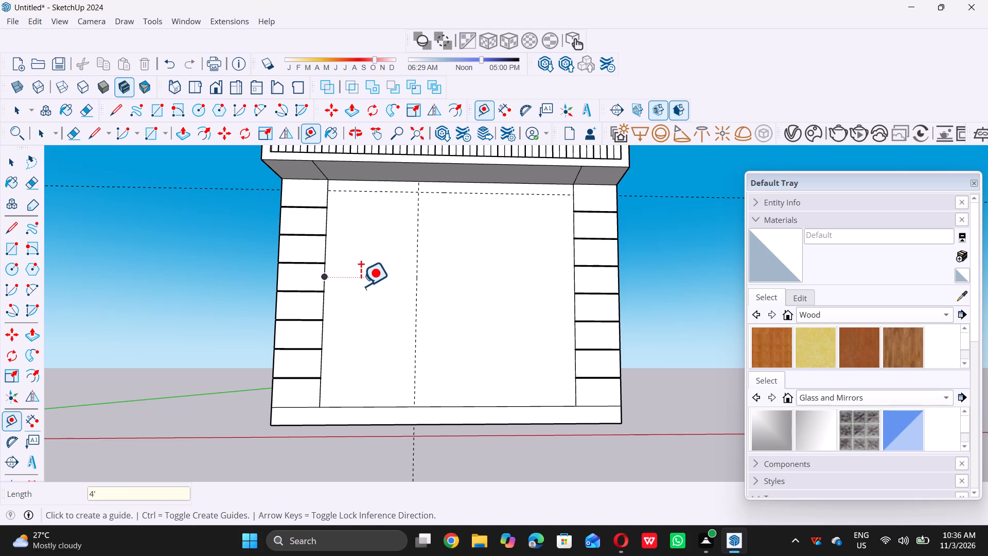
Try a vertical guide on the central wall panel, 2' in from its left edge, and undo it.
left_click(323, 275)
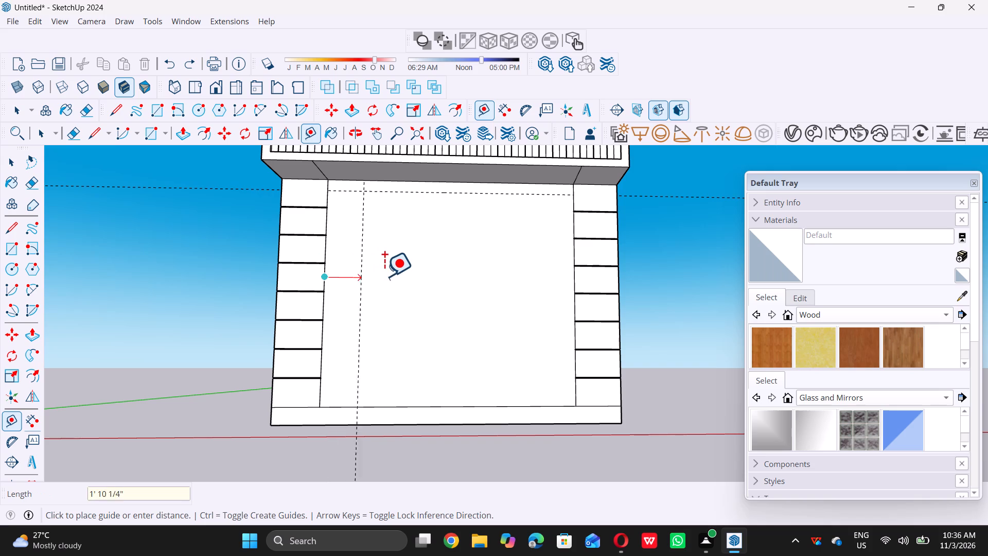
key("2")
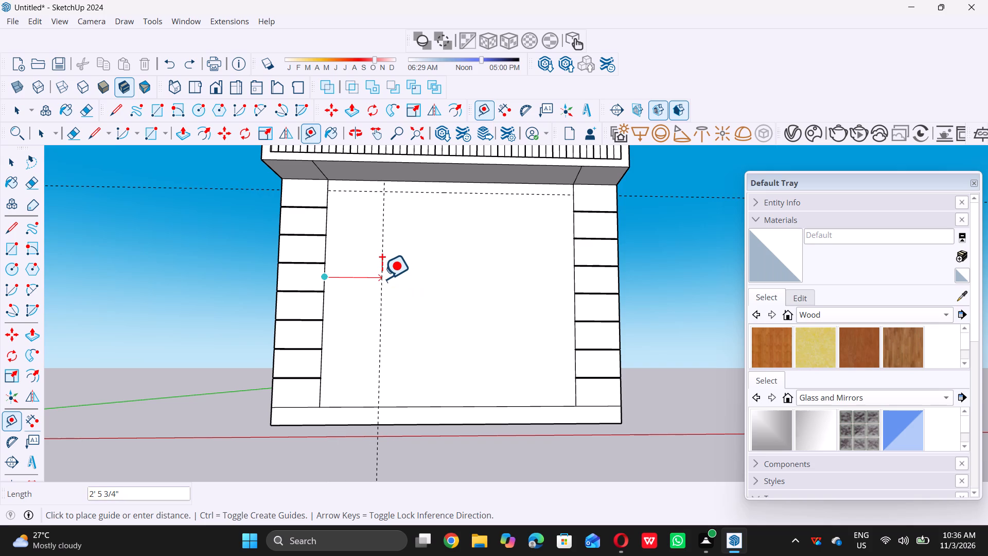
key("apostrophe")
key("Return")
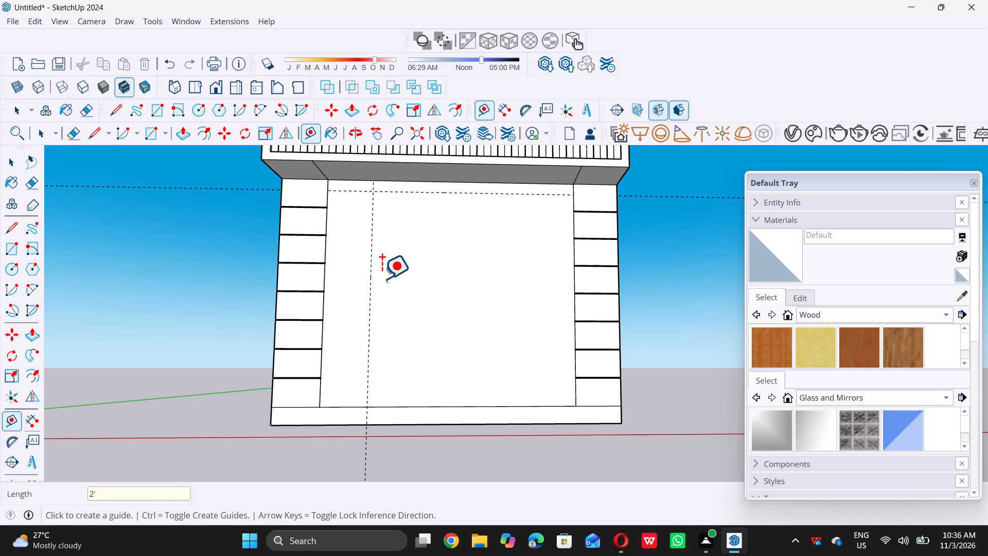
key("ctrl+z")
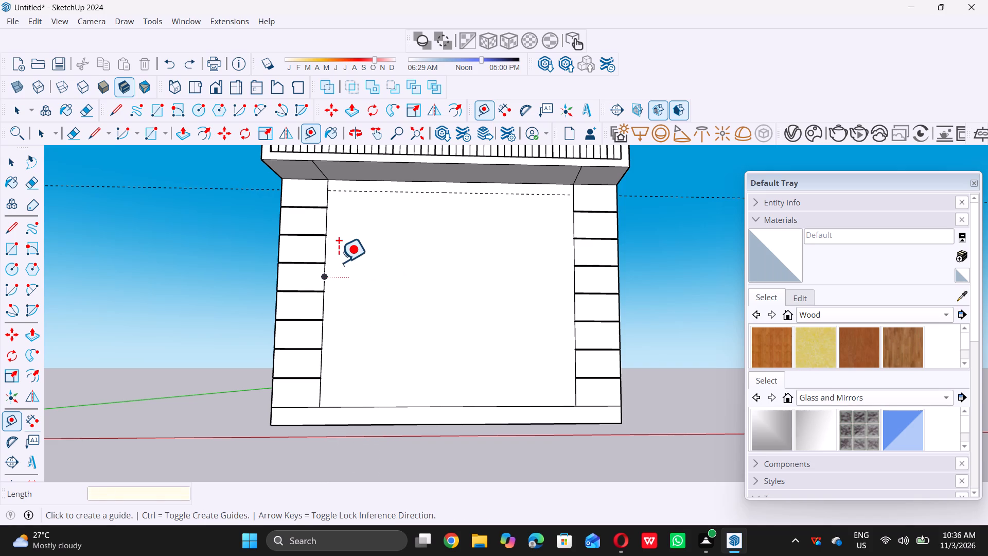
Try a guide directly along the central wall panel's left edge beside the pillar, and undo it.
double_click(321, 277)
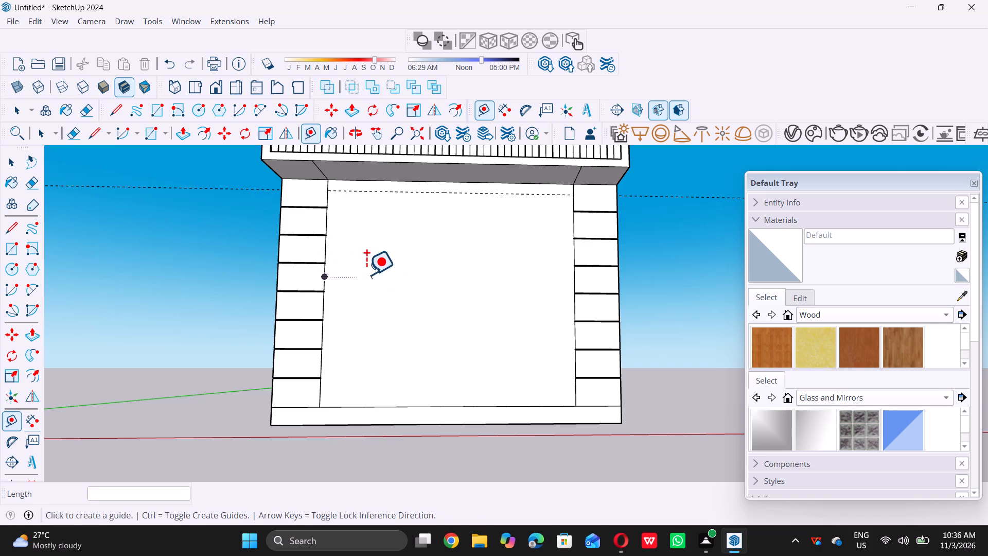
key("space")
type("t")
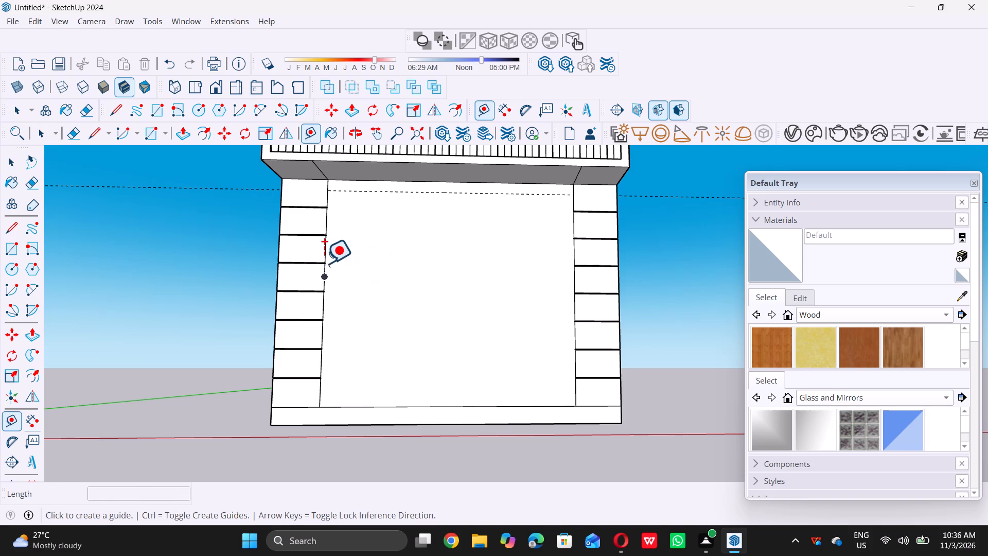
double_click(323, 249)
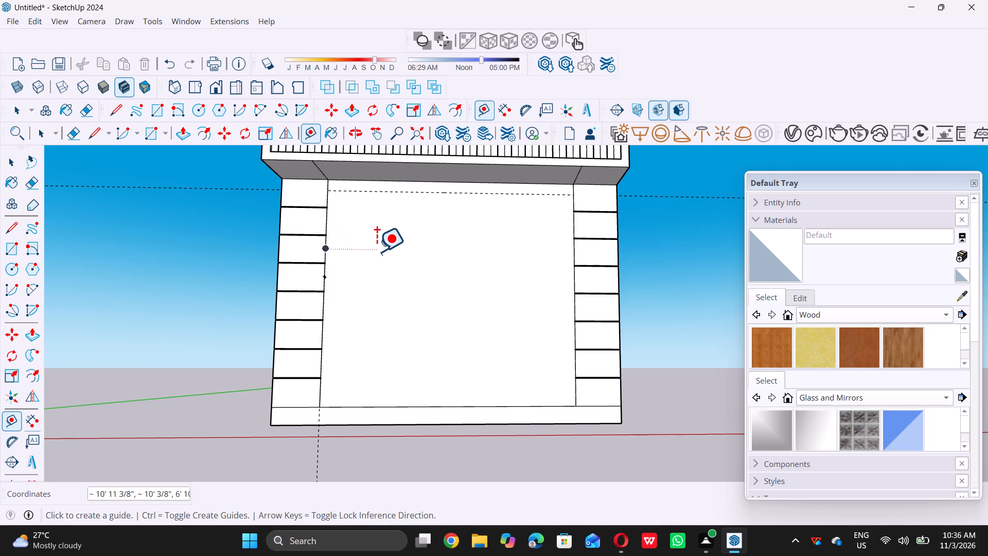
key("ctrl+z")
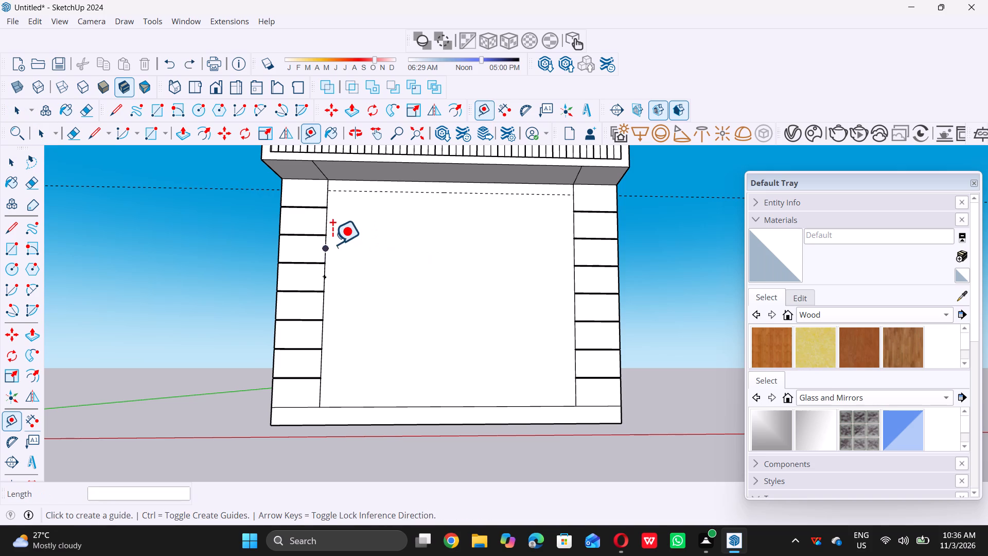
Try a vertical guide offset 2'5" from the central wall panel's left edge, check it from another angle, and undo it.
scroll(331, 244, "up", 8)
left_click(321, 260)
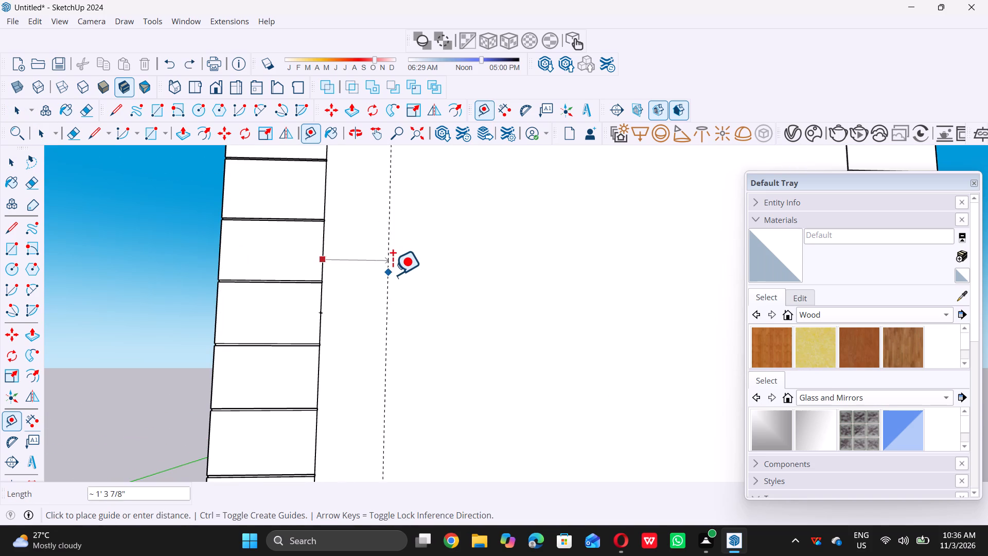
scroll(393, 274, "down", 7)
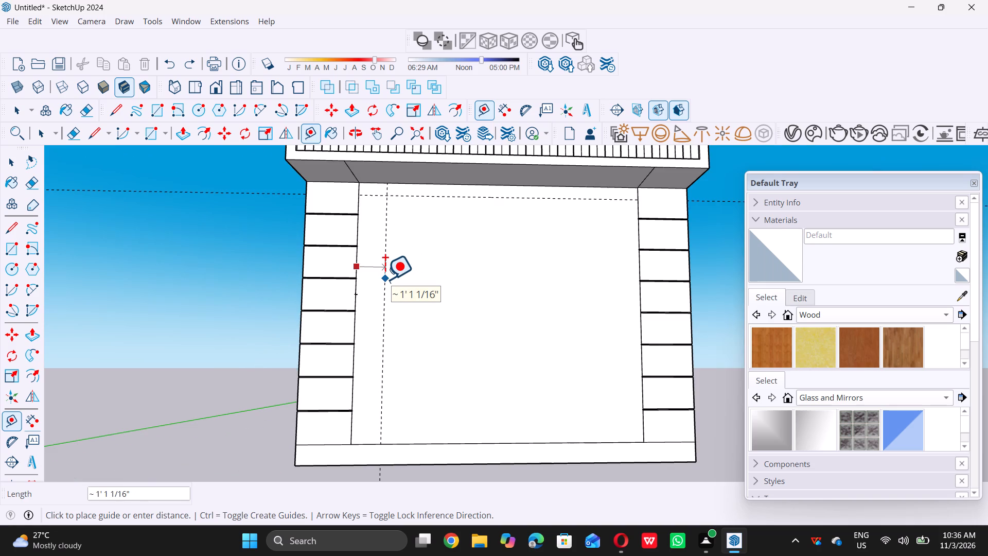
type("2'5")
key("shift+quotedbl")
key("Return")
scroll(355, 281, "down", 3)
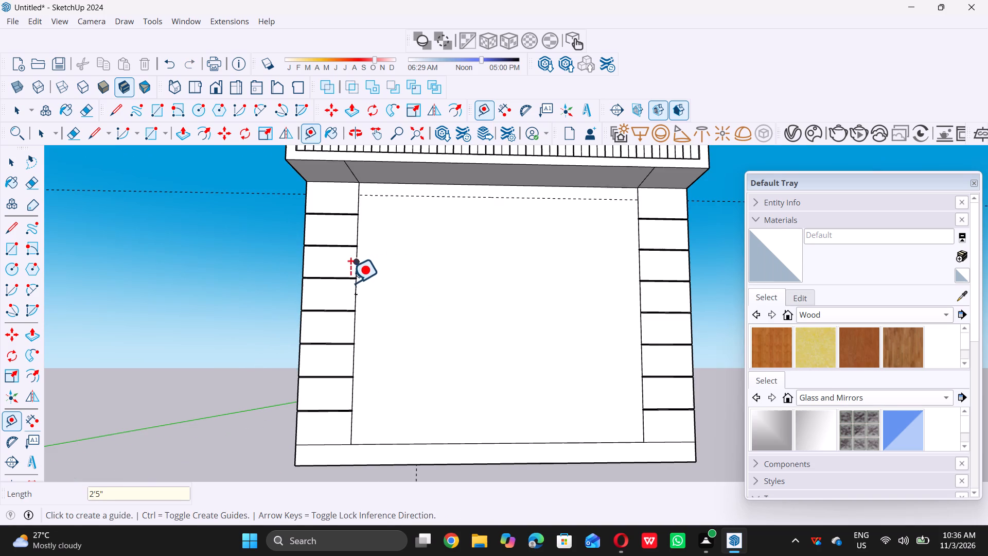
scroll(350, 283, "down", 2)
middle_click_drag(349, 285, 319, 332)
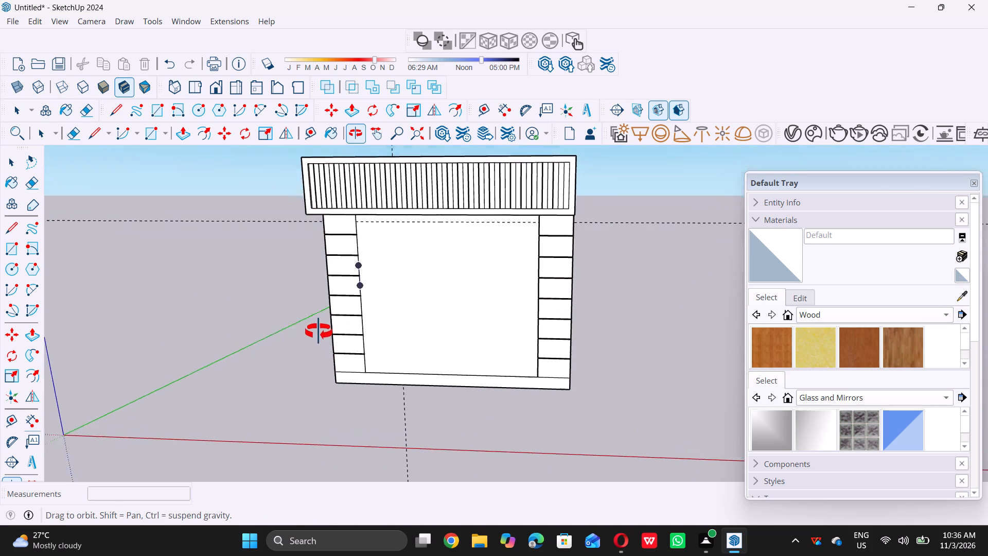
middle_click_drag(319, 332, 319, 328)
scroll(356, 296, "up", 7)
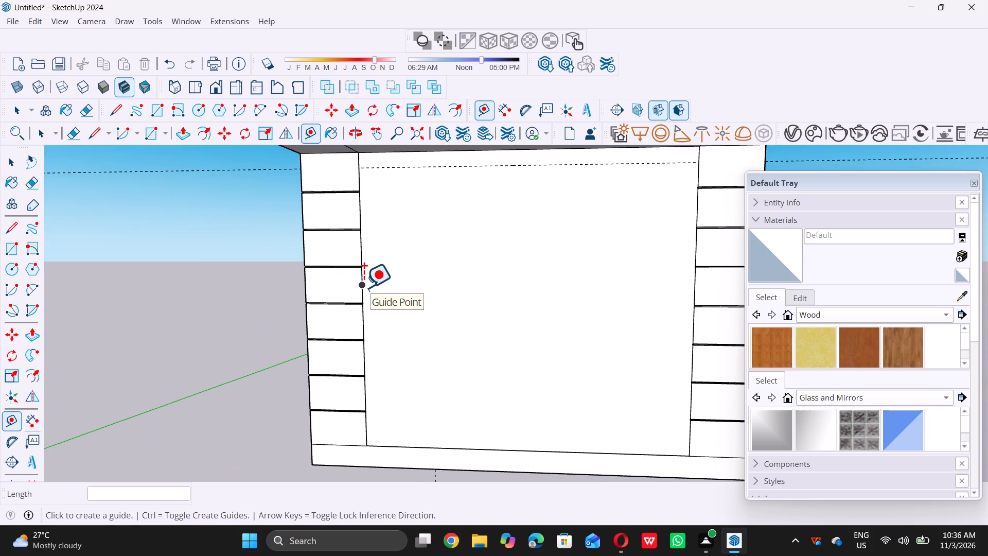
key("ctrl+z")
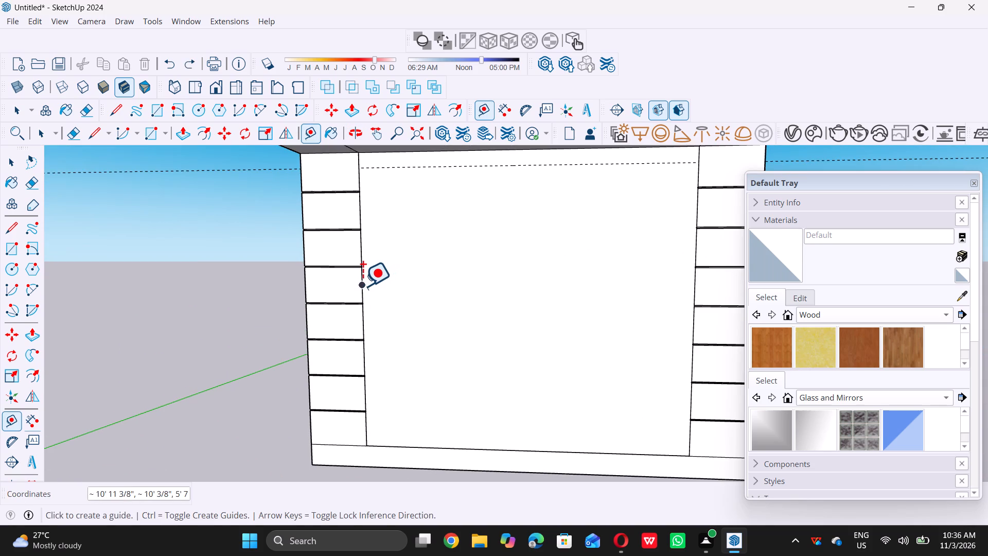
Place a vertical Tape Measure guide on the central wall panel, 2'5" in from its left edge beside the pillar.
left_click_drag(363, 286, 368, 286)
key("space")
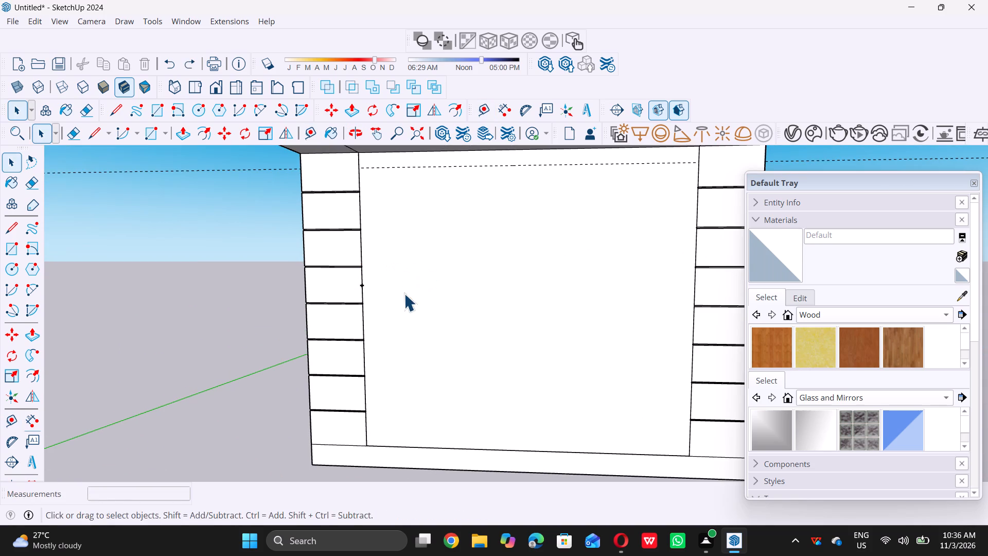
type("t")
left_click(362, 250)
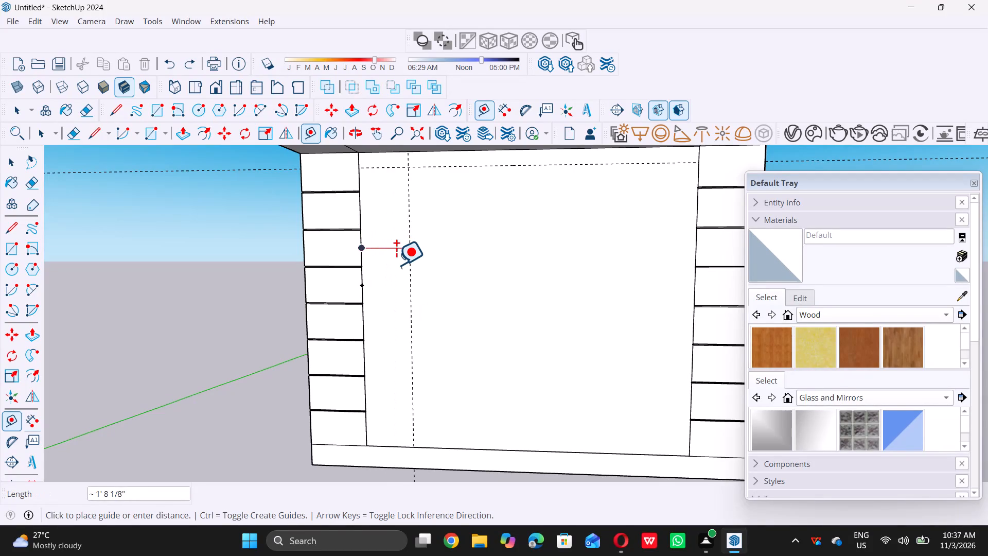
key("2")
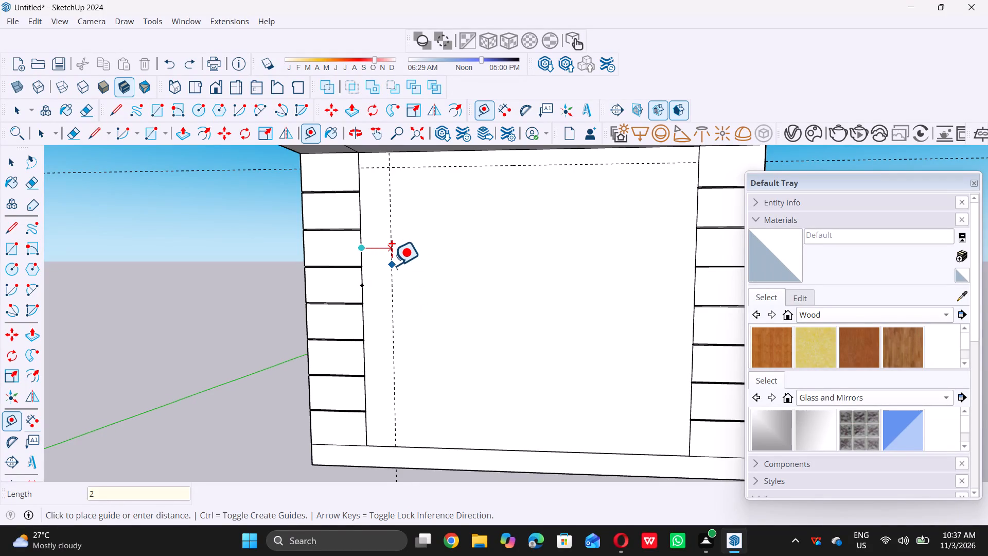
type("'5")
key("shift+quotedbl")
key("Return")
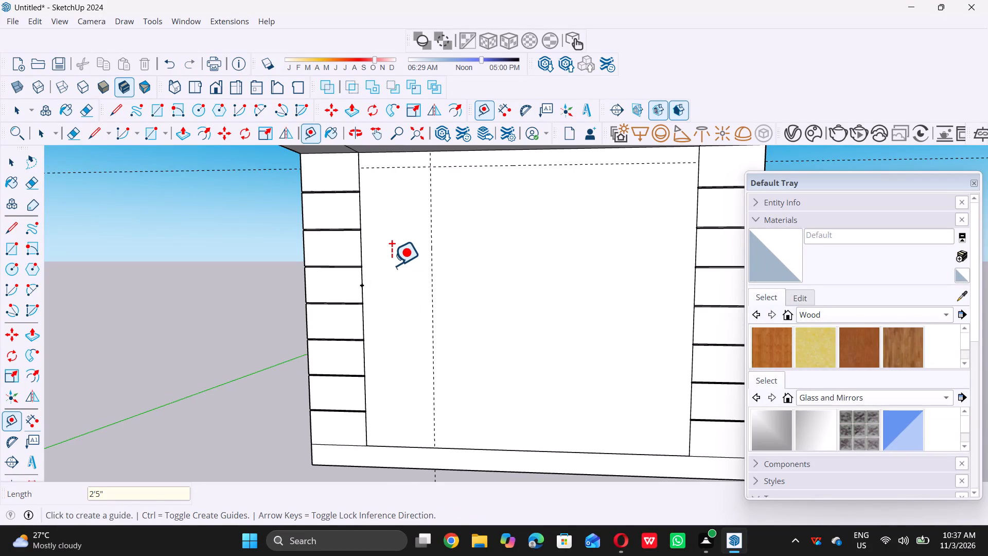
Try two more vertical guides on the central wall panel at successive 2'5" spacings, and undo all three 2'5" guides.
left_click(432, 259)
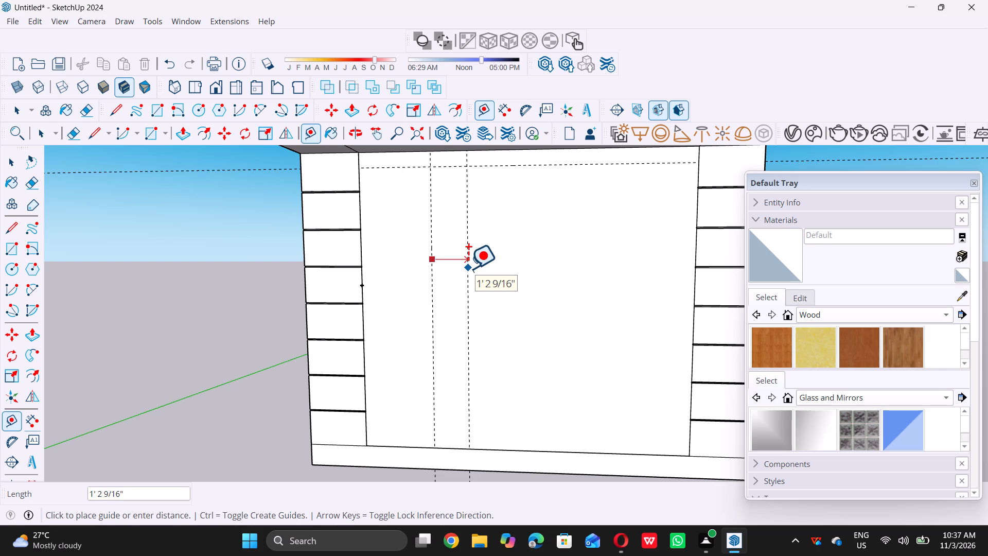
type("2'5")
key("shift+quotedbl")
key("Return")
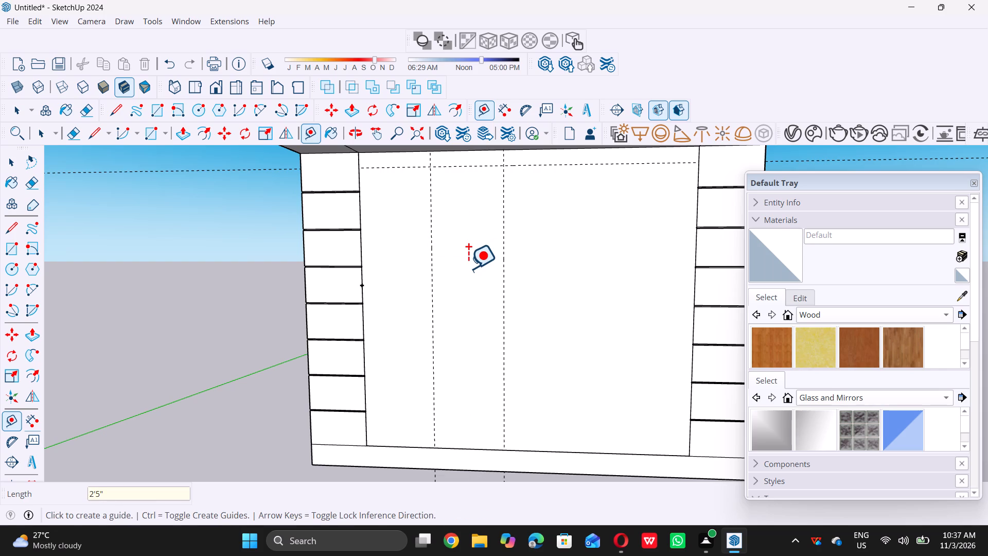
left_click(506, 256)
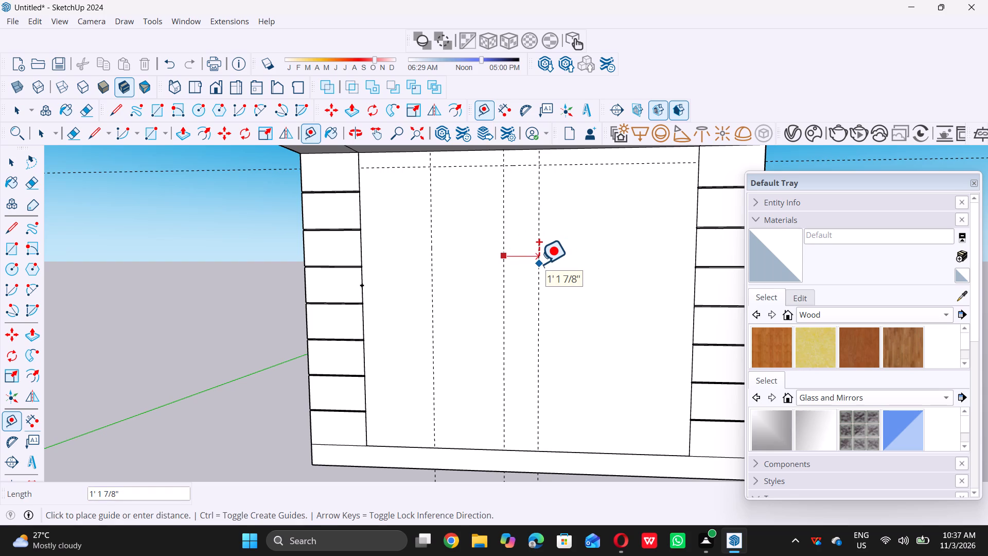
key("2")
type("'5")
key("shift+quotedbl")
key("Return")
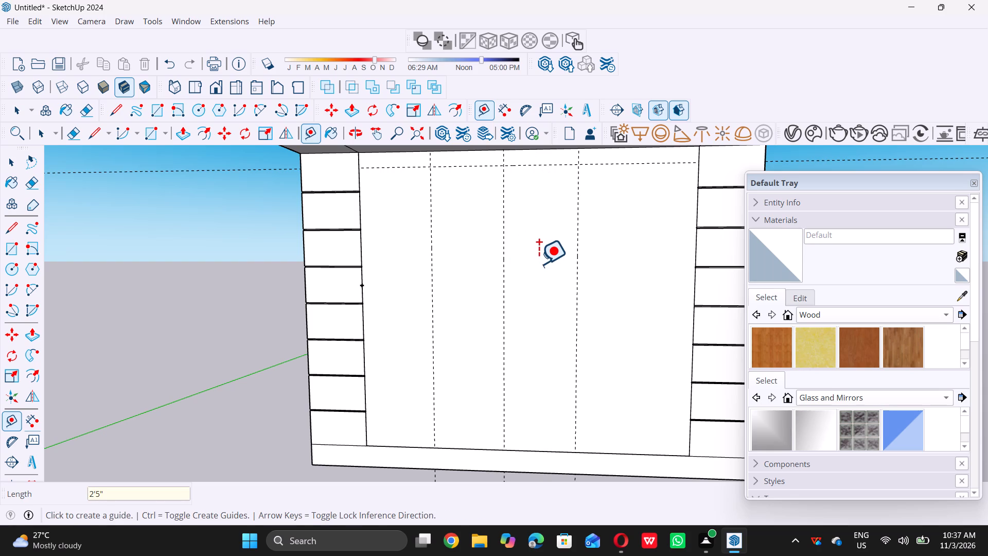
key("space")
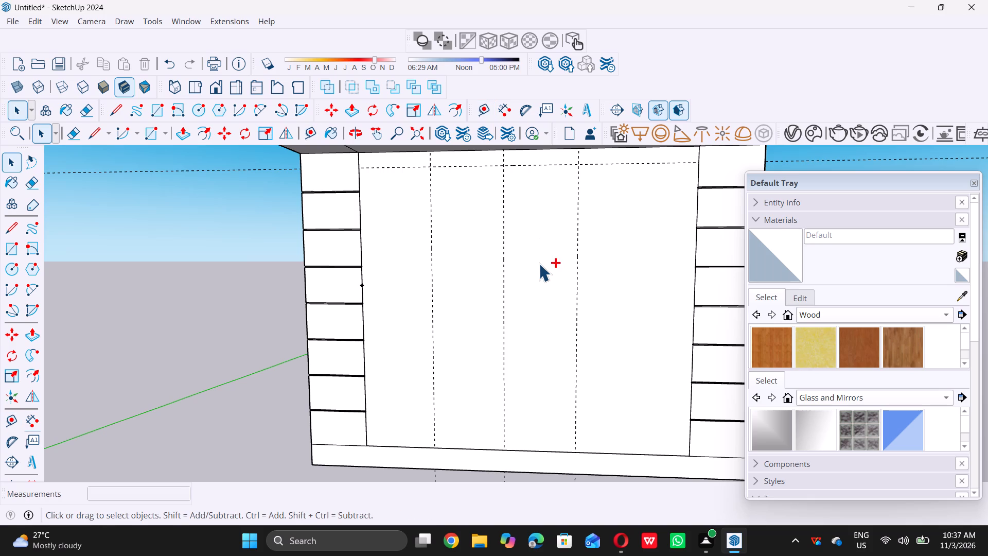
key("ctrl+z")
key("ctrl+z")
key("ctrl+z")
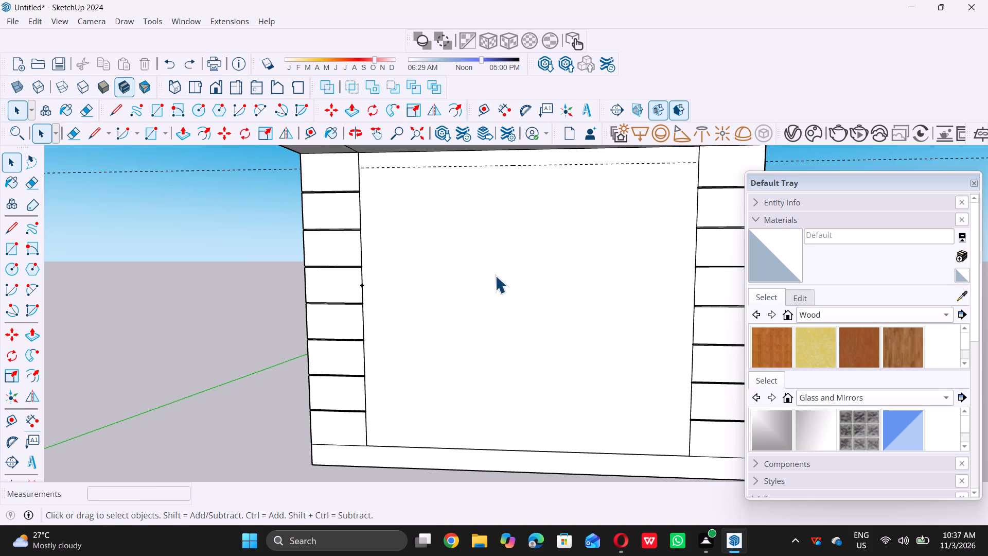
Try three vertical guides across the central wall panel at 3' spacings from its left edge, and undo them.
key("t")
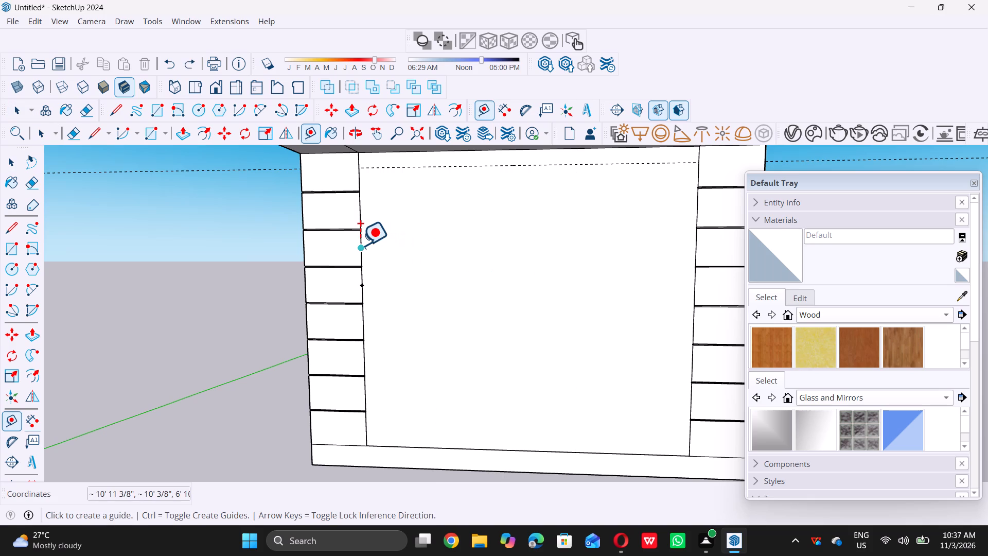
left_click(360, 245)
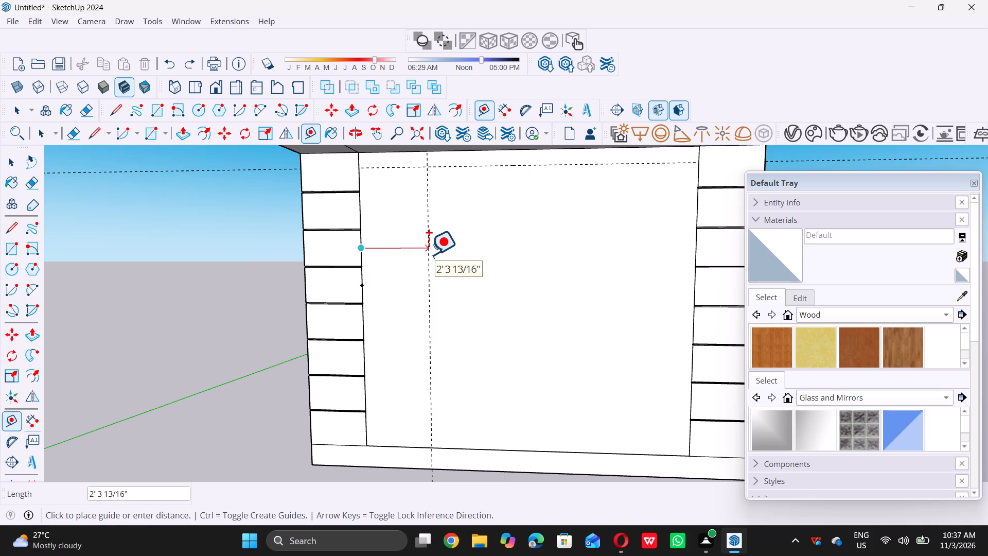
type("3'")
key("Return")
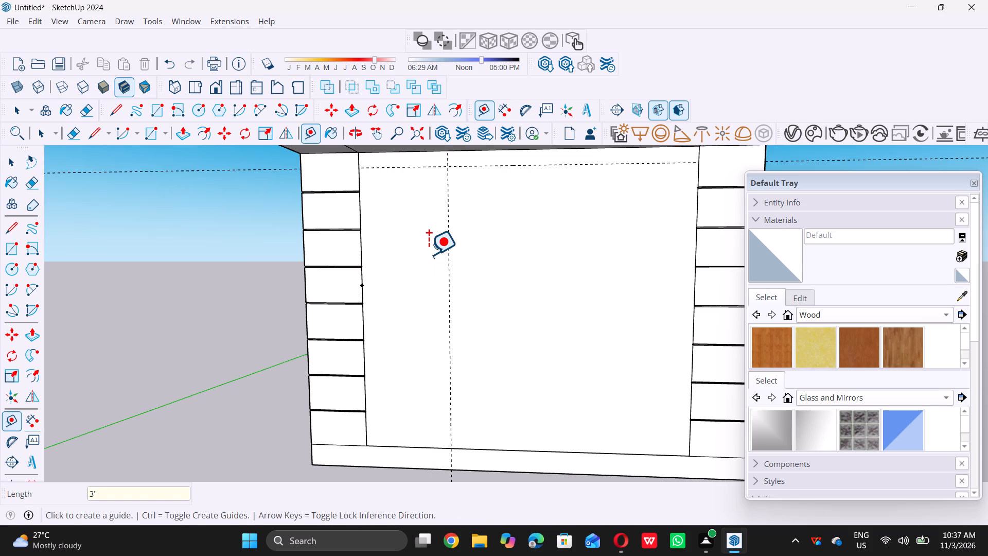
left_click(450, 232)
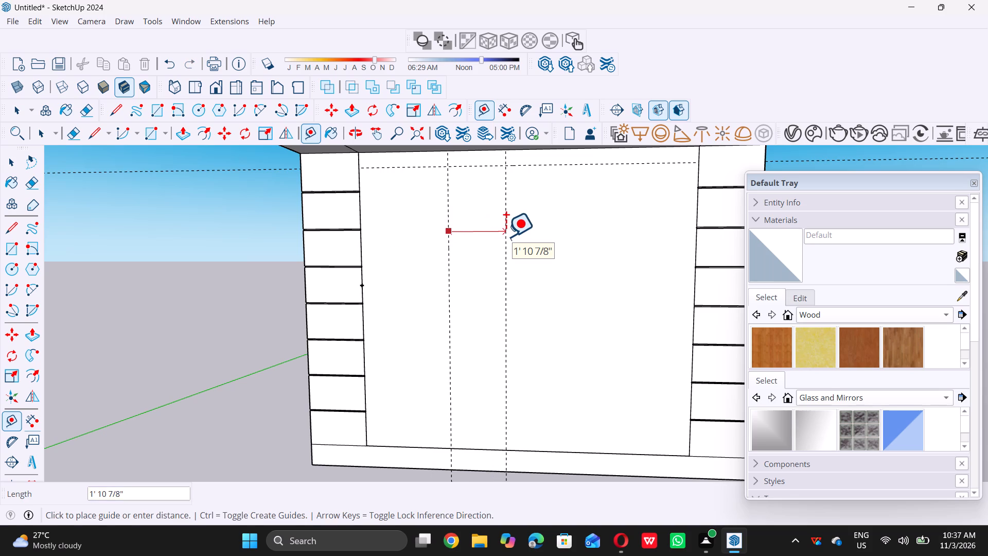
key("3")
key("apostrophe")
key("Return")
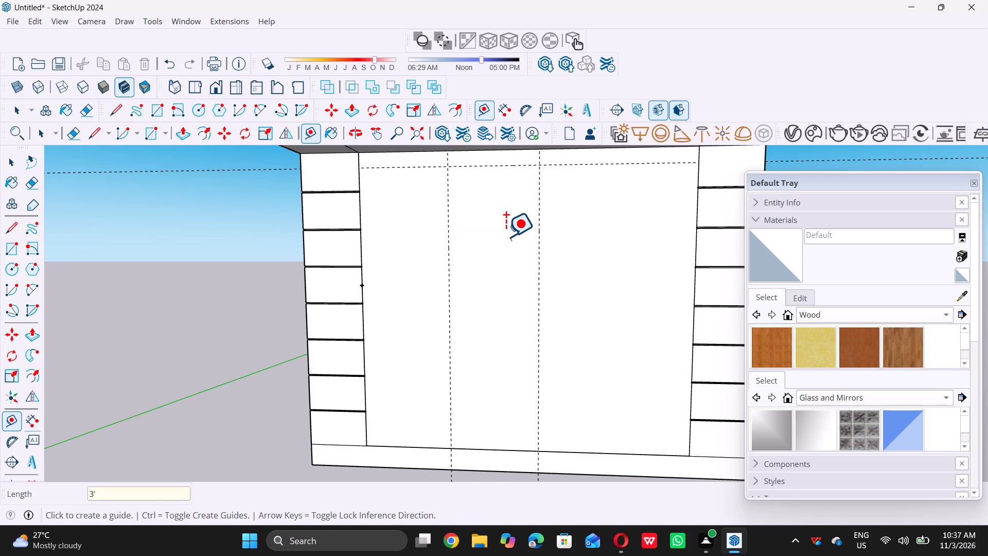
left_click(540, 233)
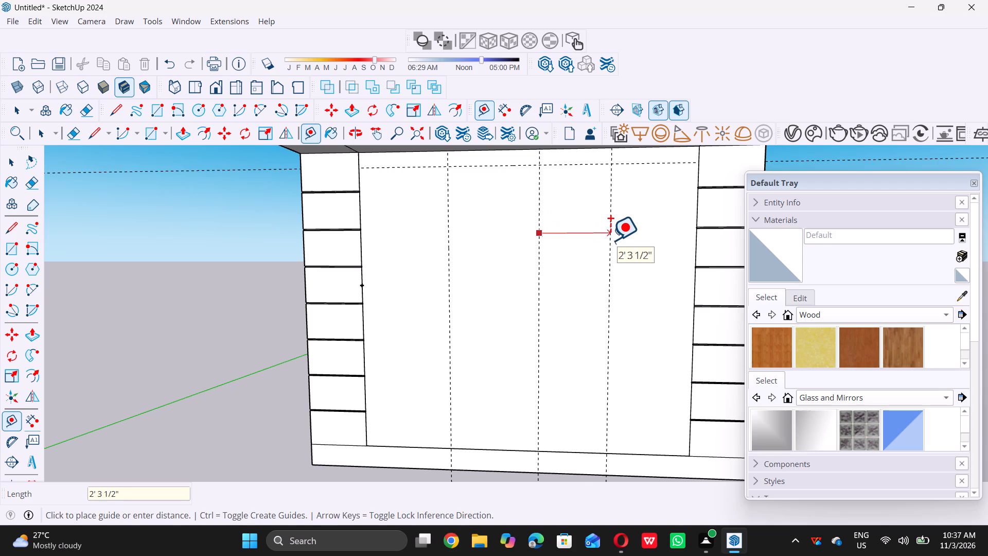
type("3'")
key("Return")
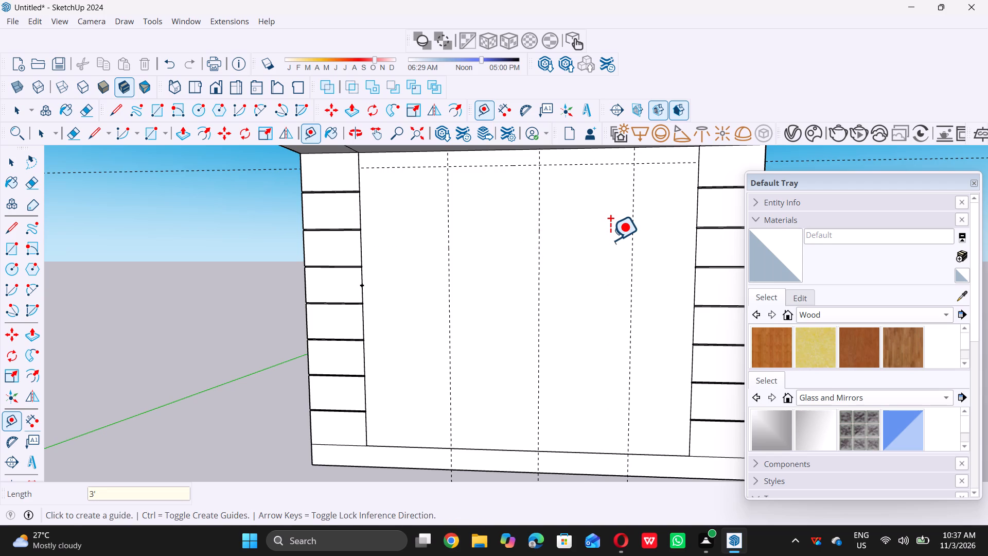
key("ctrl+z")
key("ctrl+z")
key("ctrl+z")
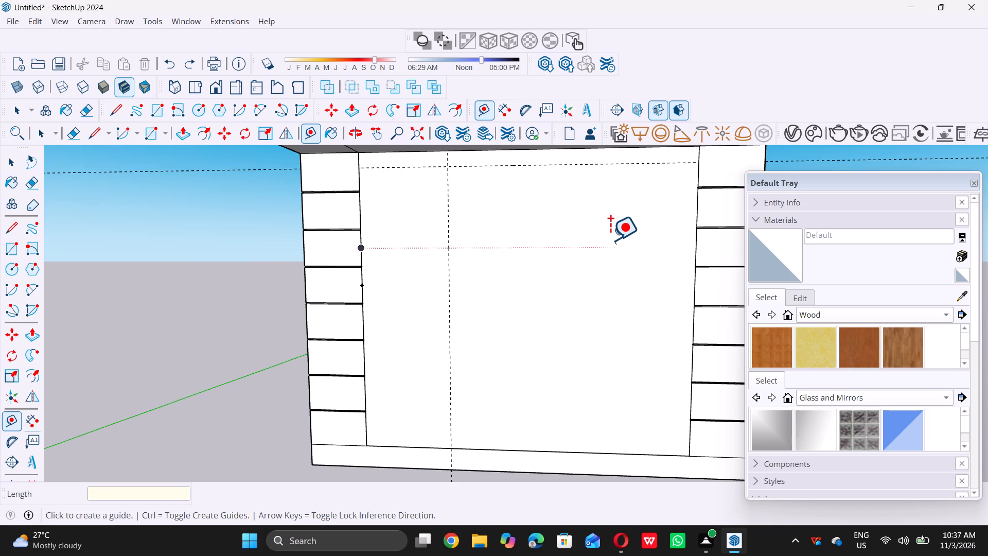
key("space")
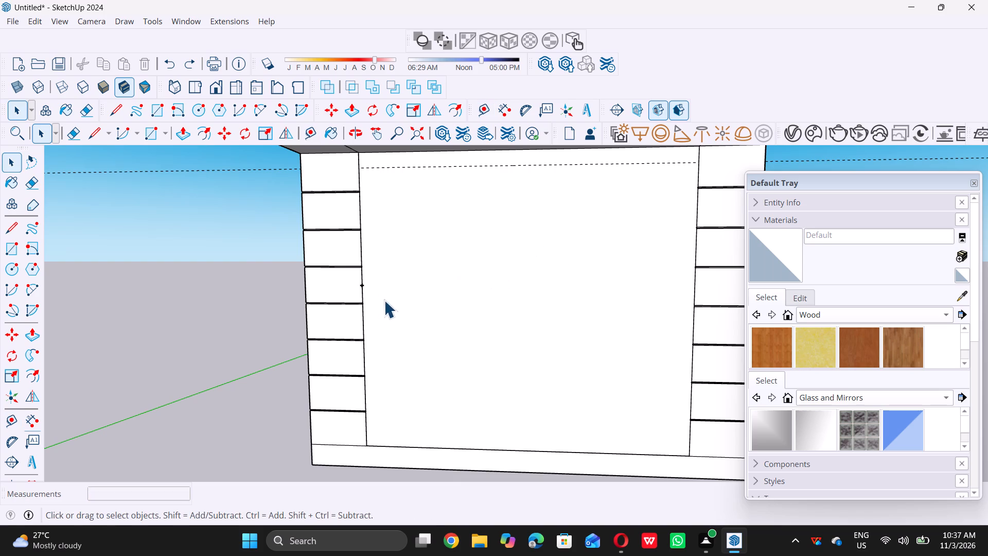
Copy the lowest segment of the central panel's left vertical edge 11' along the base to the panel's opposite bottom corner.
scroll(373, 449, "up", 13)
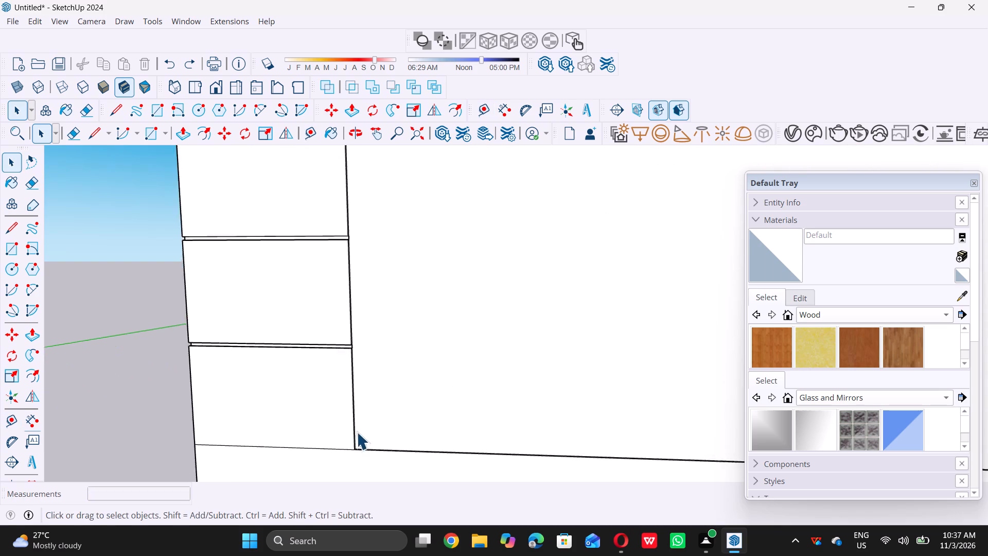
middle_click_drag(354, 425, 320, 430)
scroll(359, 421, "up", 11)
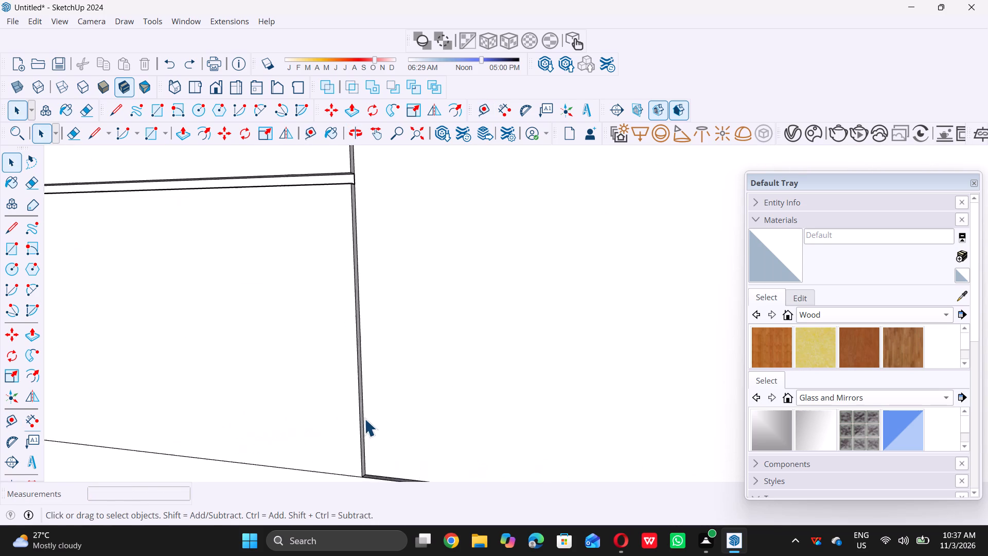
scroll(363, 419, "up", 9)
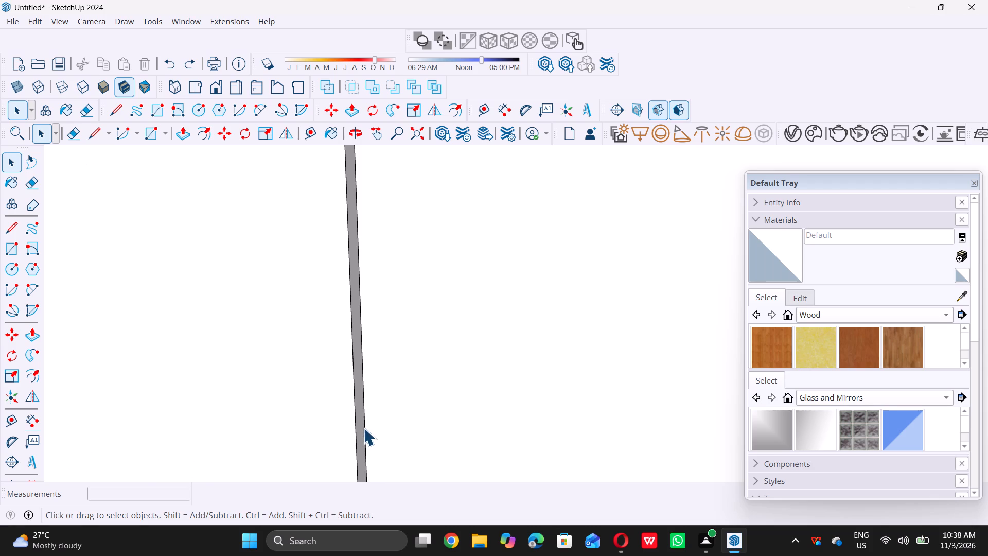
left_click(363, 428)
scroll(379, 407, "down", 15)
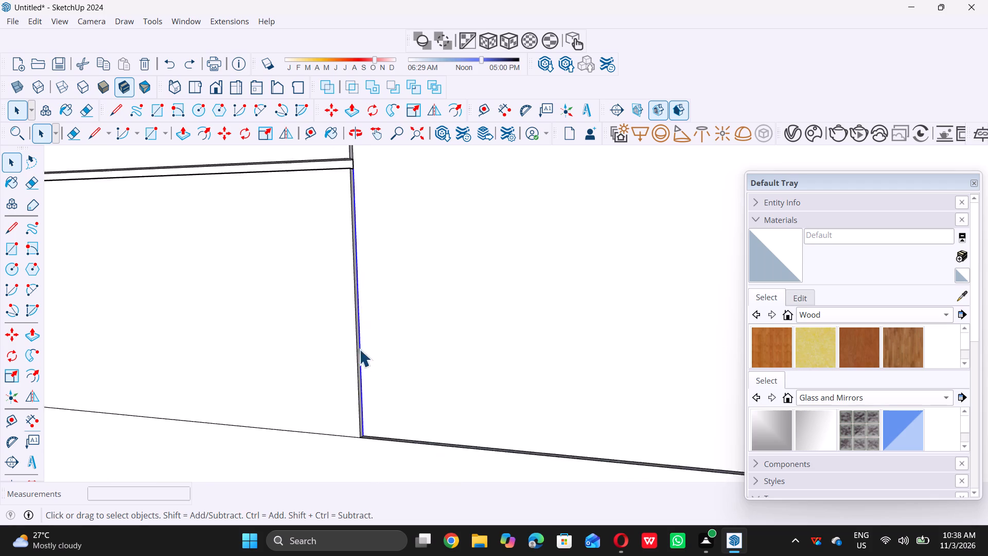
key("m")
scroll(362, 413, "up", 6)
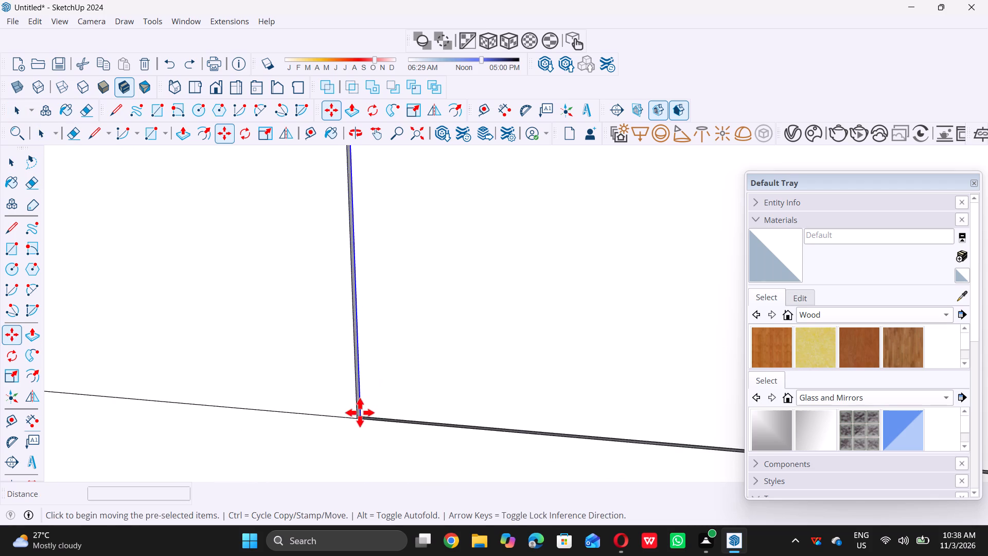
scroll(360, 412, "up", 9)
left_click(363, 420)
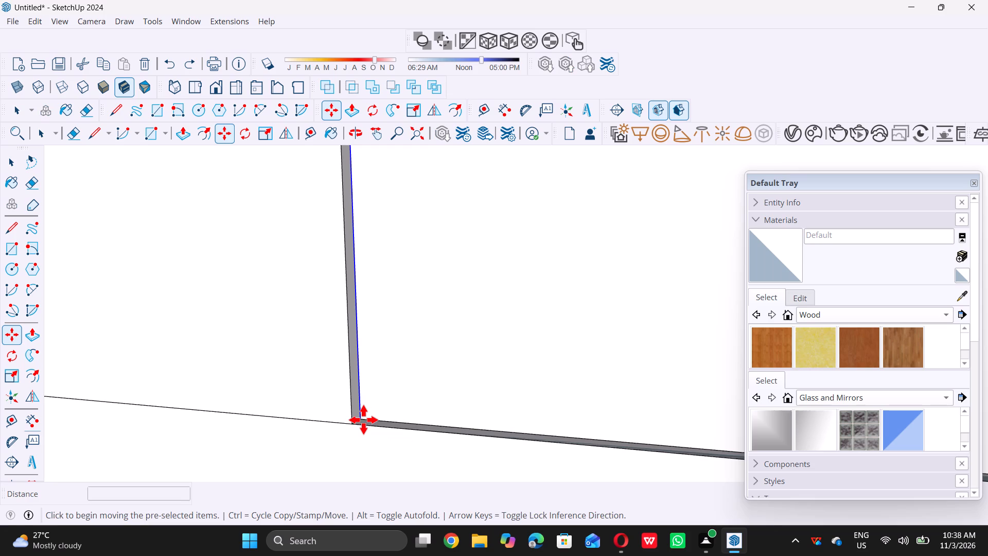
scroll(420, 427, "down", 6)
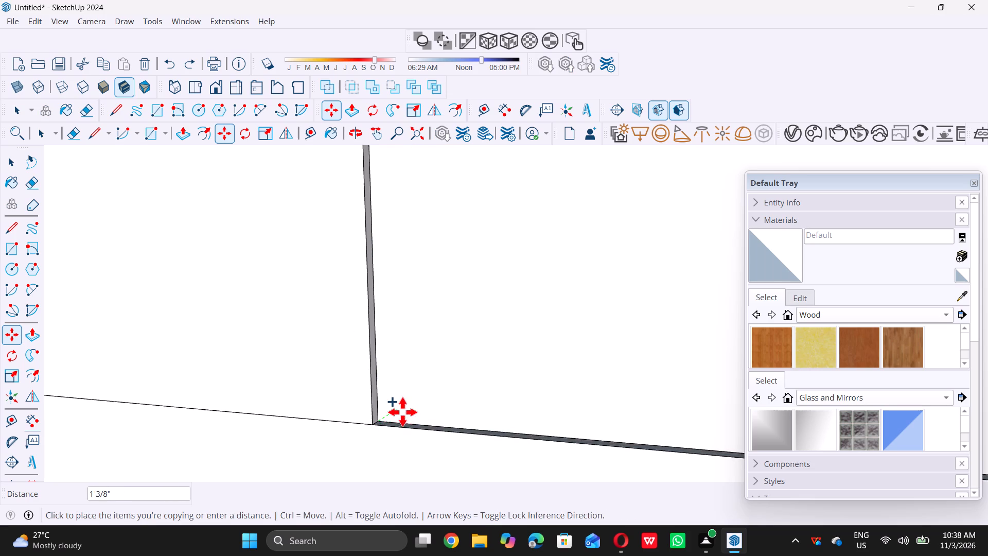
scroll(402, 412, "down", 20)
scroll(402, 412, "down", 6)
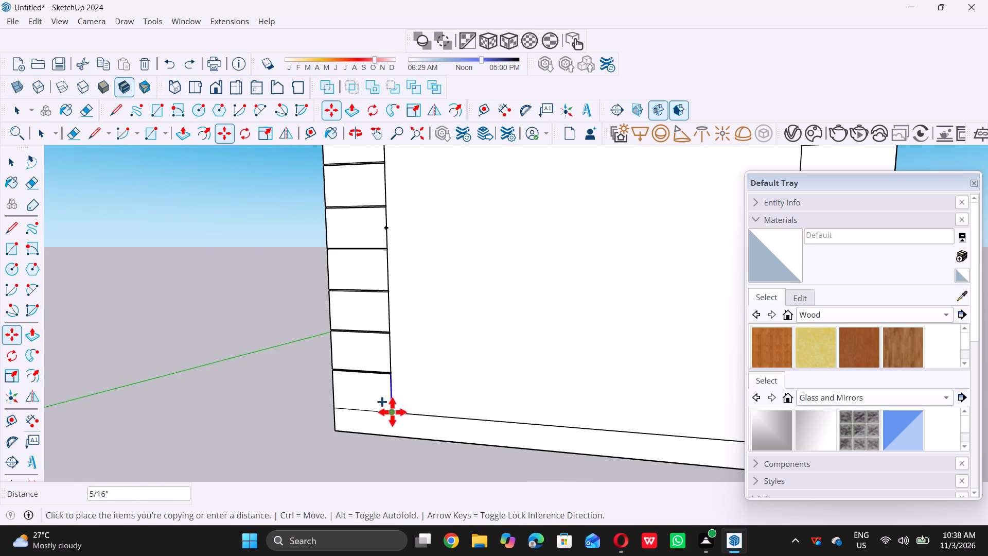
scroll(392, 412, "down", 7)
middle_click_drag(578, 418, 621, 432)
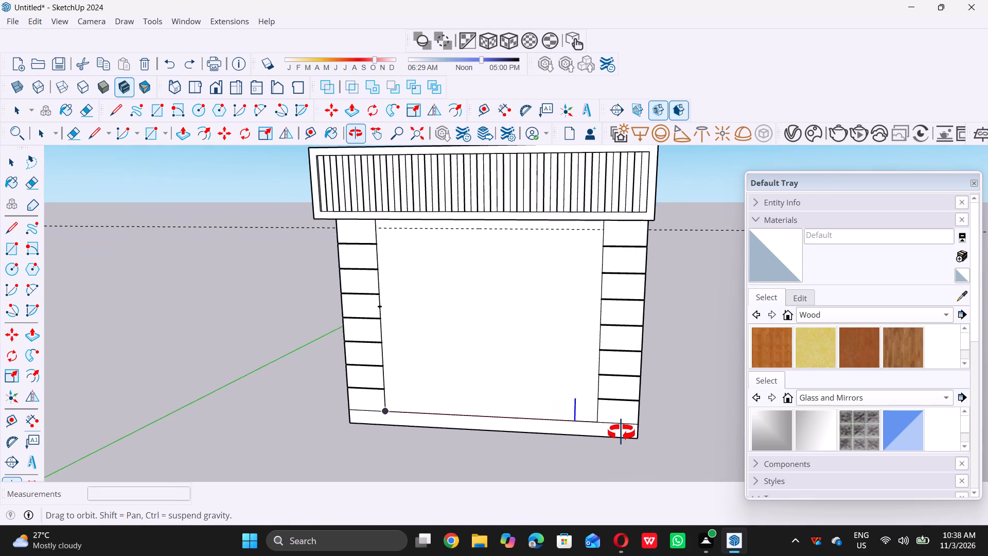
middle_click_drag(621, 432, 628, 428)
scroll(584, 420, "up", 16)
scroll(592, 418, "up", 18)
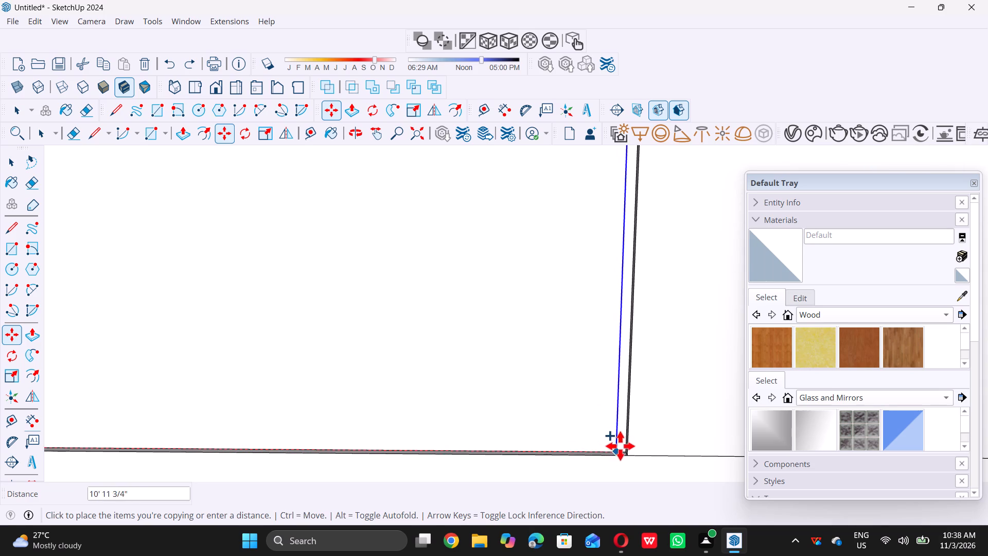
left_click(624, 448)
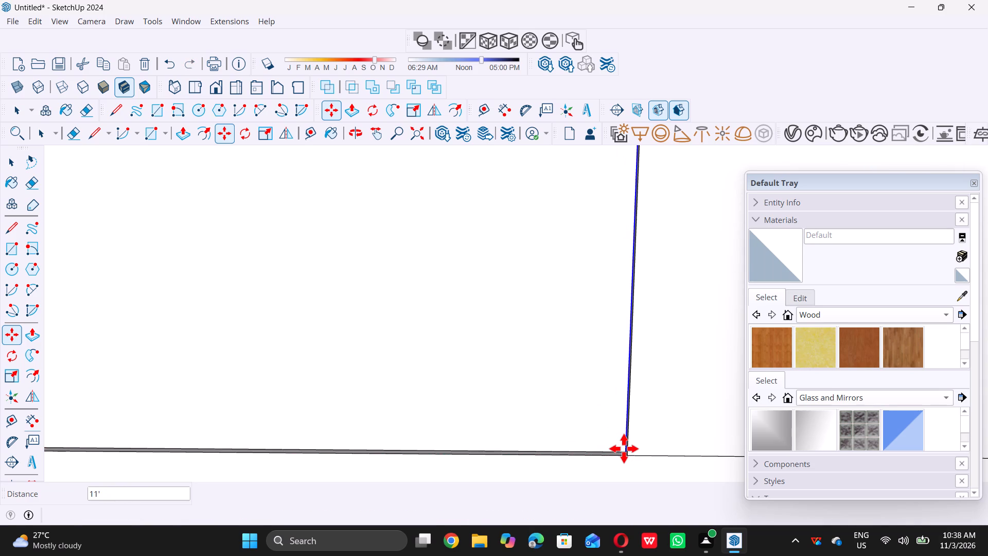
Divide the copy distance with /4 to array the short vertical edge evenly across the central panel's base.
key("slash")
key("4")
key("Return")
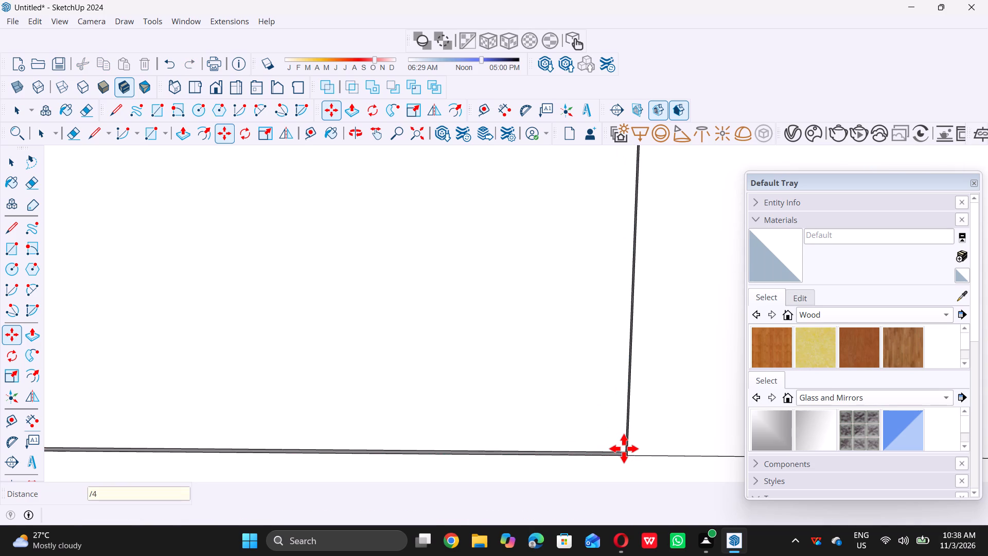
key("space")
Examine the short vertical division lines along the central panel's base, closing in on the foot of the first one.
scroll(593, 457, "down", 16)
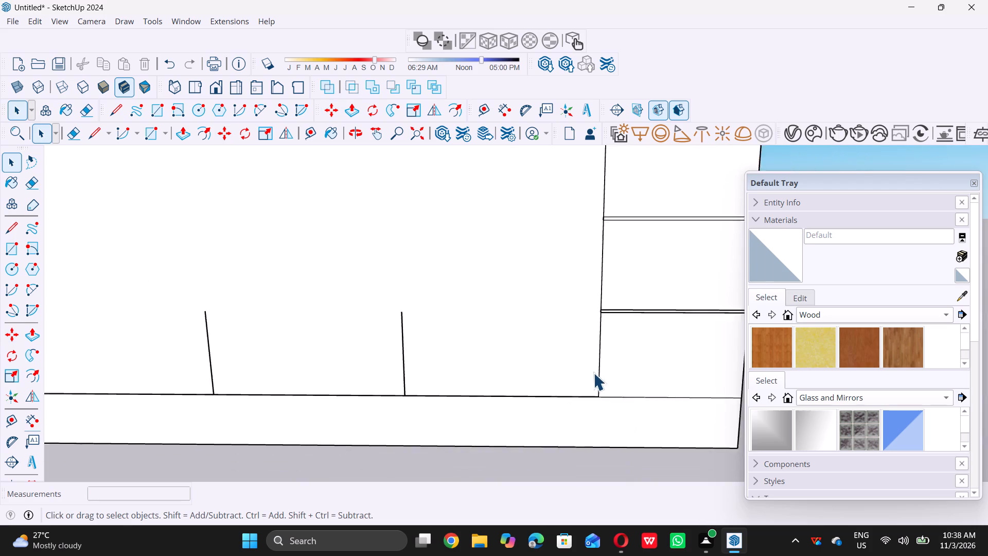
scroll(593, 373, "down", 20)
scroll(593, 373, "down", 1)
middle_click_drag(569, 399, 518, 374)
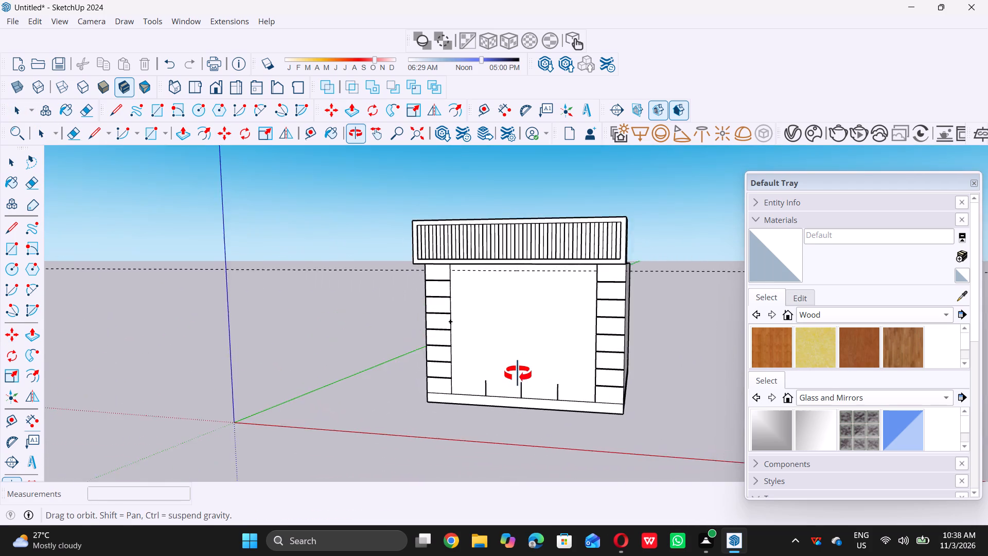
middle_click_drag(518, 374, 523, 358)
scroll(497, 372, "up", 9)
scroll(473, 406, "up", 5)
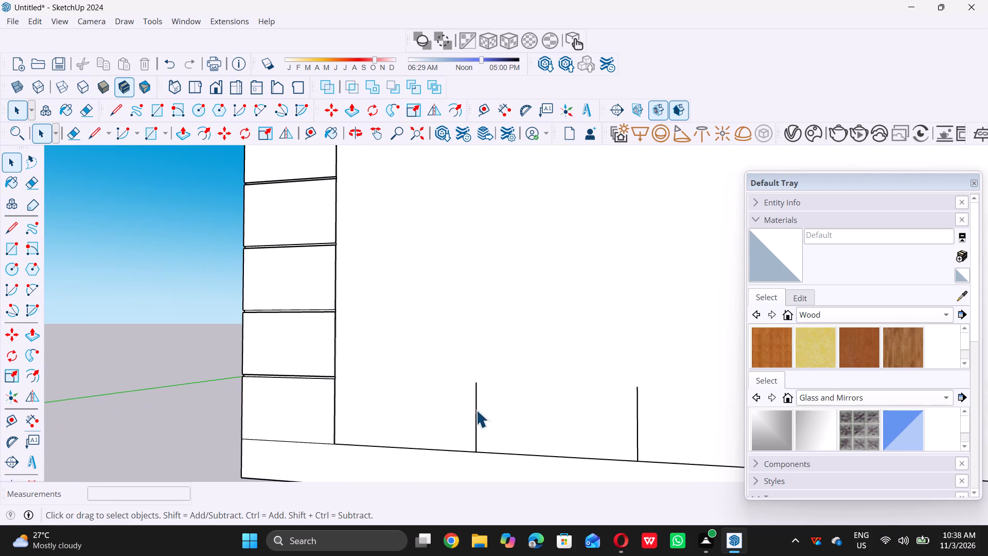
middle_click_drag(481, 414, 483, 463)
scroll(483, 470, "up", 14)
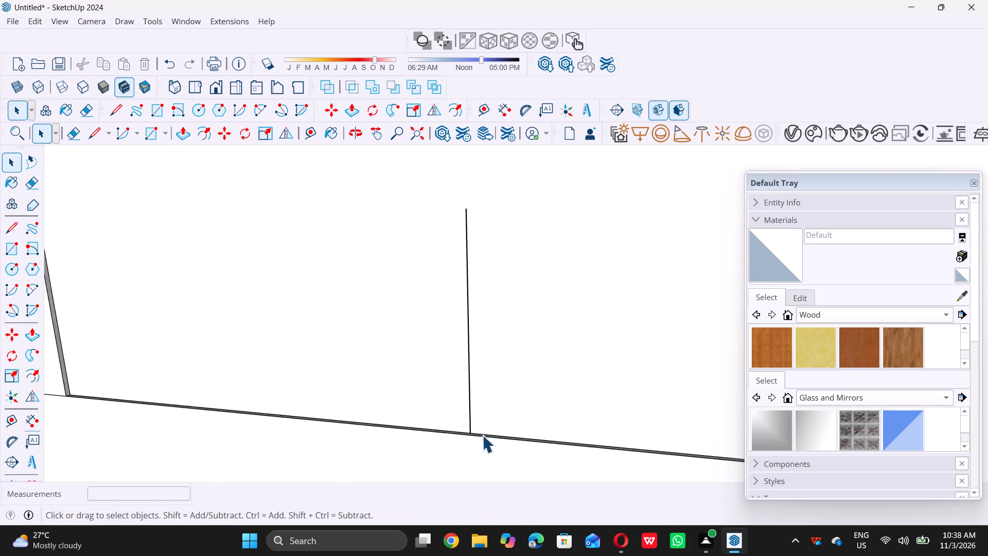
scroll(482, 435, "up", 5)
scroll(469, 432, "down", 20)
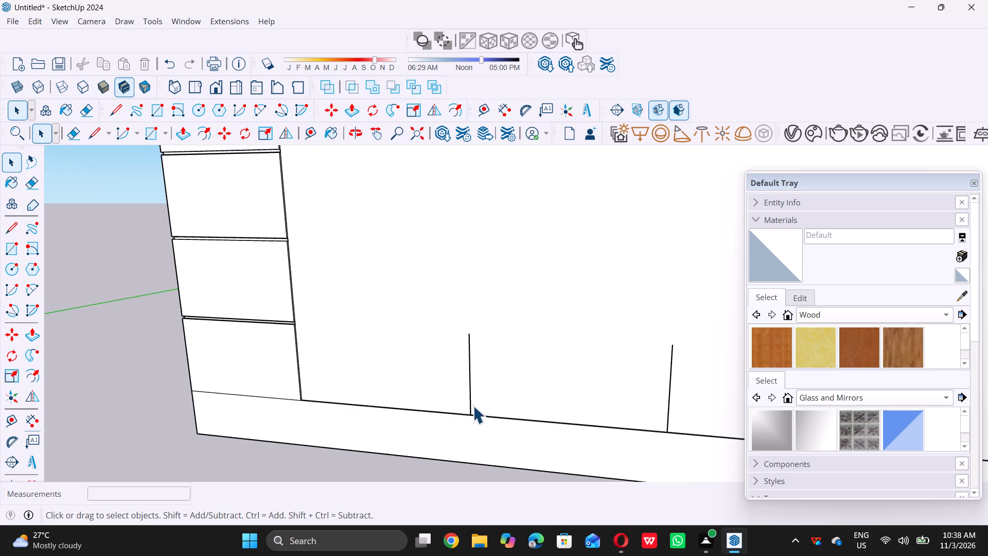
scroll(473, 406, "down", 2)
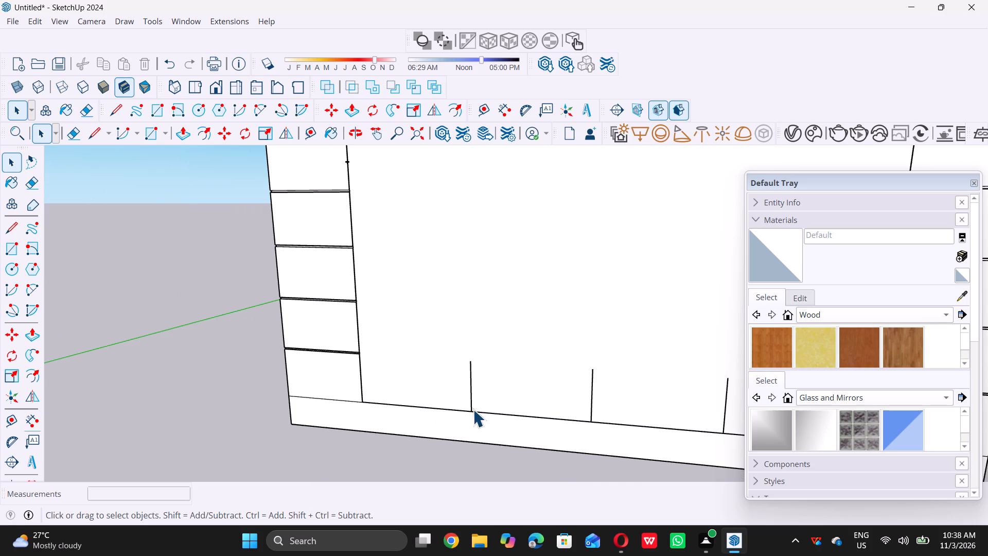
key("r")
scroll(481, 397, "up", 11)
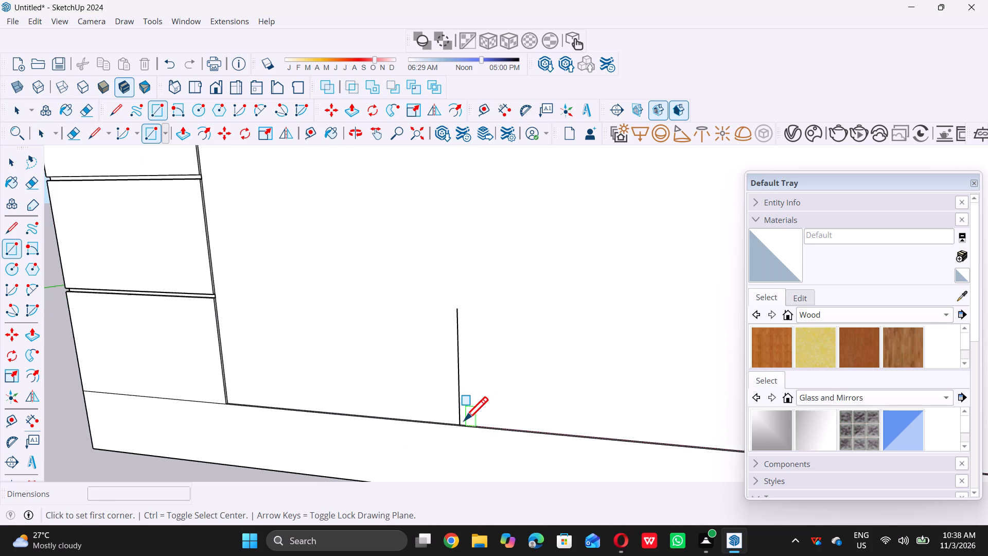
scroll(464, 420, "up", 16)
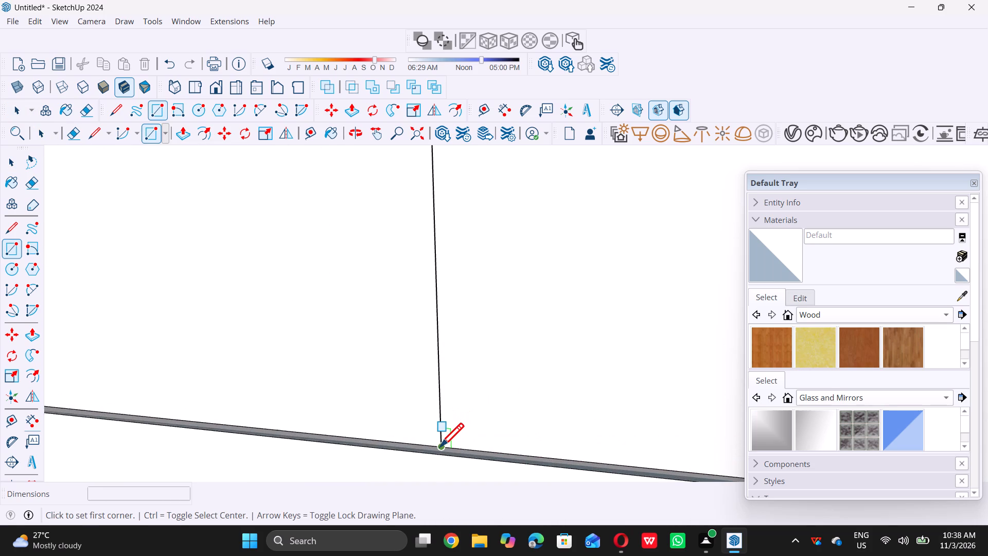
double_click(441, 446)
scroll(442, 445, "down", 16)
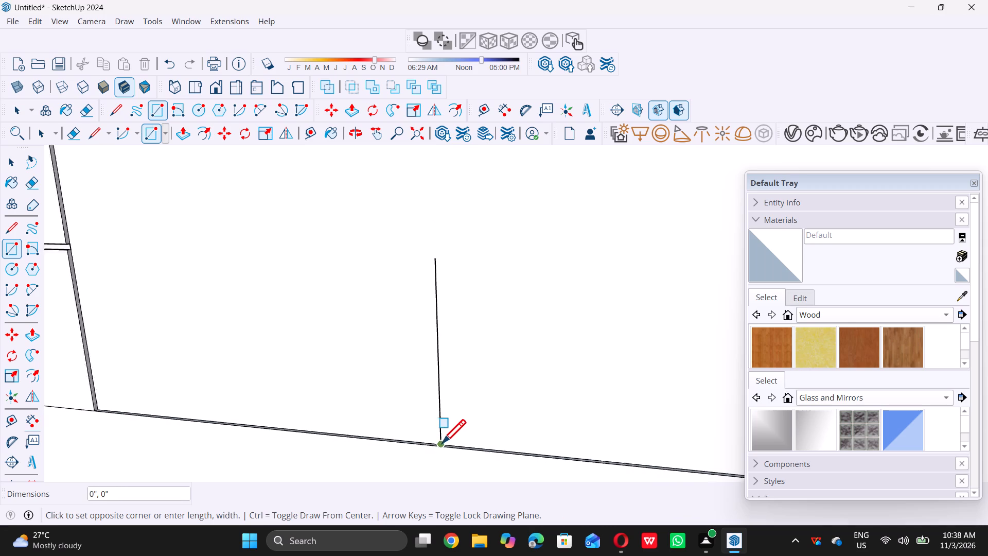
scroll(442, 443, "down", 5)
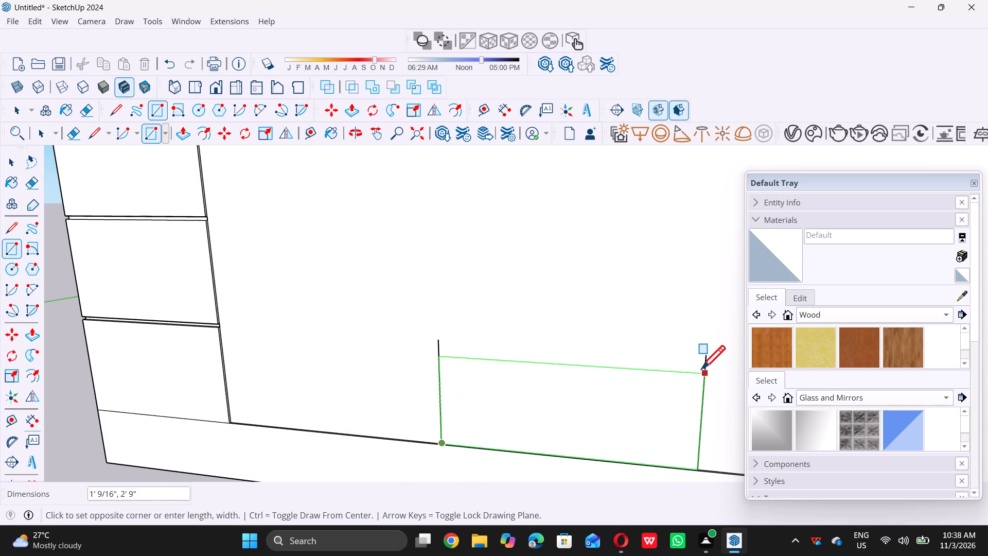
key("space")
Draw a vertical line about 8' 9 1/2" long from the top of the first short division line to the header's underside.
type("l")
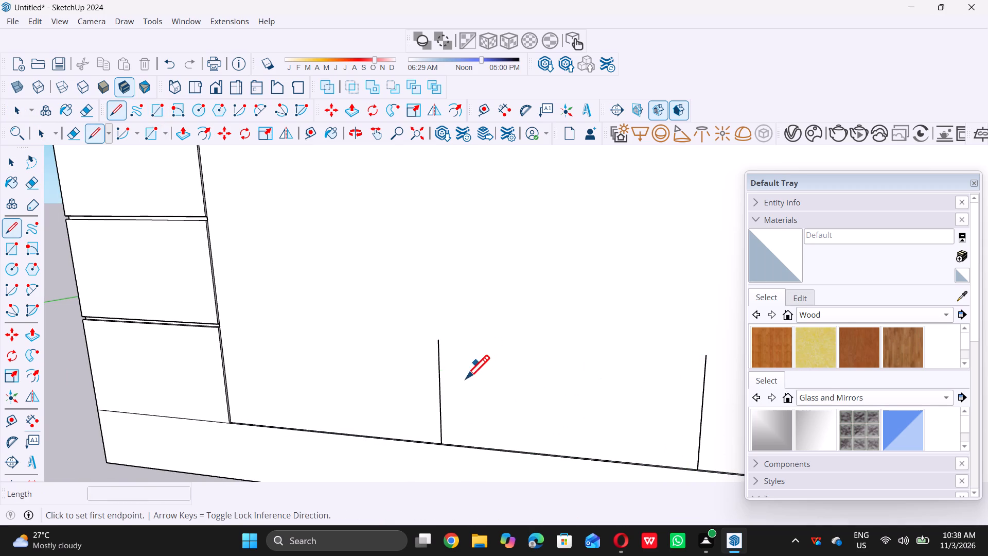
double_click(438, 340)
scroll(439, 340, "down", 4)
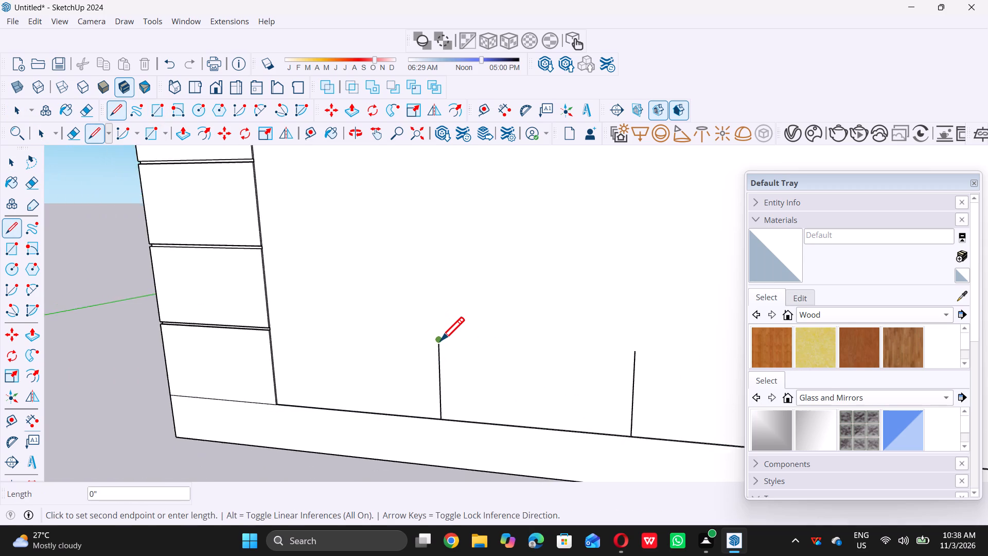
scroll(440, 340, "down", 16)
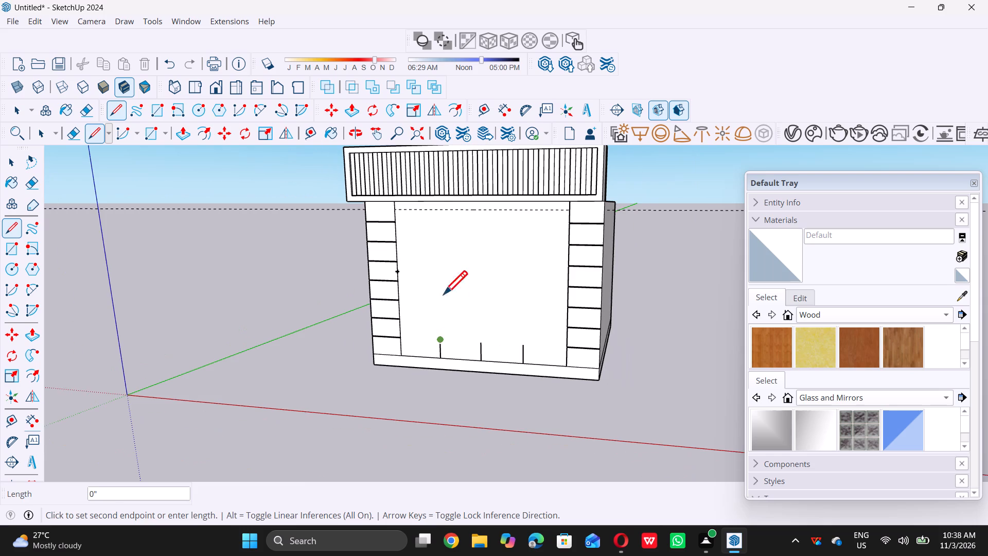
middle_click_drag(439, 215, 443, 187)
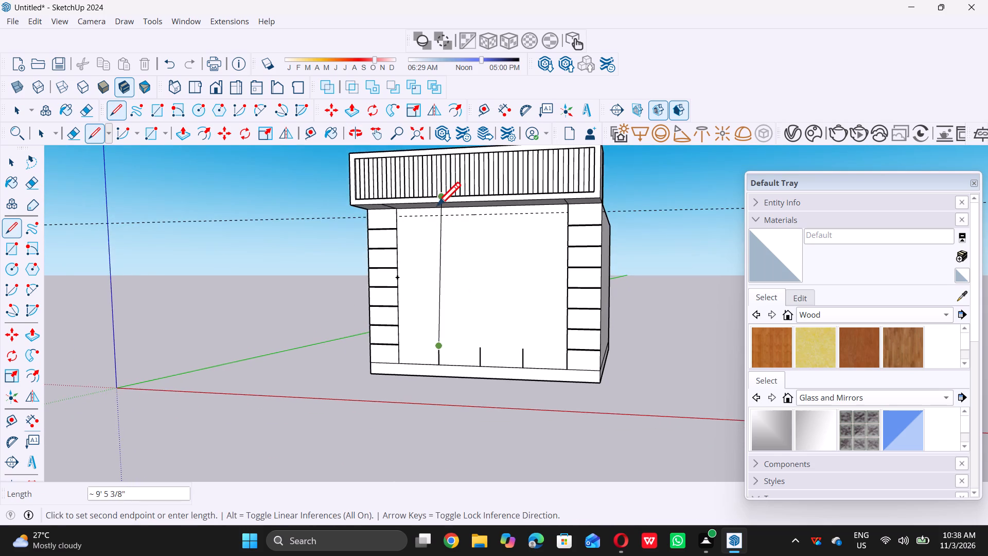
scroll(437, 208, "up", 10)
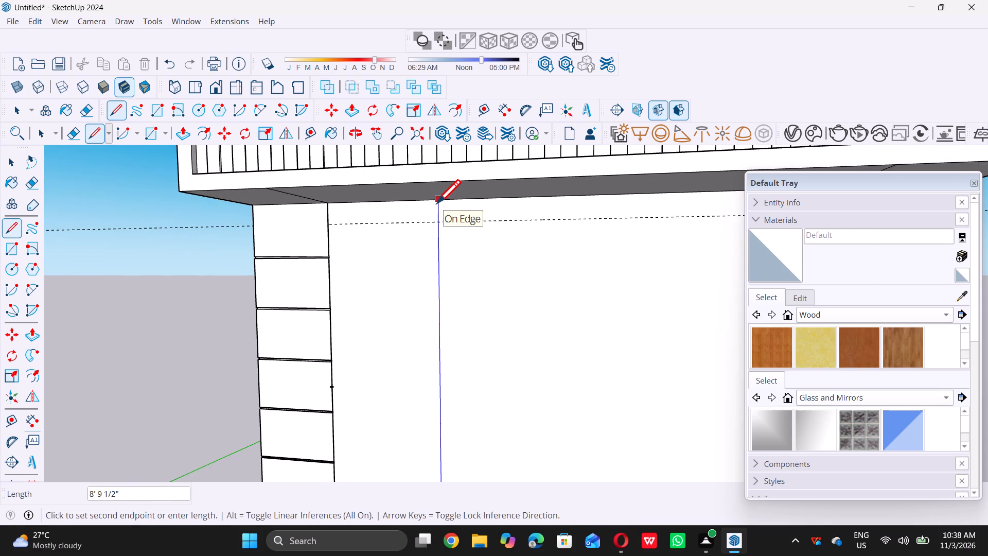
double_click(437, 202)
Extend the second and third short division lines vertically to the header's underside with lines about 8' 9 1/2" long.
scroll(433, 222, "down", 11)
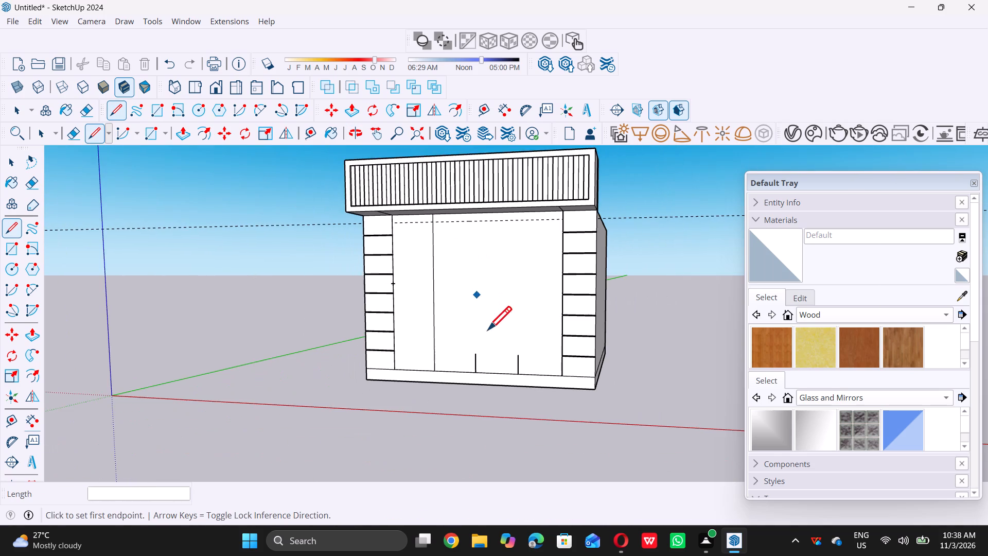
scroll(483, 336, "up", 13)
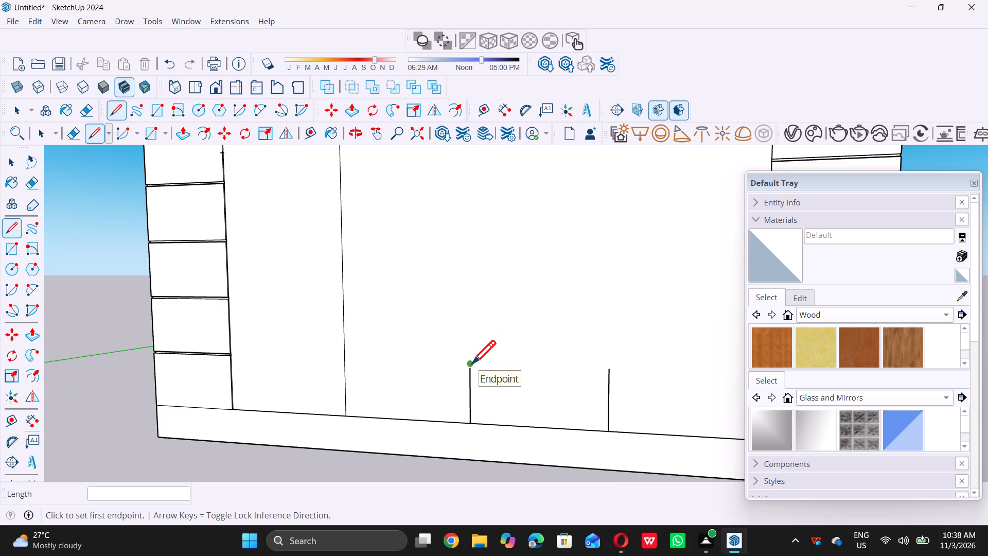
left_click(472, 363)
scroll(472, 363, "down", 9)
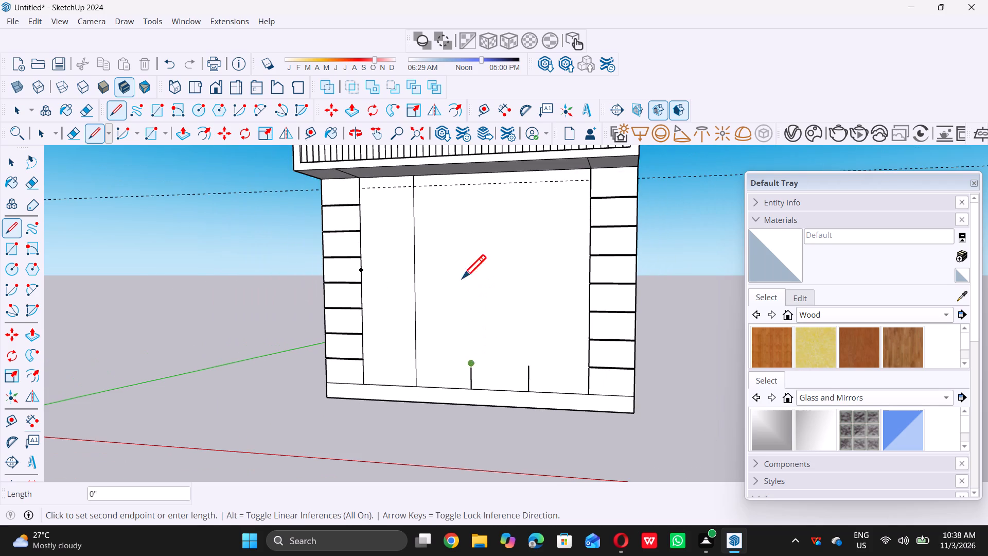
left_click(471, 175)
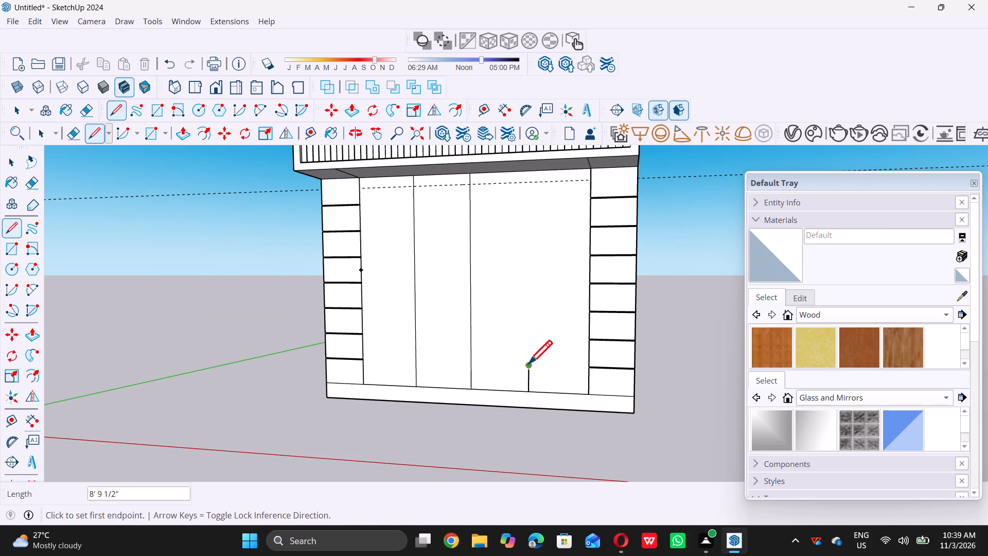
left_click(528, 366)
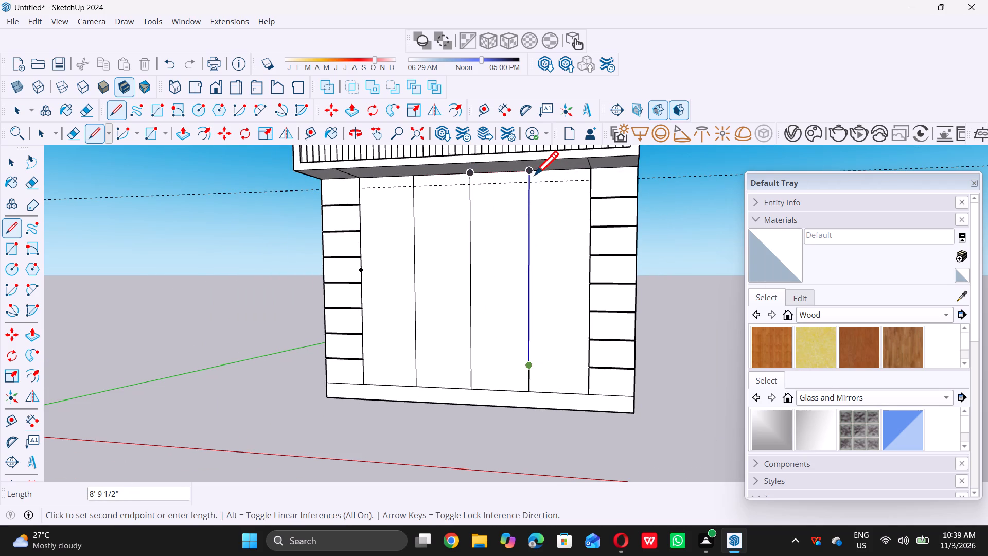
left_click(535, 173)
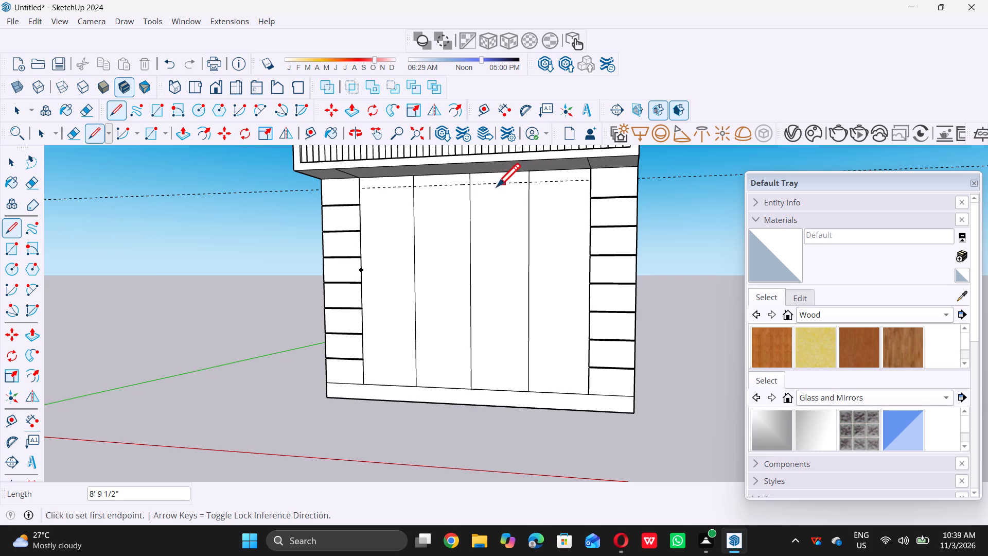
scroll(495, 197, "down", 6)
key("space")
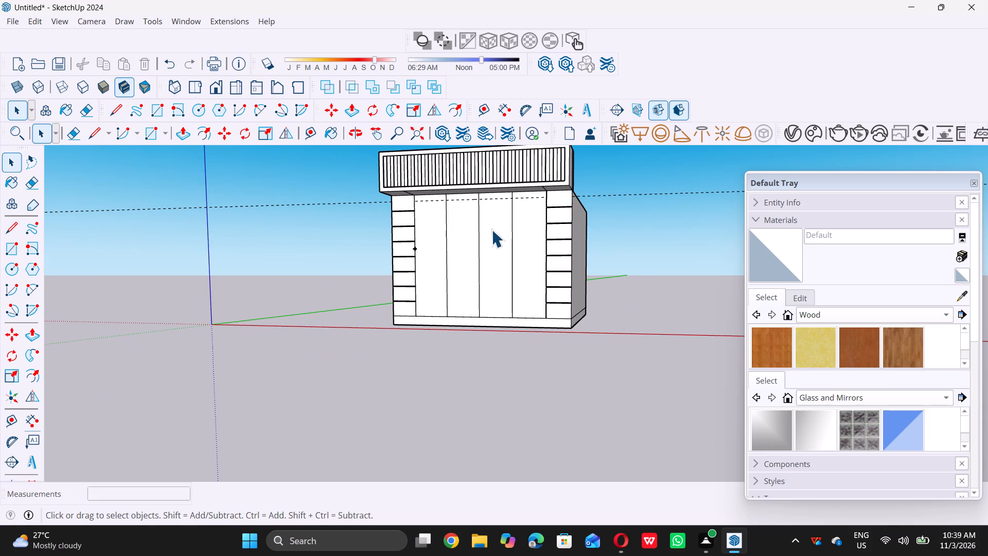
Examine the facade and its divided central panel from several angles.
scroll(469, 236, "down", 5)
middle_click_drag(460, 276, 506, 272)
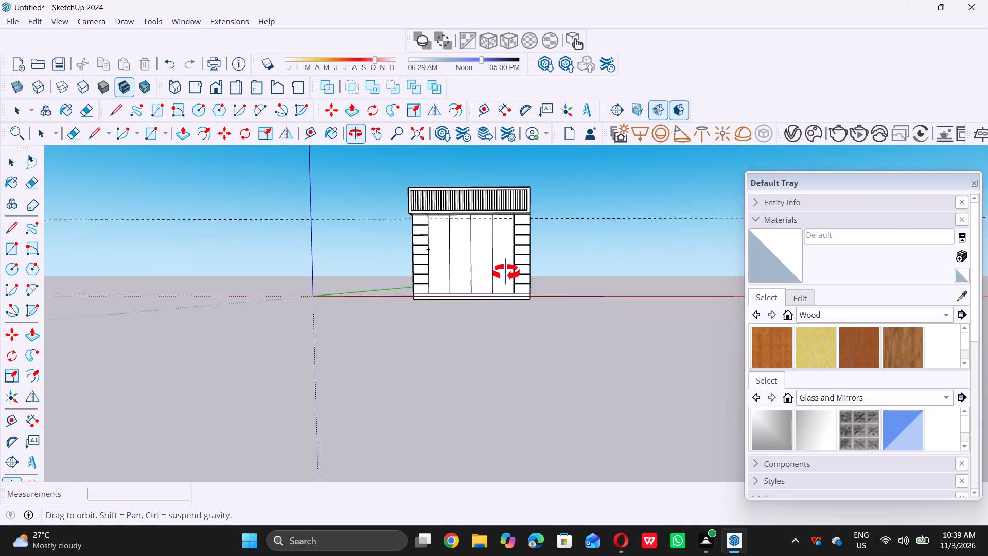
middle_click_drag(506, 272, 513, 277)
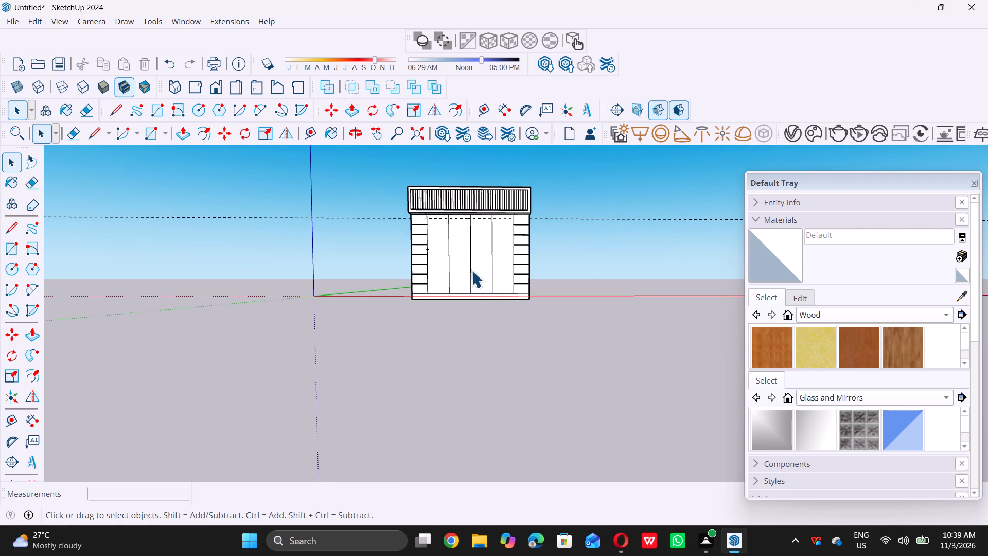
scroll(404, 269, "down", 4)
middle_click_drag(391, 285, 466, 292)
middle_click(465, 291)
middle_click_drag(464, 291, 463, 291)
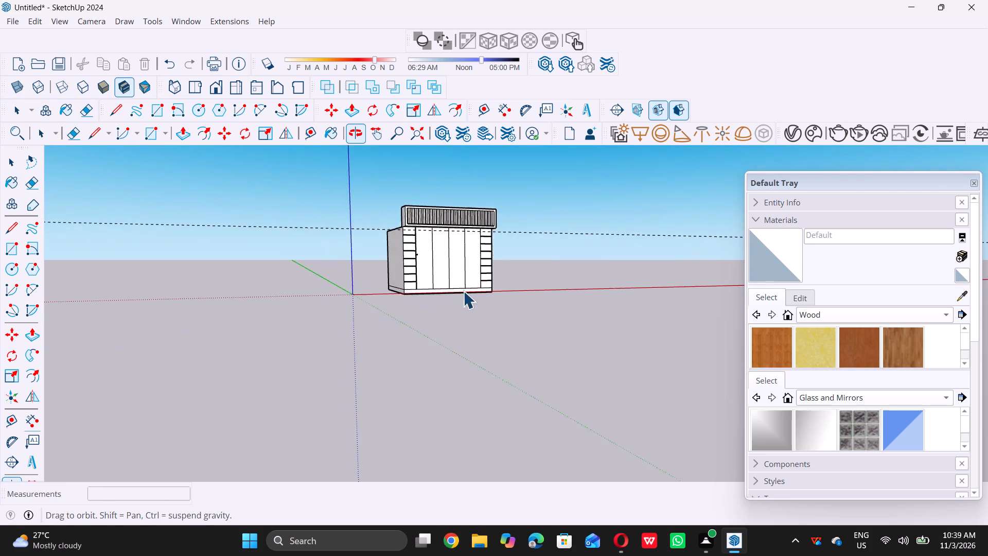
middle_click_drag(463, 291, 453, 291)
middle_click(453, 291)
scroll(399, 286, "down", 5)
middle_click_drag(437, 311, 418, 320)
scroll(589, 267, "up", 7)
middle_click_drag(377, 298, 368, 300)
scroll(394, 304, "up", 6)
middle_click_drag(352, 343, 342, 346)
scroll(342, 346, "up", 3)
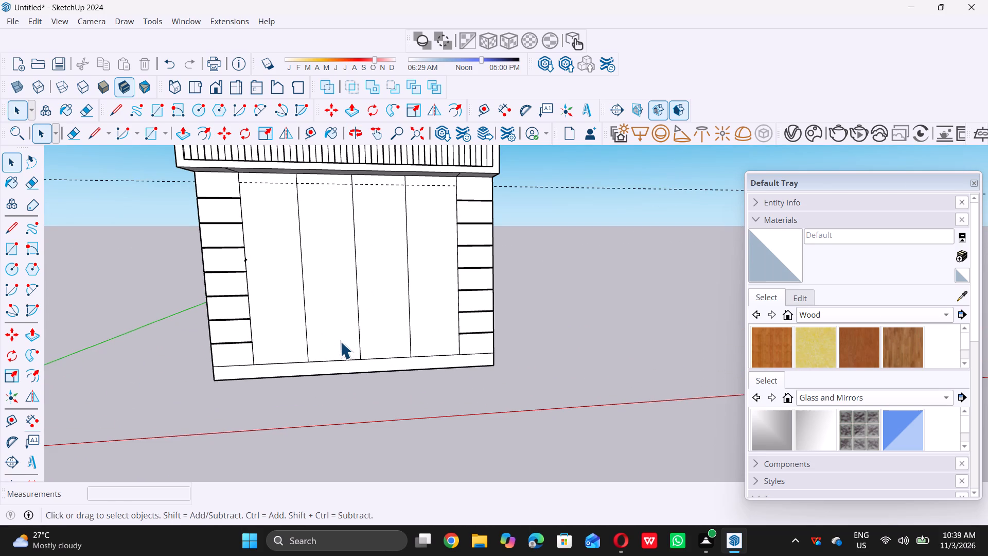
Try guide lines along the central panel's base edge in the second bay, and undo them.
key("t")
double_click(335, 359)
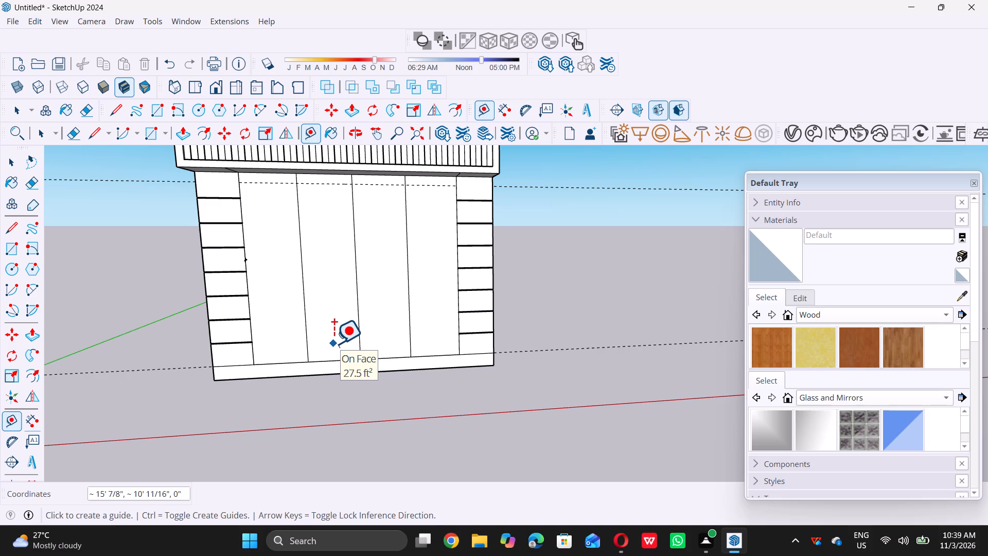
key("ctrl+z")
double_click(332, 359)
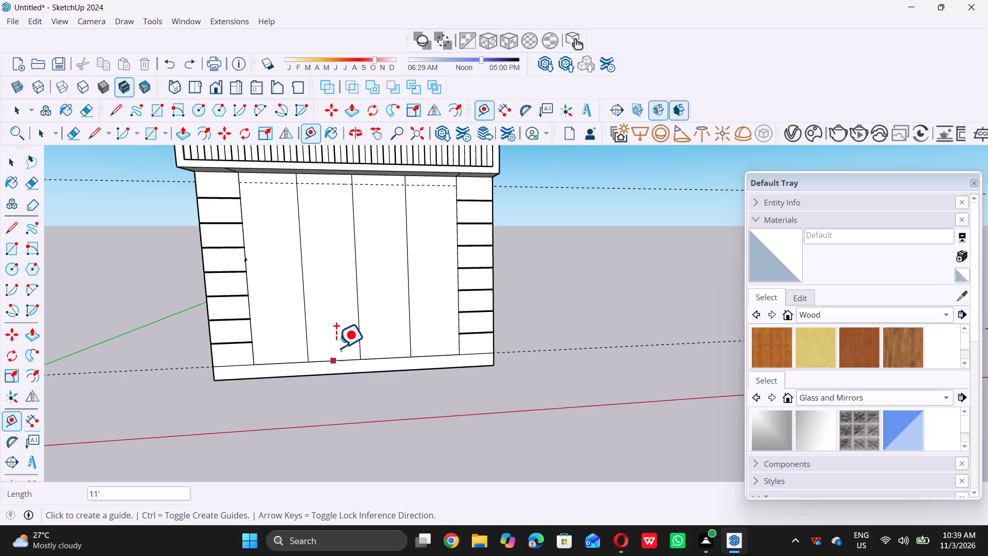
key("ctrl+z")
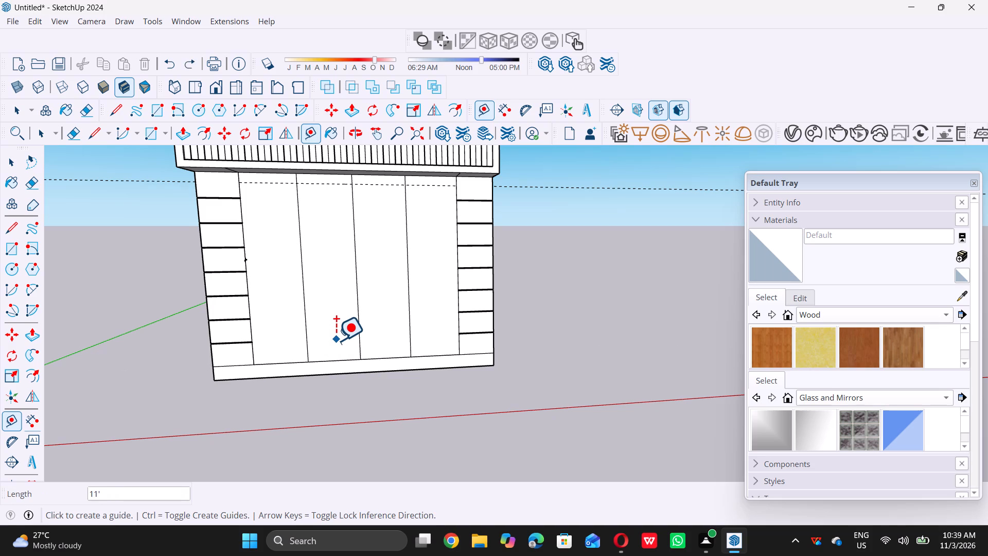
Place a horizontal guide 6" above the central panel's base edge.
scroll(331, 351, "up", 3)
left_click(333, 362)
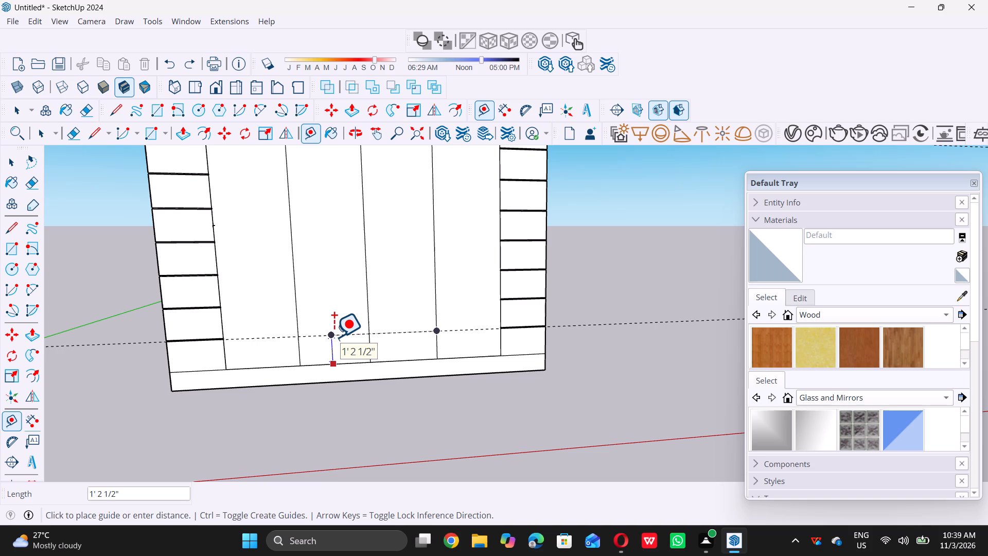
key("6")
key("shift+quotedbl")
key("Return")
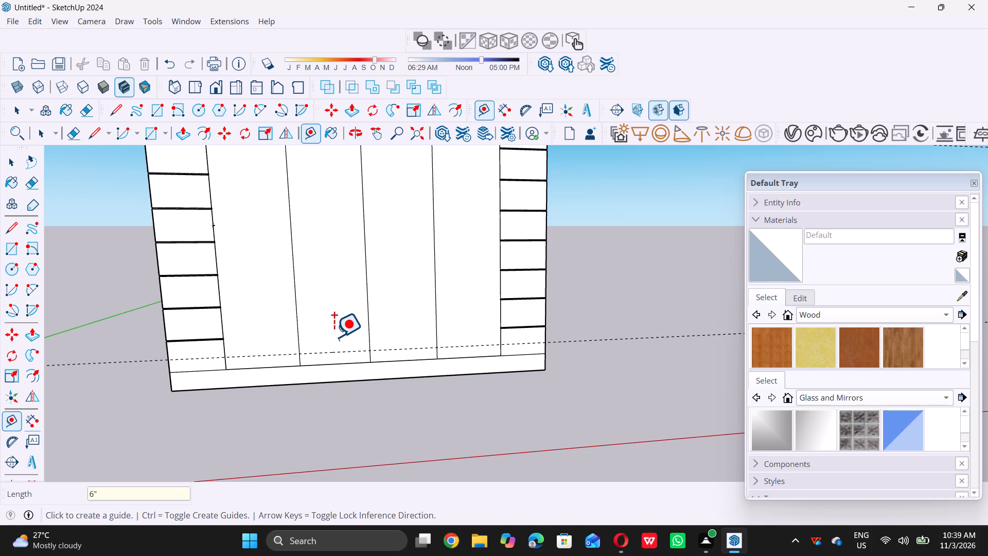
Place vertical guides 3" to either side of the central panel's first division line.
scroll(327, 337, "down", 8)
middle_click_drag(314, 342, 287, 339)
middle_click(287, 339)
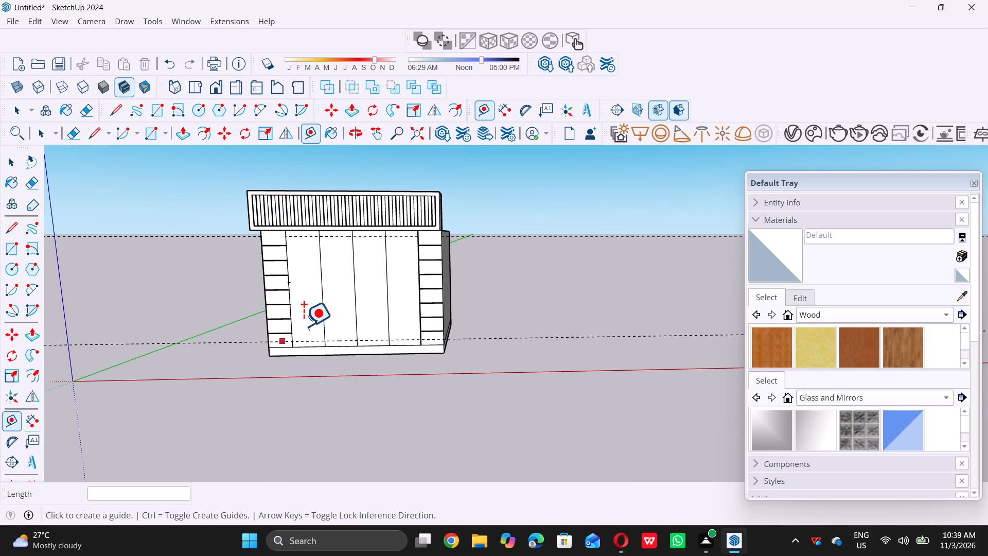
scroll(319, 279, "up", 4)
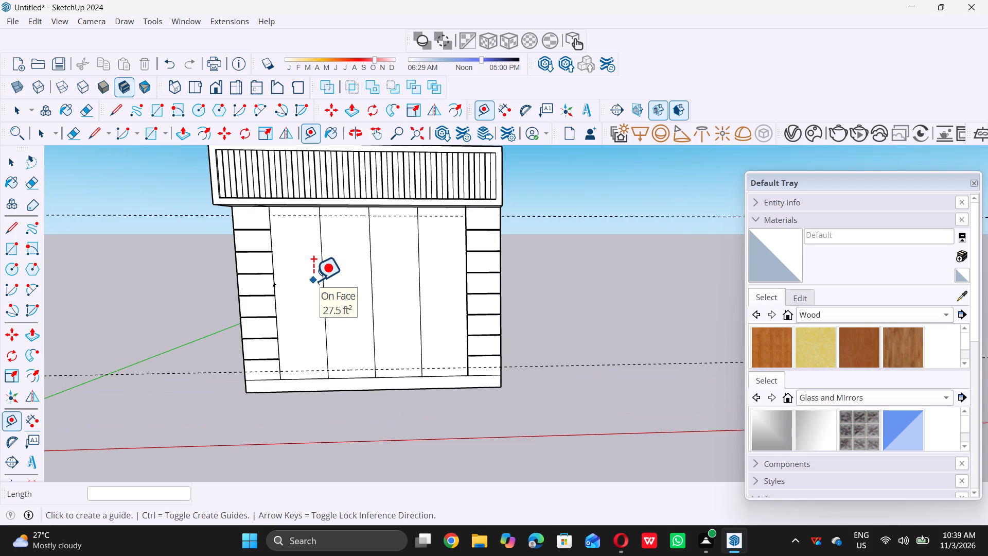
scroll(313, 281, "up", 1)
middle_click_drag(307, 285, 298, 289)
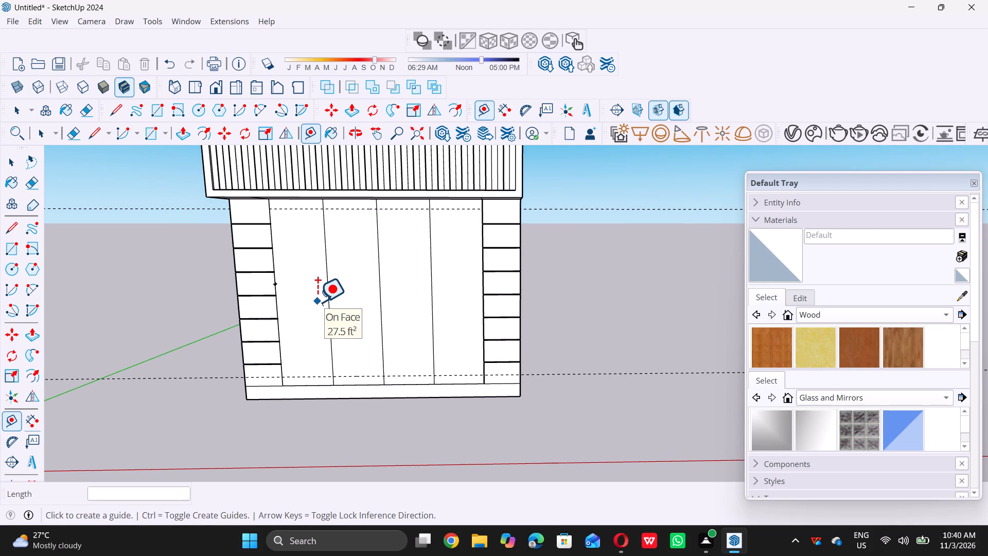
scroll(323, 293, "up", 3)
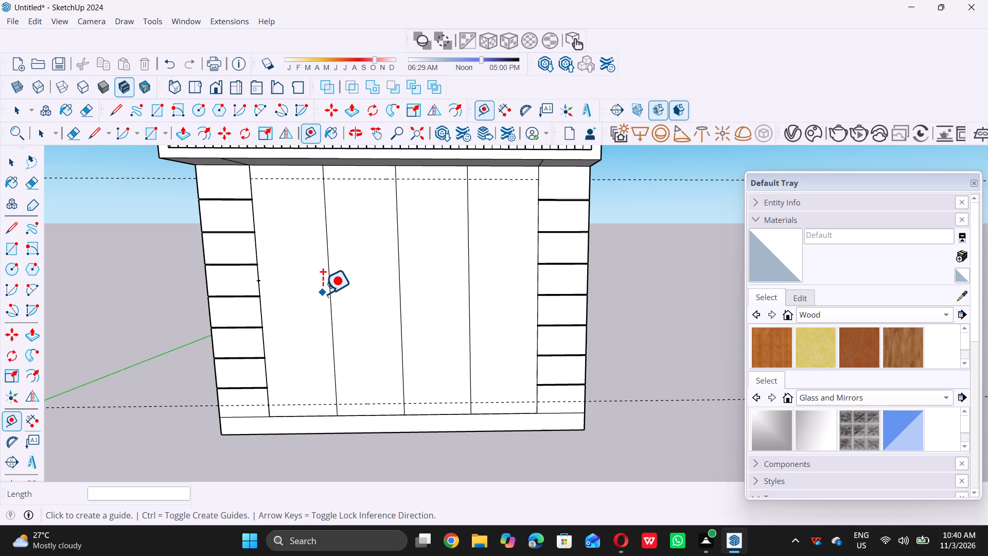
scroll(327, 282, "up", 4)
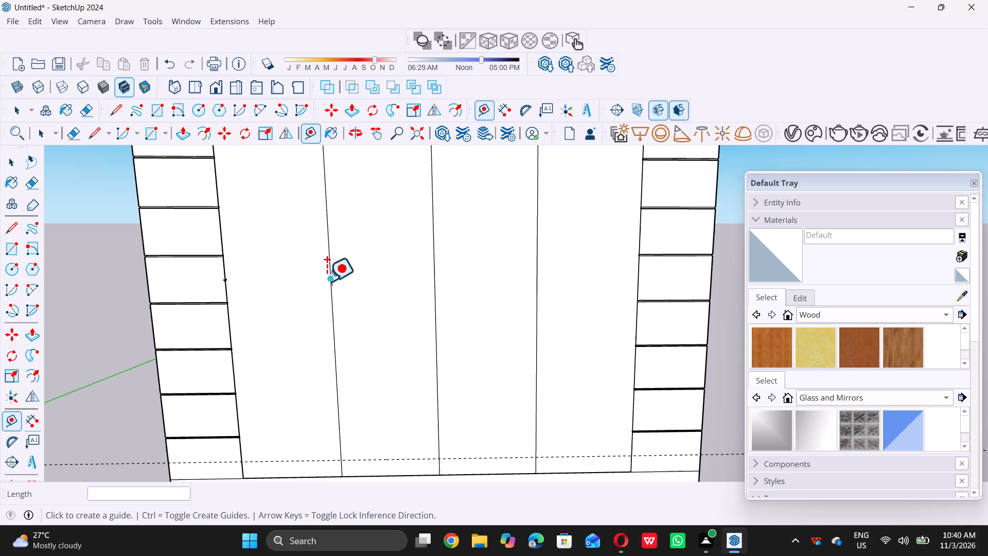
scroll(327, 281, "up", 4)
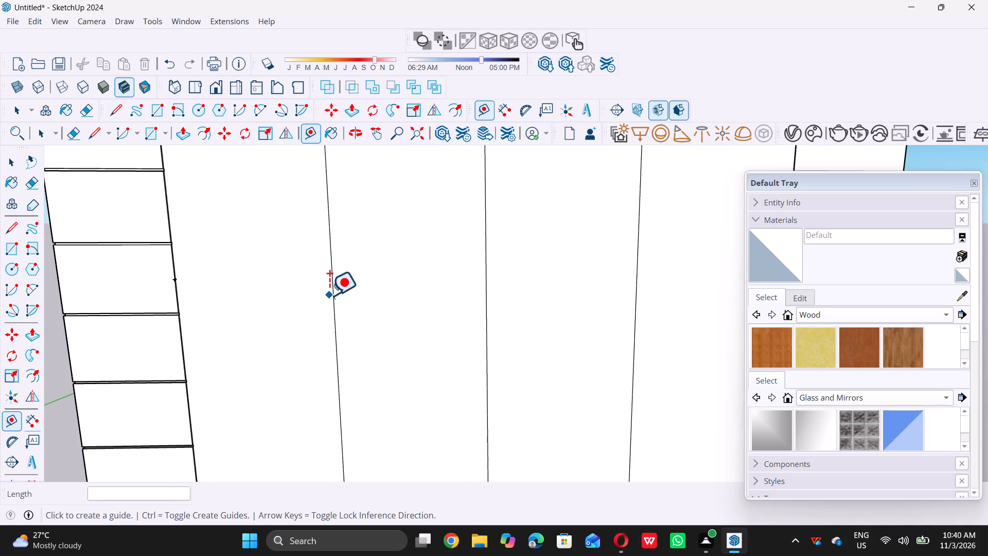
left_click(330, 295)
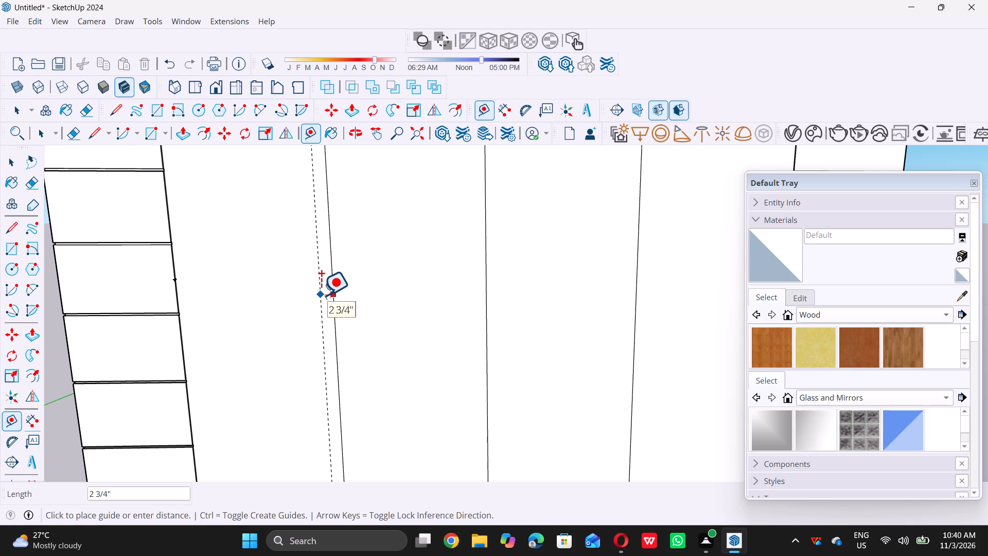
type("3'")
key("BackSpace")
key("shift+quotedbl")
key("Return")
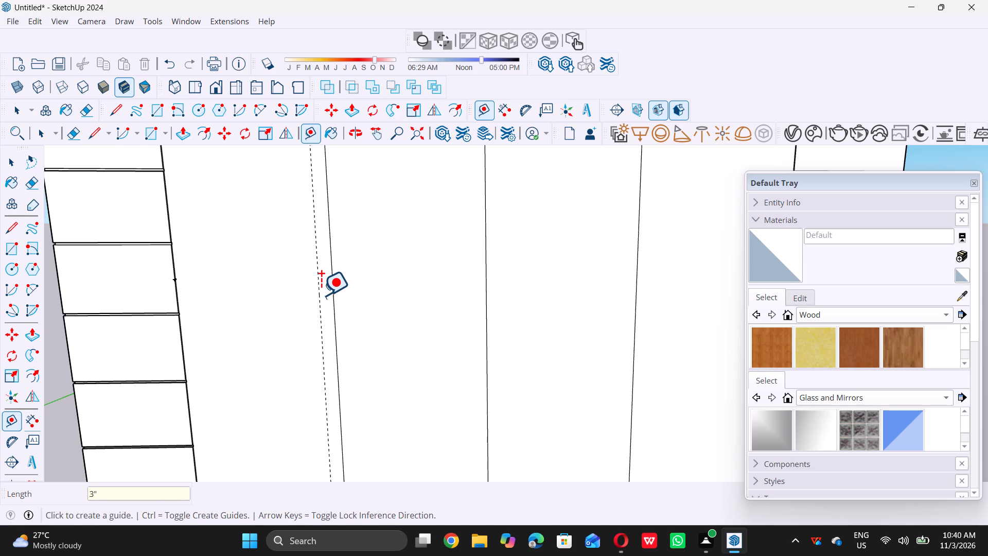
left_click(333, 289)
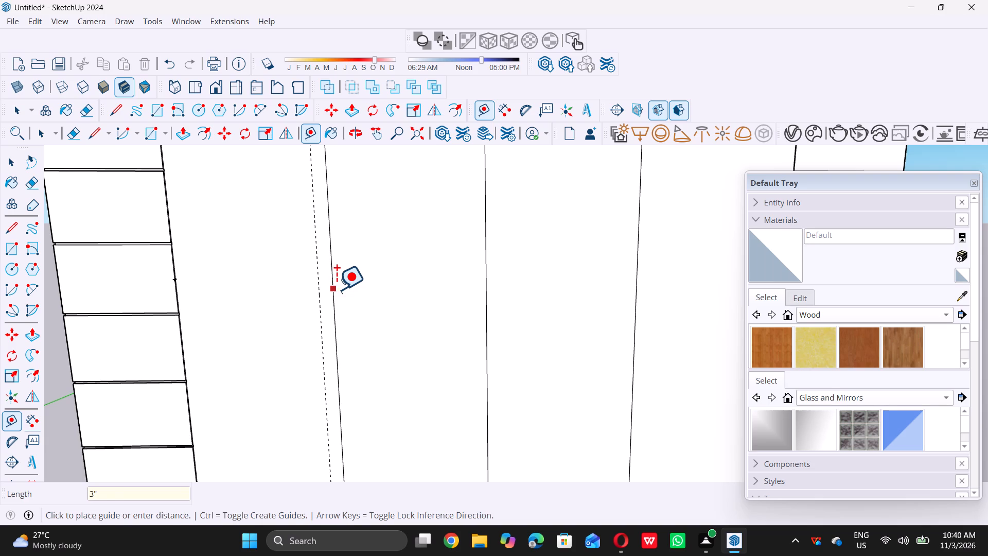
key("3")
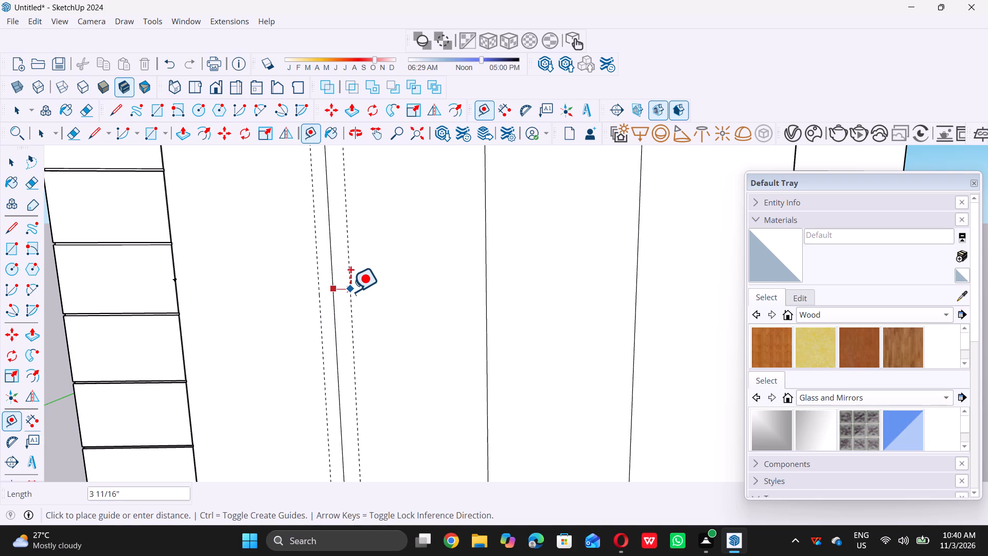
key("shift+quotedbl")
key("Return")
Place vertical guides 3" to either side of the central panel's second division line.
scroll(350, 292, "down", 11)
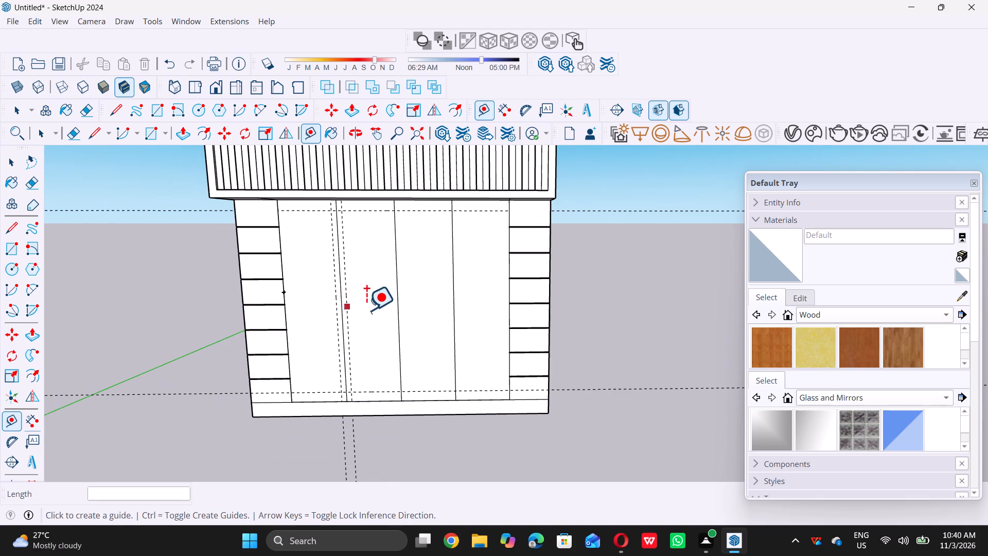
scroll(394, 297, "up", 3)
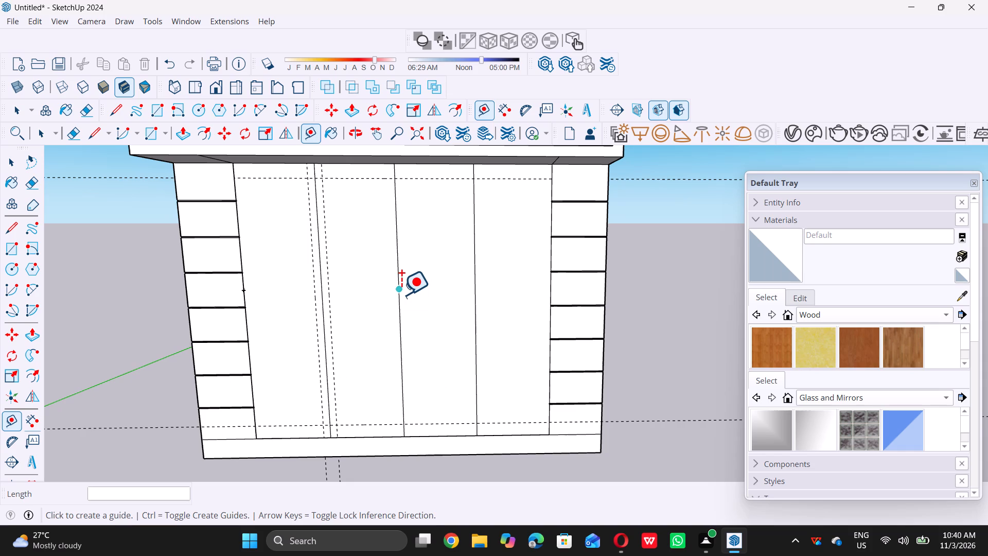
left_click(401, 294)
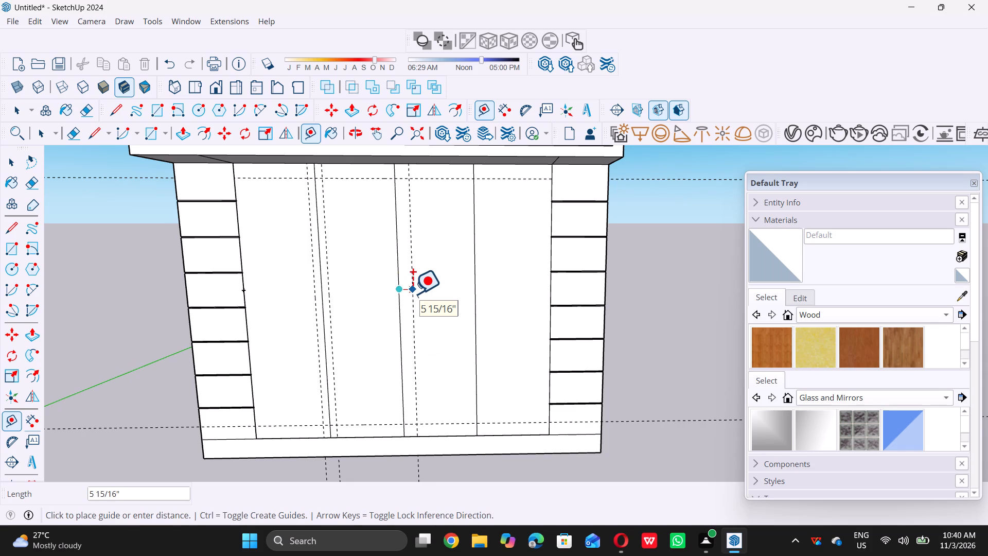
key("3")
key("shift+quotedbl")
key("Return")
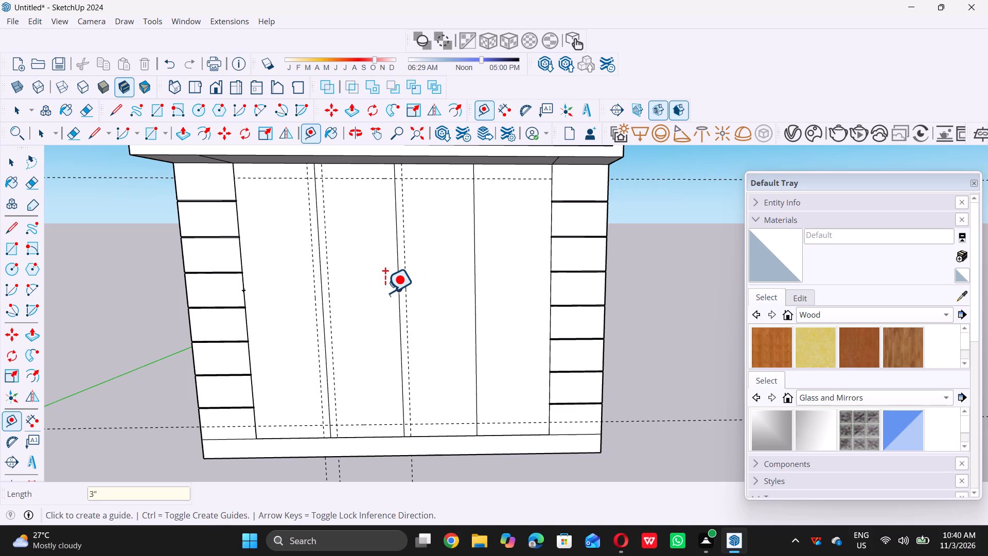
triple_click(394, 286)
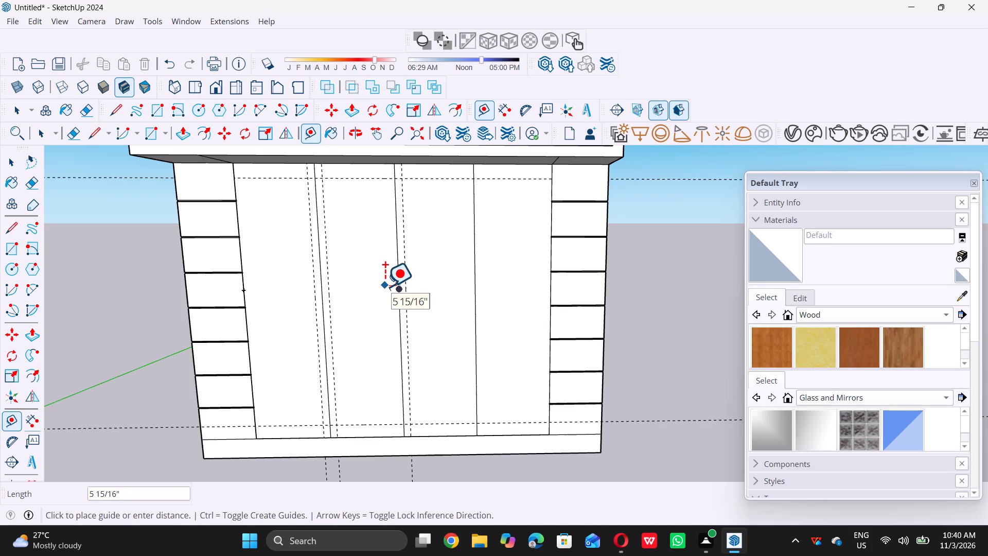
key("space")
key("t")
left_click(397, 269)
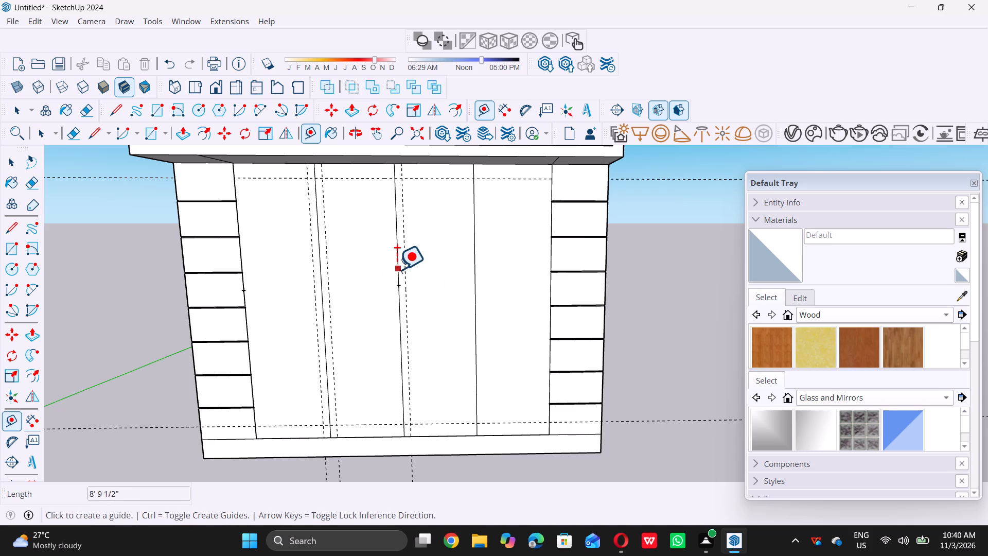
key("3")
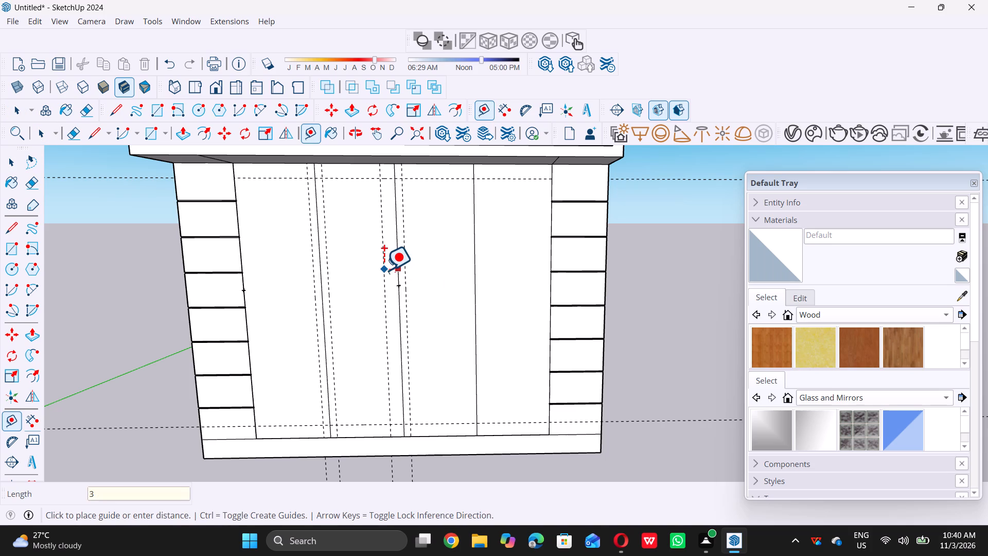
key("shift+quotedbl")
key("Return")
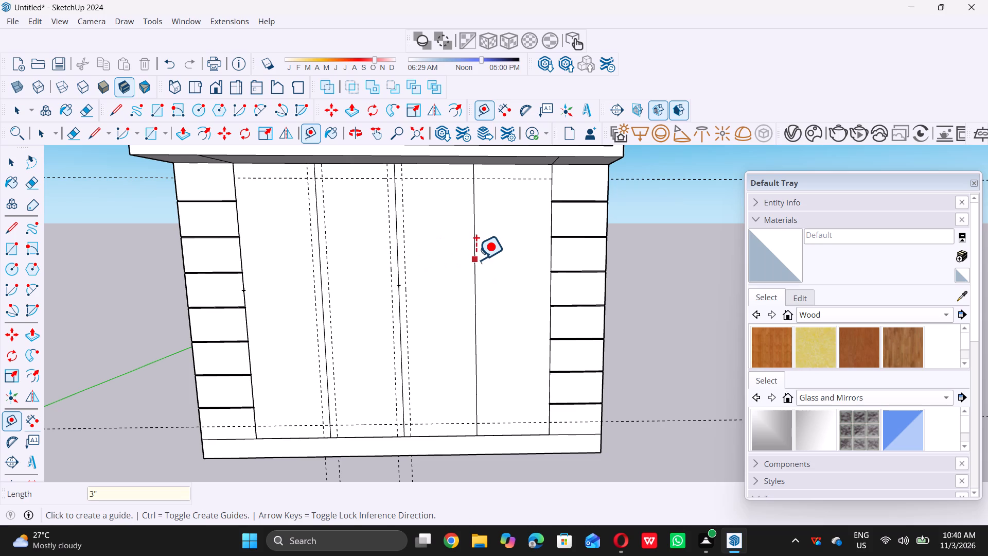
Place vertical guides 3" to either side of the central panel's third division line.
triple_click(476, 258)
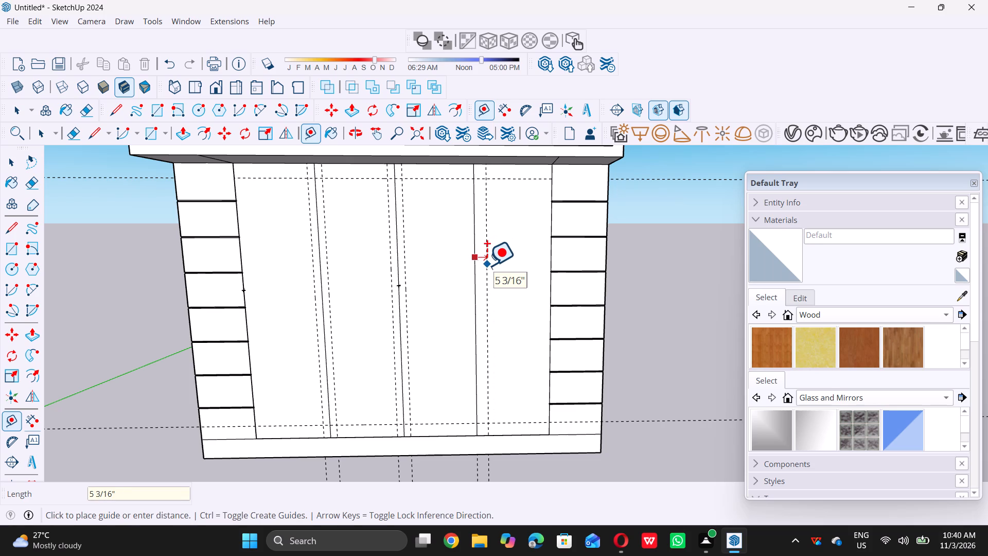
key("3")
key("shift+quotedbl")
key("Return")
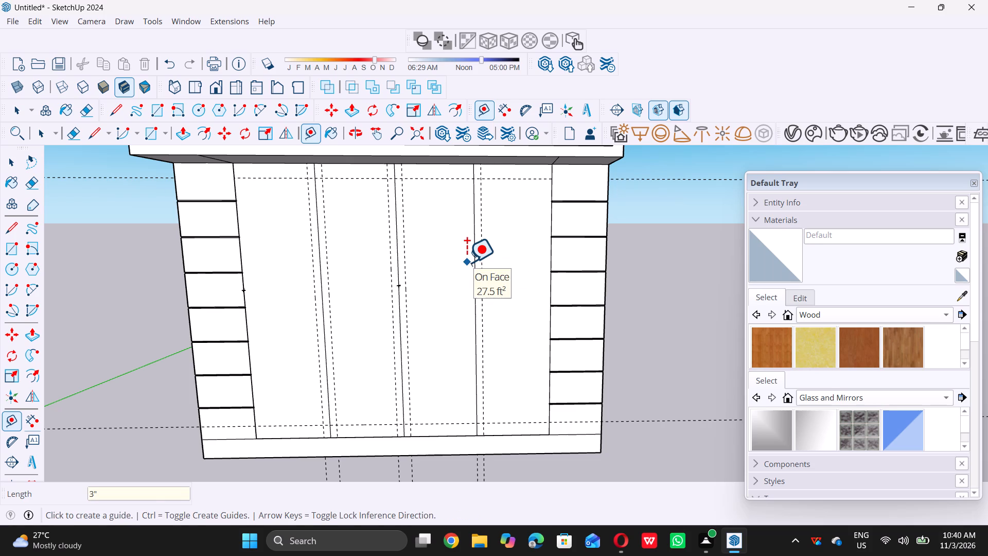
scroll(471, 260, "up", 4)
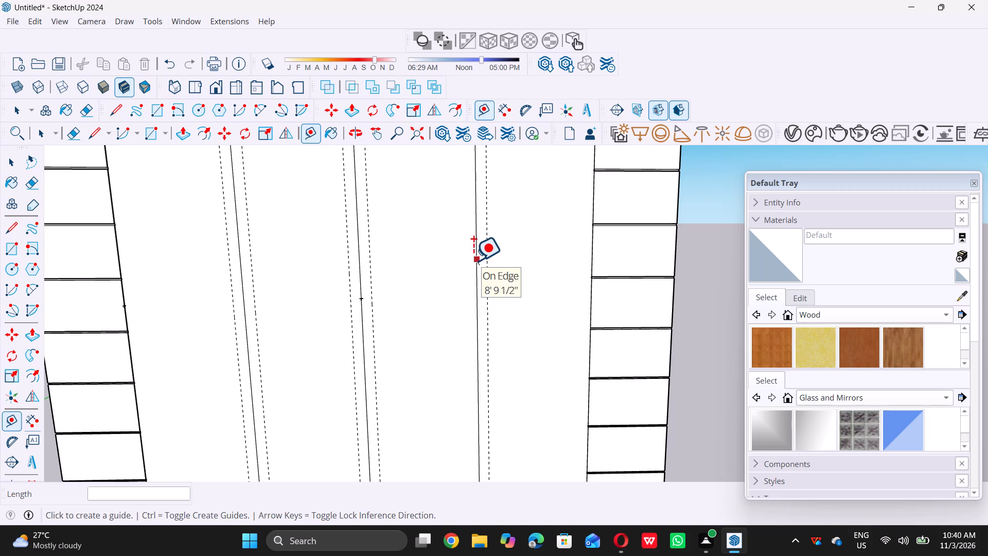
left_click(473, 260)
key("space")
type("t")
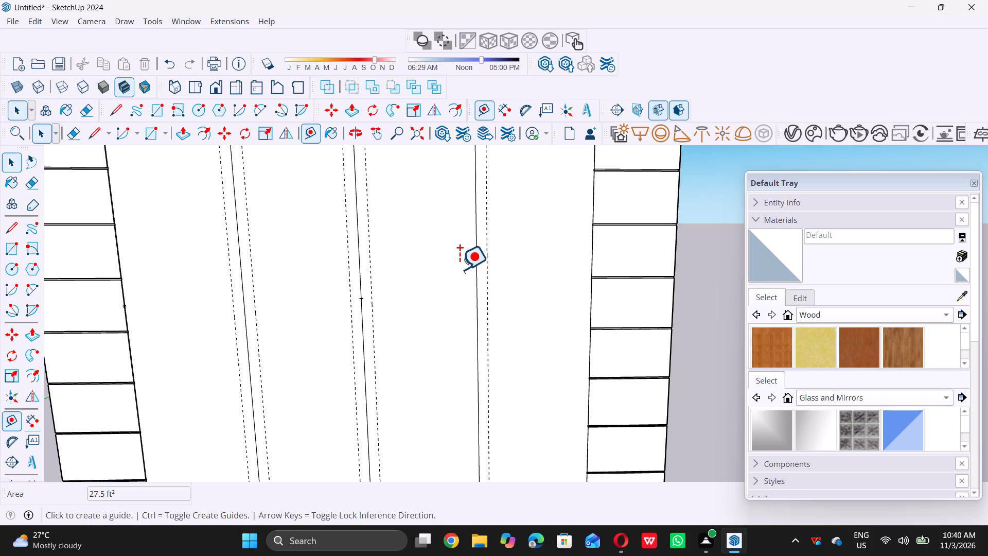
left_click(474, 261)
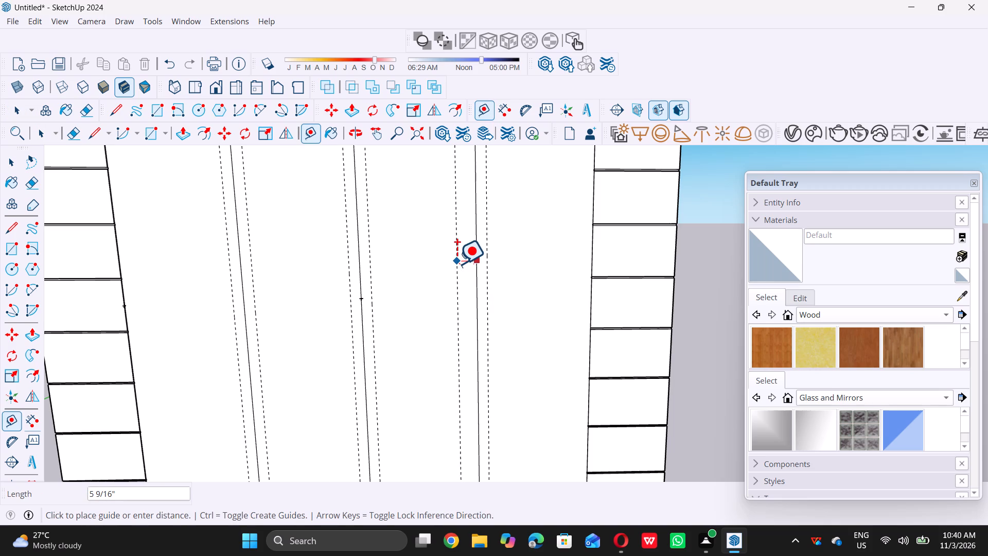
key("3")
key("shift+quotedbl")
key("Return")
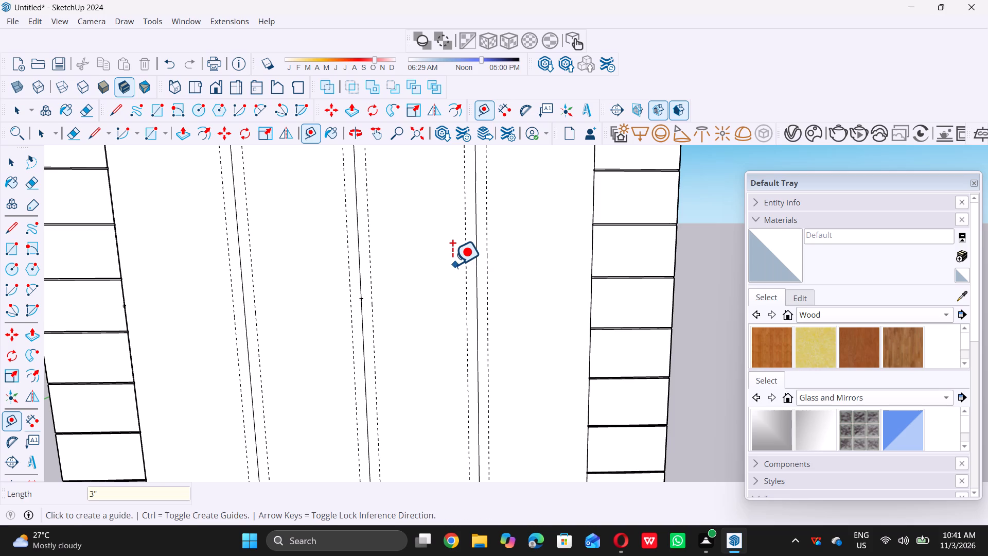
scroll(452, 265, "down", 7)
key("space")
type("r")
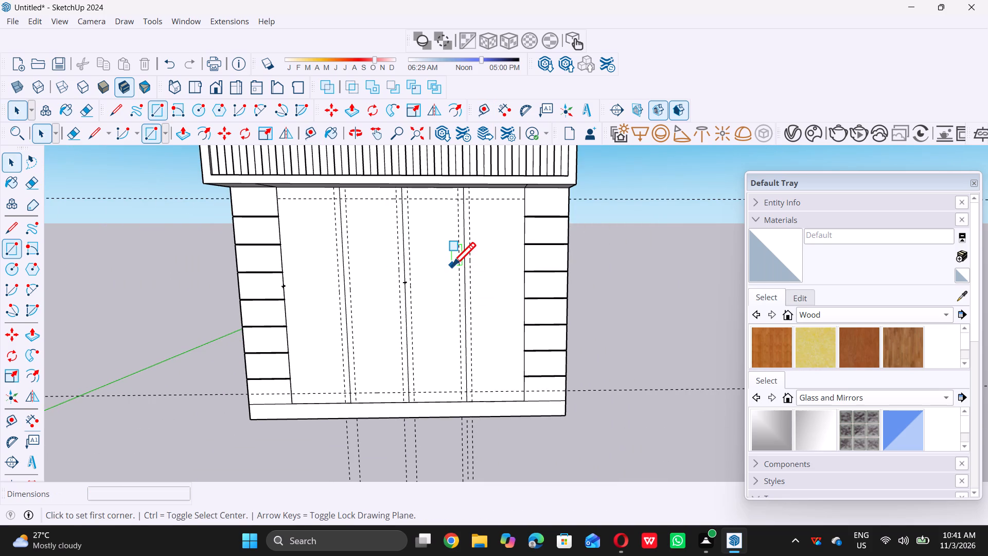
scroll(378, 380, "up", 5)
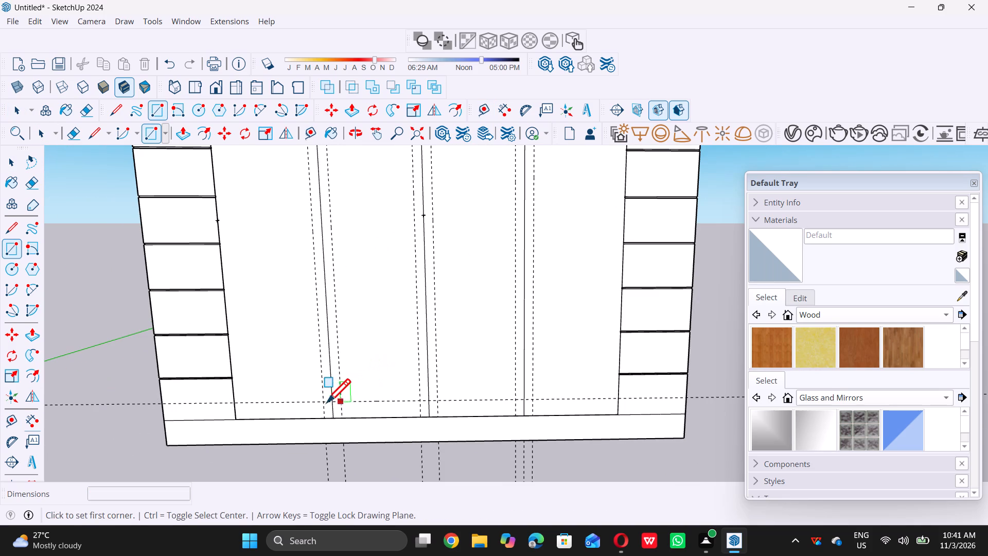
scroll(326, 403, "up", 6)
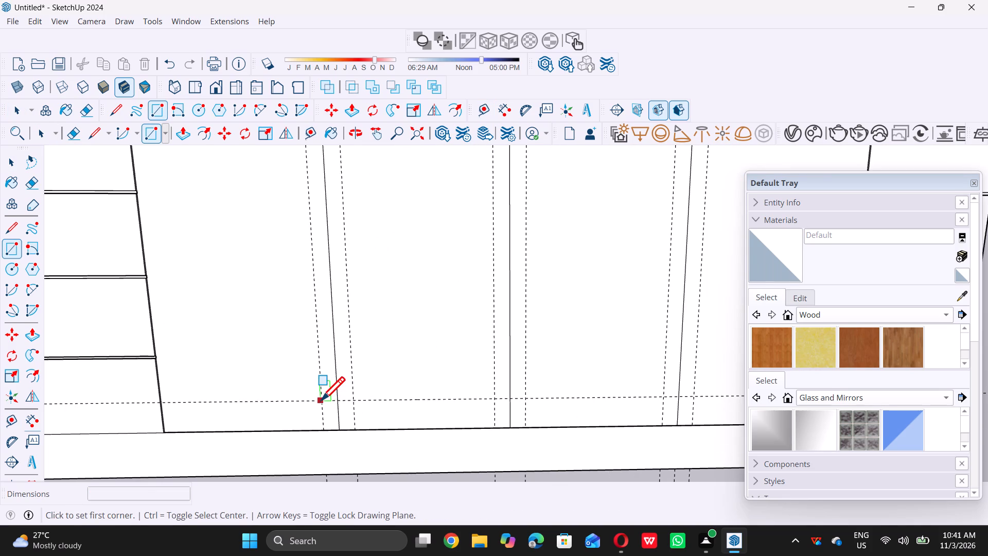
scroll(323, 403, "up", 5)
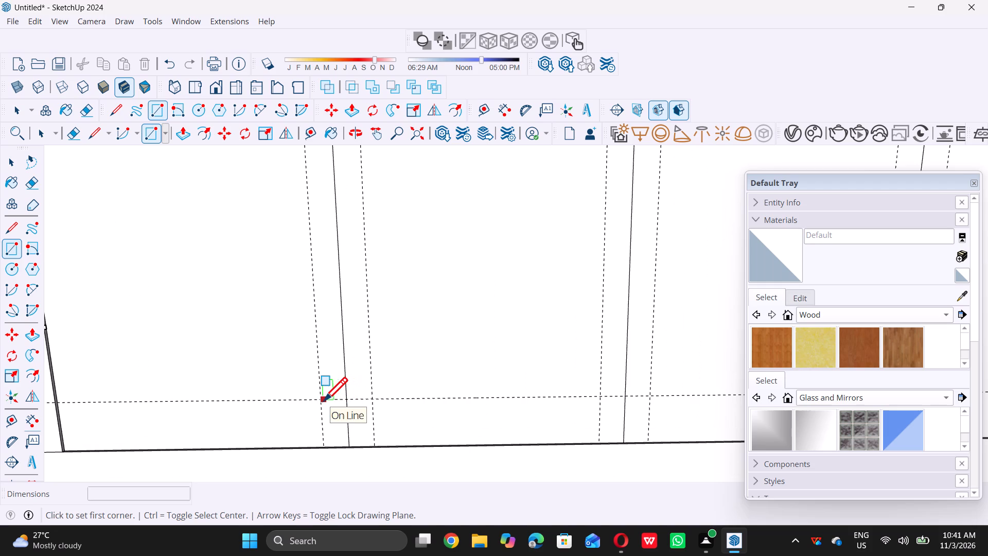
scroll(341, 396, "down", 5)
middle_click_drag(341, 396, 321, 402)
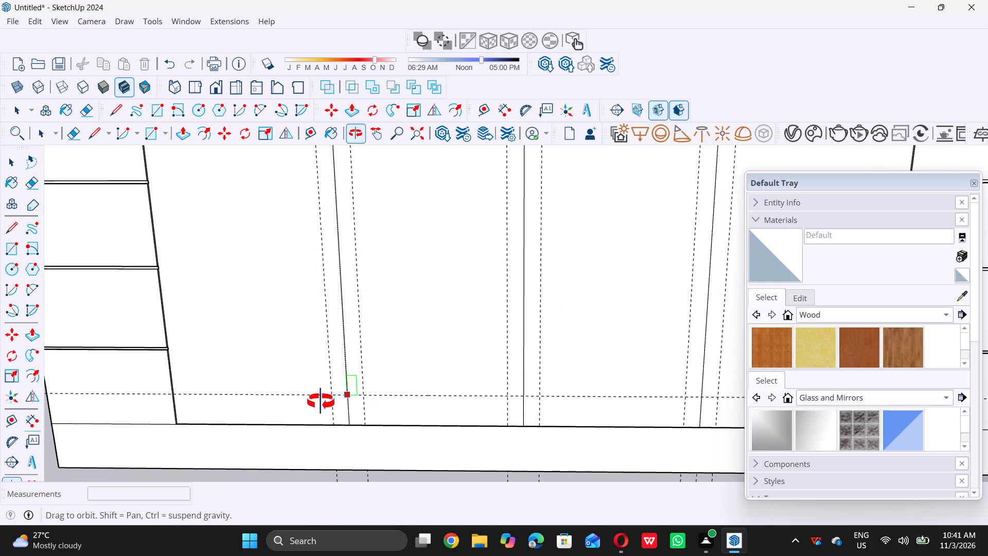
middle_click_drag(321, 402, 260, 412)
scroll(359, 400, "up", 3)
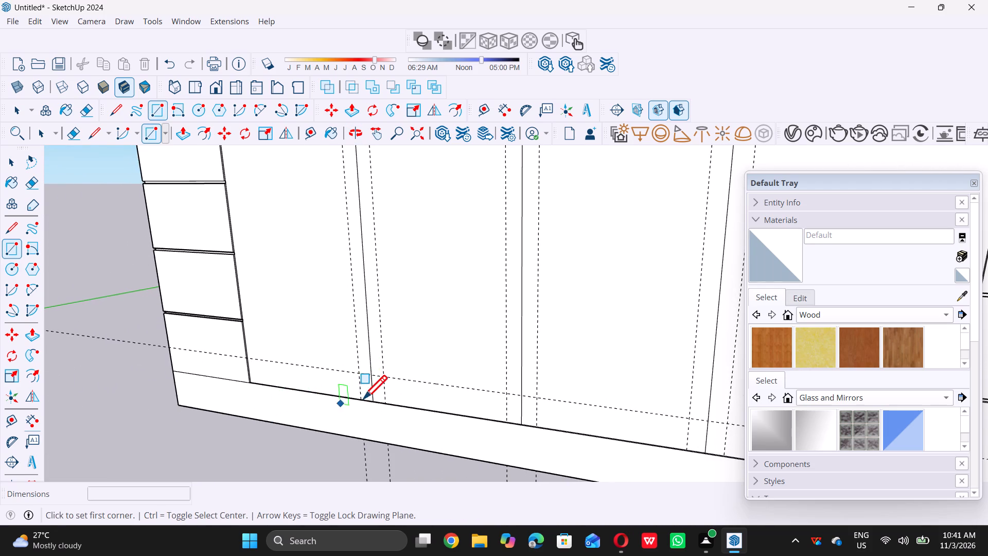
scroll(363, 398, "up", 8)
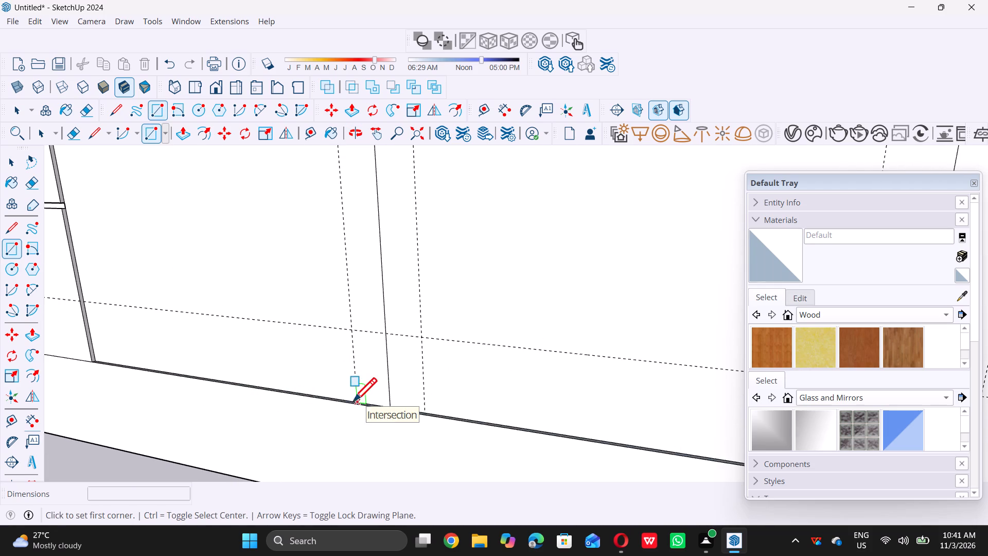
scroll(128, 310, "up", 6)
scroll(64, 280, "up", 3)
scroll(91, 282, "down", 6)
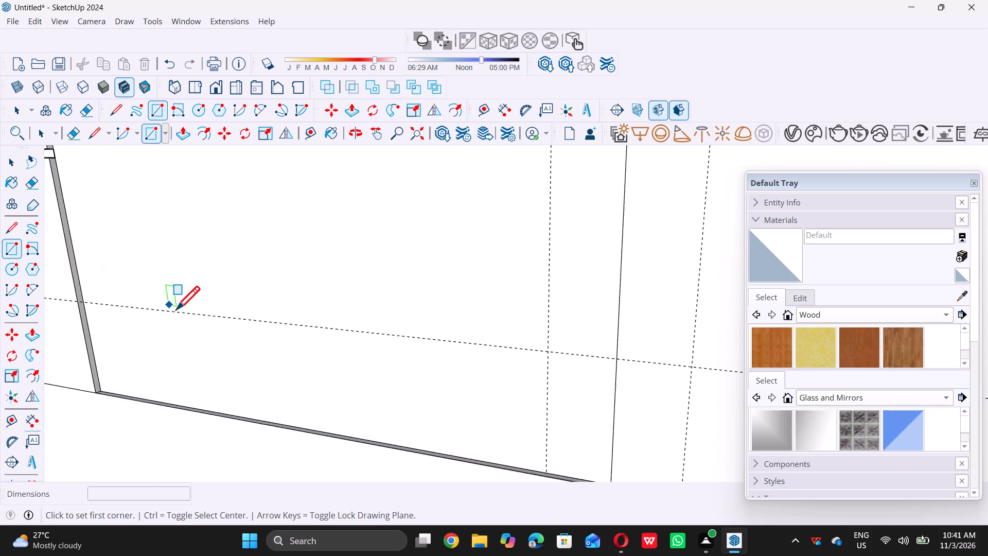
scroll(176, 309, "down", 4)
Place a horizontal guide 6" above the bottom edge of the central panel's first bay.
key("space")
type("t")
scroll(254, 378, "up", 2)
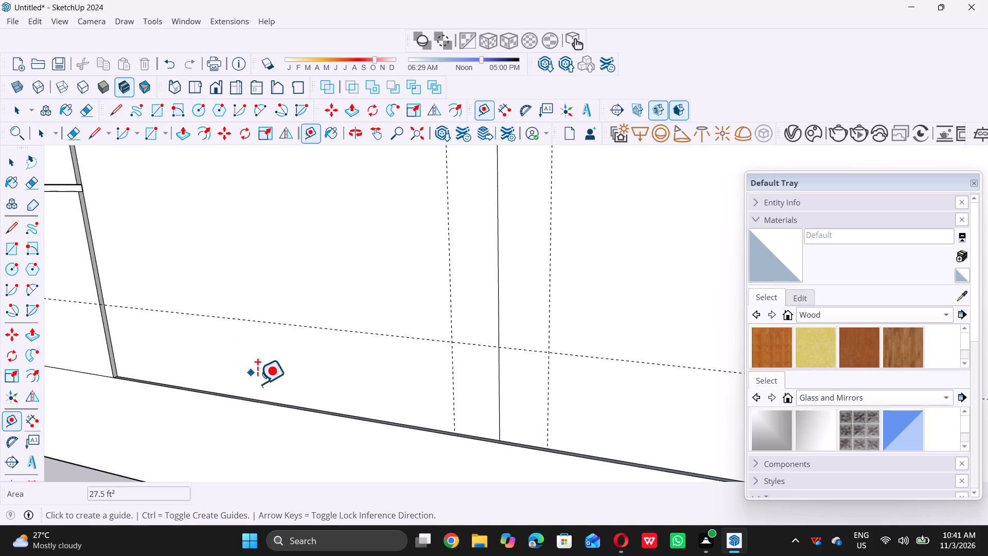
scroll(257, 384, "up", 2)
double_click(288, 410)
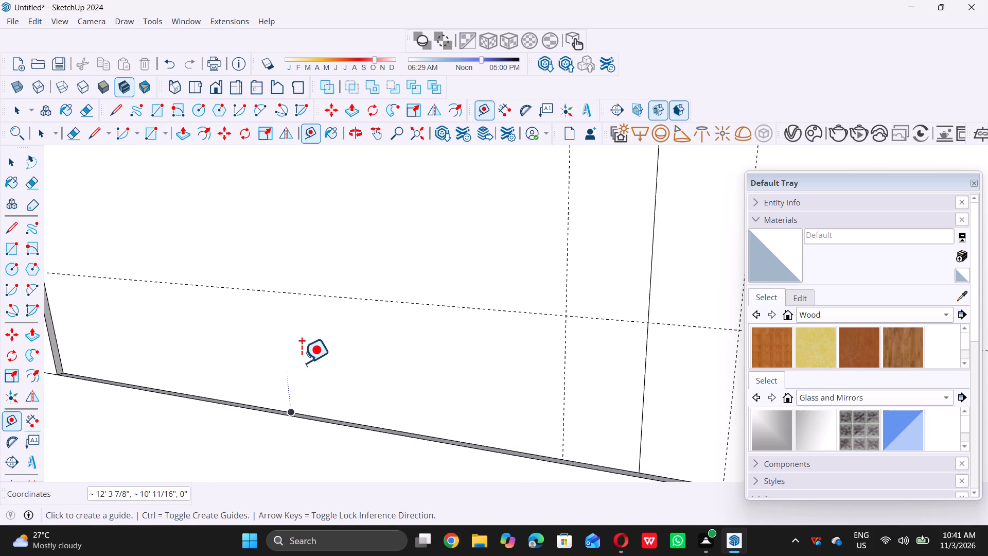
key("space")
key("t")
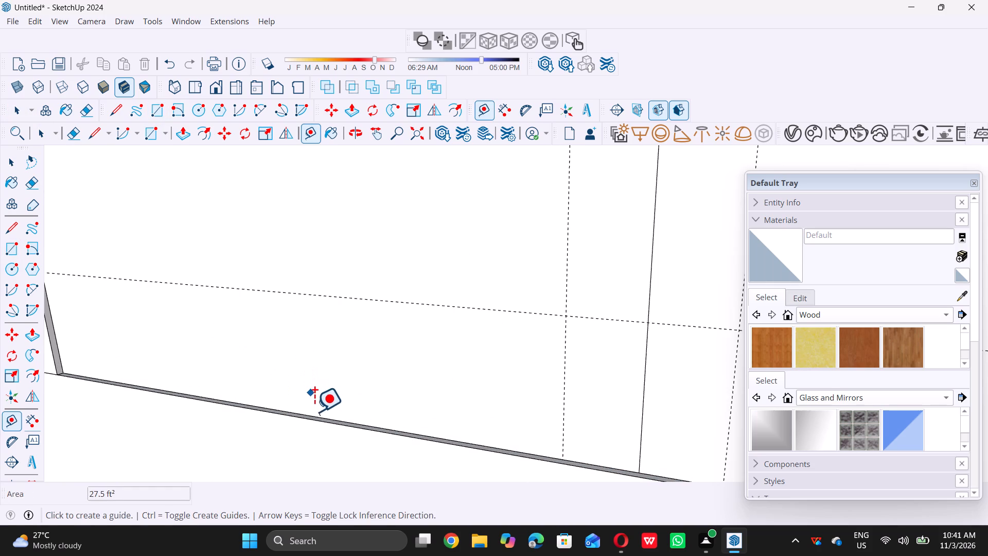
left_click(321, 415)
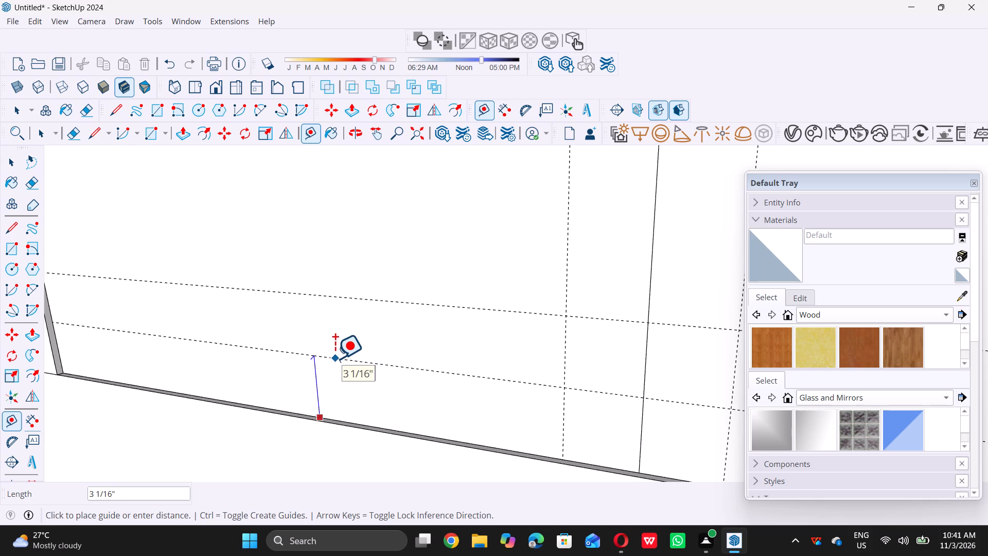
key("6")
key("shift+quotedbl")
key("Return")
scroll(313, 366, "down", 5)
middle_click_drag(294, 387, 337, 356)
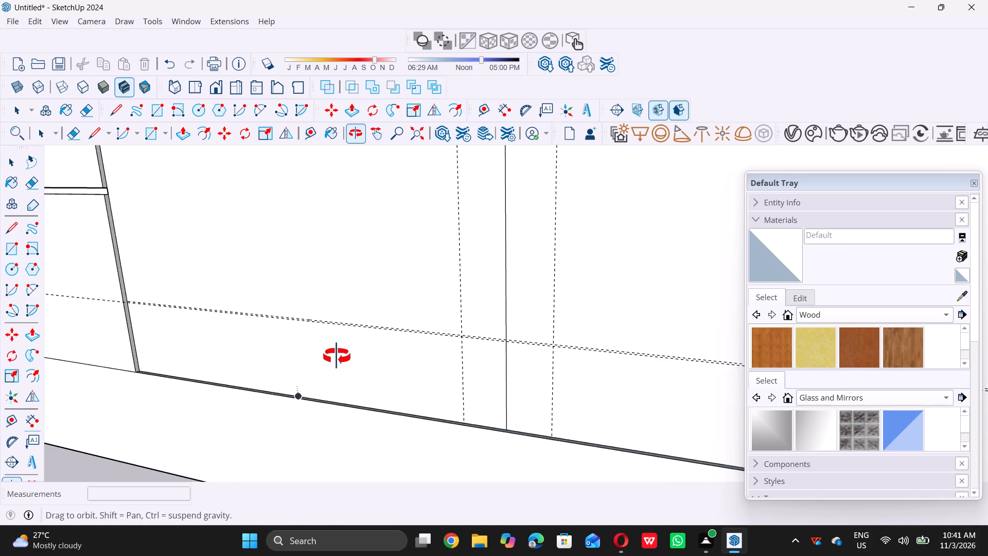
middle_click_drag(337, 356, 354, 332)
key("space")
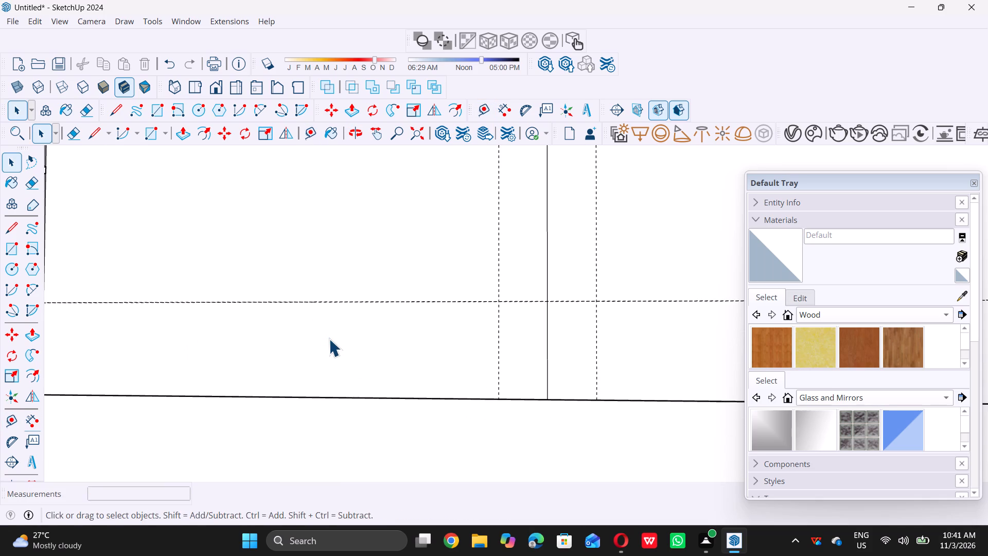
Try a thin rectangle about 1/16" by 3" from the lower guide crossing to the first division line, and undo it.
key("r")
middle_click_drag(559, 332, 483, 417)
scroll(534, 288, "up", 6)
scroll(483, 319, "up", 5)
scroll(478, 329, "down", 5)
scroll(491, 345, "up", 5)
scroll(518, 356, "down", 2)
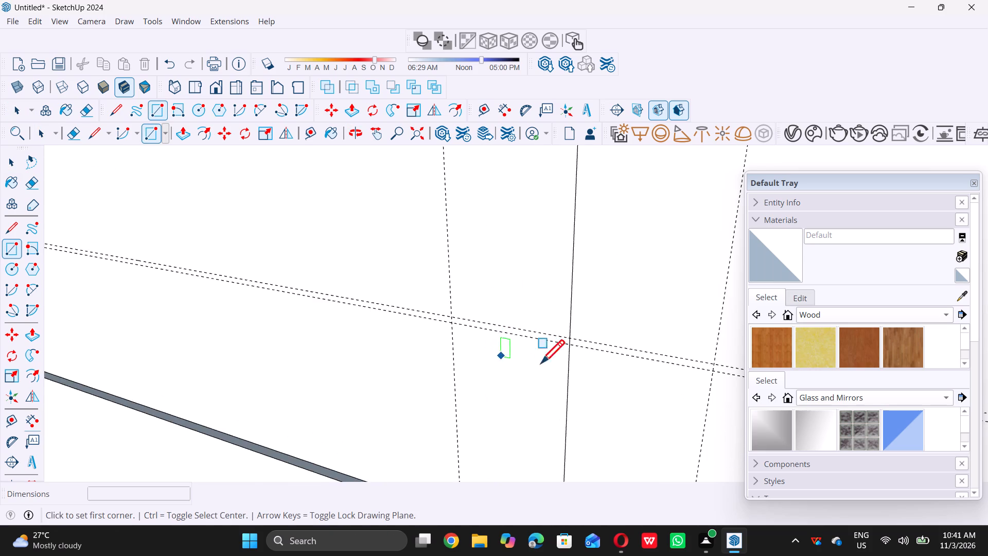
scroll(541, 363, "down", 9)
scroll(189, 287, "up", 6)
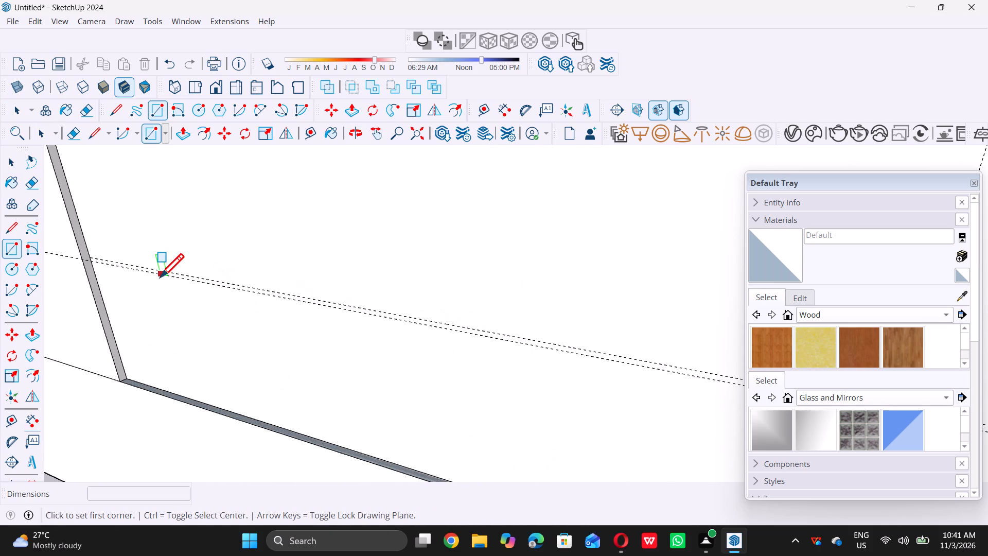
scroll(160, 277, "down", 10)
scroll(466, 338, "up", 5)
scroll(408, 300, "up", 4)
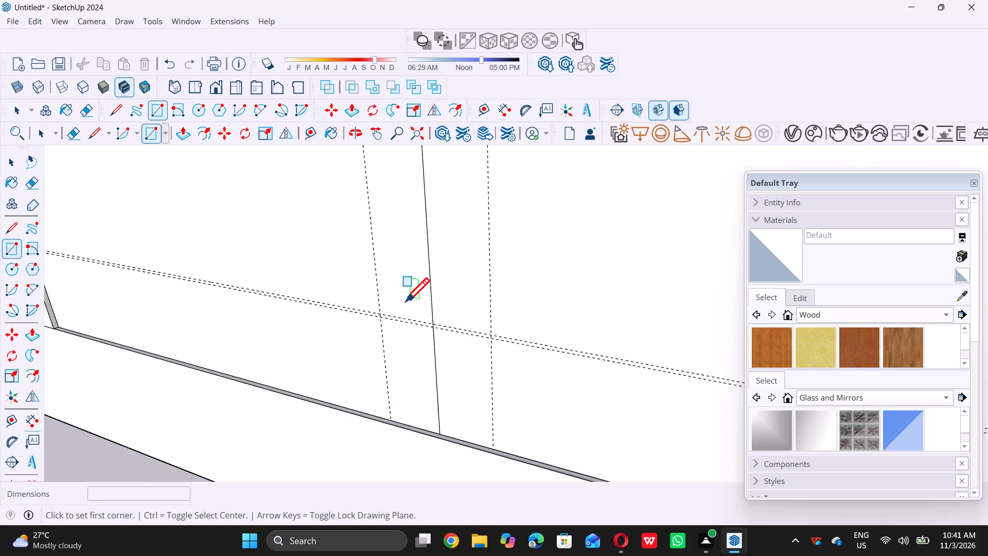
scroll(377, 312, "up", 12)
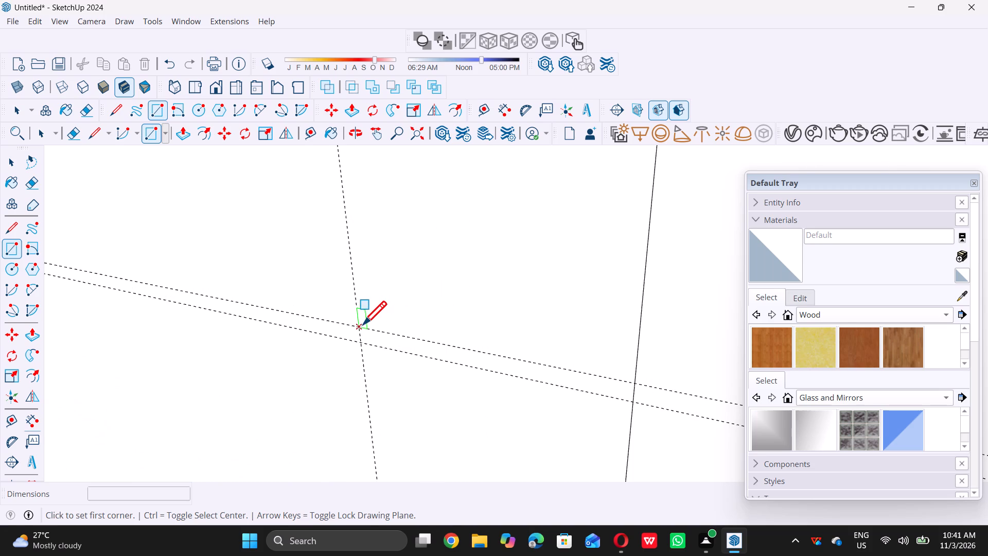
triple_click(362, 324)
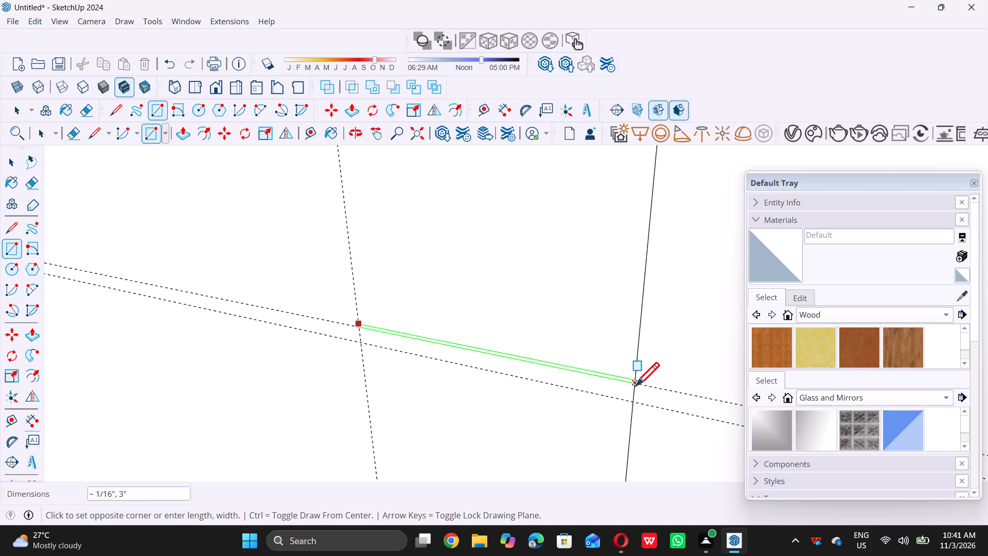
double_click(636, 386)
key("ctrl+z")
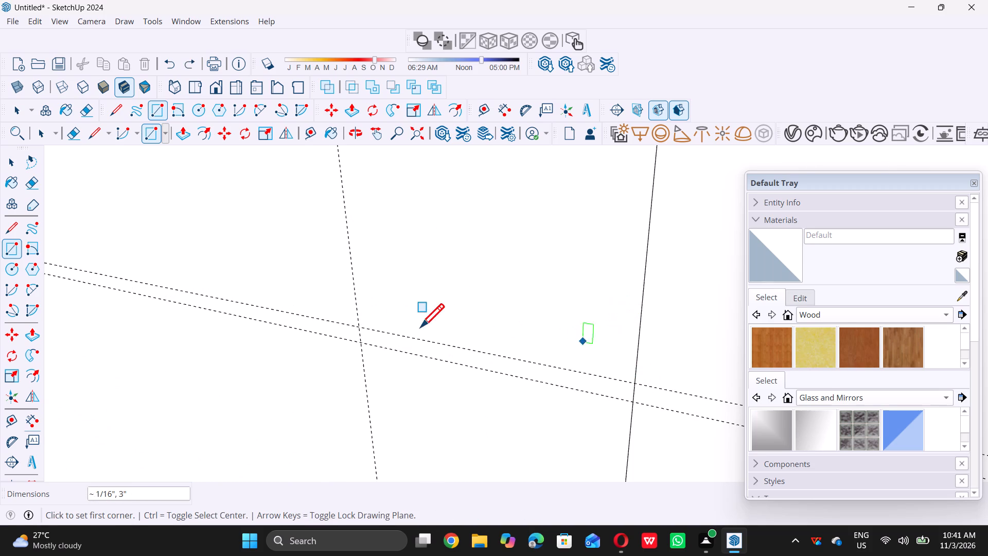
Draw a 9' by 6" rectangle around the central panel's first division line, between the guide crossings at its base and top.
left_click(359, 325)
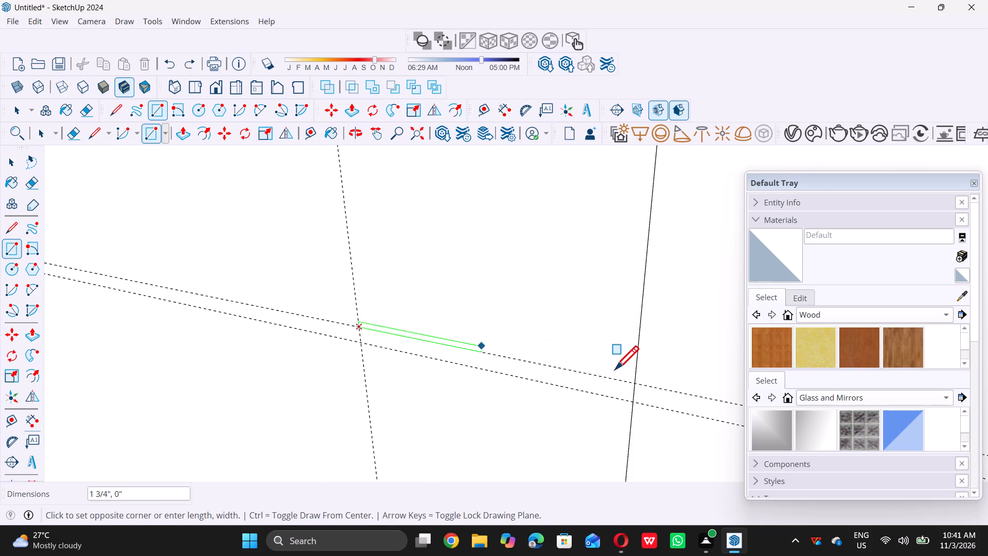
scroll(641, 285, "down", 11)
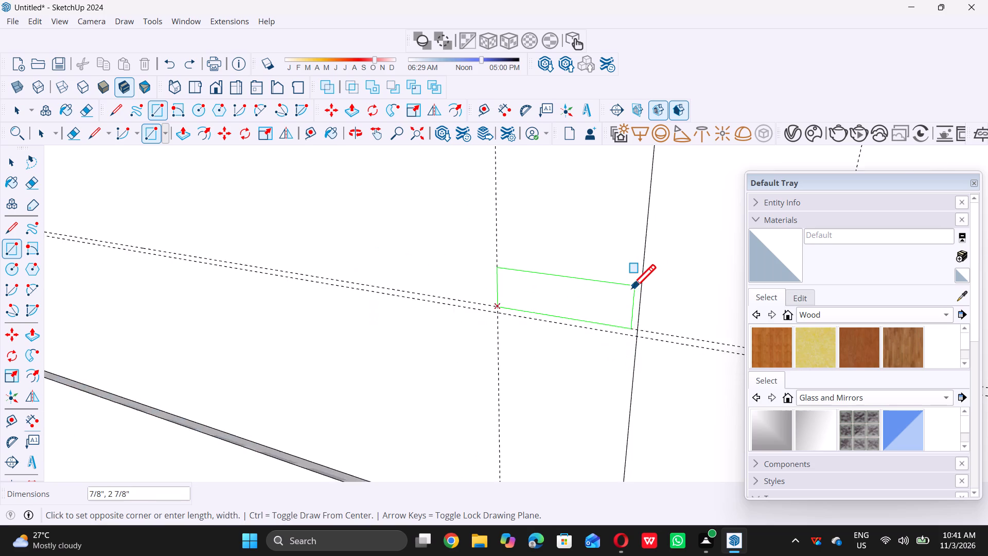
scroll(632, 288, "down", 20)
scroll(632, 288, "down", 9)
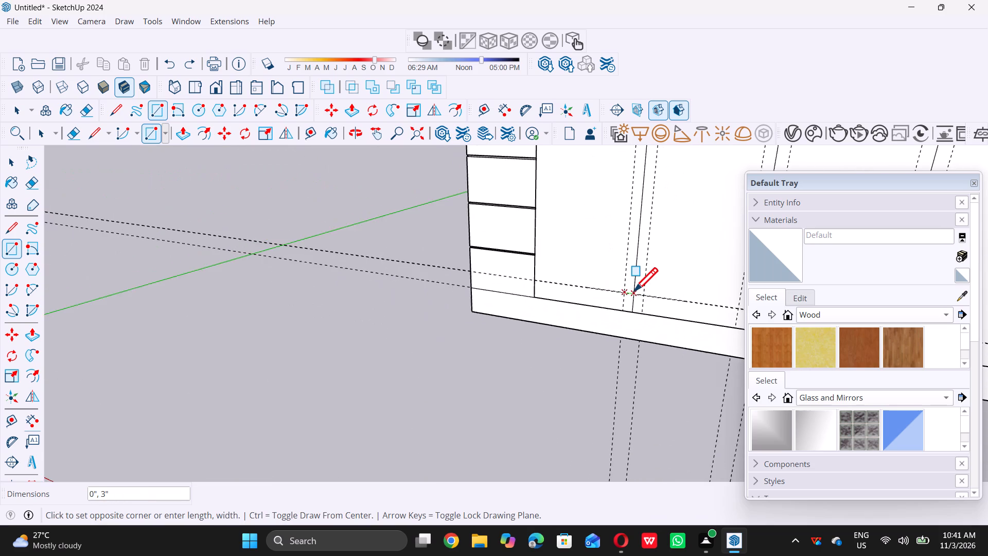
scroll(634, 291, "down", 18)
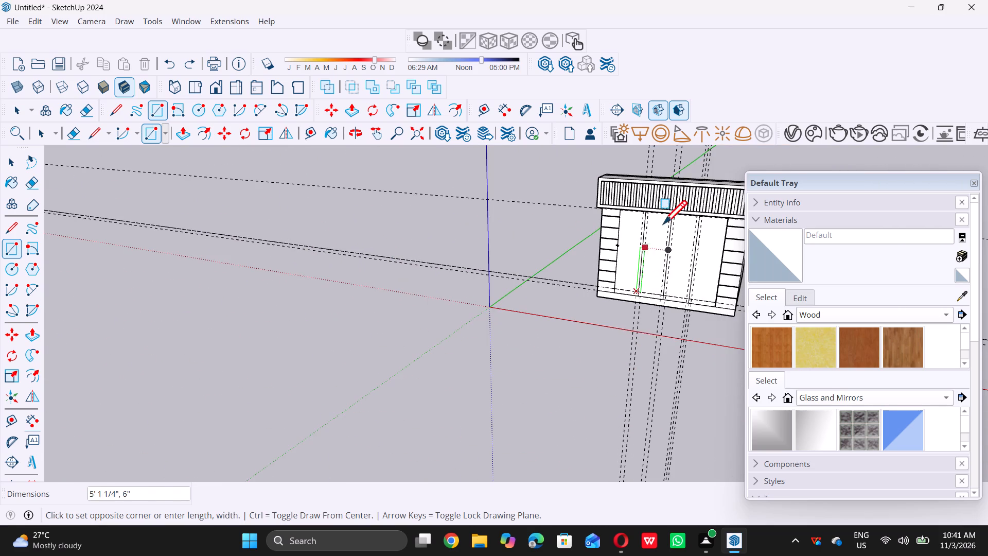
scroll(663, 221, "up", 14)
scroll(639, 208, "up", 11)
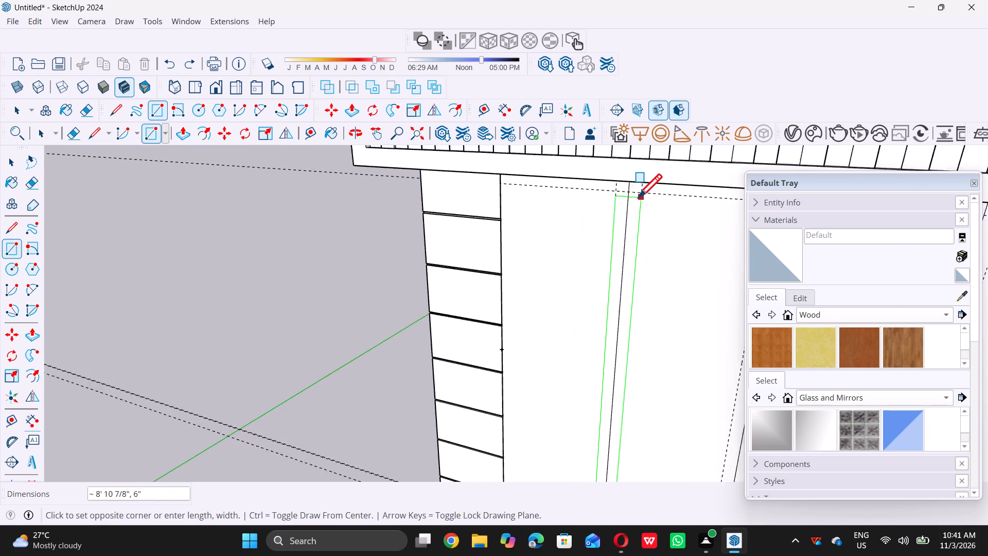
left_click(642, 191)
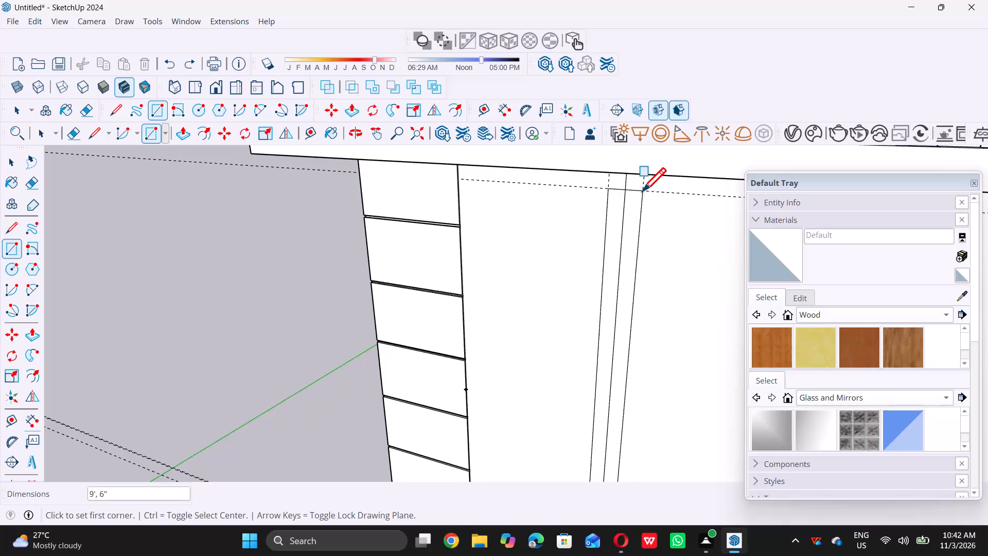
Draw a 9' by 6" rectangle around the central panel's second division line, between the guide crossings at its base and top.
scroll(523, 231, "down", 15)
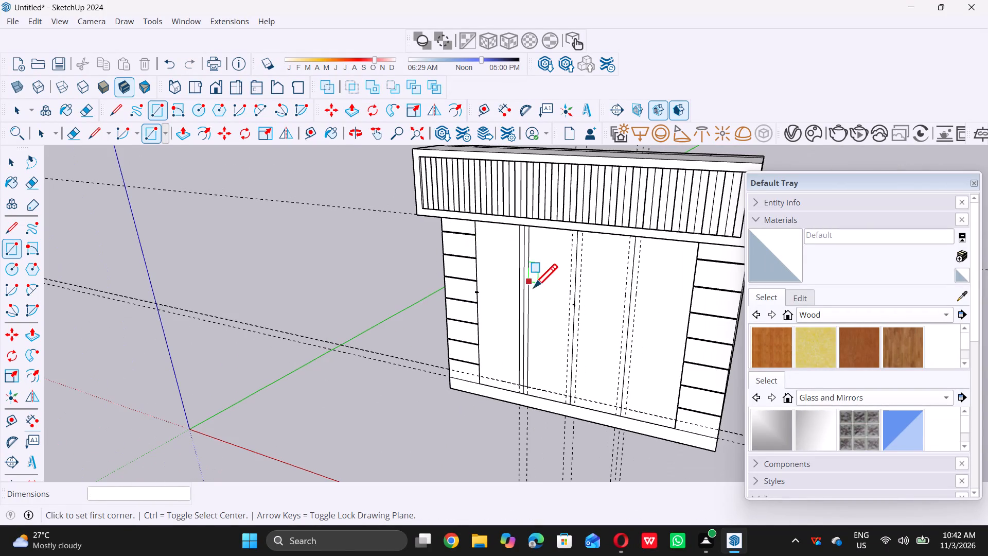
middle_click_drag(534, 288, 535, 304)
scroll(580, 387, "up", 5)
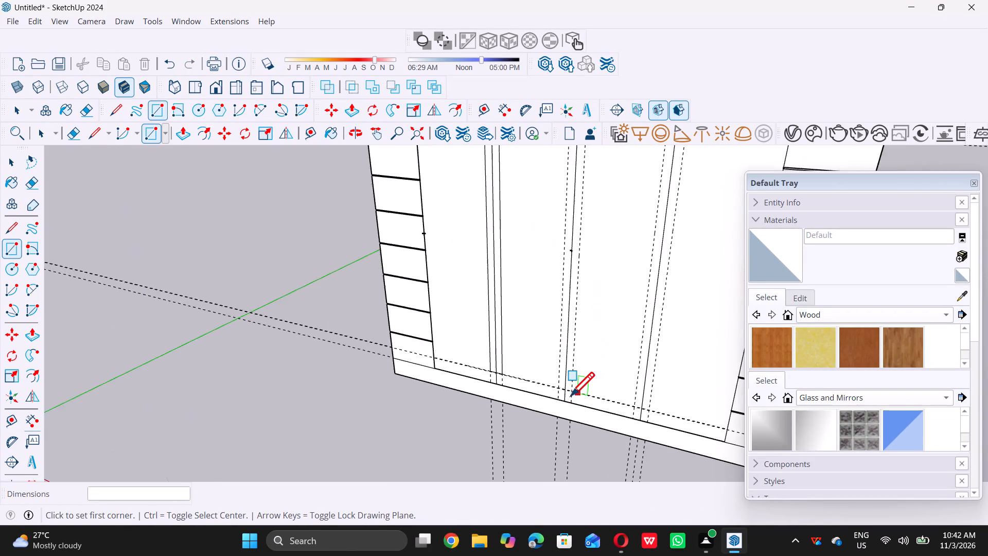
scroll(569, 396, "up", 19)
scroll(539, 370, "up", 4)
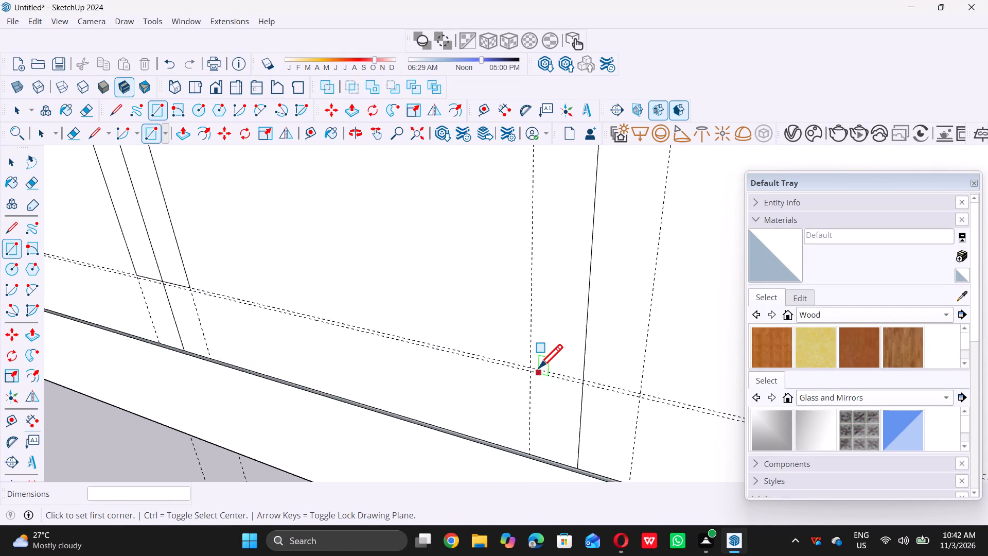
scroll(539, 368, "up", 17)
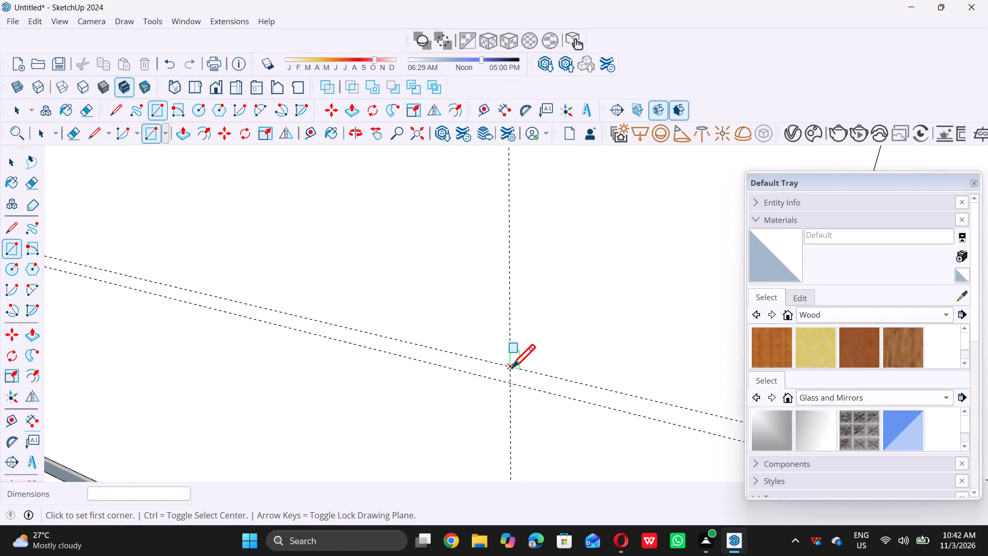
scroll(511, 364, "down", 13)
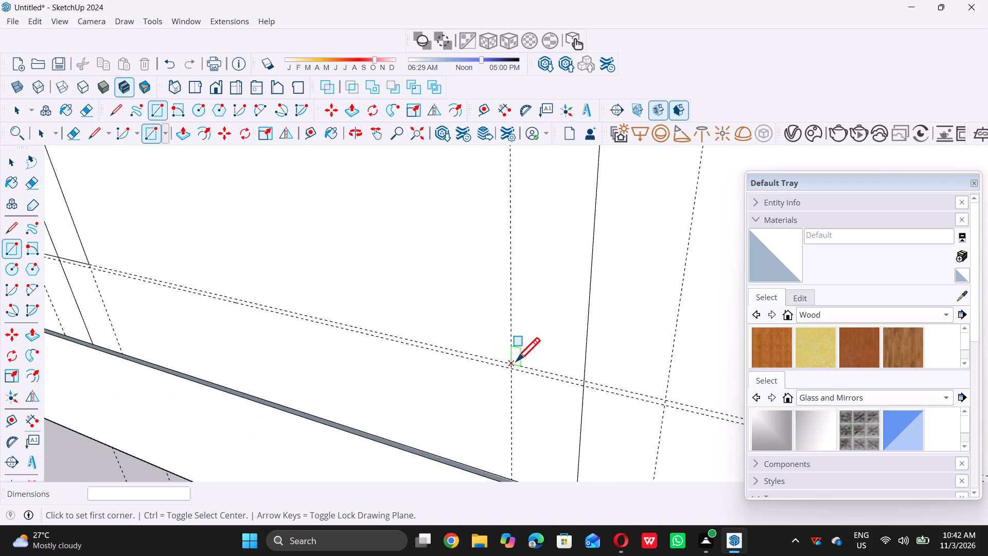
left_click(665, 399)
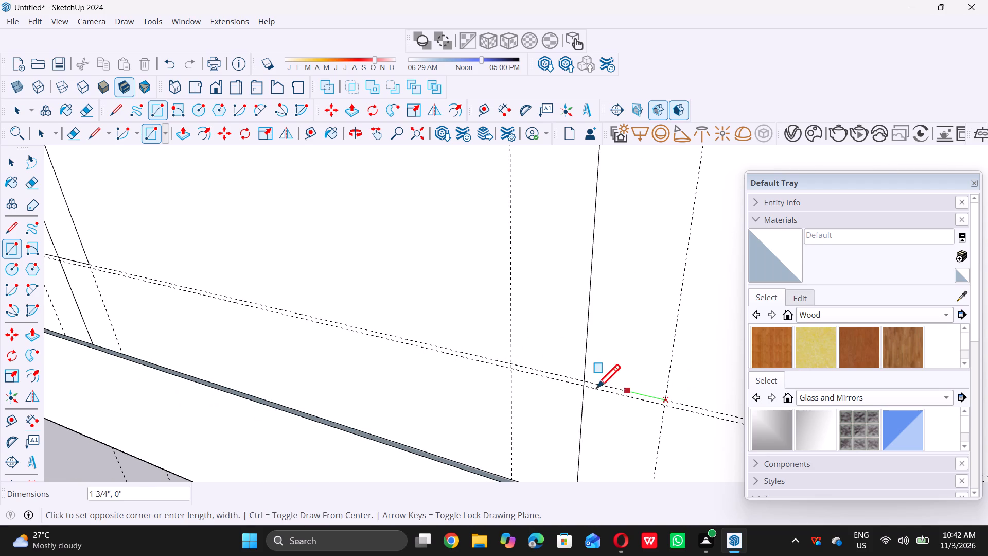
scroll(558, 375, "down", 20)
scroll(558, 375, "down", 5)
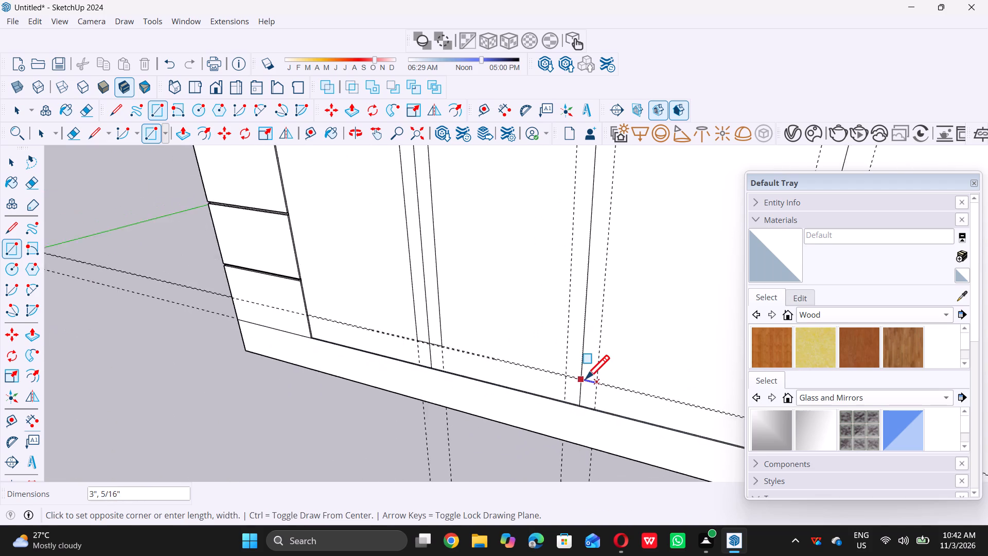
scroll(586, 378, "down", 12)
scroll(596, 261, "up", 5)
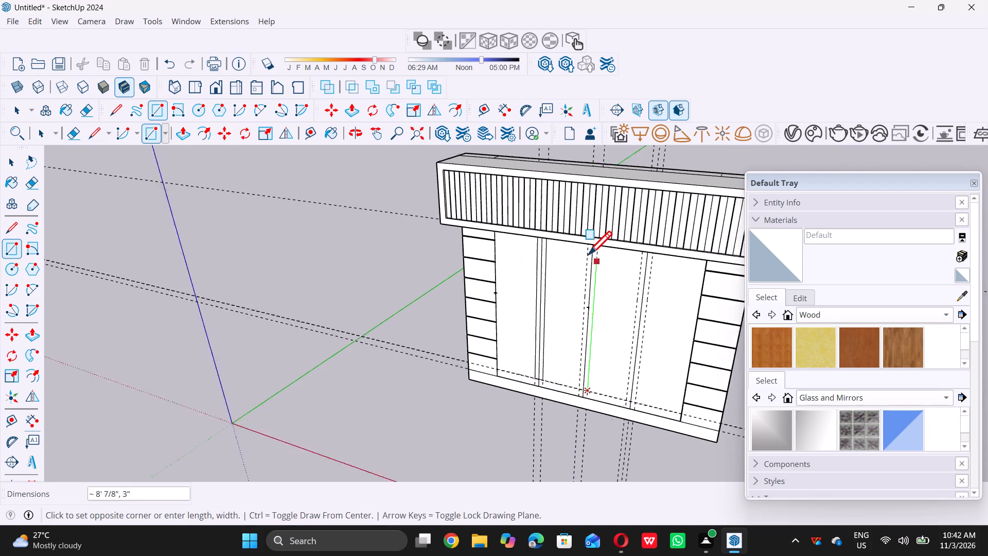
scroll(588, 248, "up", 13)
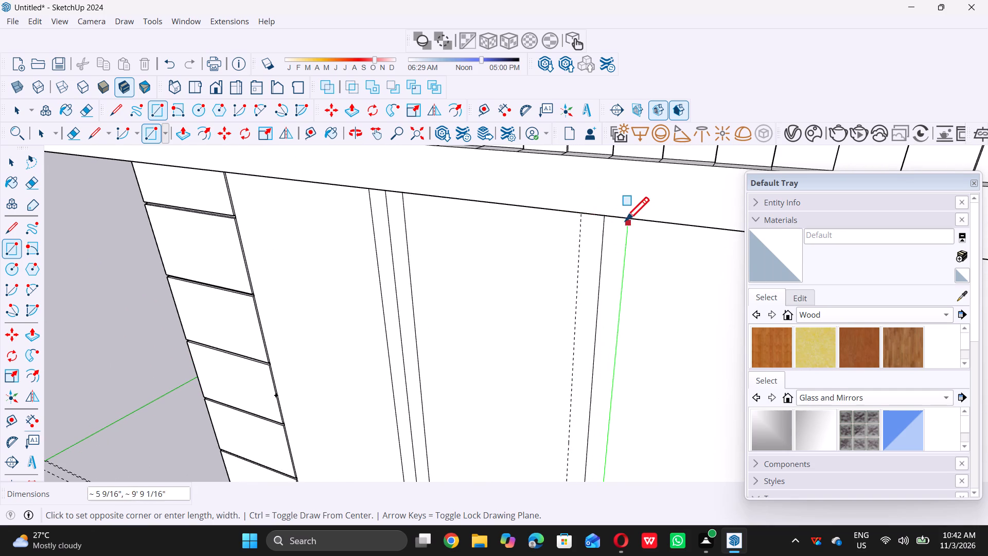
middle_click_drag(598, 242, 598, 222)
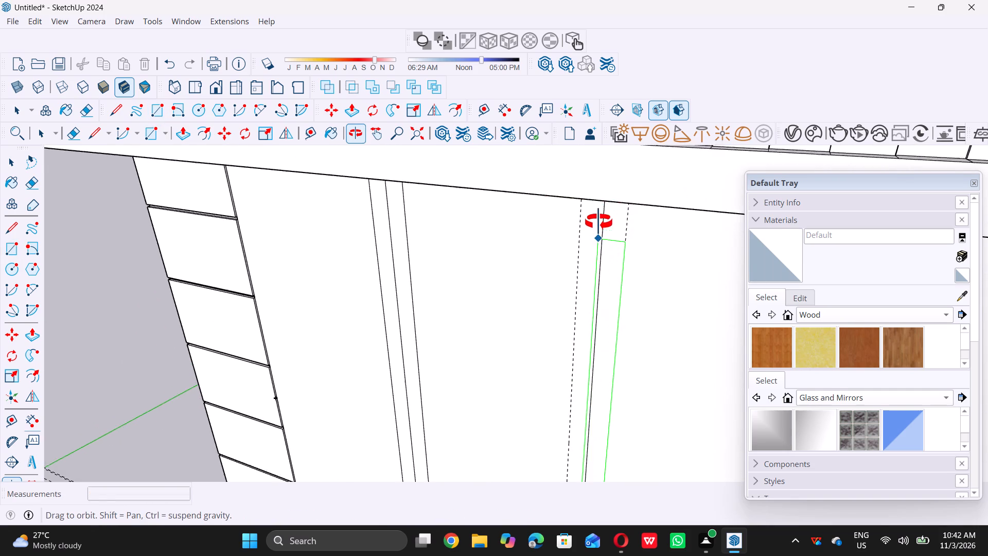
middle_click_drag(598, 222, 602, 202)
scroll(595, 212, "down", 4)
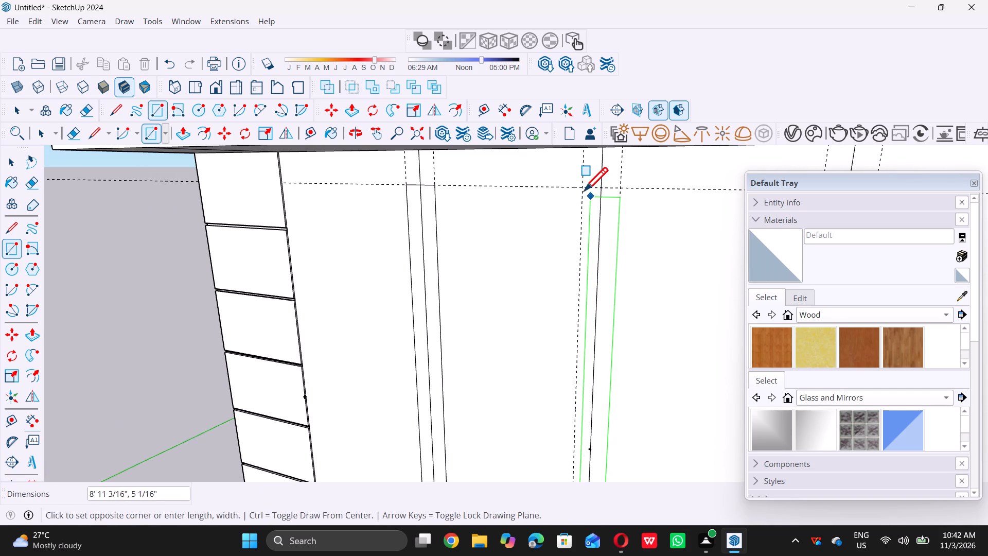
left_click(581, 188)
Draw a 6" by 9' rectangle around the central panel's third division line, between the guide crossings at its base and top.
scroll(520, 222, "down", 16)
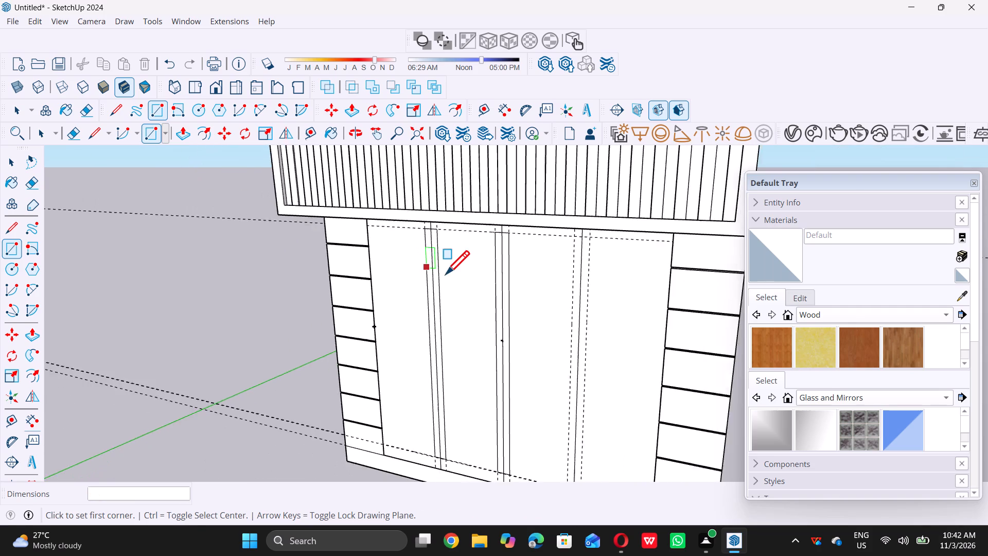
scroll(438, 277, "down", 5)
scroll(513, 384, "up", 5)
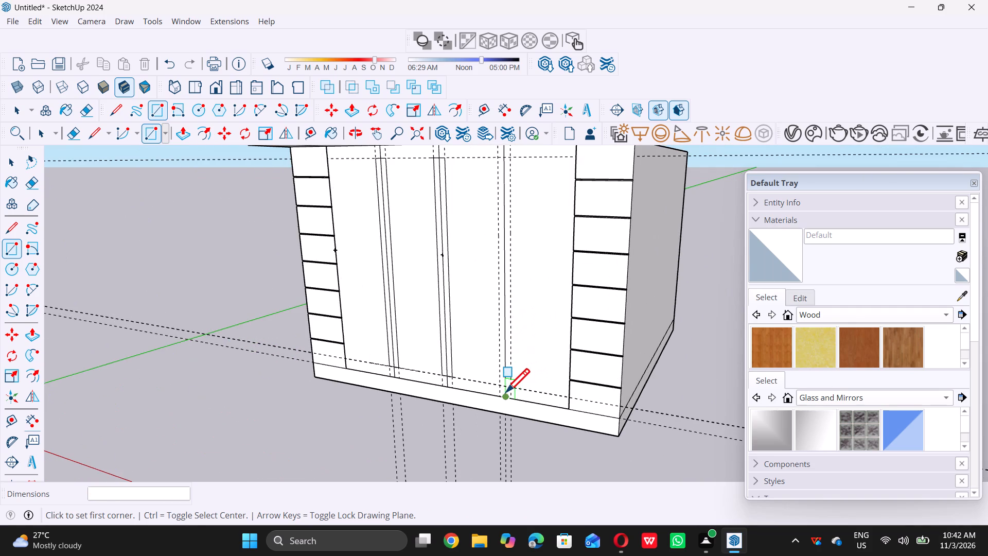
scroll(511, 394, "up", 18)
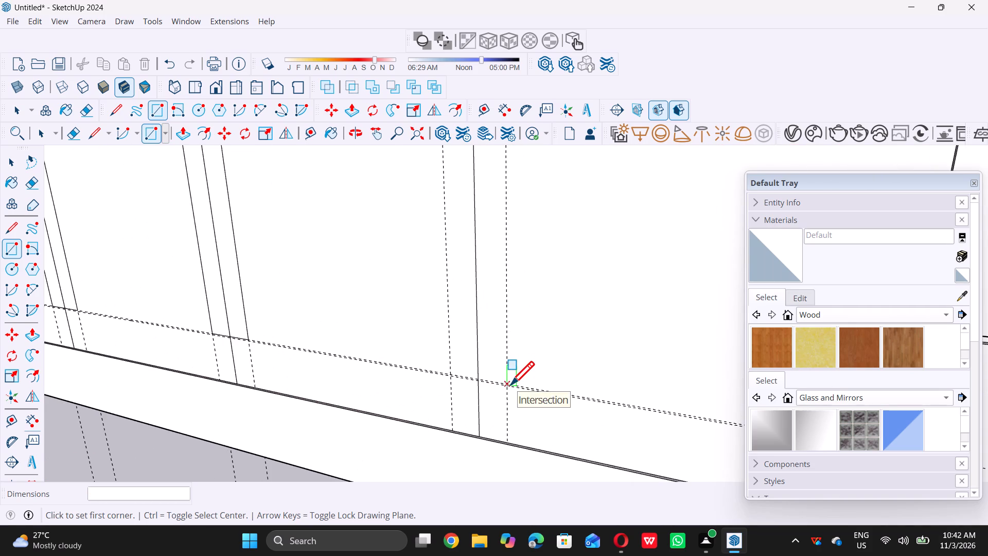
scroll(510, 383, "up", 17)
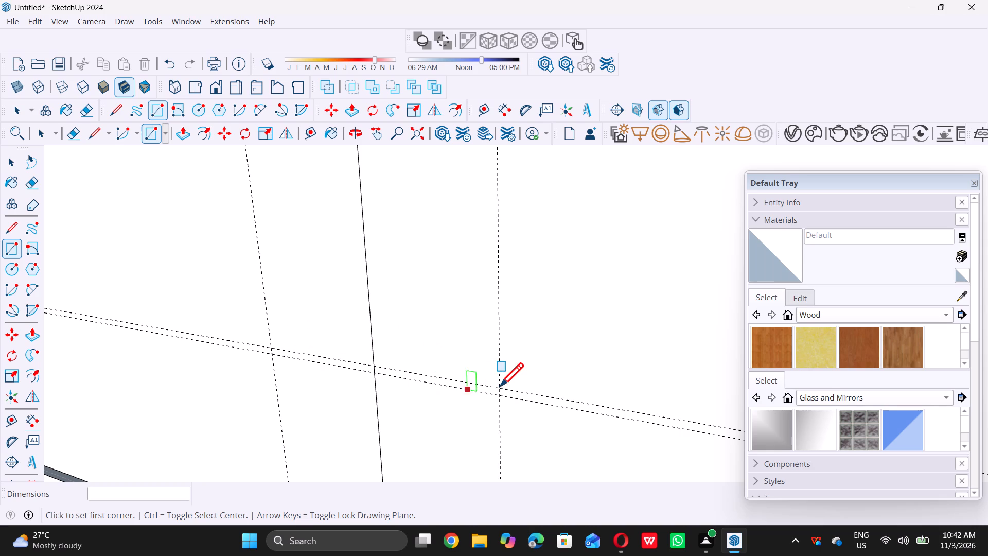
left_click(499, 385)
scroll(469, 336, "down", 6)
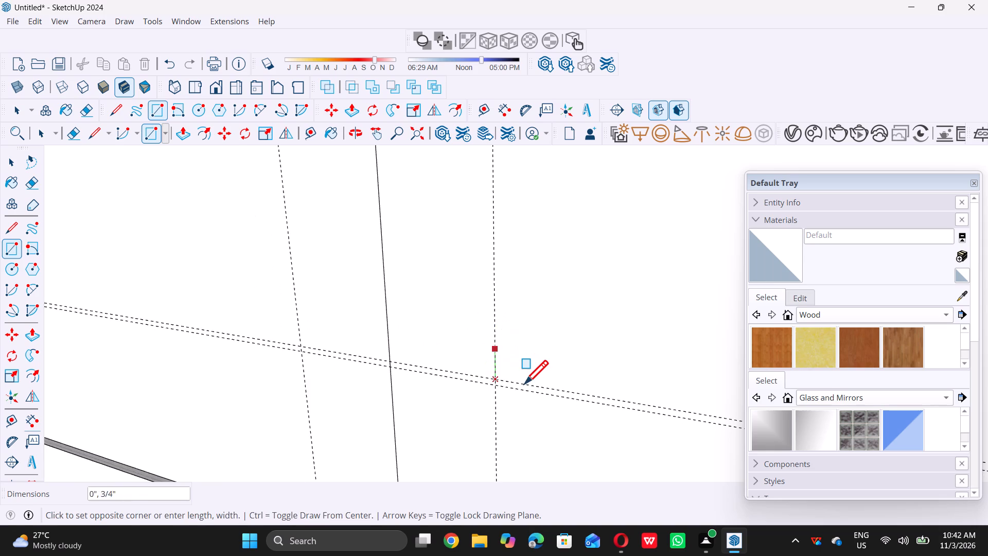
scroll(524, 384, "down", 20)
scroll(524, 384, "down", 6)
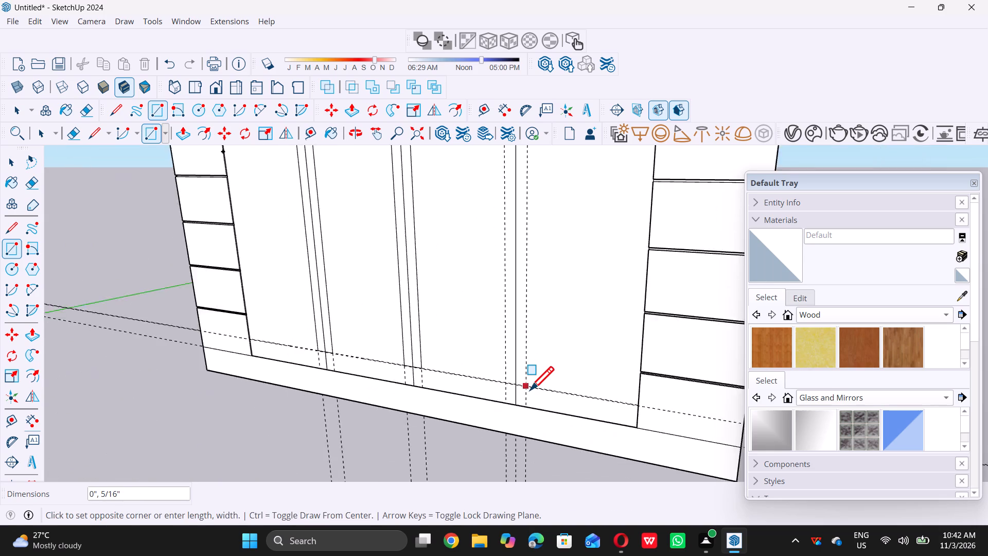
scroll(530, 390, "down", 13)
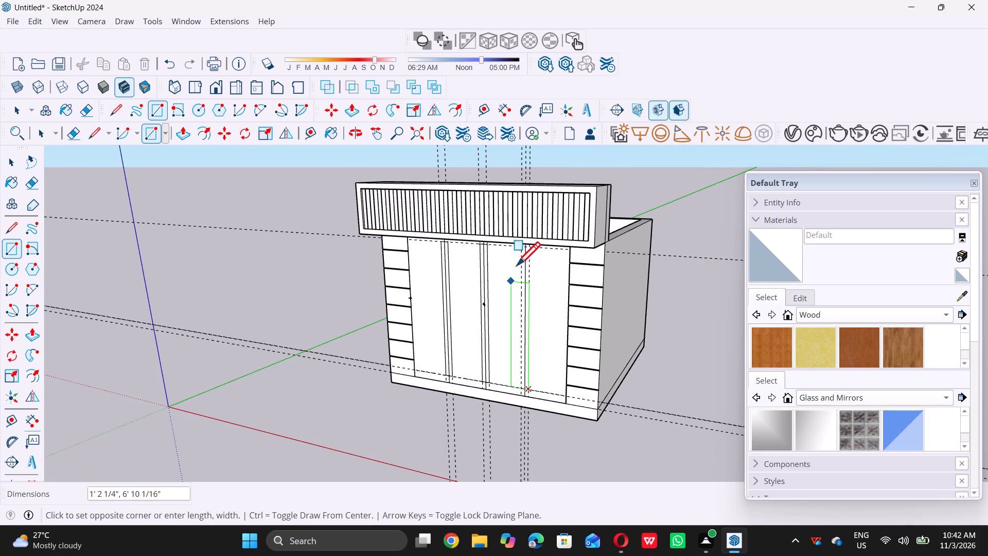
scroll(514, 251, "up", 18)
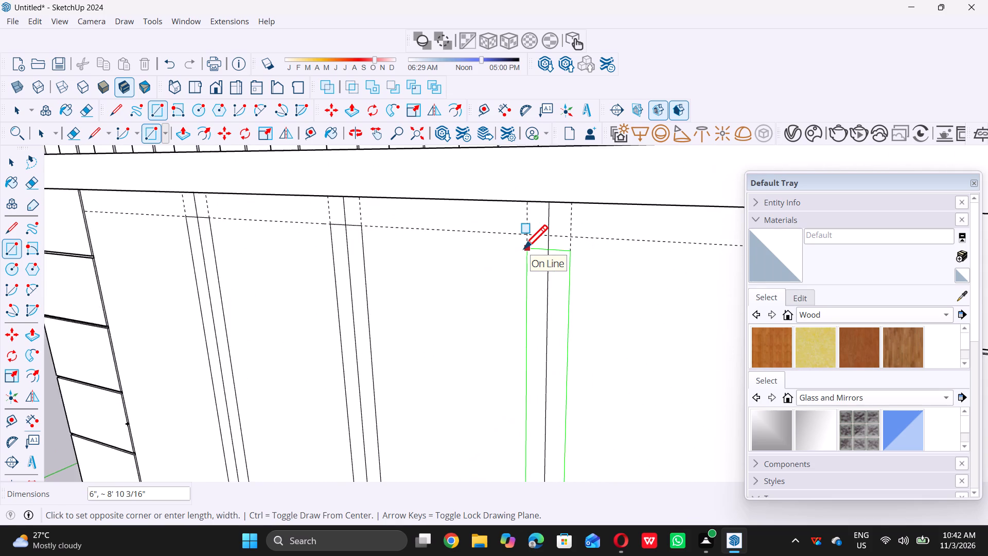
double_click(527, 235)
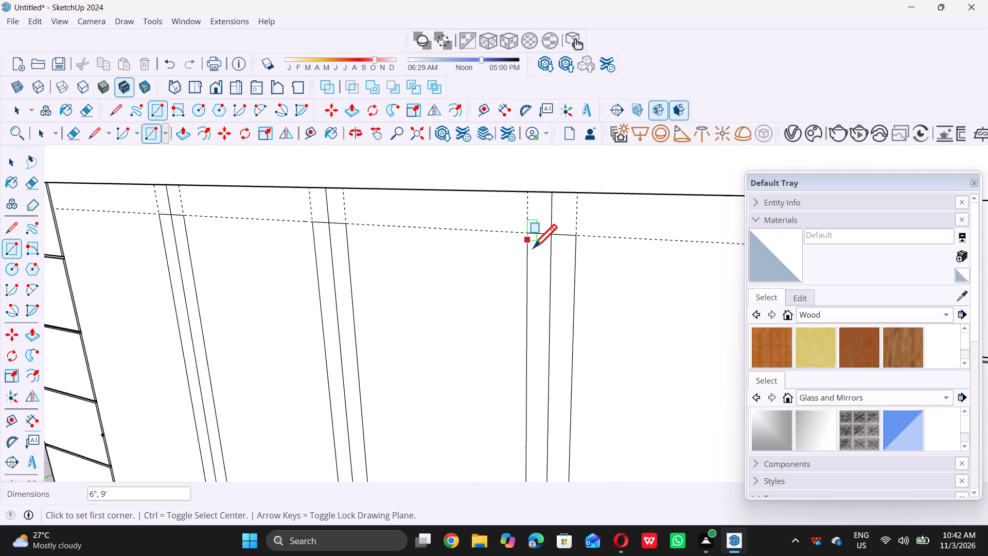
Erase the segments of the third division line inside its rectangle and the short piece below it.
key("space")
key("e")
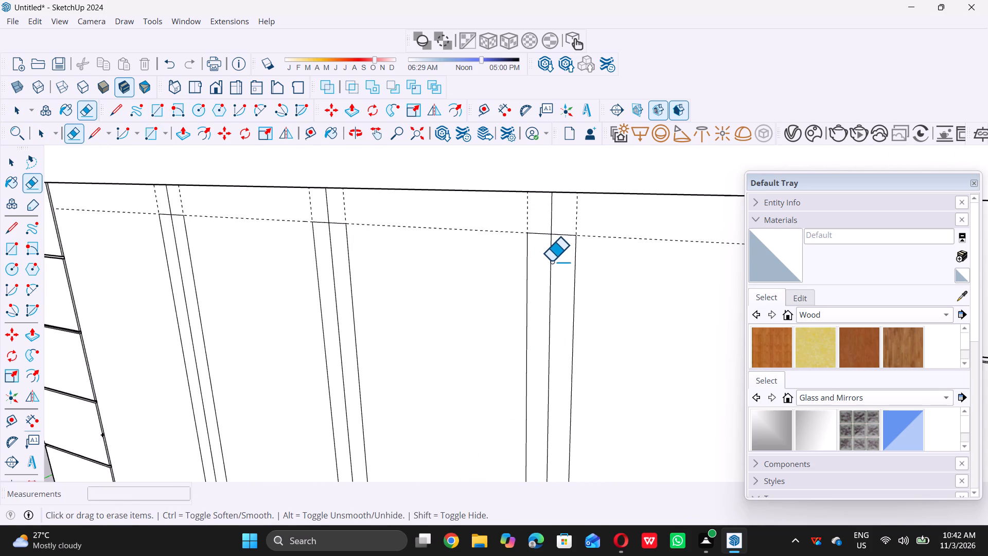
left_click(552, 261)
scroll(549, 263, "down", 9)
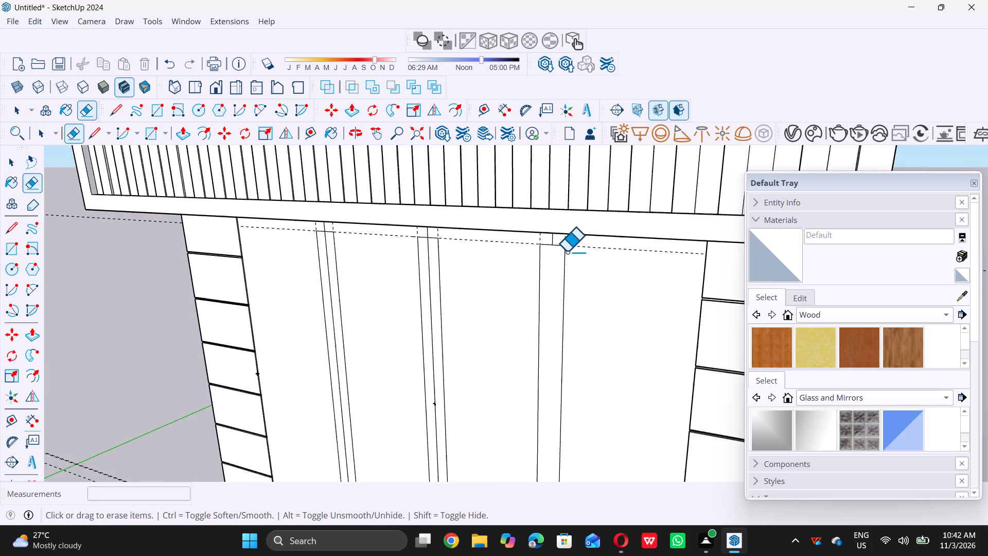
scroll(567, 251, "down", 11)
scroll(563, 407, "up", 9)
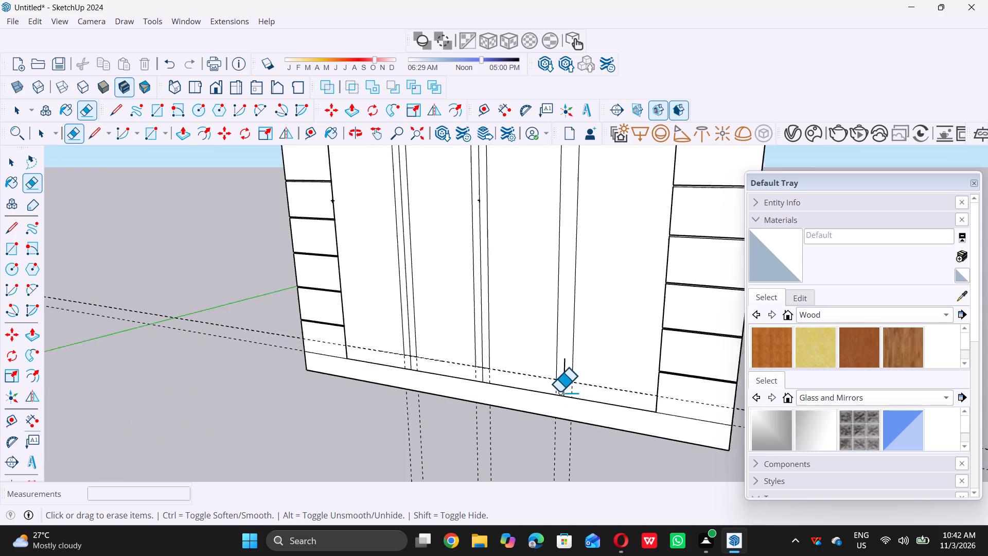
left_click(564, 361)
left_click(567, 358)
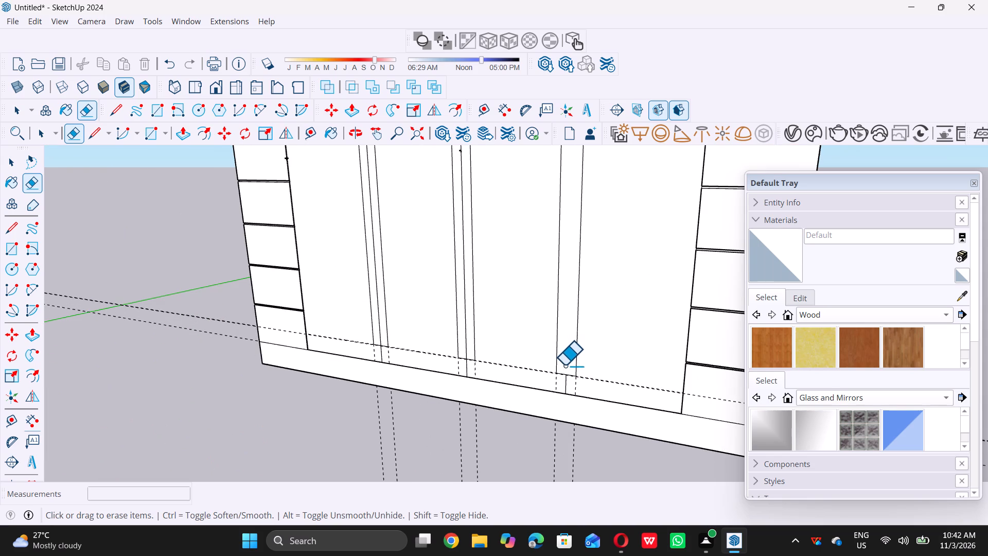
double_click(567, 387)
Undo the erasures, the division-line rectangles, the vertical and lower horizontal guides, and the upper part of the third division line.
scroll(578, 387, "down", 6)
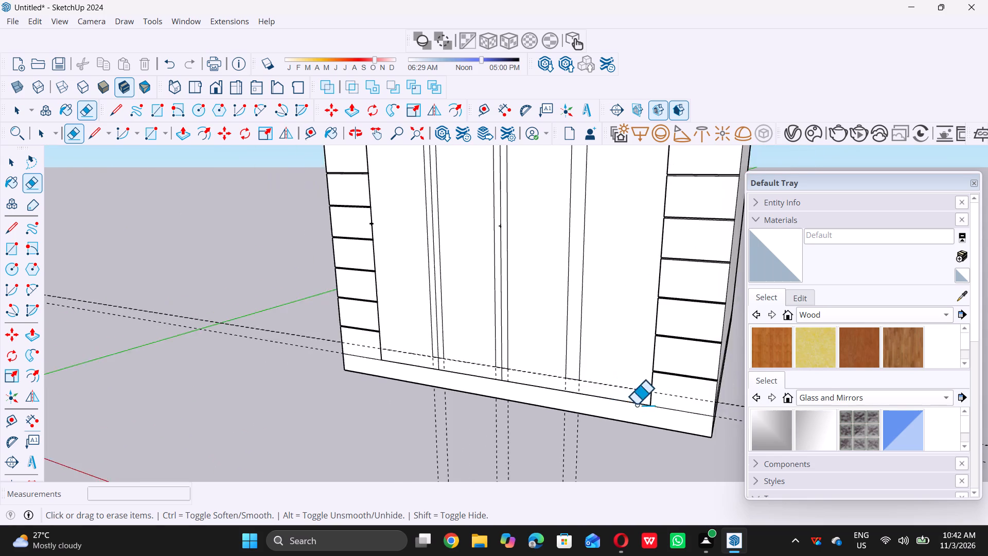
scroll(636, 404, "down", 4)
middle_click_drag(578, 385, 677, 353)
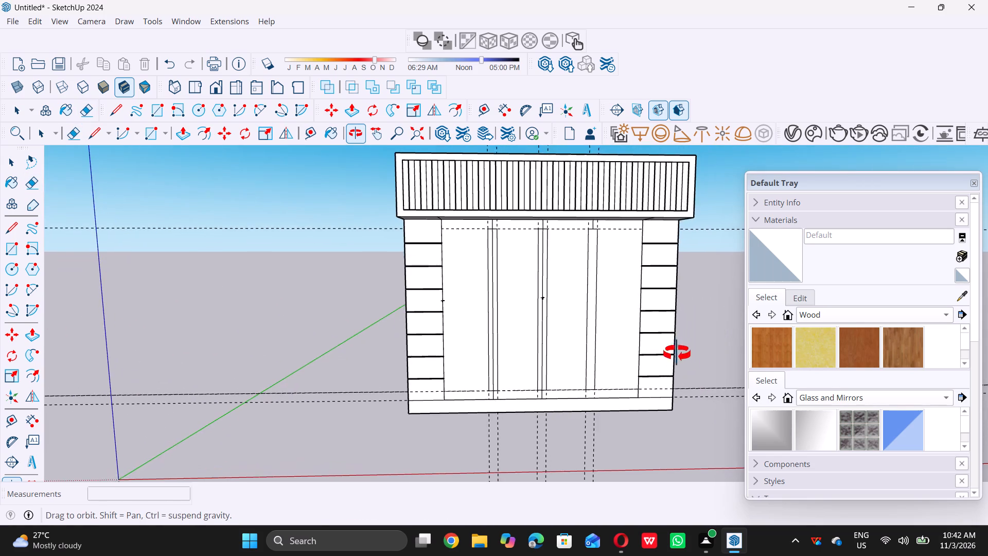
middle_click_drag(677, 353, 683, 363)
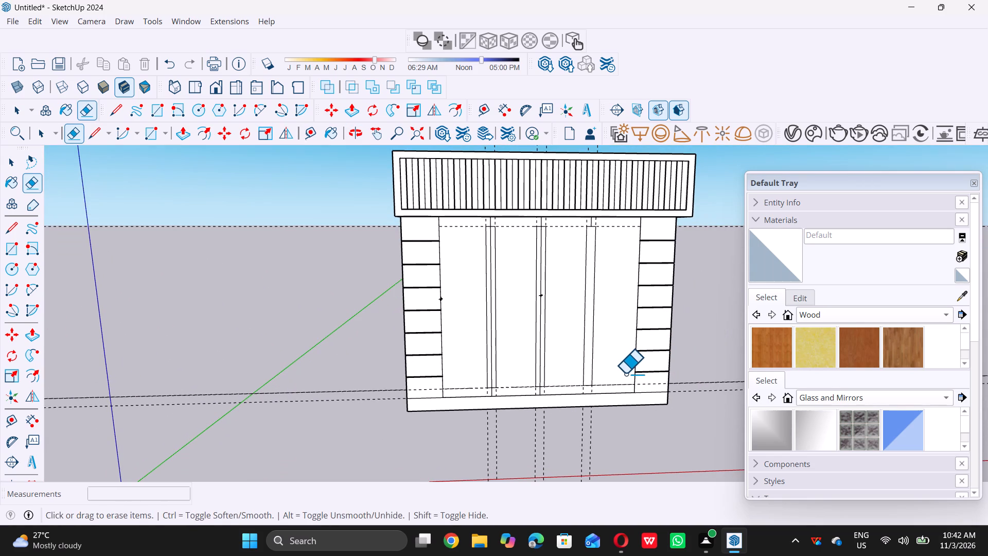
key("ctrl+z")
key("ctrl+z")
key("ctrl+z")
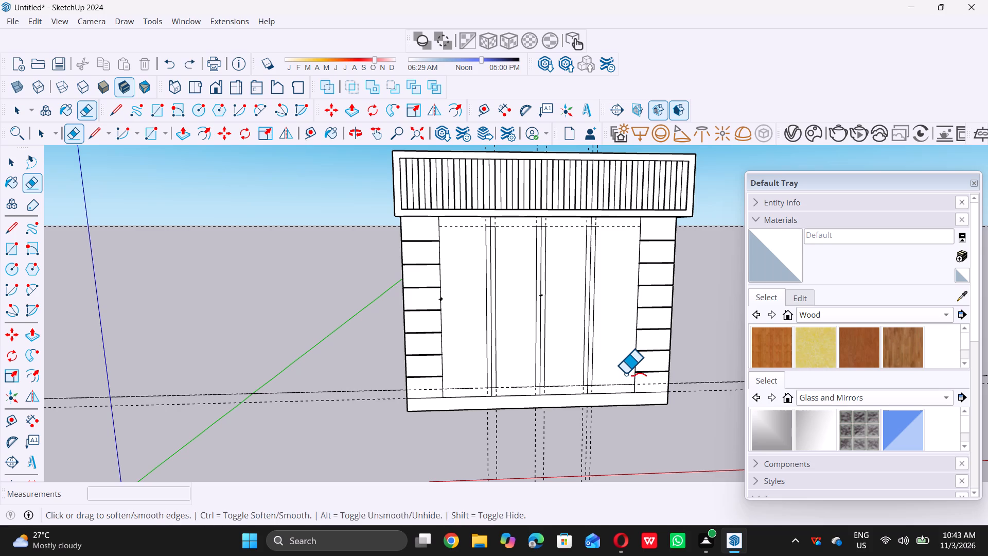
key("ctrl+z")
key("ctrl+z")
key("ctrl+z")
key("ctrl+z")
key("ctrl+z")
key("ctrl+z")
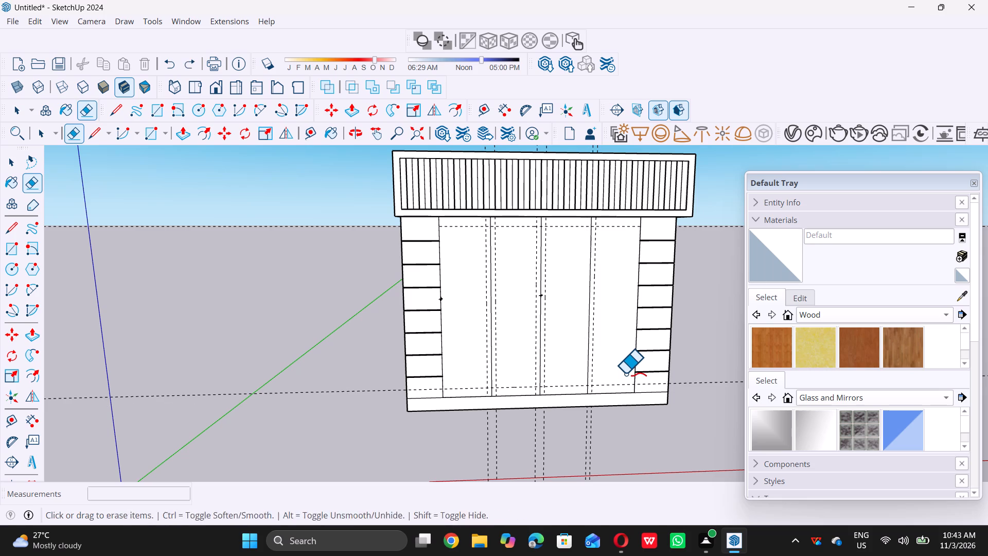
key("ctrl+z")
key("ctrl+z")
key("ctrl+z")
type("zz")
key("ctrl+z")
key("ctrl+z")
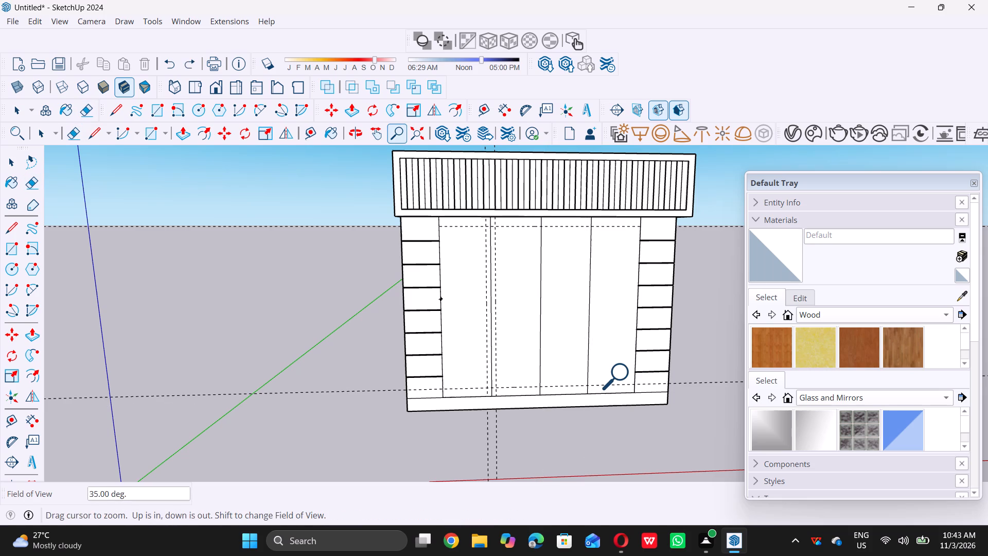
key("ctrl+z")
key("ctrl+z")
key("ctrl+z")
key("ctrl+z")
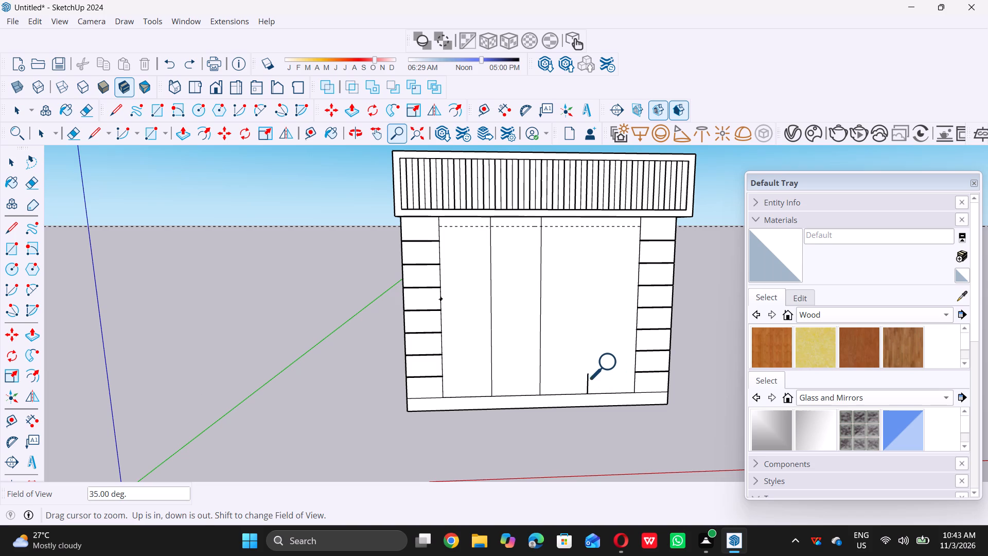
Draw a vertical line about 8' 9 1/2" long from the third division line's short lower segment up to the header's underside.
middle_click_drag(594, 355, 579, 361)
key("space")
key("l")
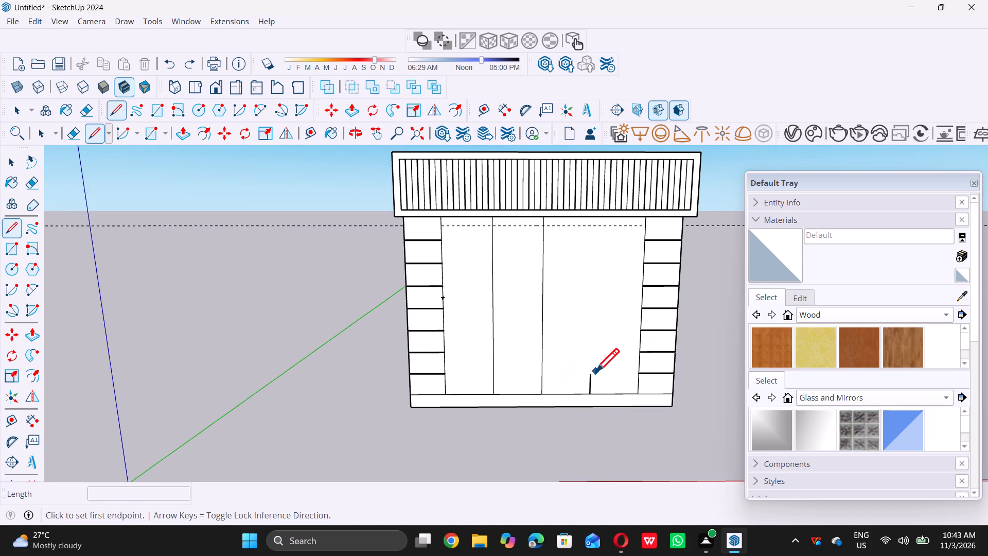
scroll(595, 372, "up", 3)
left_click(589, 375)
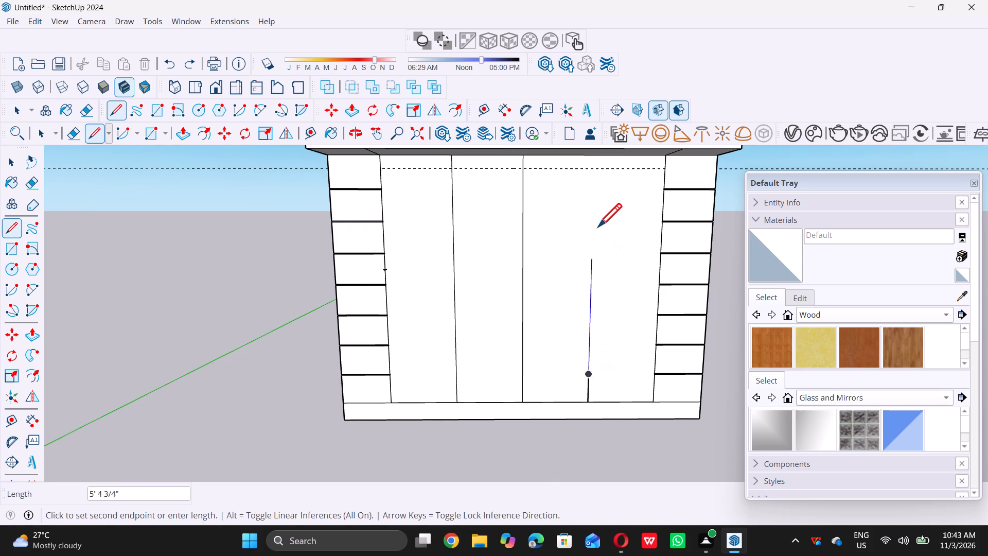
triple_click(595, 159)
key("space")
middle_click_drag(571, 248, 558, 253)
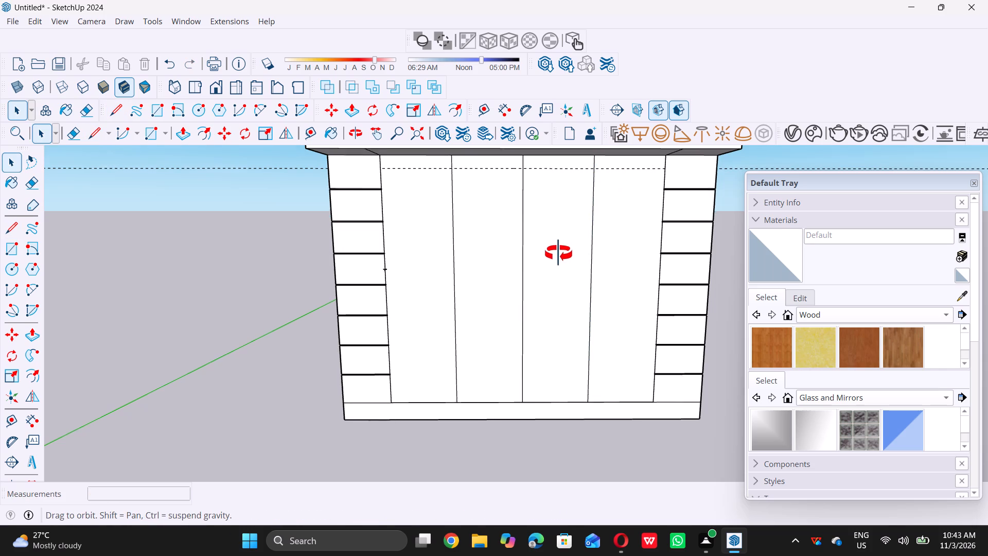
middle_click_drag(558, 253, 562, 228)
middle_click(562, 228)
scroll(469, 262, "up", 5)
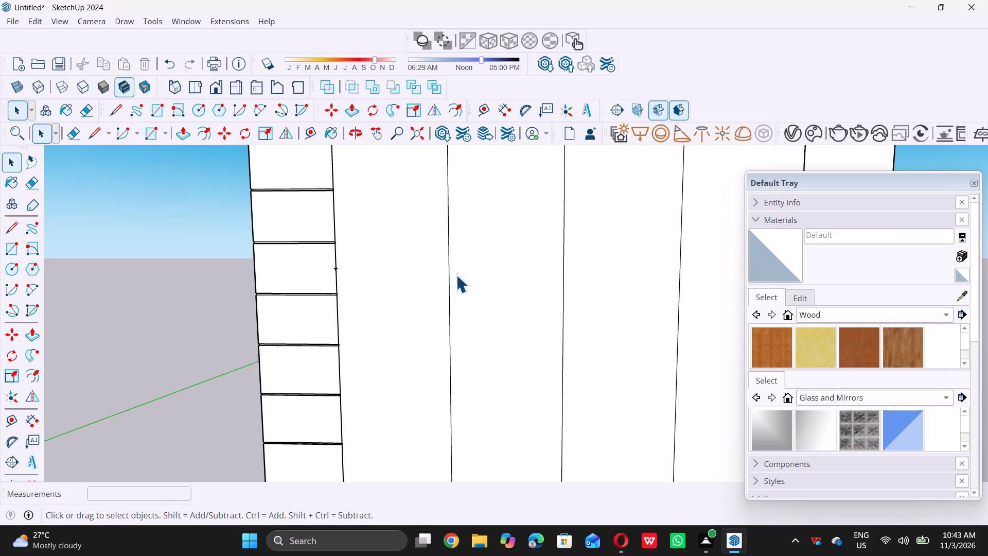
Place vertical guides 1" to each side of the central panel's leftmost division line.
scroll(456, 275, "up", 2)
key("t")
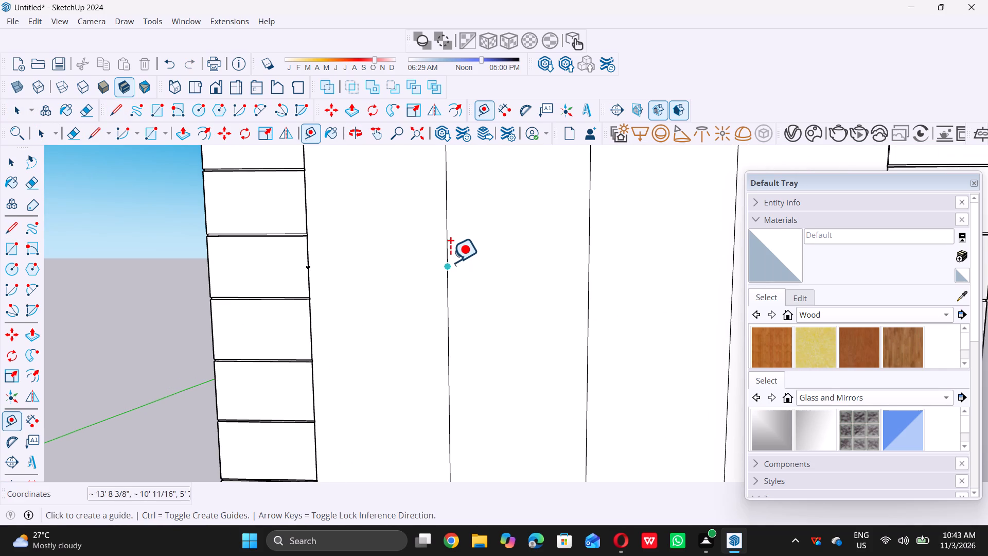
left_click(450, 262)
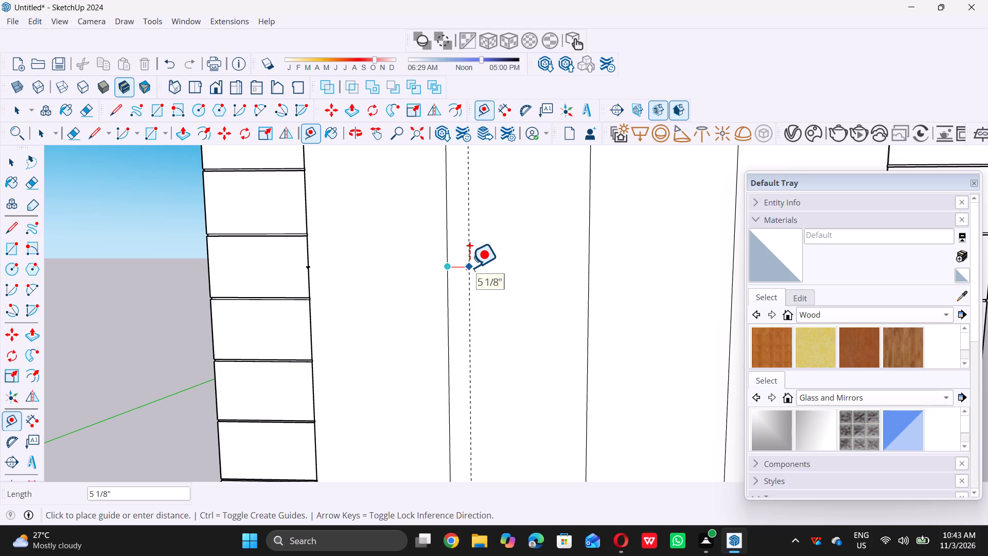
key("1")
key("shift+quotedbl")
key("Return")
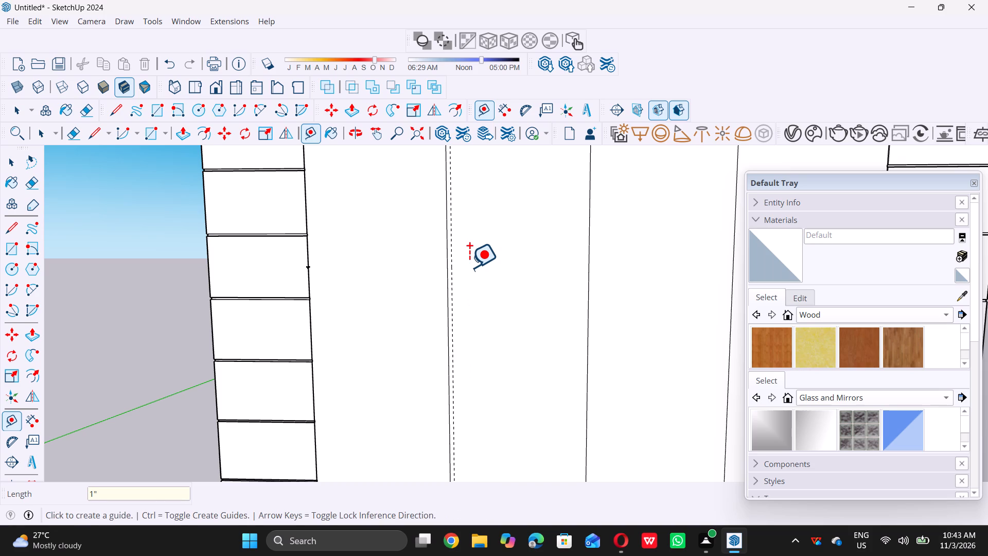
scroll(455, 257, "up", 4)
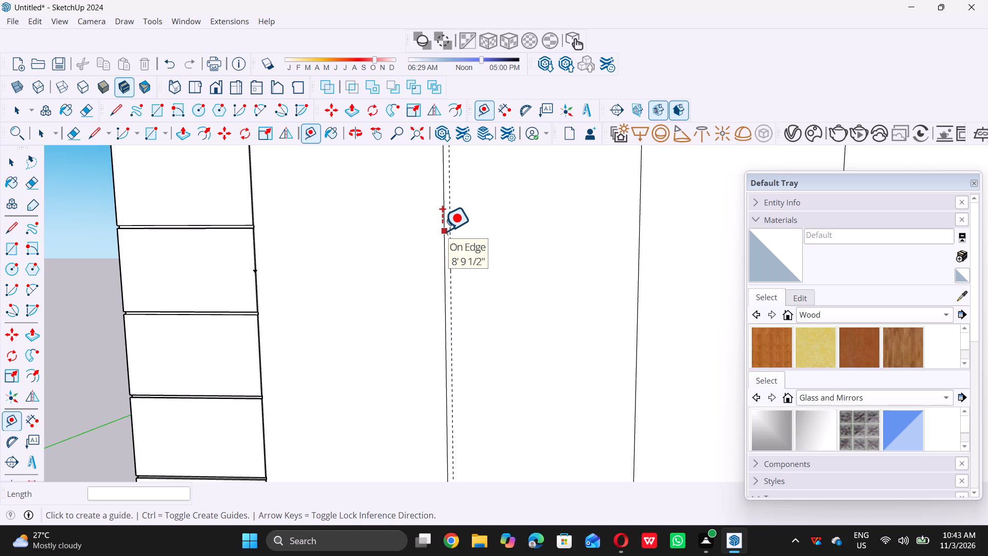
left_click(442, 231)
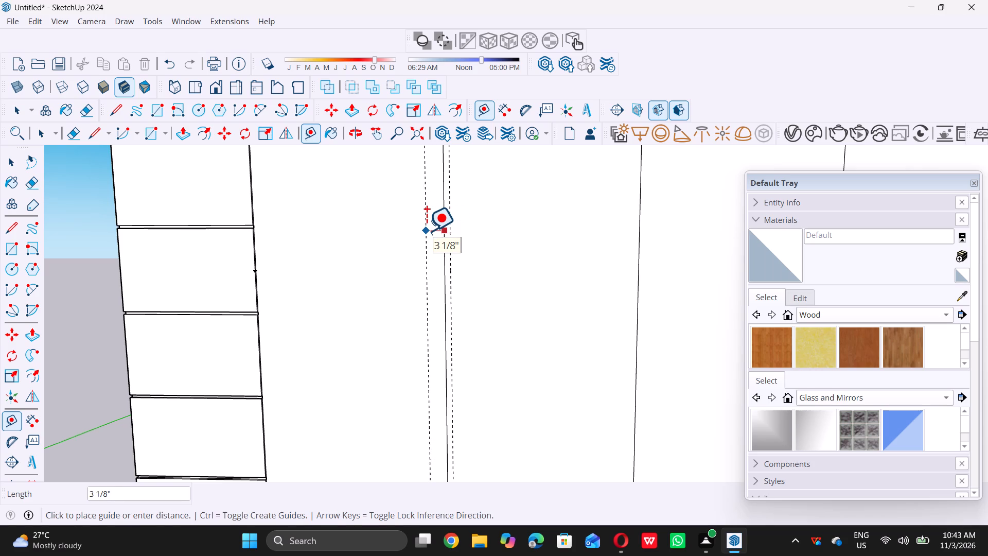
key("1")
key("shift+quotedbl")
key("Return")
Place a horizontal guide 4" above the central panel's bottom edge, where it meets the base.
scroll(427, 230, "down", 13)
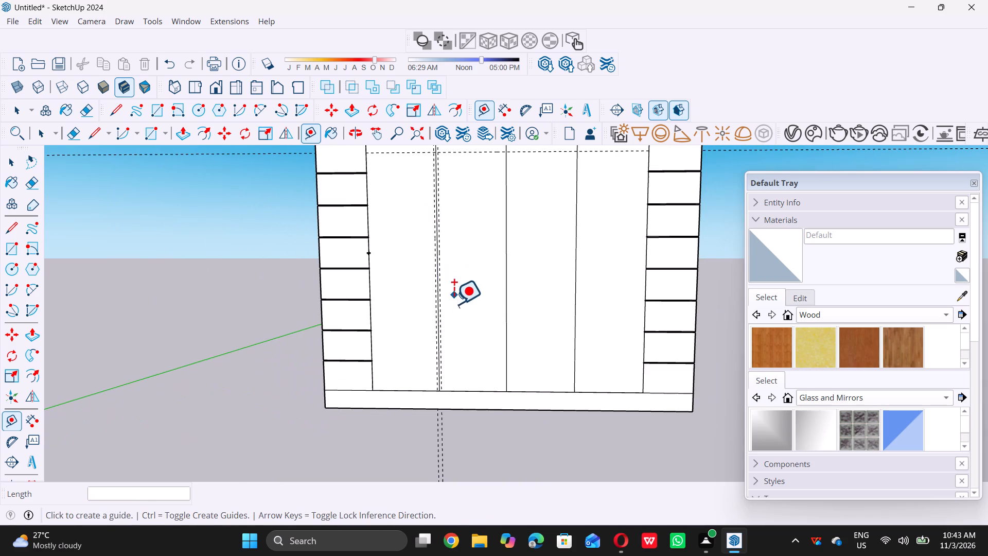
key("space")
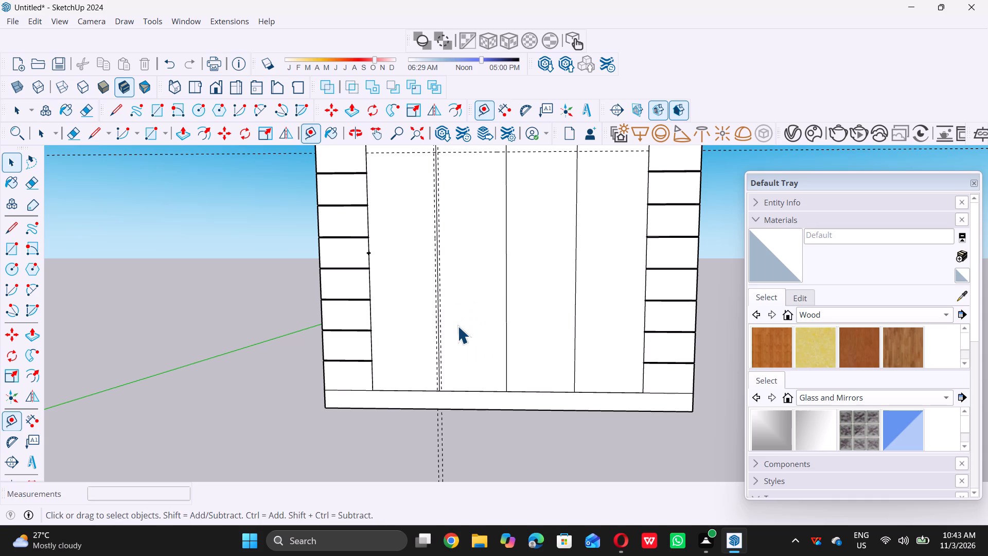
type("r")
key("space")
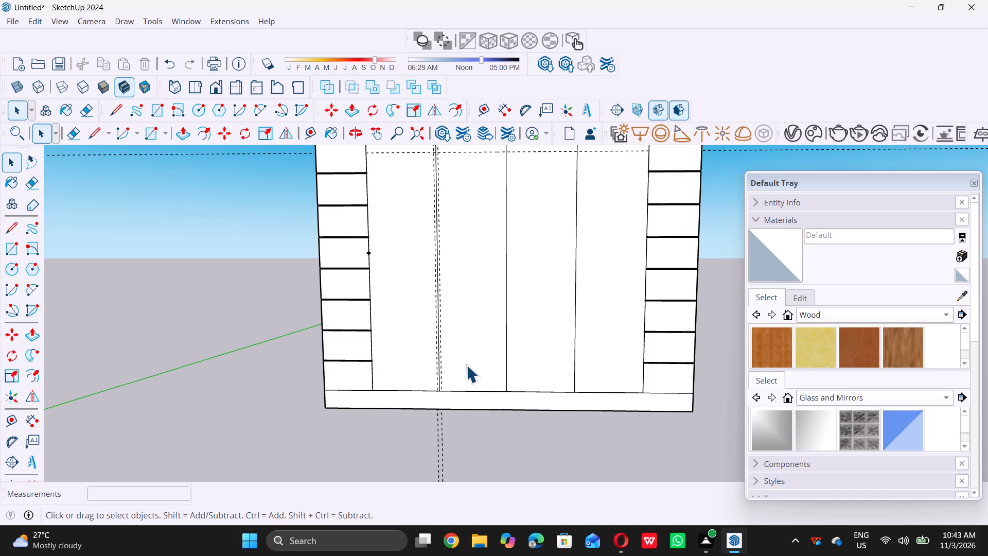
key("t")
scroll(469, 381, "up", 5)
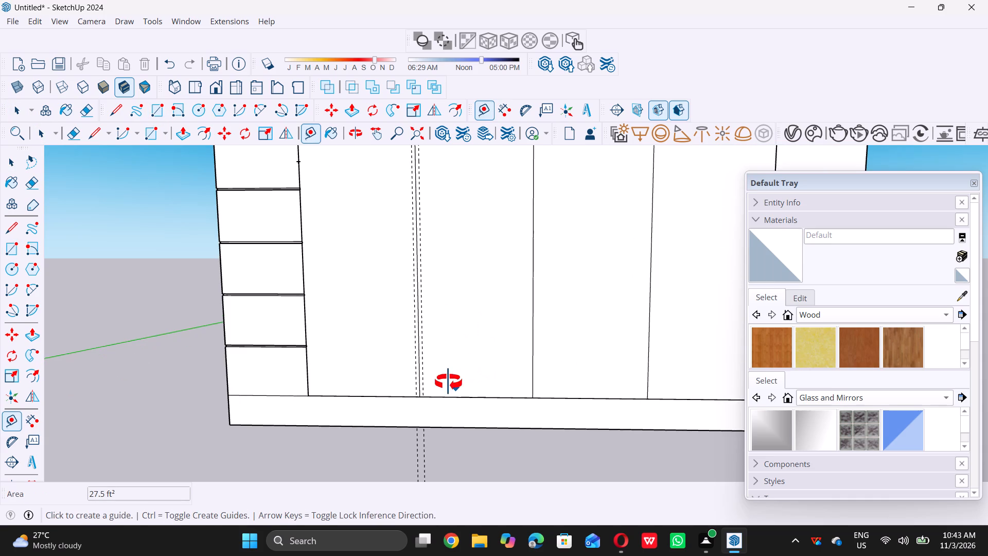
middle_click_drag(448, 382, 443, 404)
middle_click(443, 404)
scroll(445, 382, "up", 18)
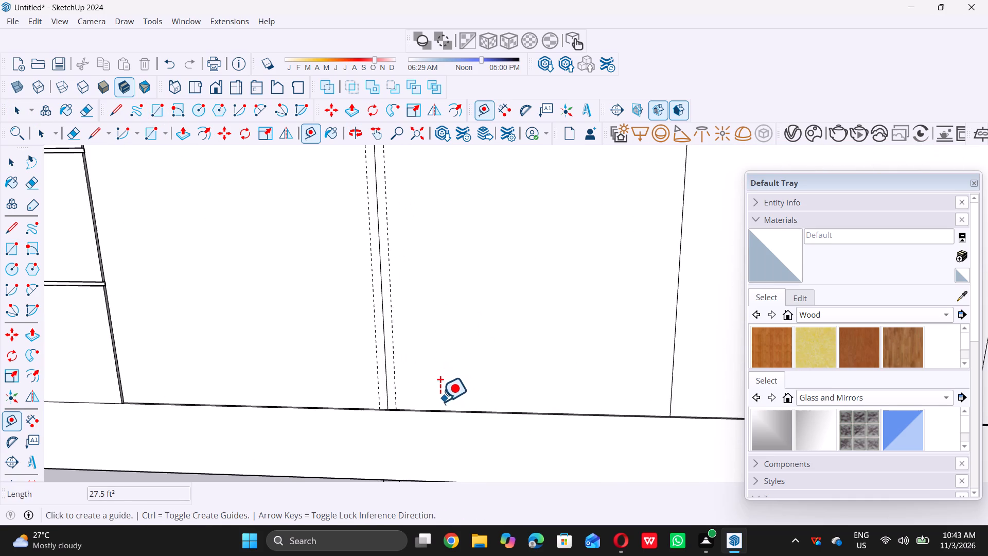
scroll(424, 407, "up", 16)
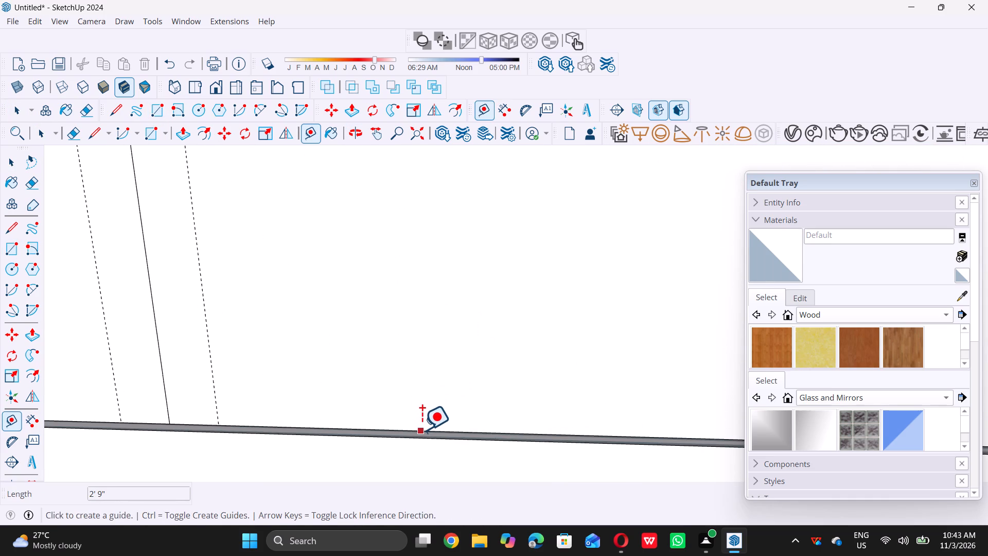
left_click(424, 428)
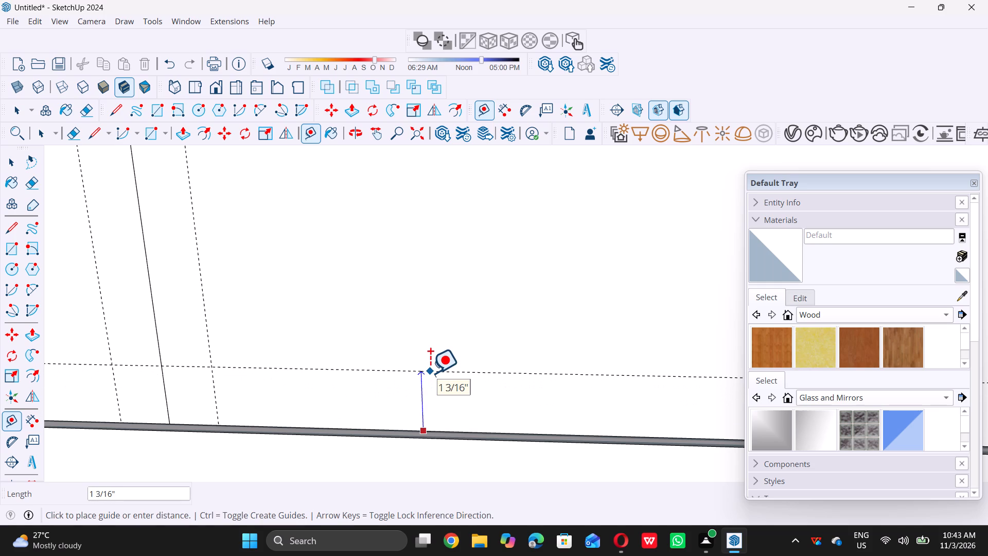
key("6")
key("BackSpace")
key("4")
key("shift+quotedbl")
key("Return")
Place vertical guides 1" to each side of the central panel's middle division line.
scroll(434, 373, "down", 14)
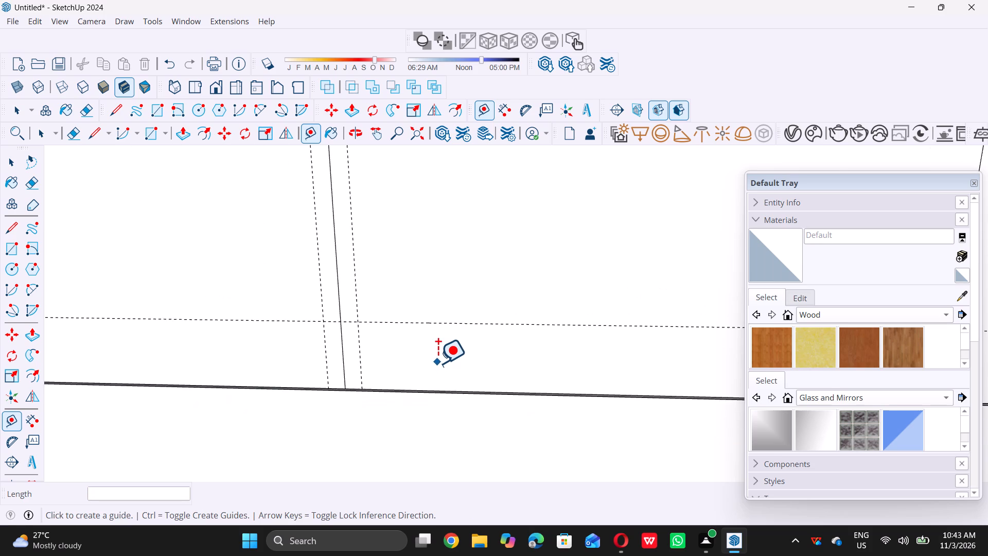
scroll(438, 363, "down", 16)
scroll(428, 377, "down", 6)
middle_click_drag(430, 408, 437, 365)
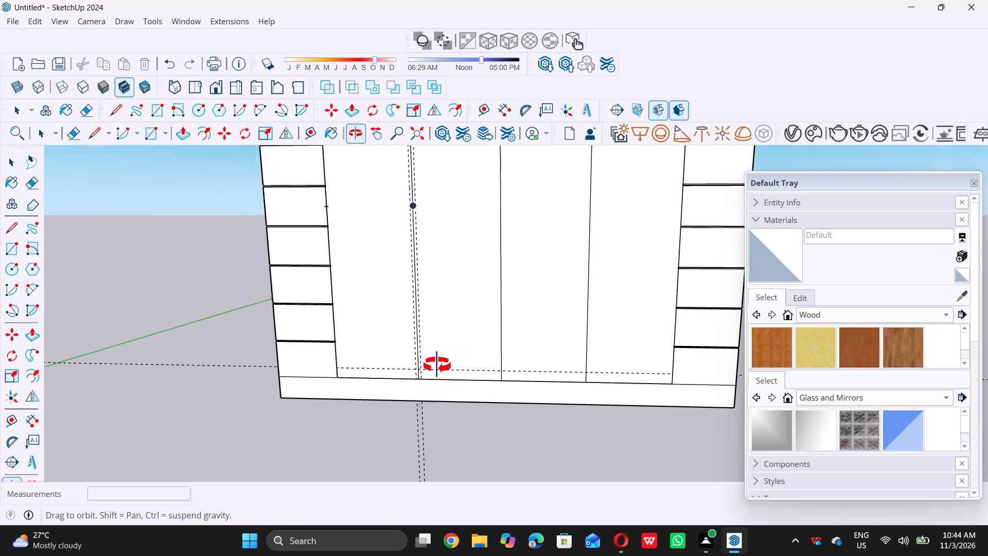
middle_click_drag(437, 365, 439, 351)
scroll(438, 357, "down", 5)
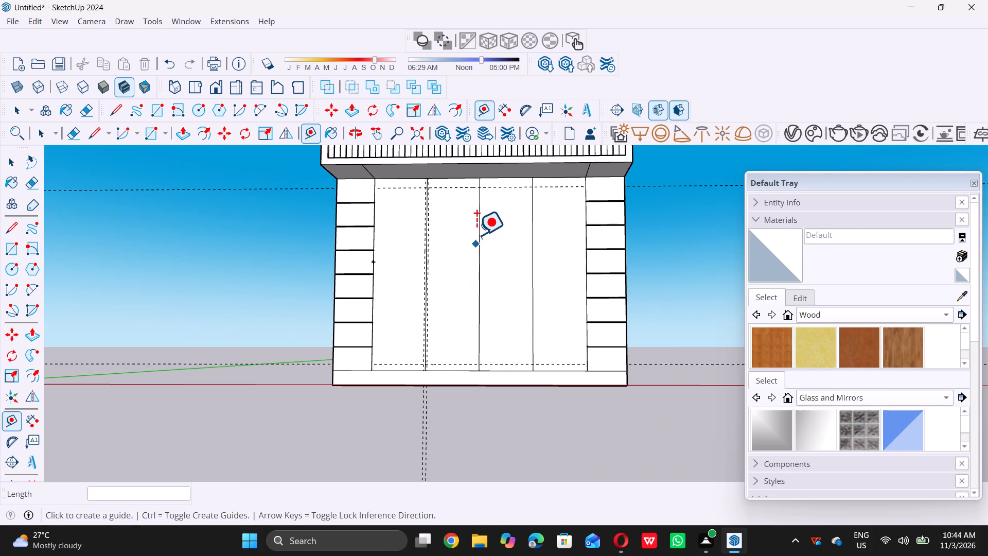
scroll(469, 231, "up", 4)
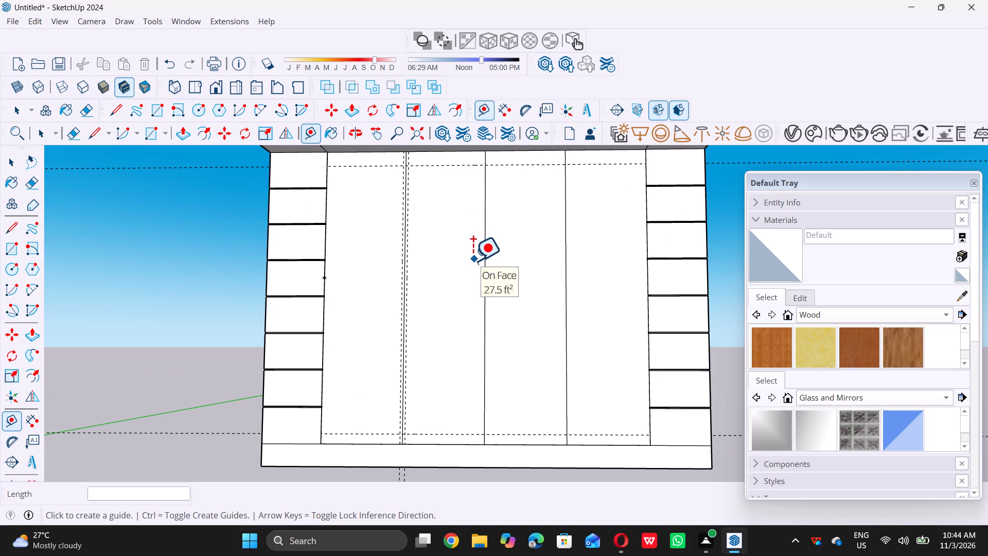
scroll(478, 265, "up", 13)
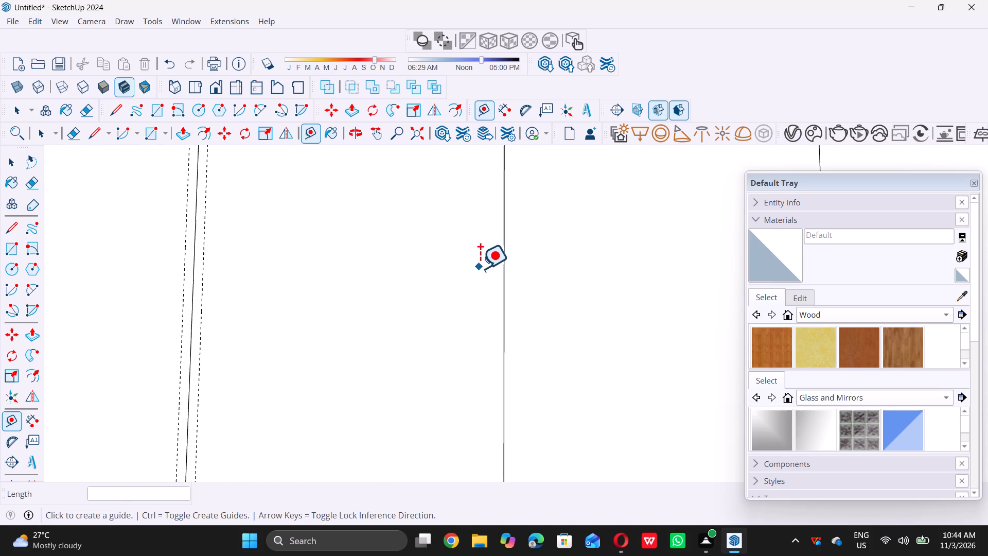
left_click(502, 273)
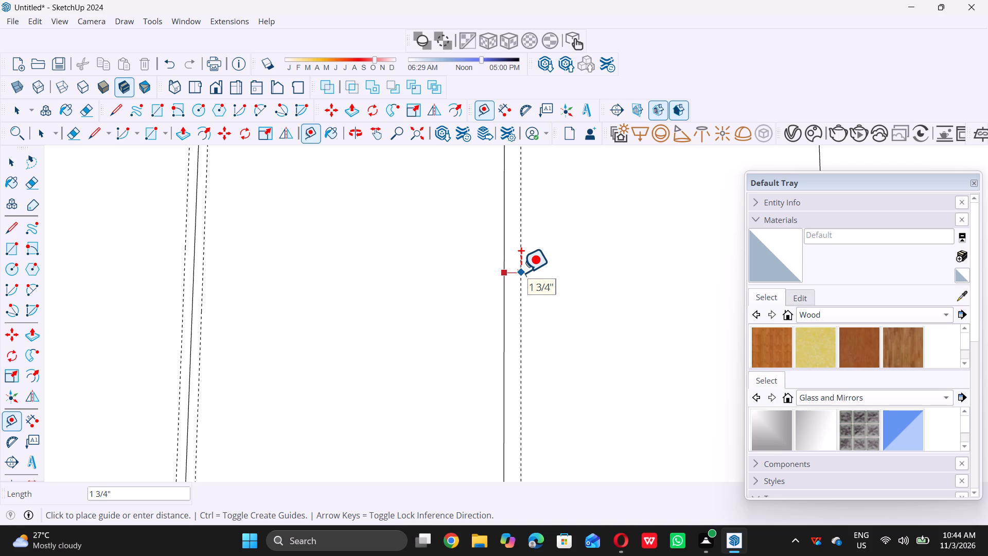
key("1")
key("shift+quotedbl")
key("Return")
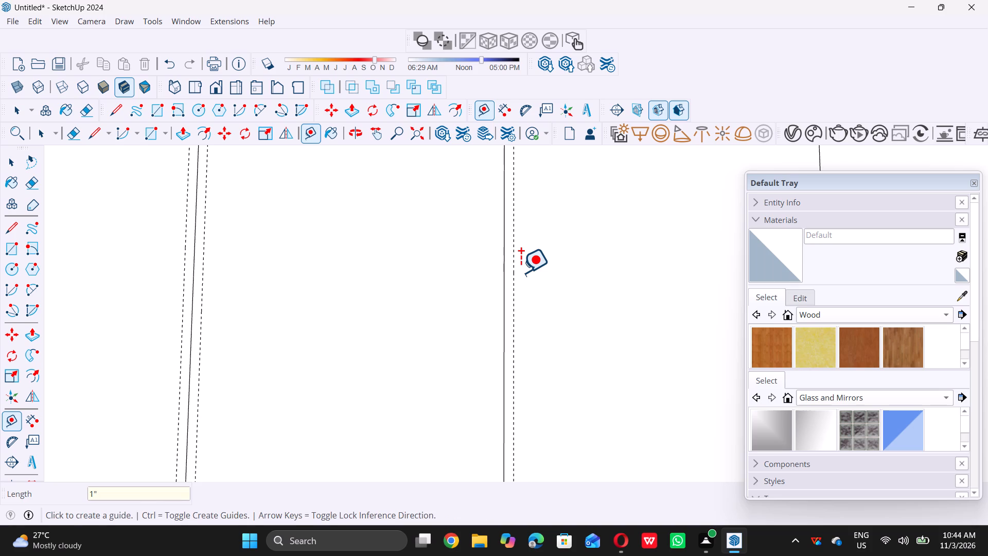
scroll(497, 242, "up", 4)
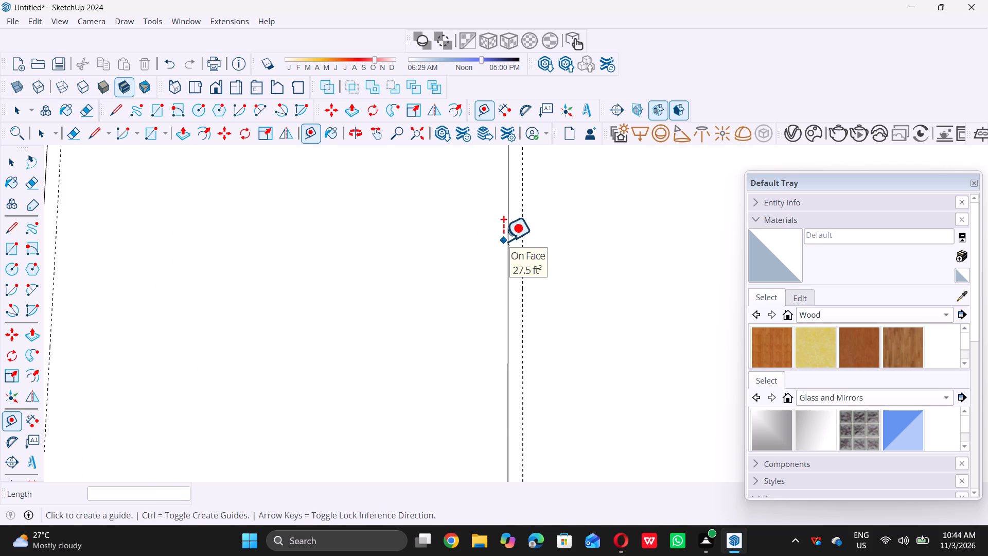
triple_click(506, 241)
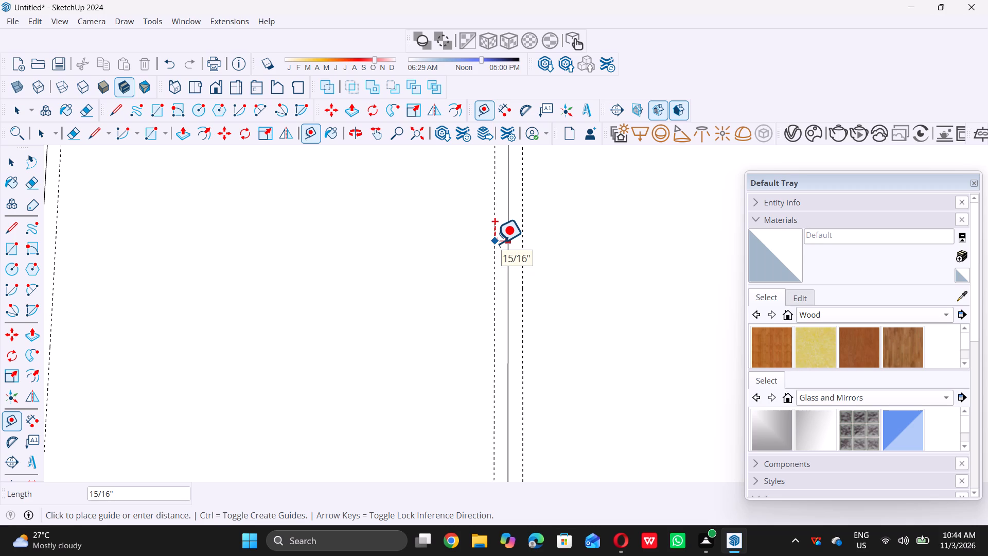
key("1")
key("shift+quotedbl")
key("Return")
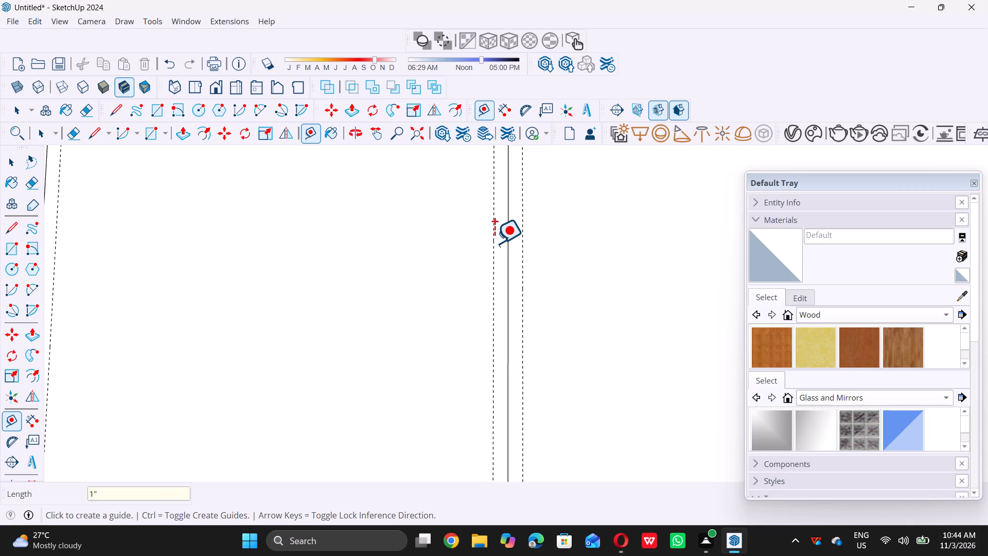
Place vertical guides 1" to each side of the central panel's rightmost division line.
scroll(473, 251, "down", 19)
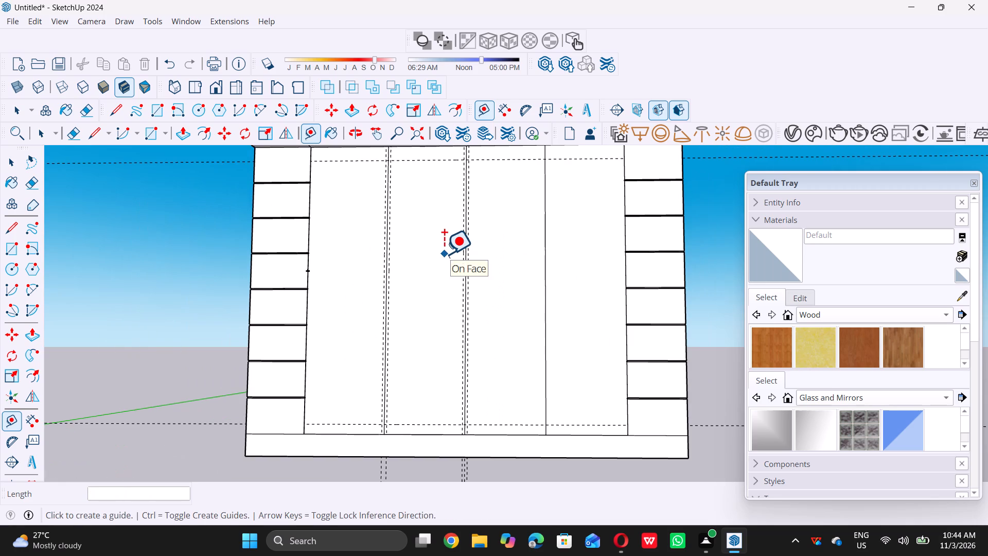
scroll(543, 274, "up", 3)
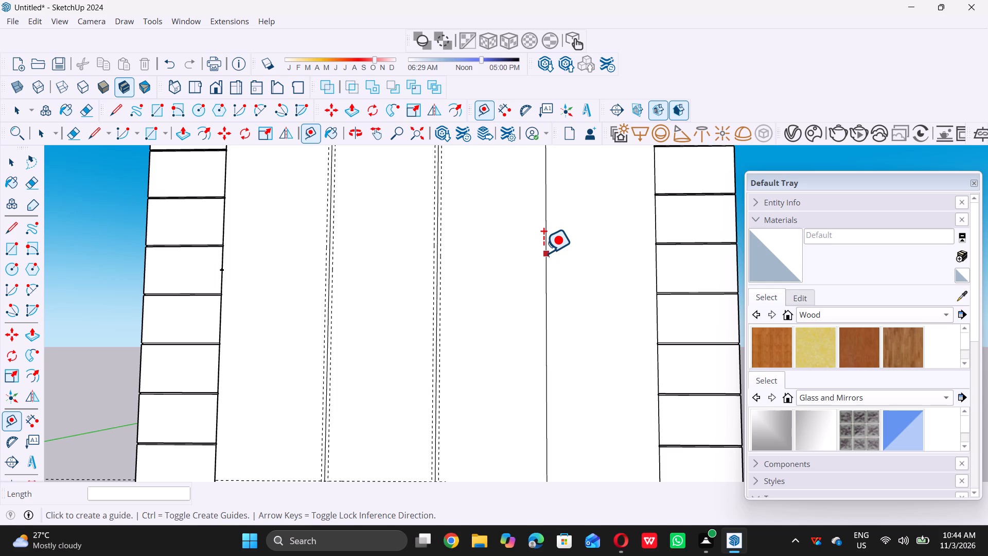
left_click(543, 252)
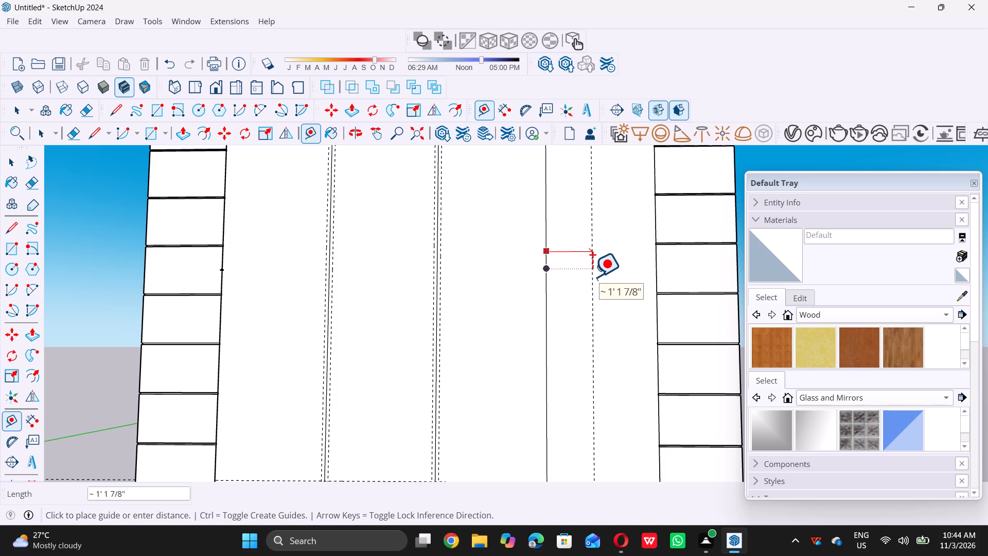
key("1")
key("shift+quotedbl")
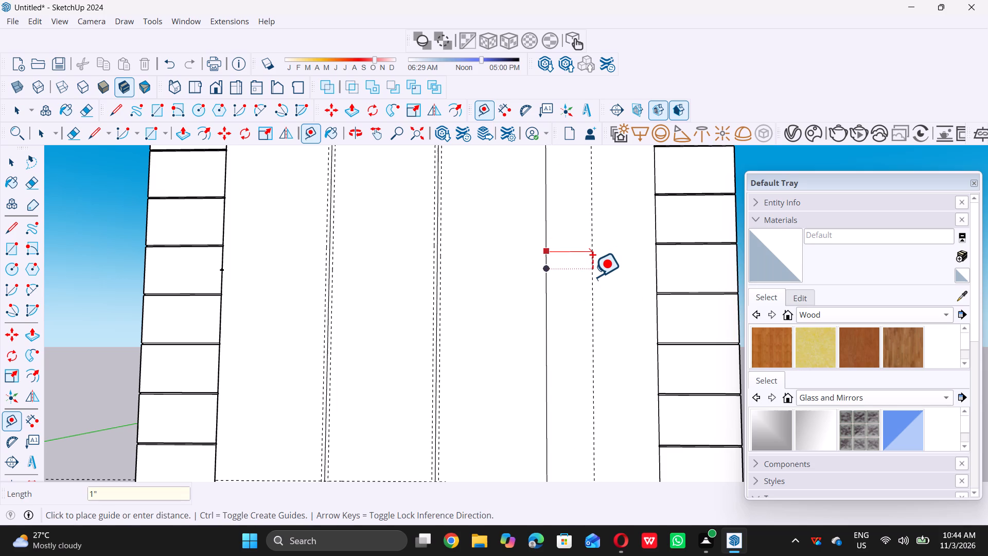
key("Return")
scroll(545, 257, "up", 11)
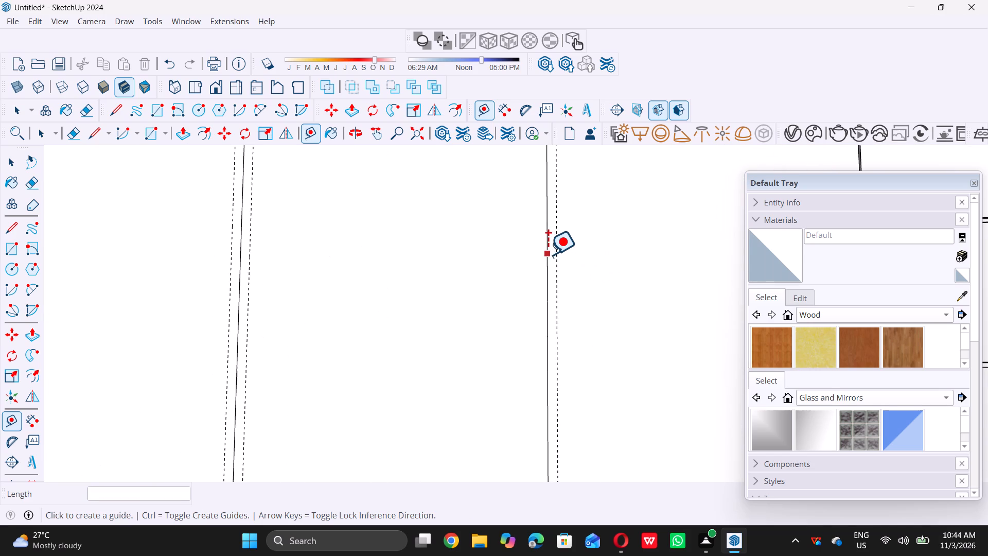
left_click(544, 252)
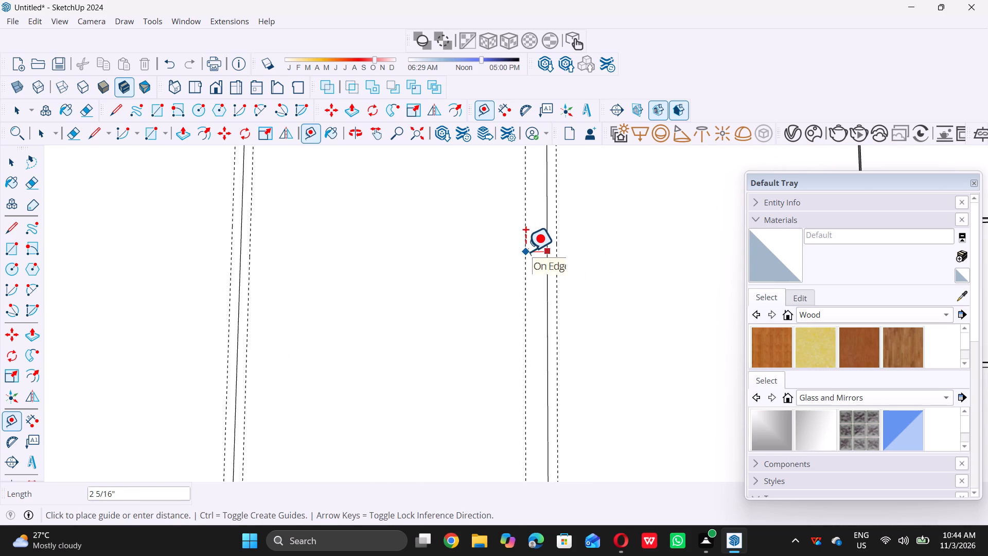
key("1")
key("shift+quotedbl")
key("Return")
key("space")
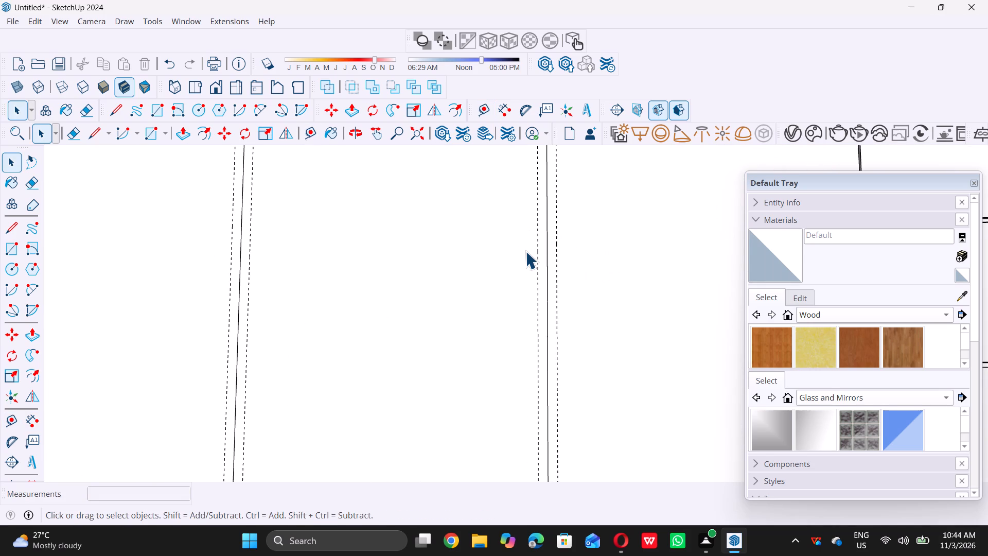
Draw a 9' 2" by 2" rectangle around the leftmost division line, between the guide intersections at its lower and upper ends.
key("r")
scroll(525, 251, "down", 20)
scroll(525, 251, "down", 1)
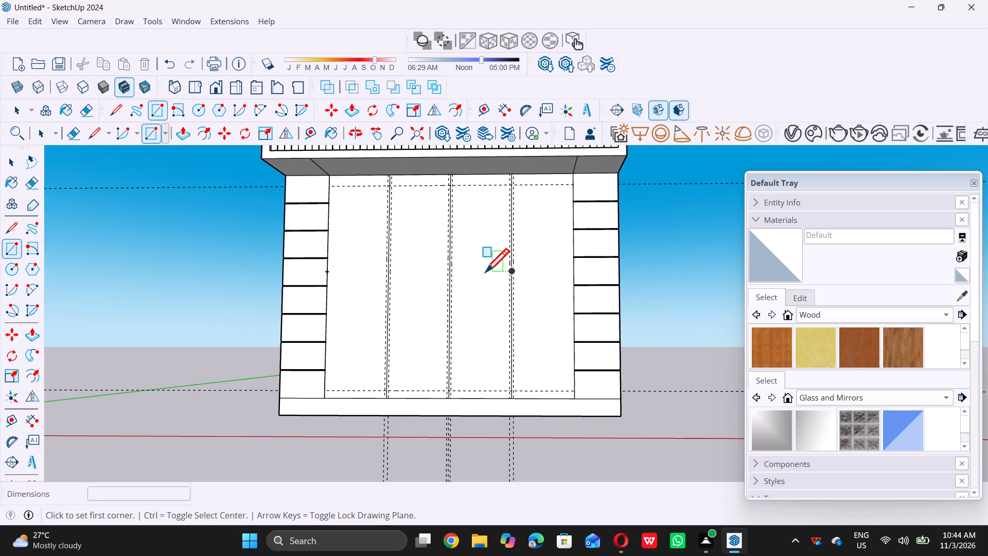
middle_click_drag(424, 351, 397, 397)
middle_click(396, 398)
scroll(396, 399, "up", 5)
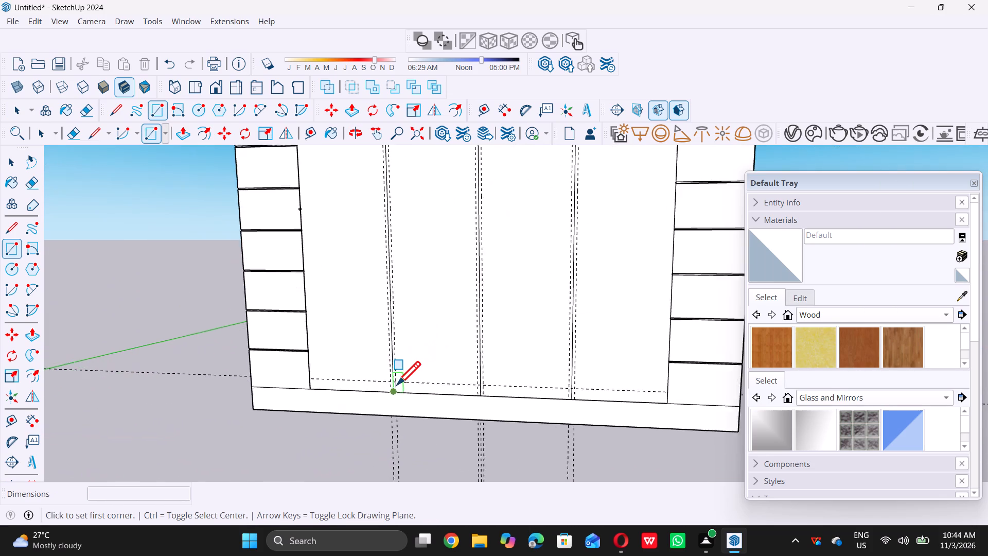
scroll(397, 385, "up", 17)
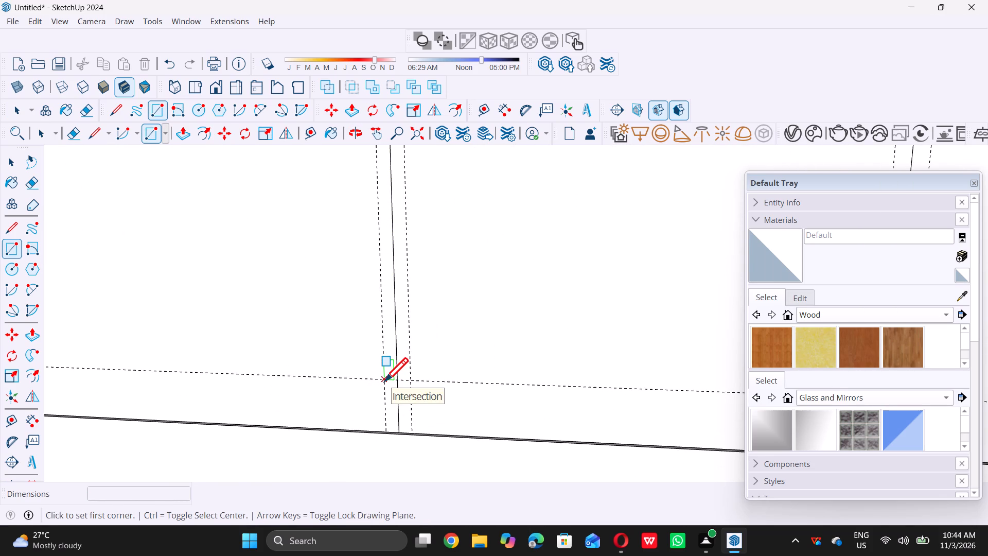
left_click(384, 381)
scroll(384, 381, "down", 20)
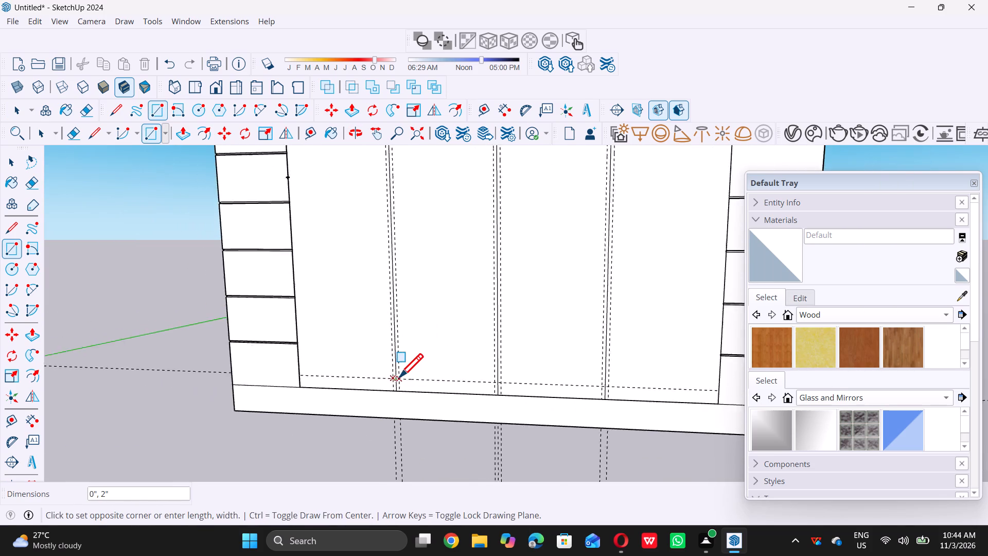
scroll(399, 377, "down", 5)
scroll(394, 200, "up", 3)
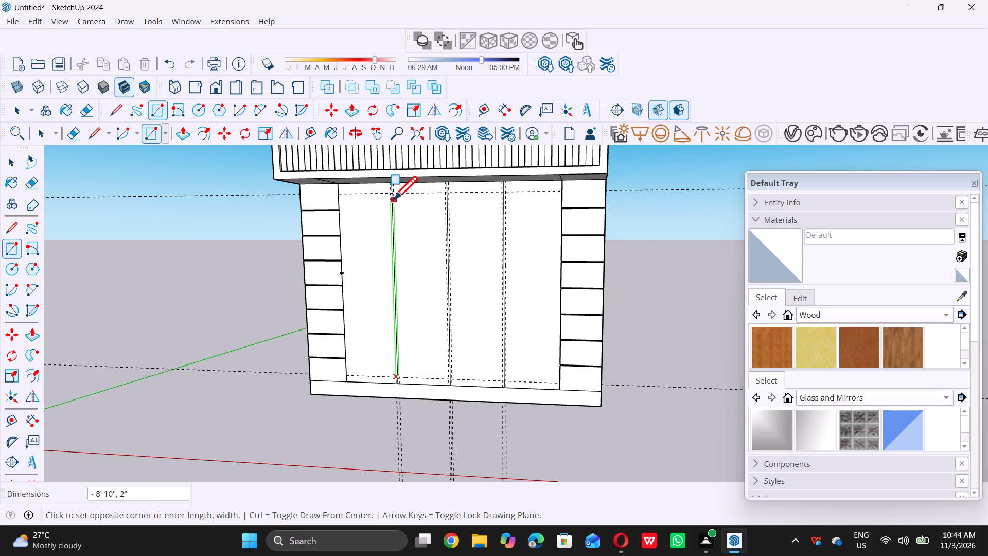
scroll(394, 199, "up", 11)
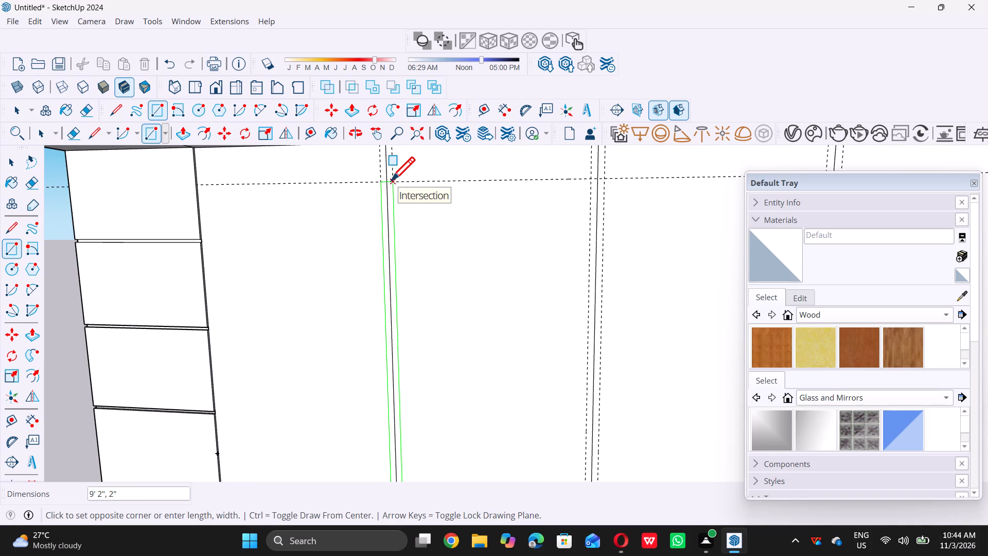
triple_click(391, 180)
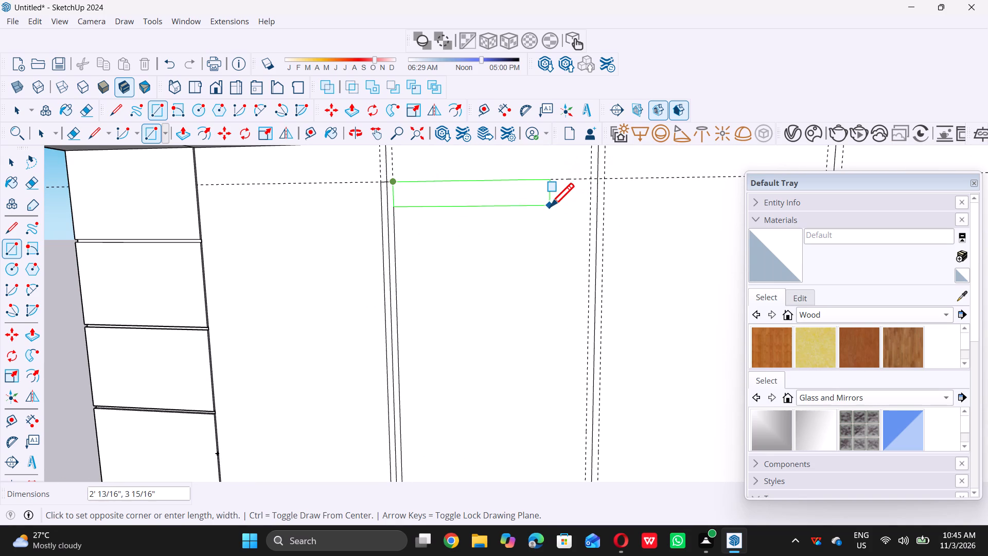
key("space")
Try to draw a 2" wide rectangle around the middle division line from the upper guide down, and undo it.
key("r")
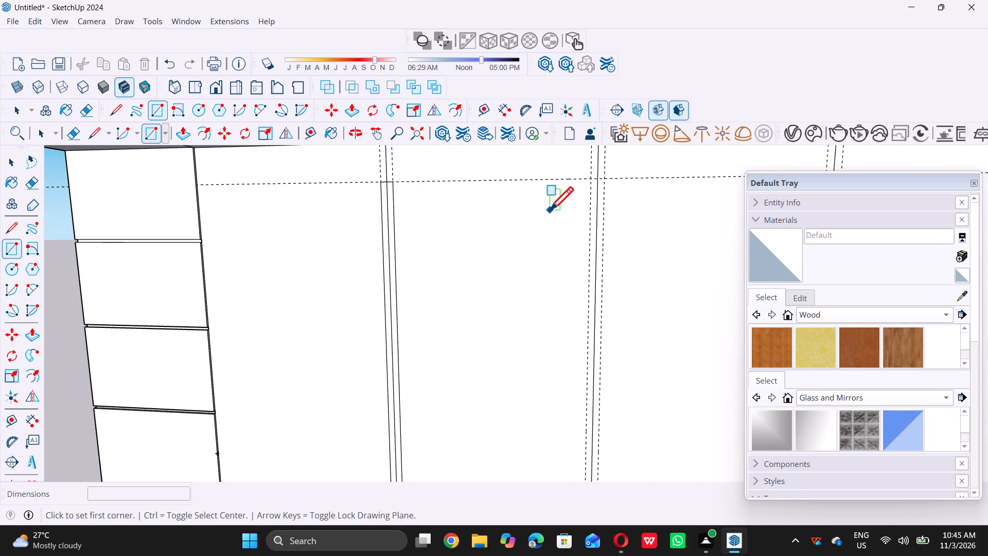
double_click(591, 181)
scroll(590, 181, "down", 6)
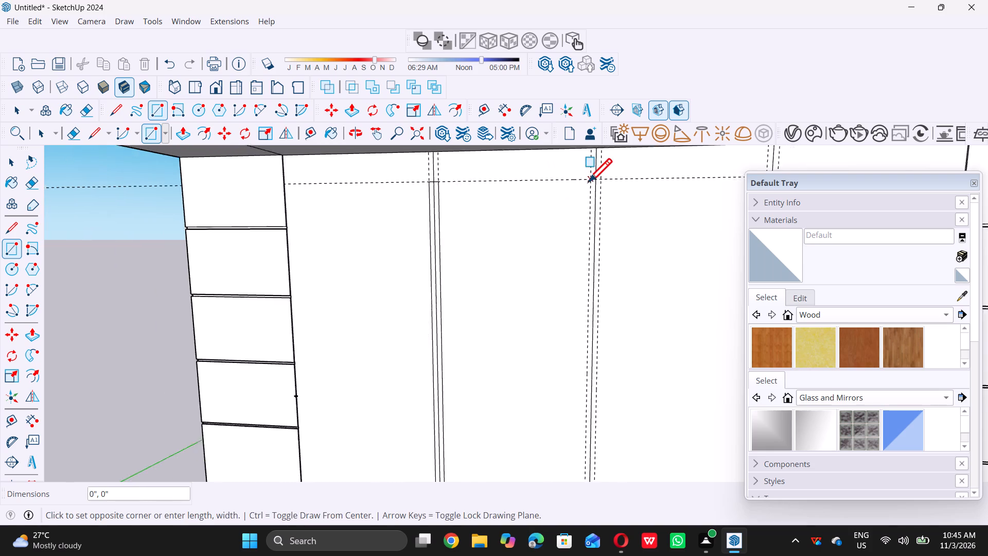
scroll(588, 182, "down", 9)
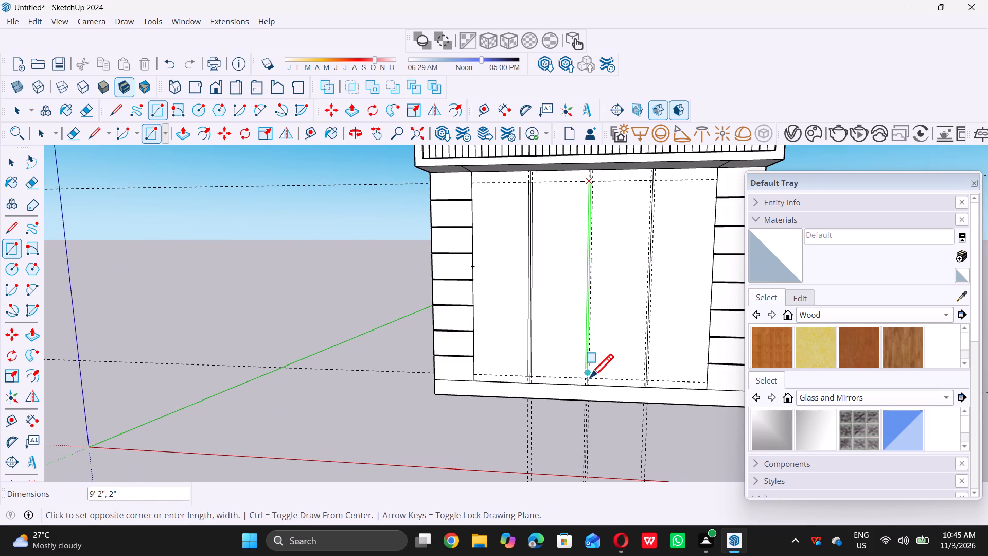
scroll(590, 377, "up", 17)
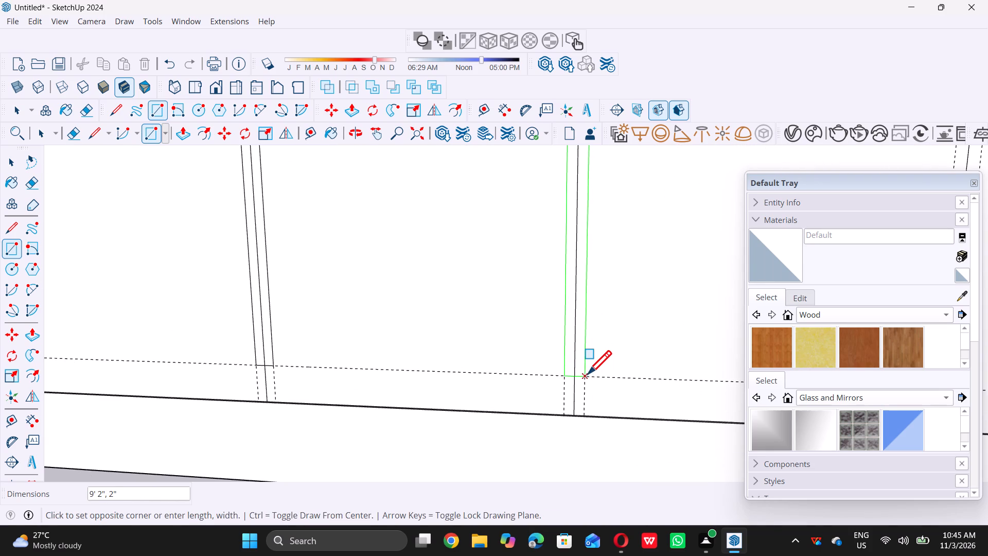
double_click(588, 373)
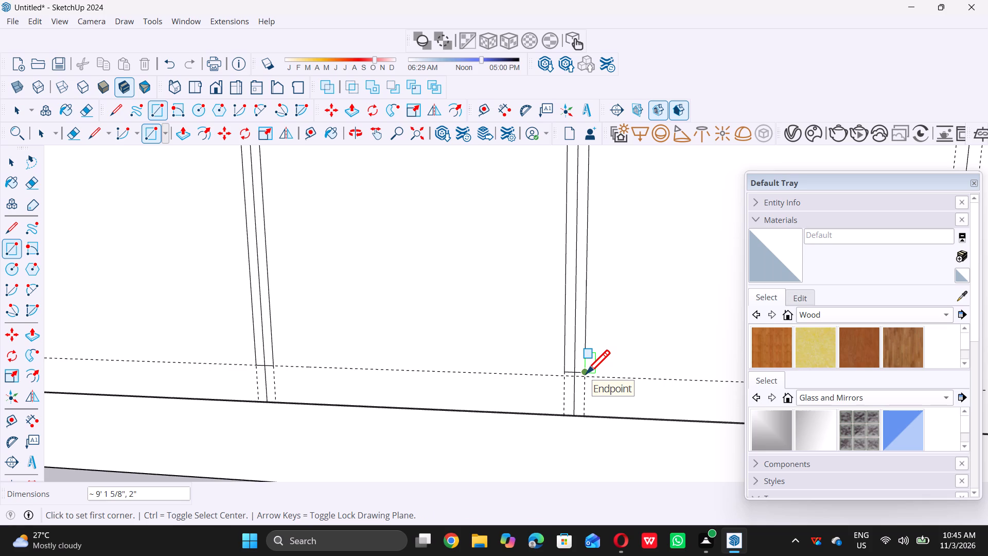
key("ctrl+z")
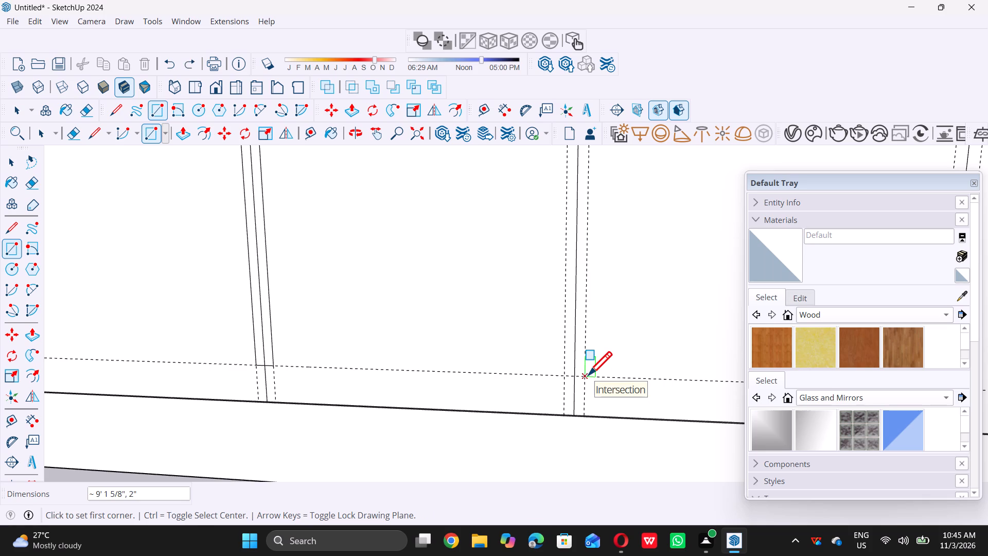
Draw a 9' 2" by 2" rectangle around the middle division line, from the lower guide intersection to the upper one.
double_click(587, 375)
scroll(585, 375, "down", 9)
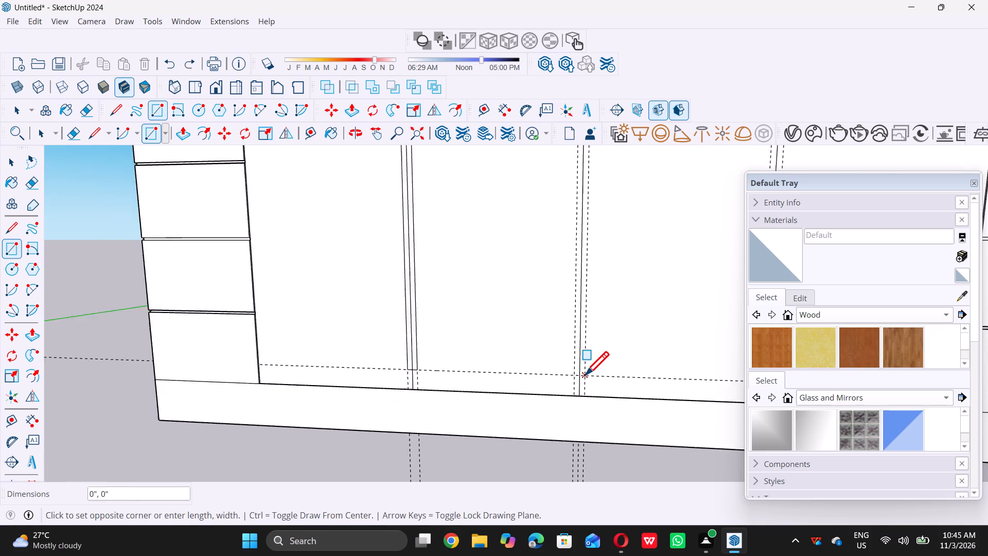
scroll(585, 375, "down", 11)
scroll(588, 204, "up", 4)
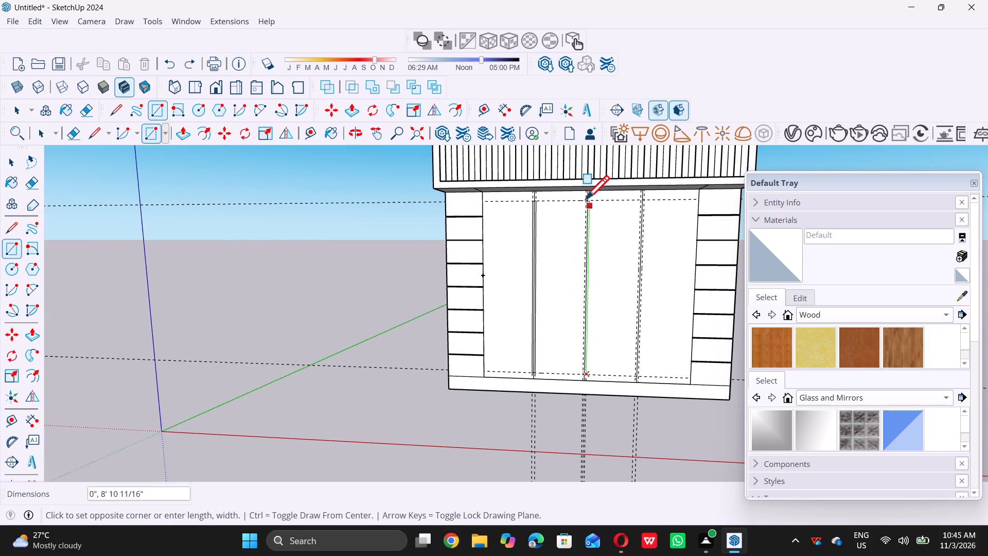
scroll(586, 199, "up", 7)
double_click(586, 202)
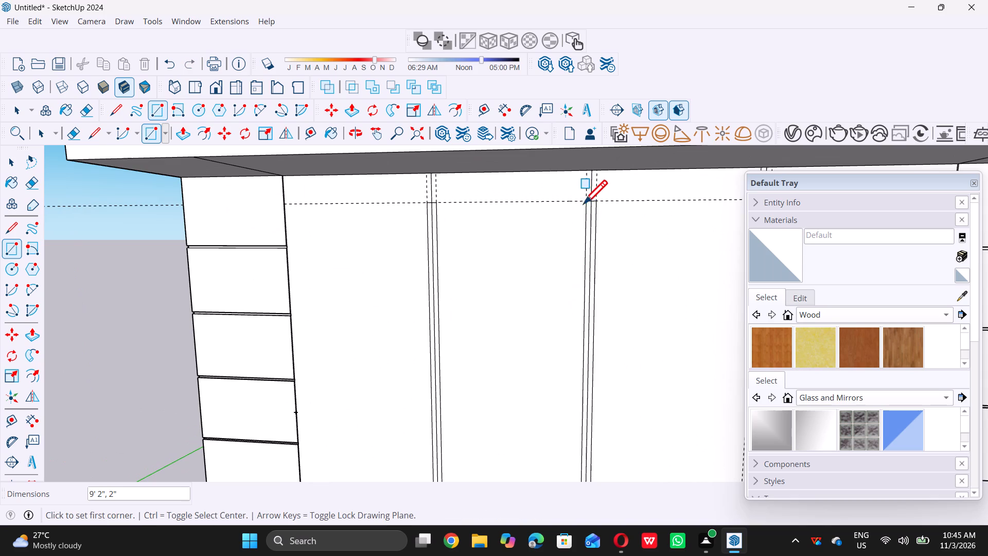
Draw a 2" wide rectangle around the rightmost division line, from the upper guide intersection down to the lower one.
scroll(474, 225, "down", 14)
scroll(538, 254, "up", 4)
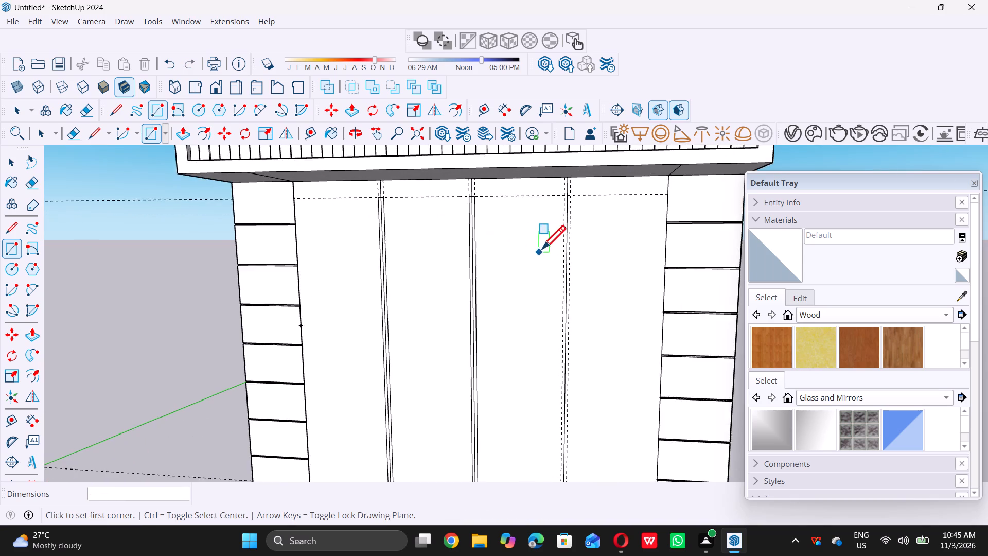
scroll(544, 240, "up", 3)
scroll(567, 199, "up", 13)
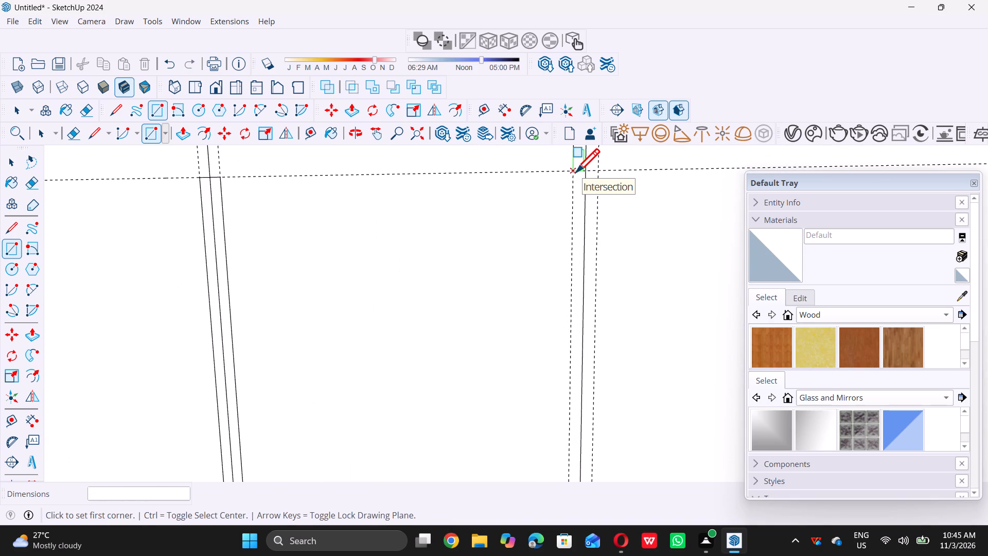
left_click(574, 171)
scroll(573, 171, "down", 11)
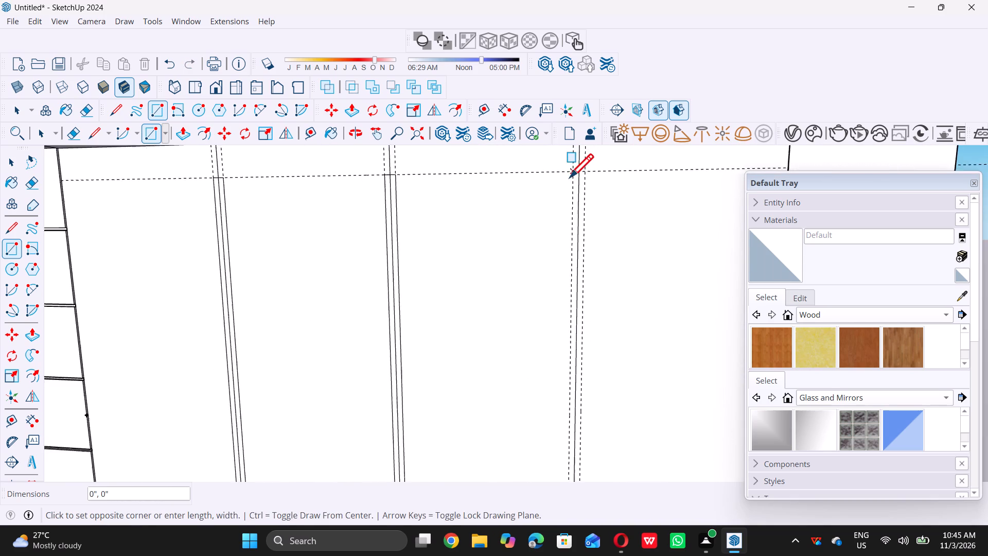
scroll(570, 177, "down", 11)
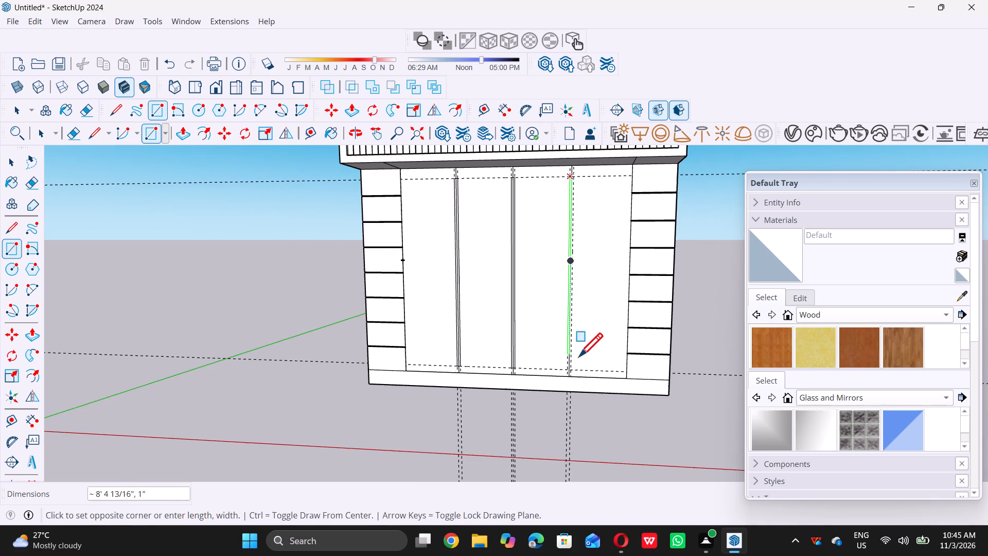
scroll(574, 362, "up", 13)
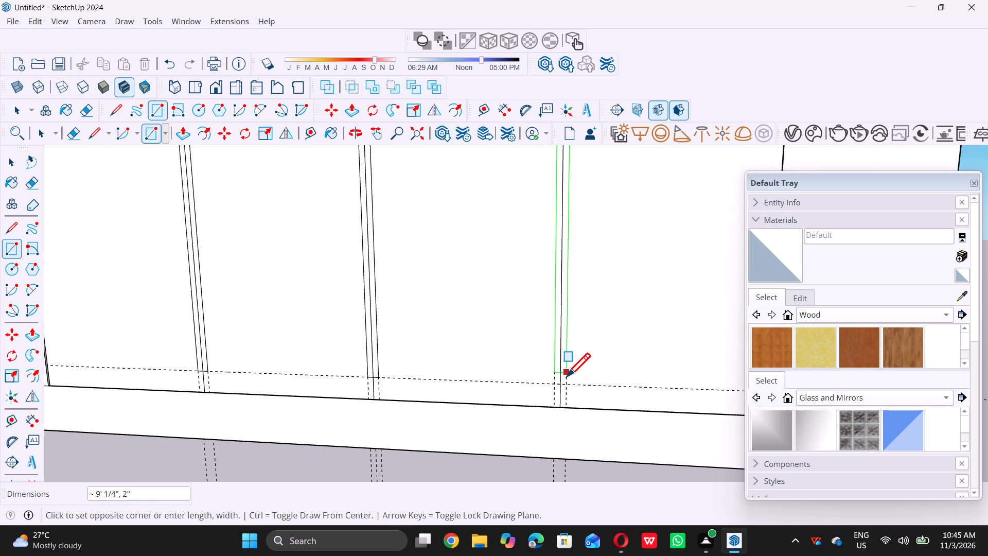
double_click(568, 384)
key("space")
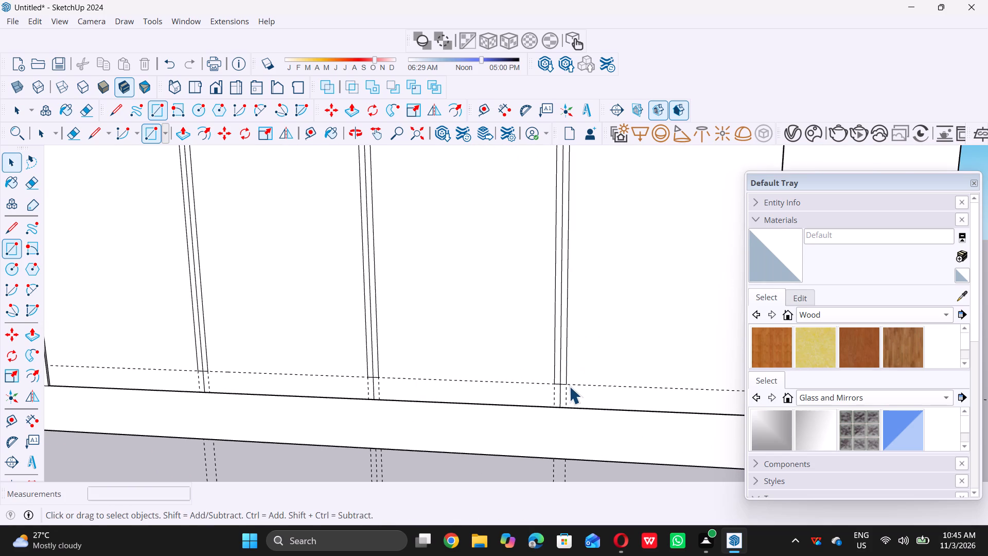
Erase the rightmost division line's segments inside its new 2" wide rectangle.
type("e")
scroll(557, 363, "up", 9)
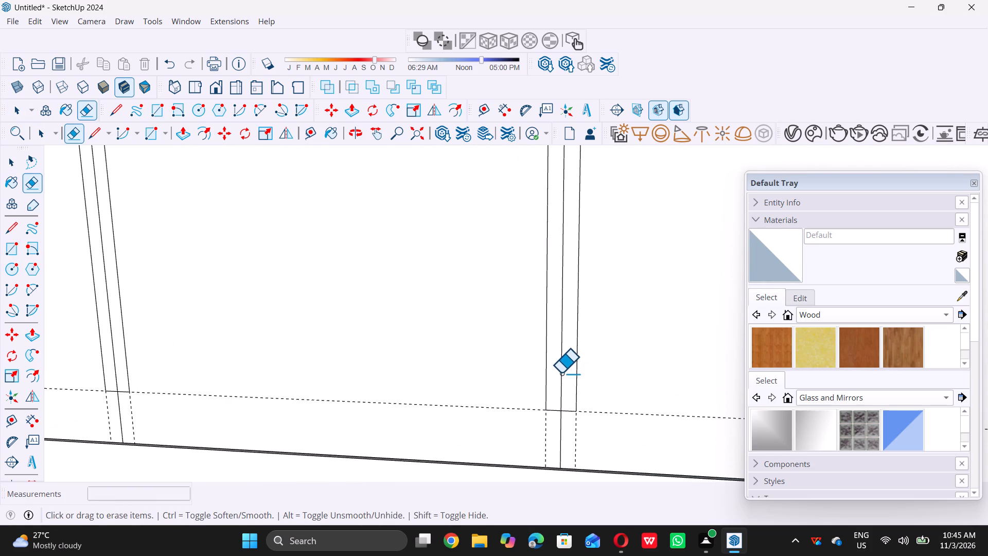
left_click(561, 366)
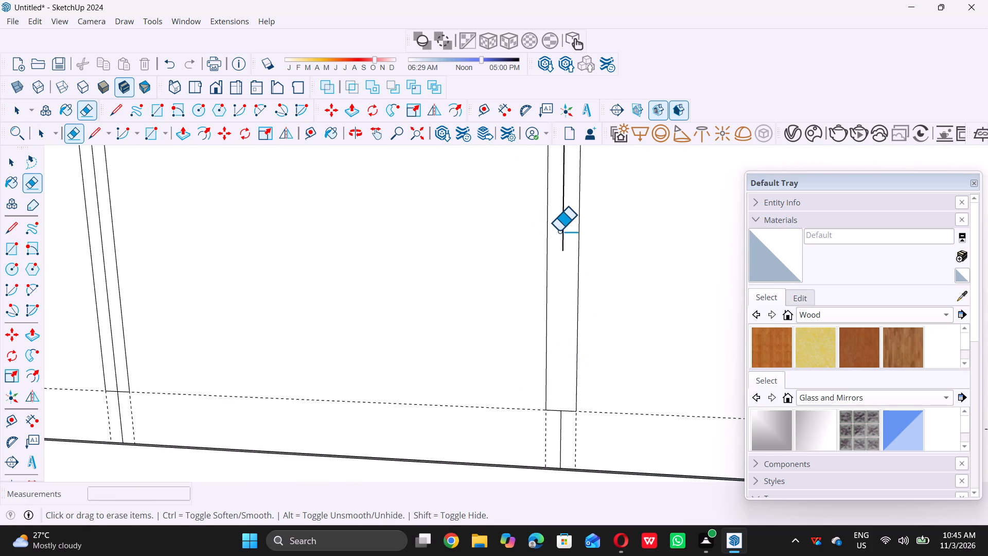
left_click(562, 231)
Erase the middle division line's segments inside its 2" wide rectangle.
scroll(554, 272, "down", 5)
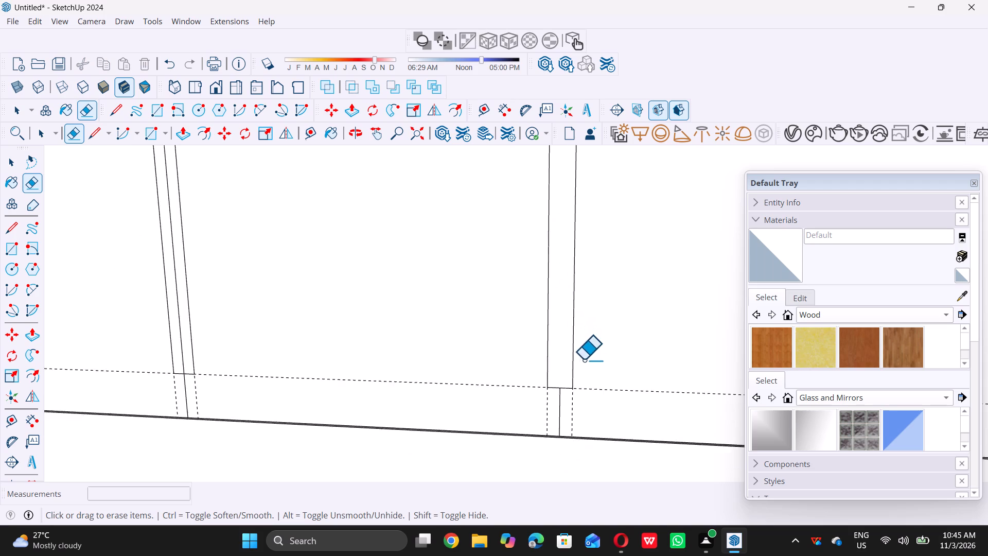
scroll(584, 359, "down", 20)
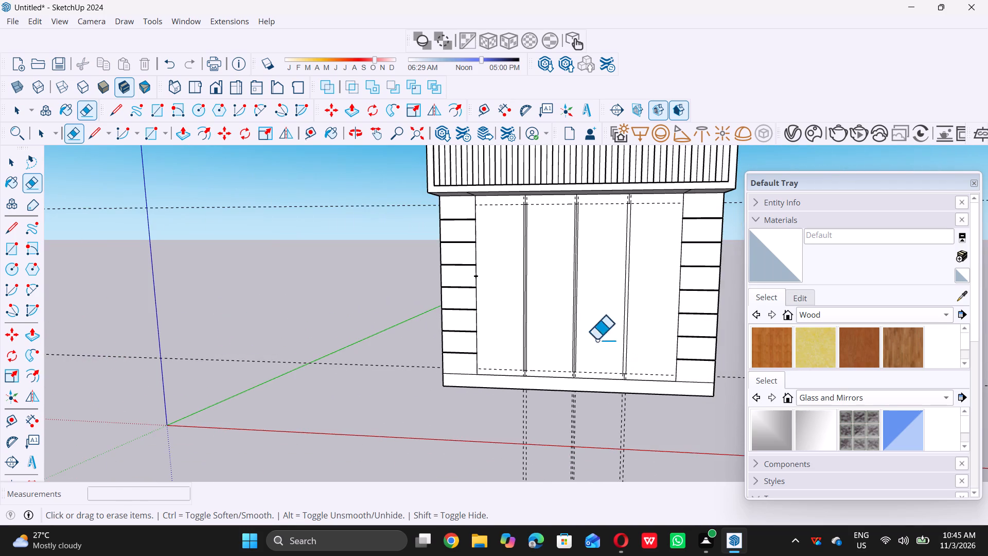
scroll(577, 304, "up", 14)
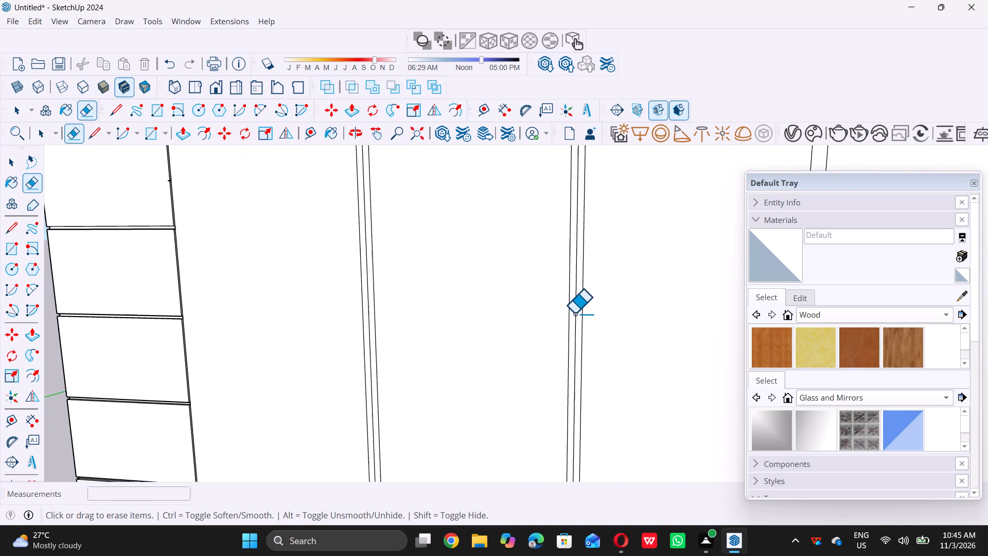
triple_click(574, 313)
scroll(575, 318, "down", 13)
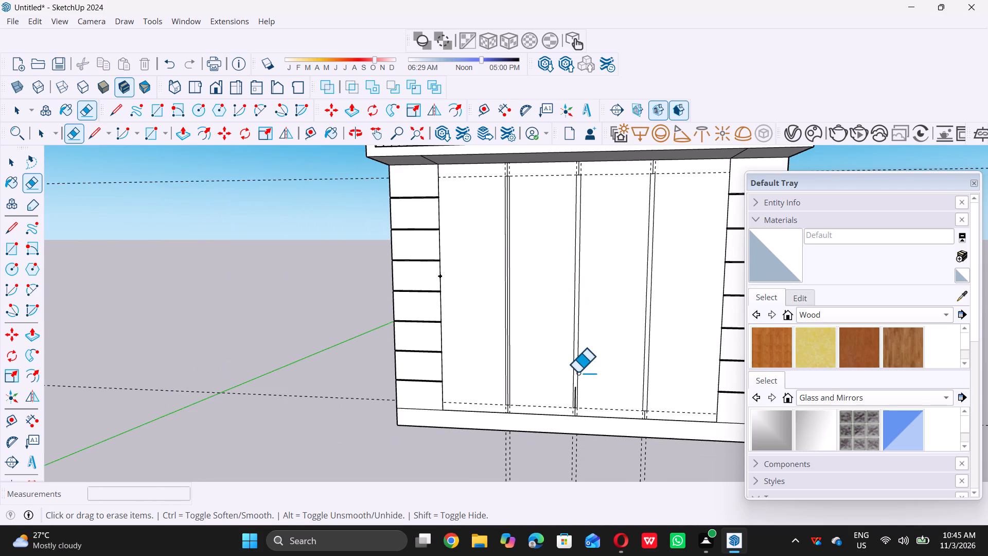
scroll(572, 390, "up", 17)
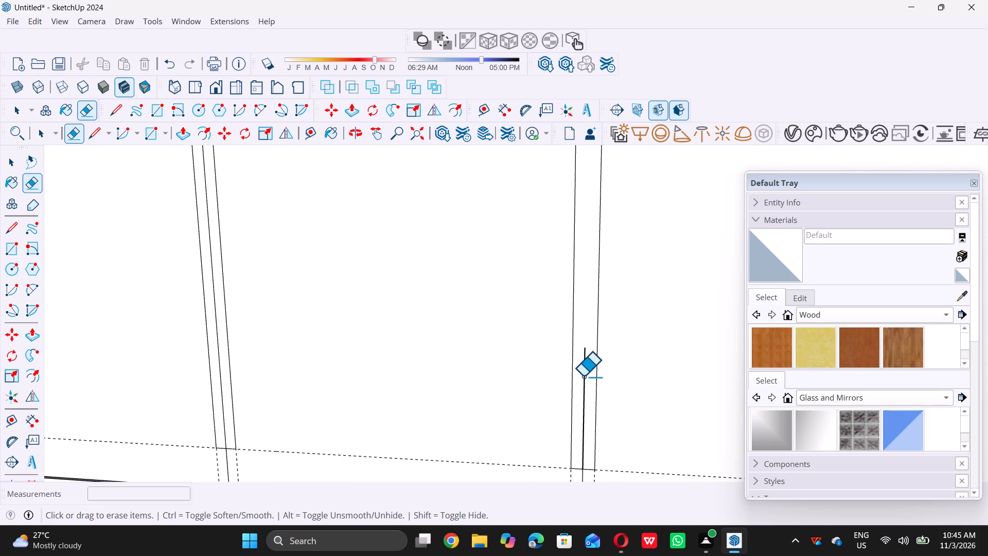
triple_click(583, 376)
scroll(580, 381, "down", 13)
Erase the leftmost division line's segments inside its 2" wide rectangle.
scroll(462, 352, "up", 5)
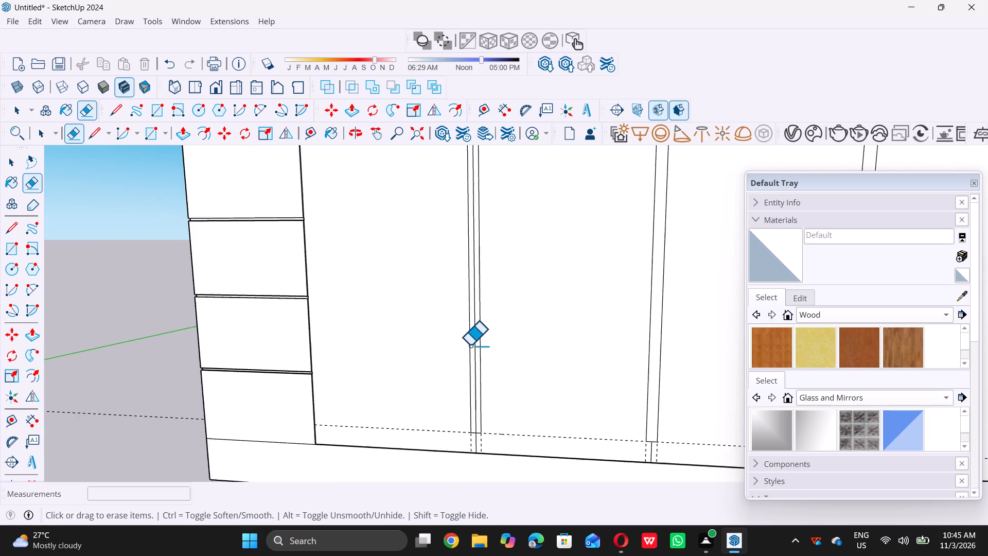
scroll(470, 345, "up", 8)
left_click(474, 322)
left_click(477, 322)
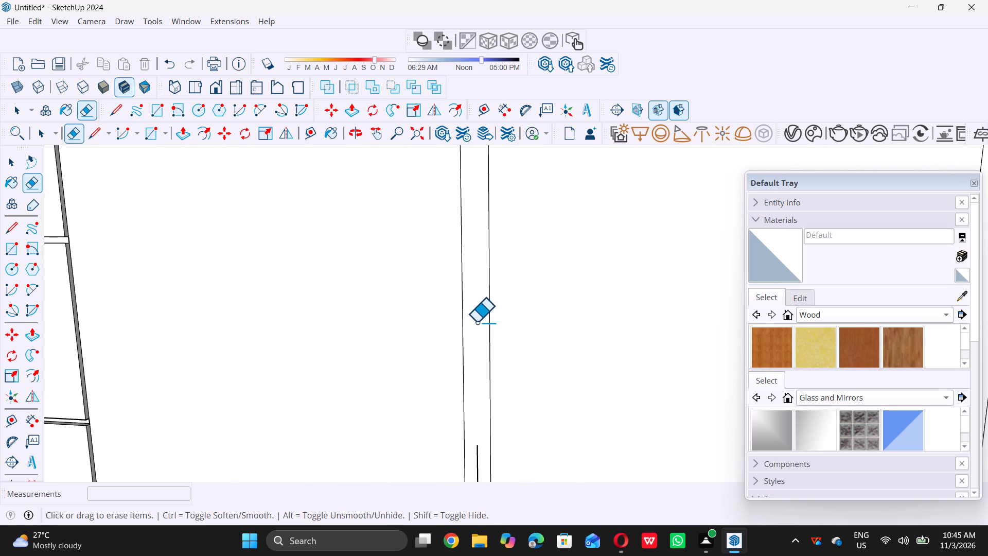
double_click(475, 448)
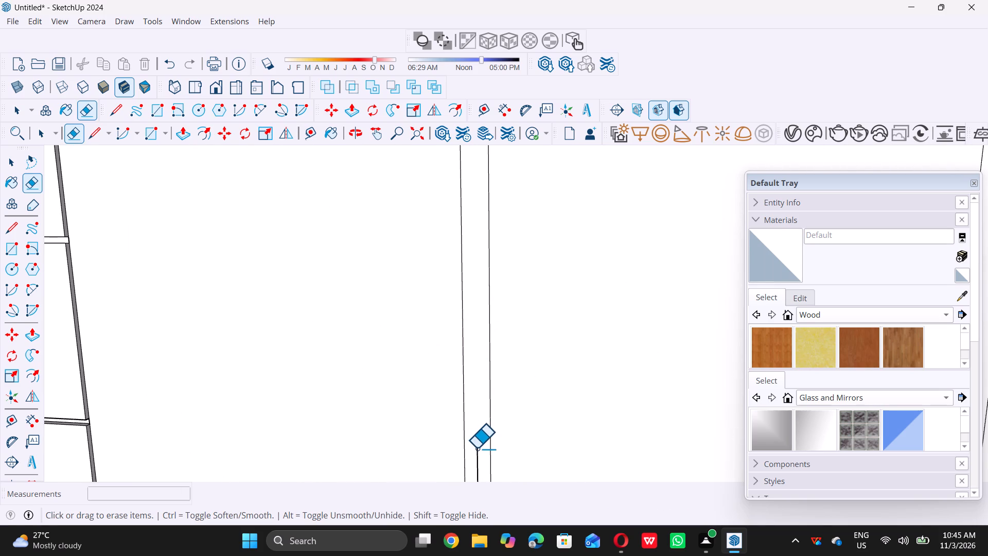
triple_click(477, 445)
scroll(474, 440, "down", 12)
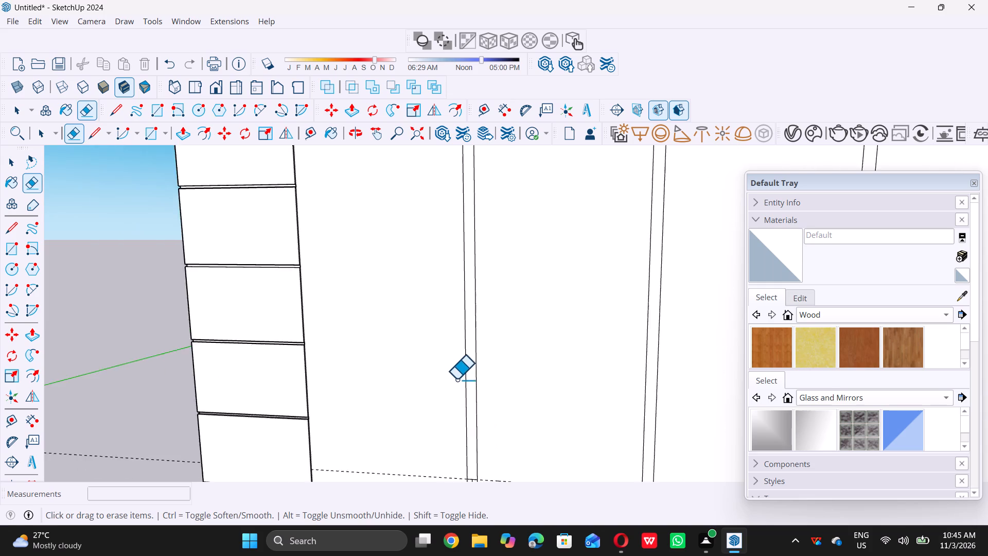
scroll(456, 379, "down", 12)
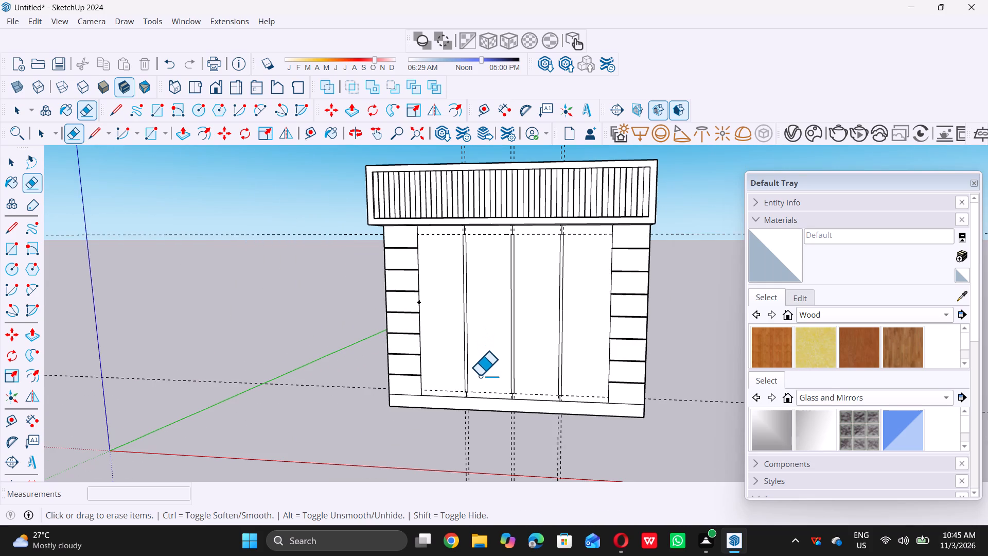
Draw a 4" by 11' rectangle along the central panel's base, from the lower guide at the right pillar to the bottom-left corner.
key("space")
type("r")
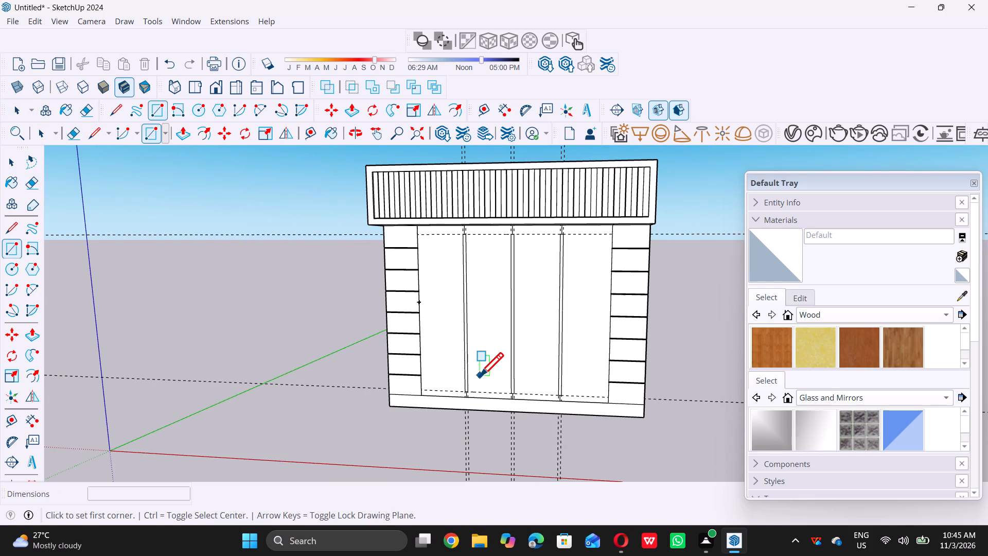
middle_click_drag(484, 376, 468, 391)
scroll(450, 386, "up", 14)
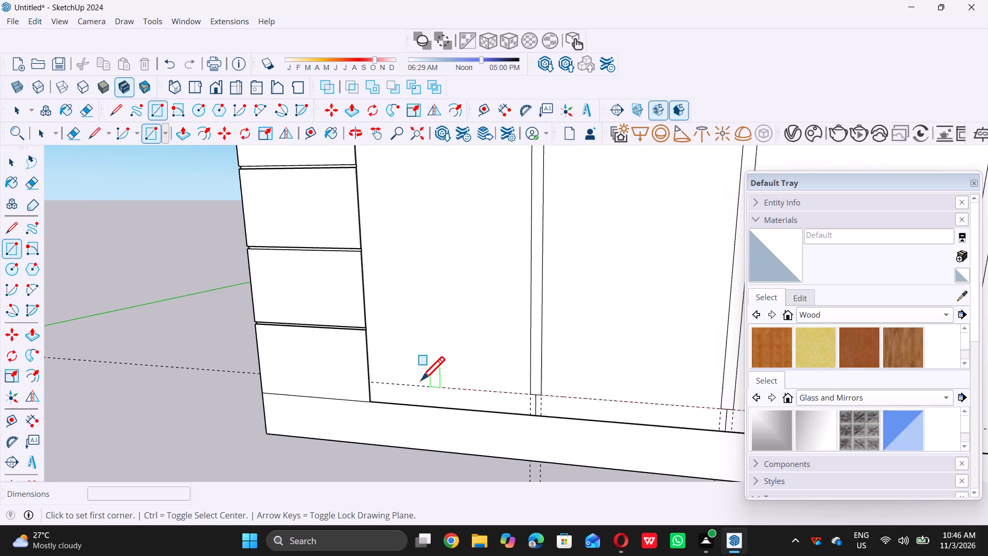
scroll(379, 377, "up", 4)
middle_click_drag(376, 379, 367, 385)
scroll(367, 385, "up", 9)
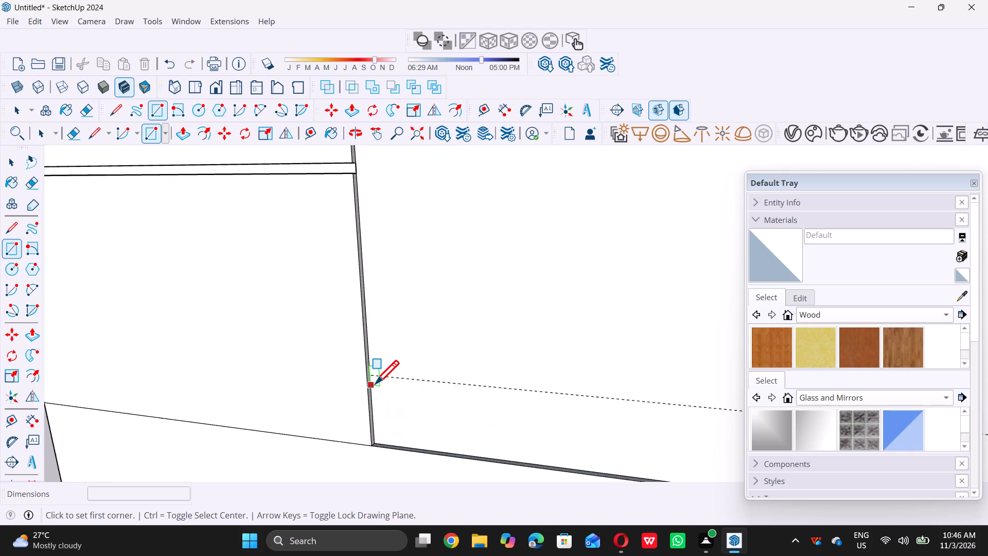
scroll(375, 384, "up", 15)
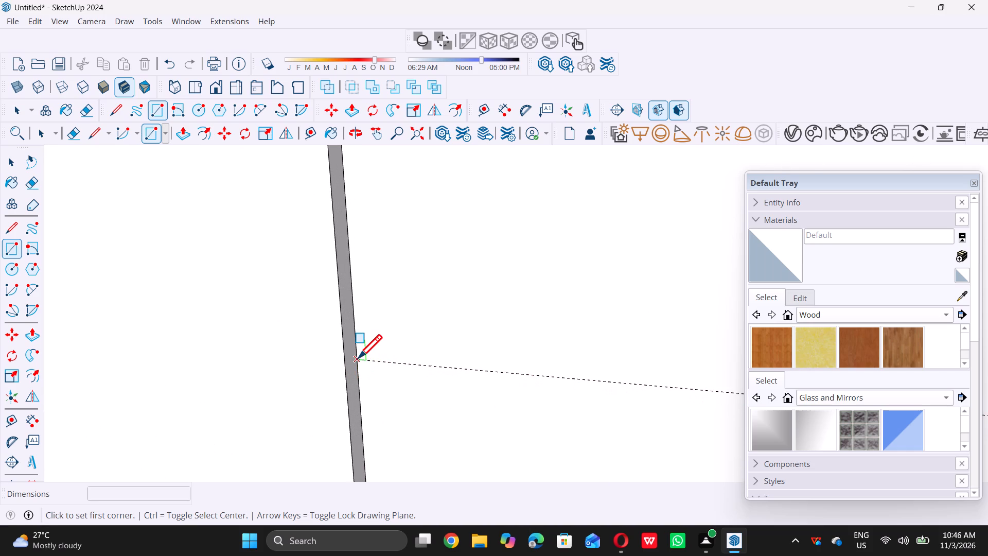
scroll(358, 358, "down", 17)
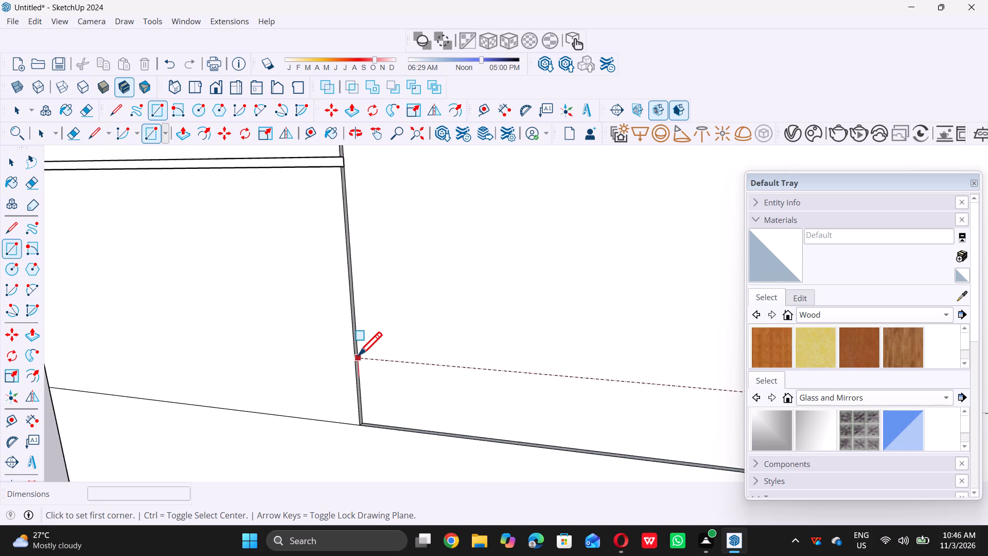
scroll(358, 355, "down", 15)
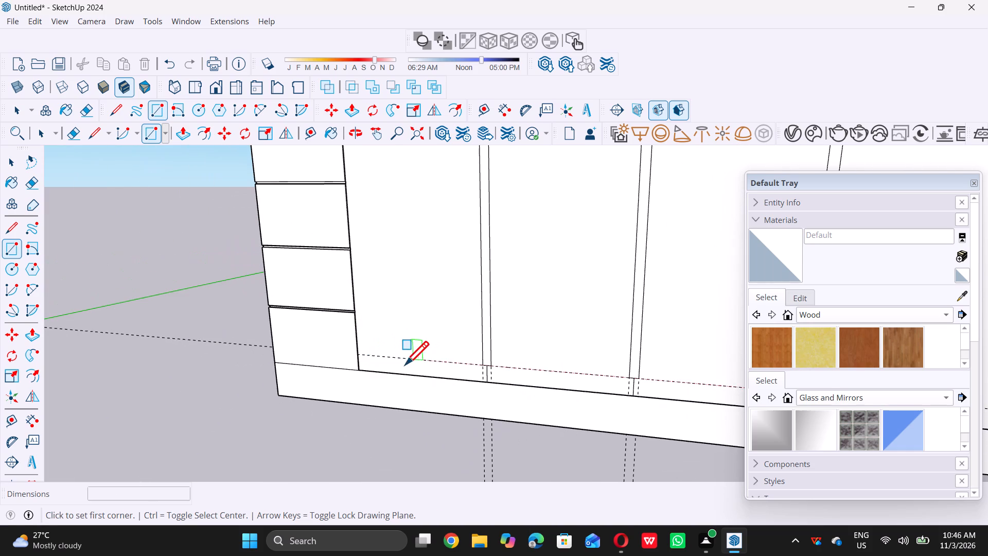
scroll(405, 364, "down", 8)
scroll(647, 383, "up", 6)
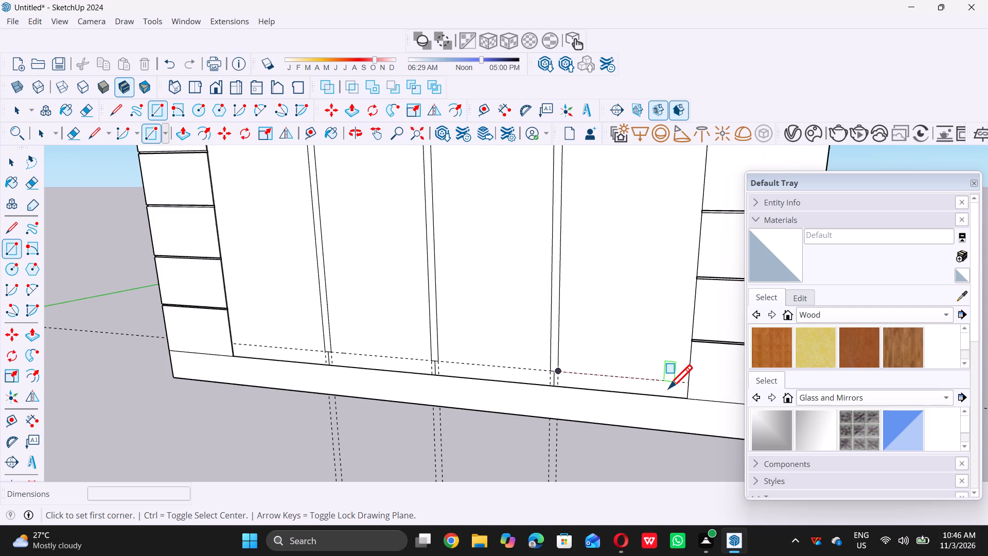
middle_click_drag(679, 381, 711, 382)
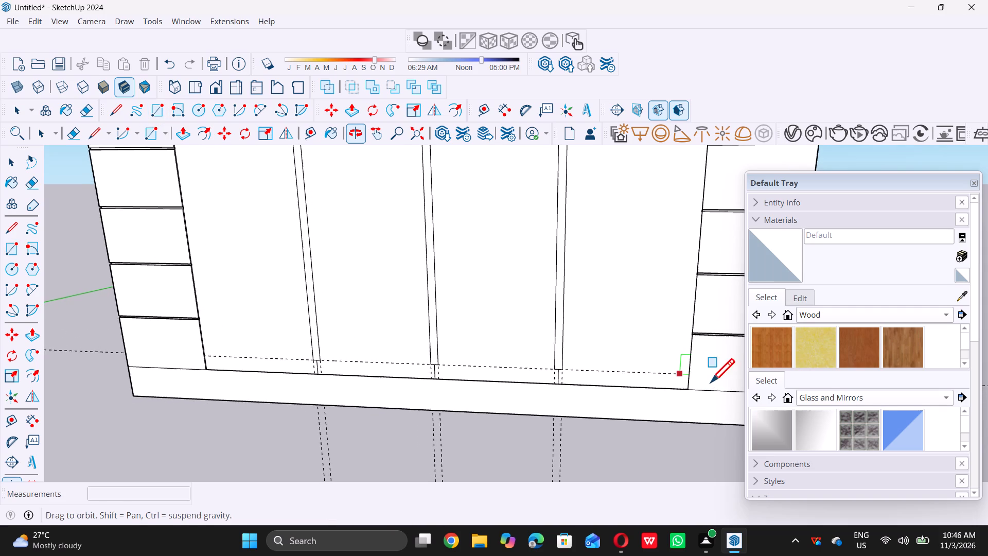
scroll(678, 382, "up", 18)
scroll(695, 366, "up", 3)
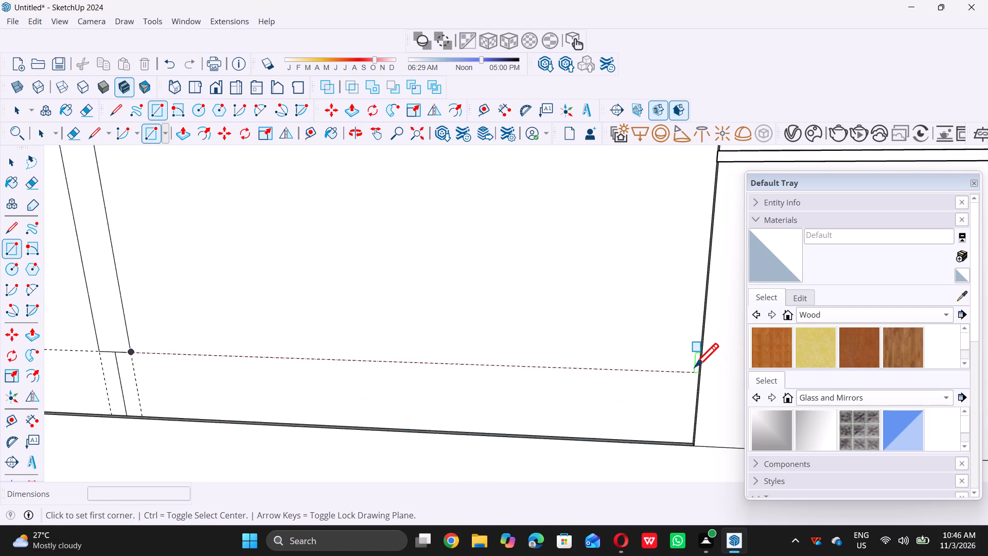
scroll(695, 367, "up", 4)
left_click(700, 376)
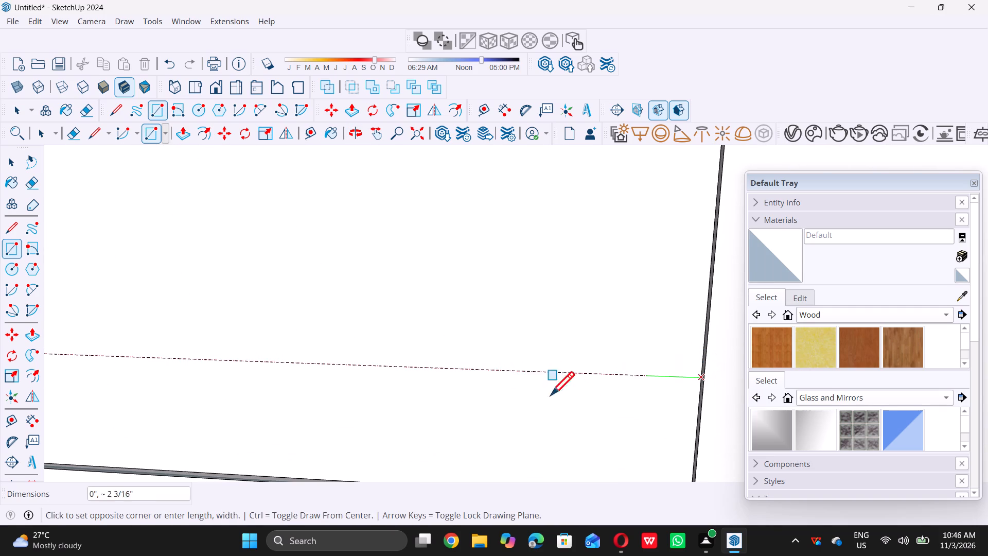
scroll(536, 396, "down", 20)
scroll(536, 396, "down", 4)
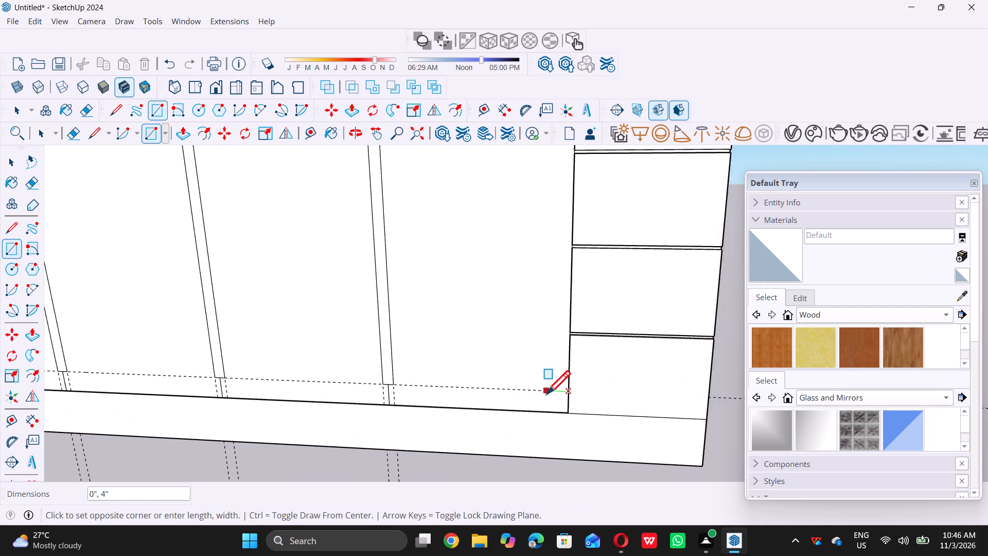
scroll(548, 393, "down", 3)
scroll(209, 377, "up", 5)
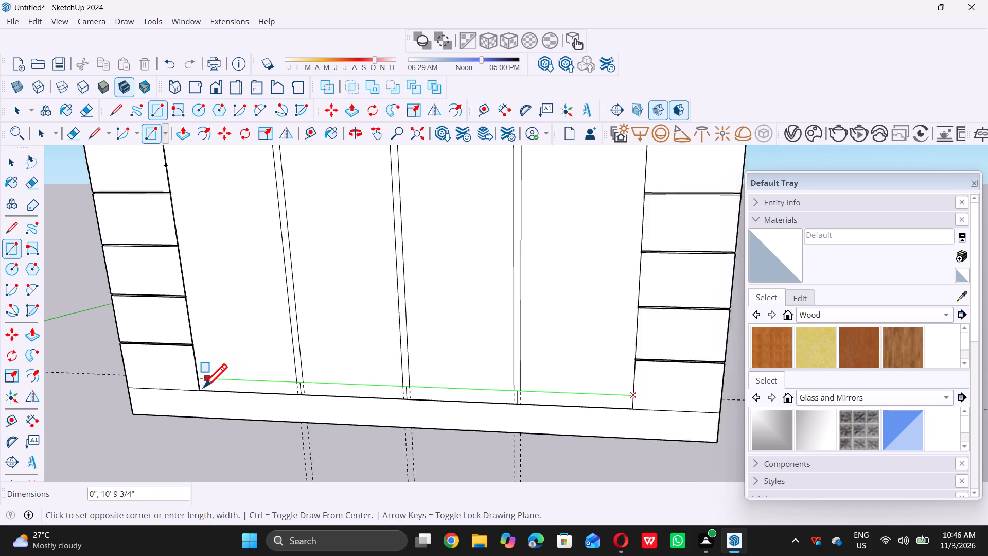
scroll(202, 389, "up", 9)
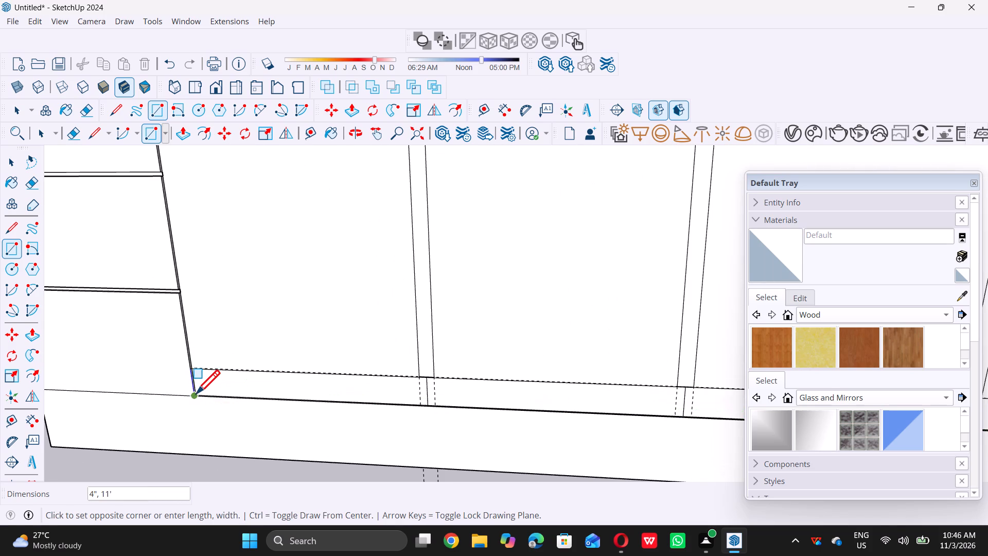
scroll(196, 393, "up", 10)
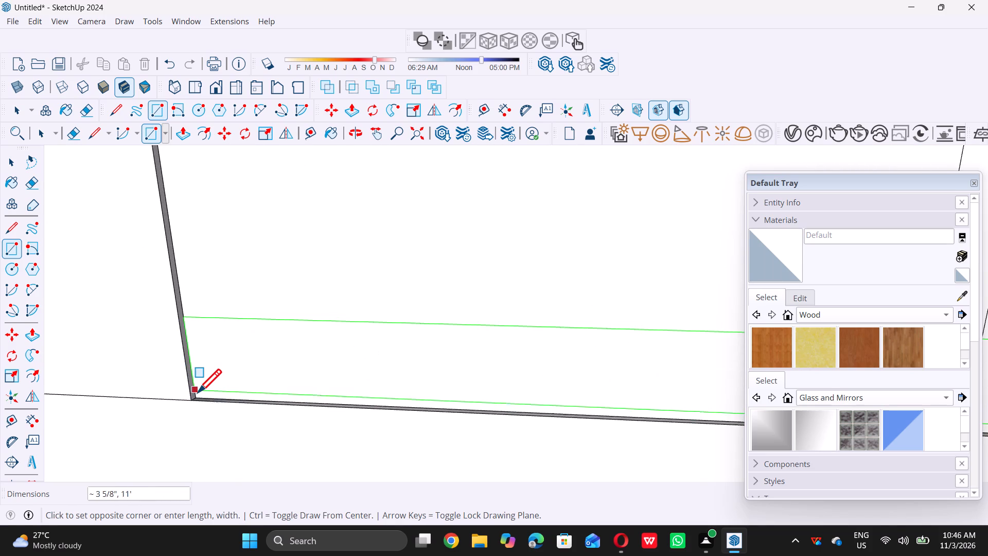
double_click(198, 392)
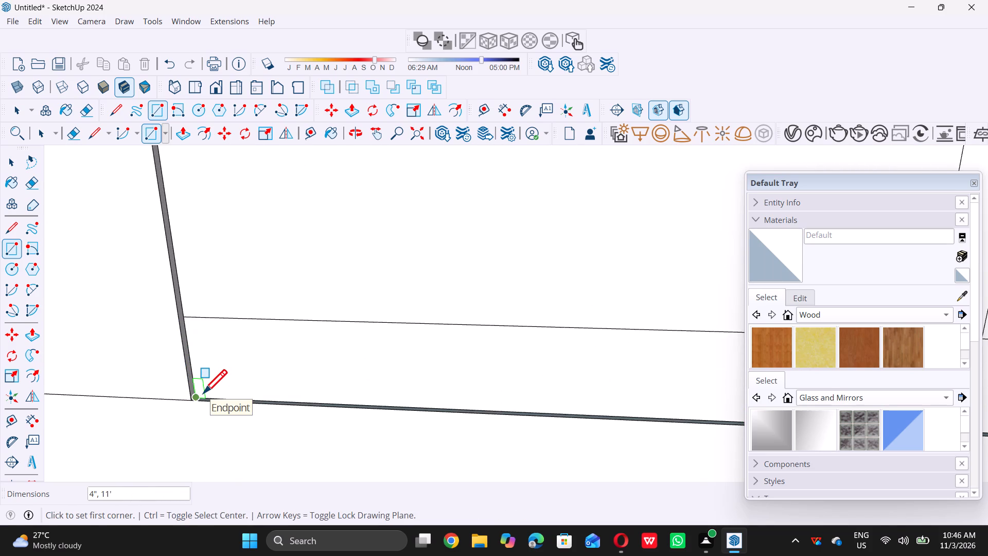
key("space")
Draw an 11' by 6" rectangle along the central panel's top, from the upper guide at the left pillar to the top-right corner.
scroll(210, 394, "down", 17)
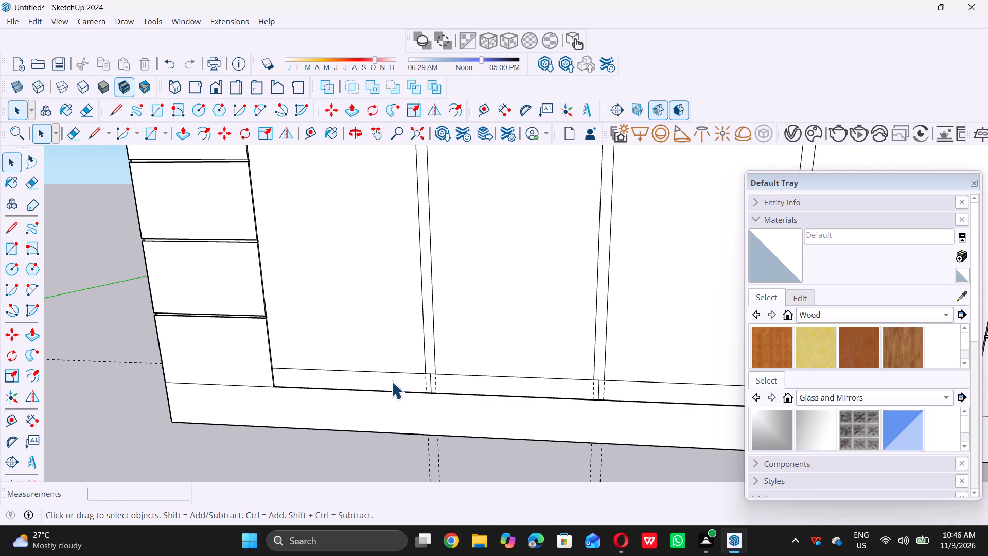
scroll(386, 381, "down", 6)
scroll(395, 321, "down", 4)
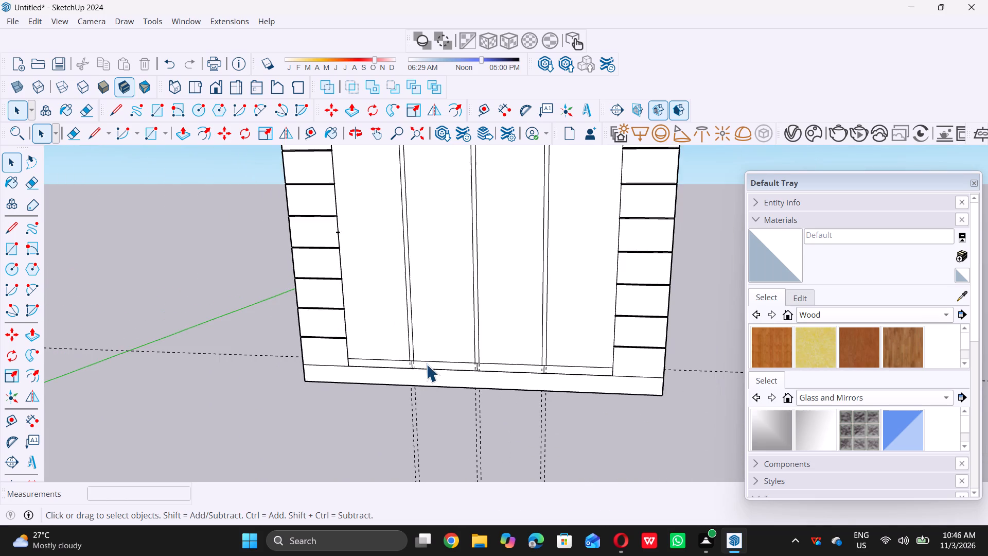
scroll(424, 370, "down", 10)
middle_click_drag(431, 342, 451, 250)
middle_click_drag(427, 289, 445, 296)
scroll(416, 277, "up", 8)
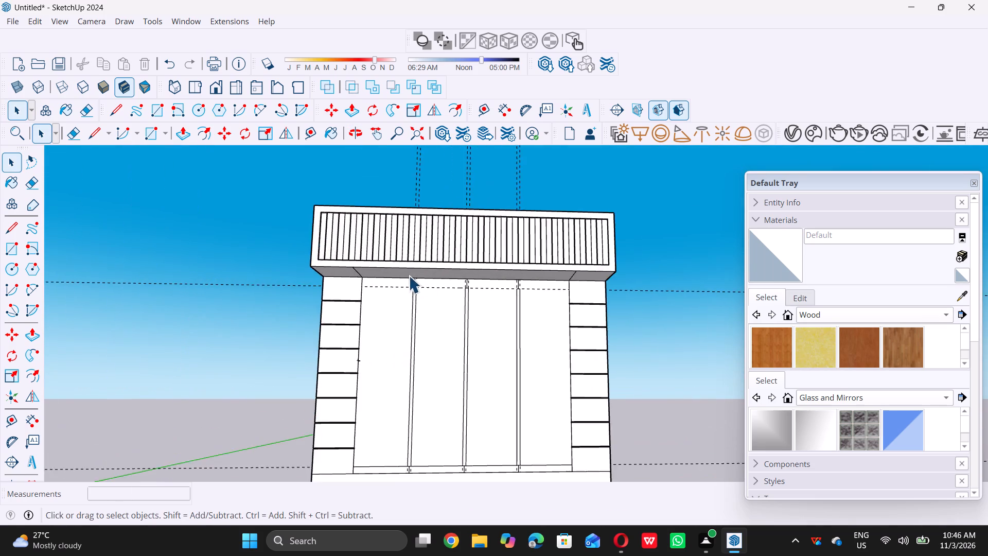
scroll(409, 275, "up", 9)
middle_click_drag(401, 287, 365, 293)
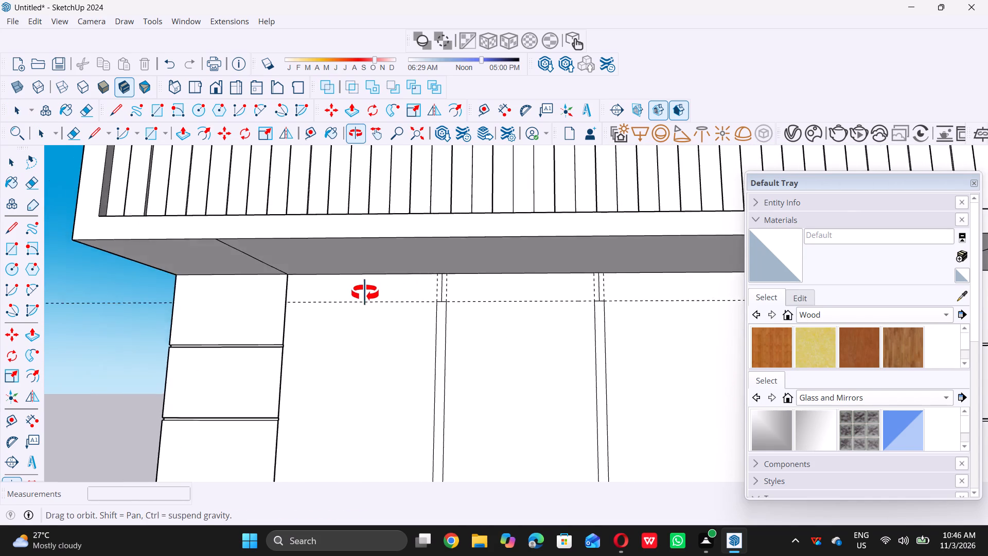
middle_click_drag(365, 293, 349, 296)
scroll(335, 293, "up", 5)
key("r")
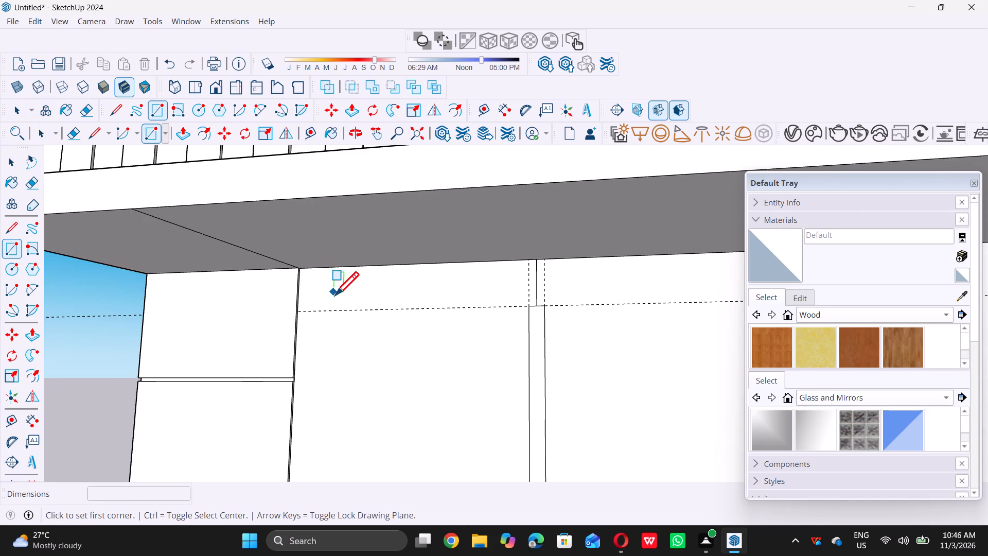
scroll(293, 292, "up", 13)
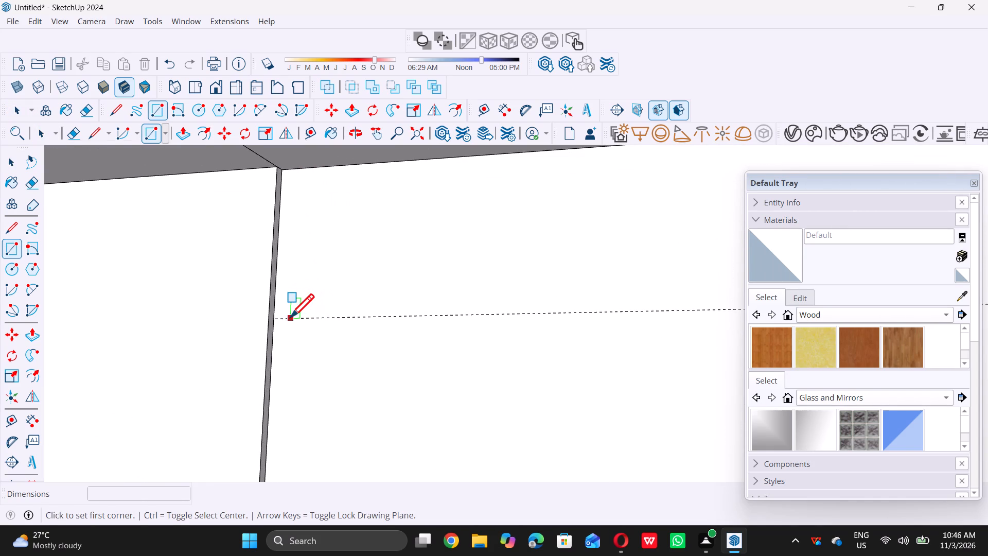
scroll(277, 319, "down", 7)
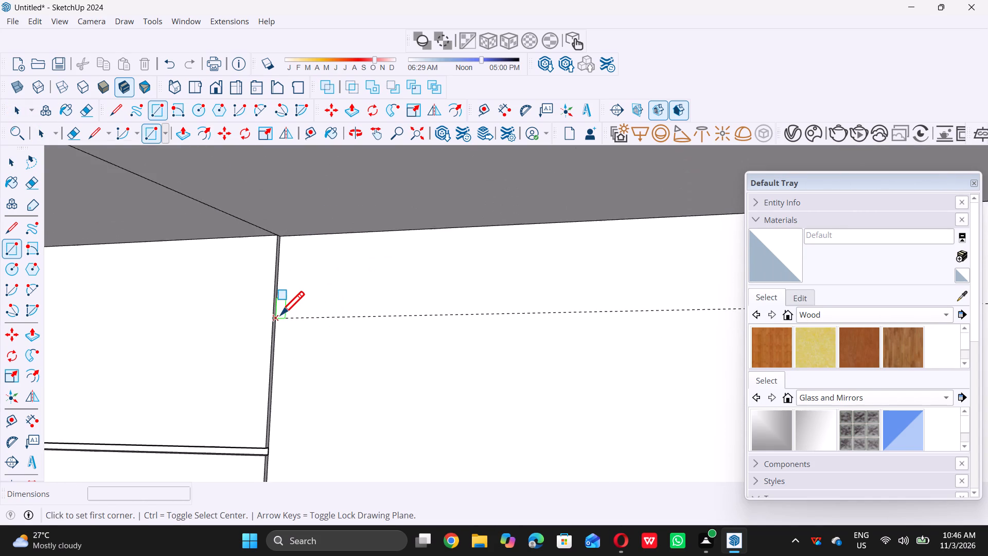
scroll(280, 315, "down", 20)
scroll(280, 315, "down", 1)
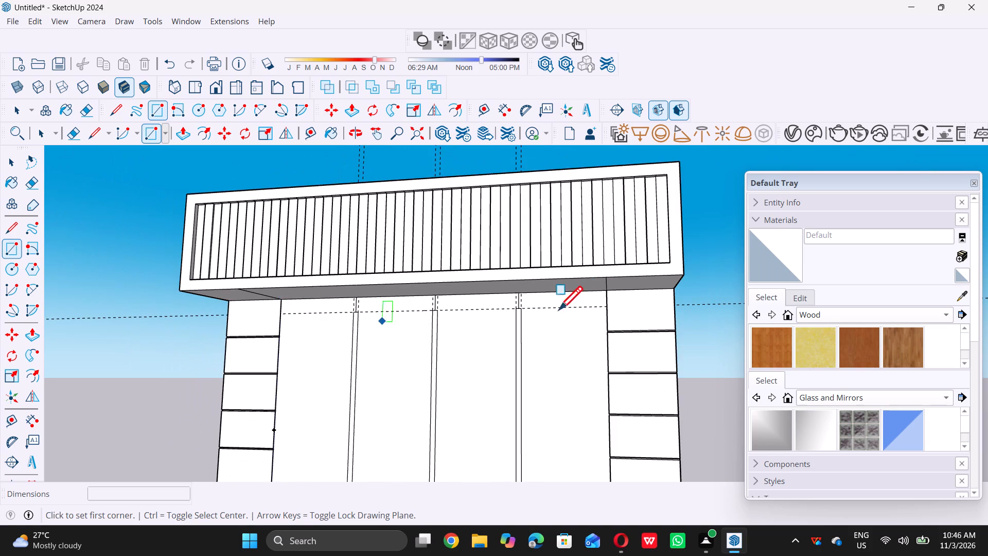
scroll(598, 297, "up", 5)
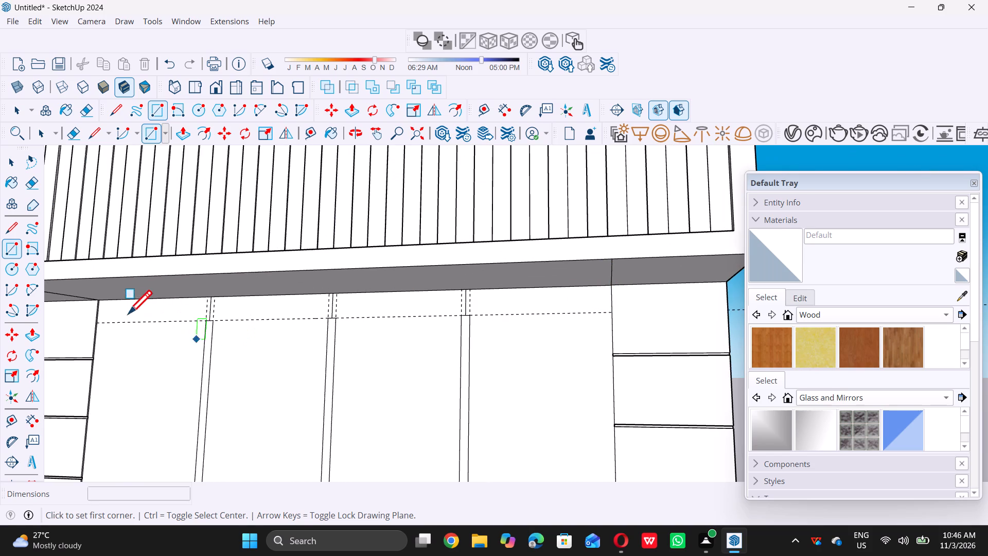
scroll(120, 316, "up", 6)
scroll(72, 327, "up", 15)
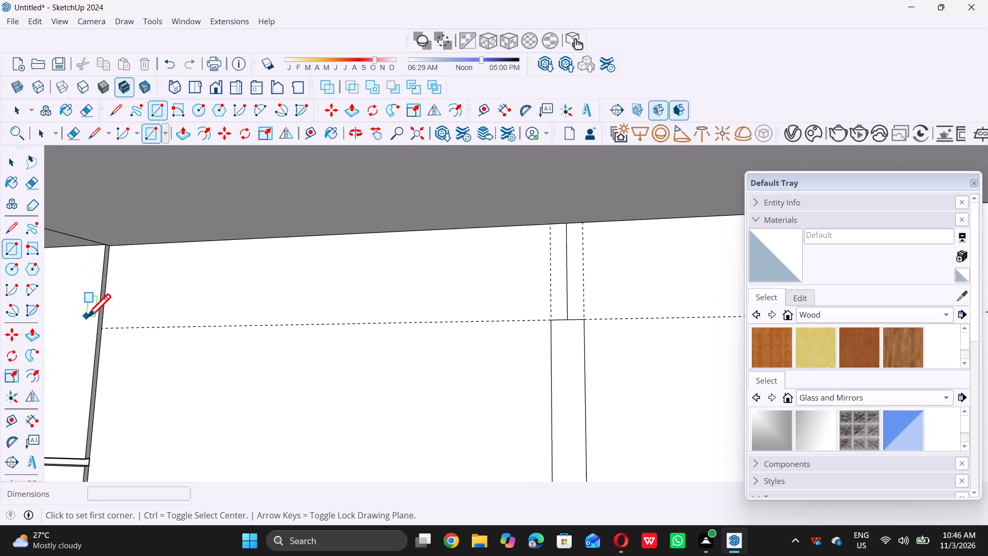
scroll(87, 317, "up", 4)
double_click(112, 334)
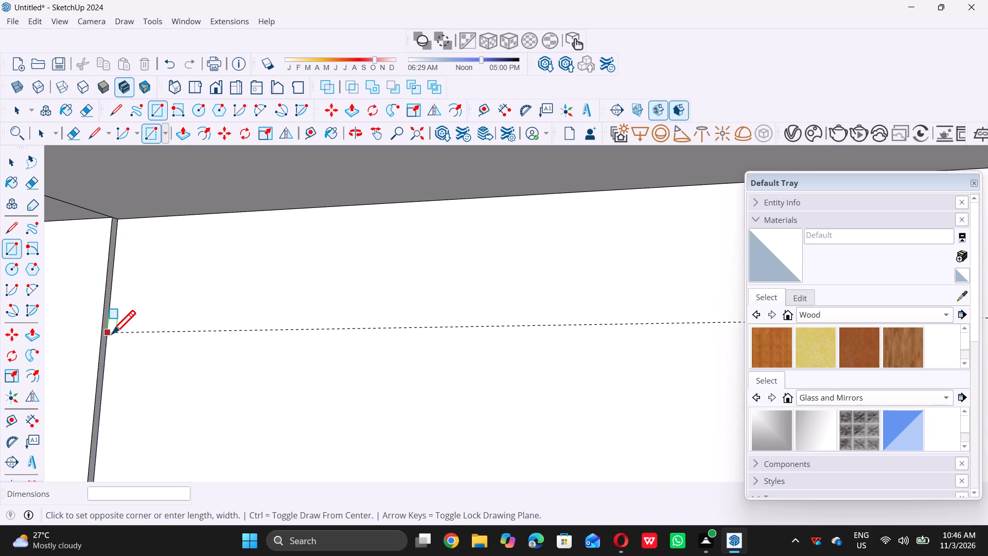
scroll(354, 282, "down", 15)
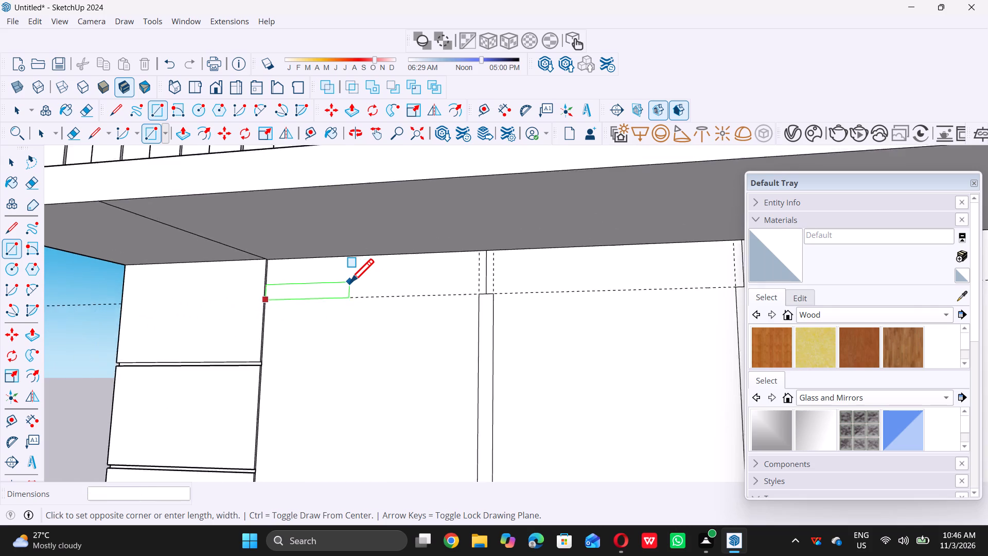
scroll(350, 282, "down", 12)
scroll(598, 279, "up", 4)
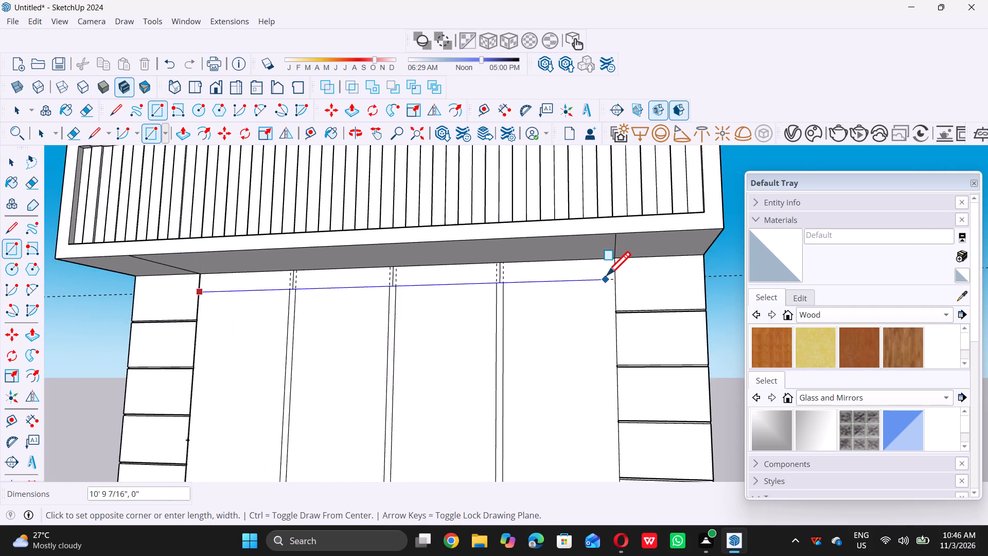
scroll(607, 275, "up", 14)
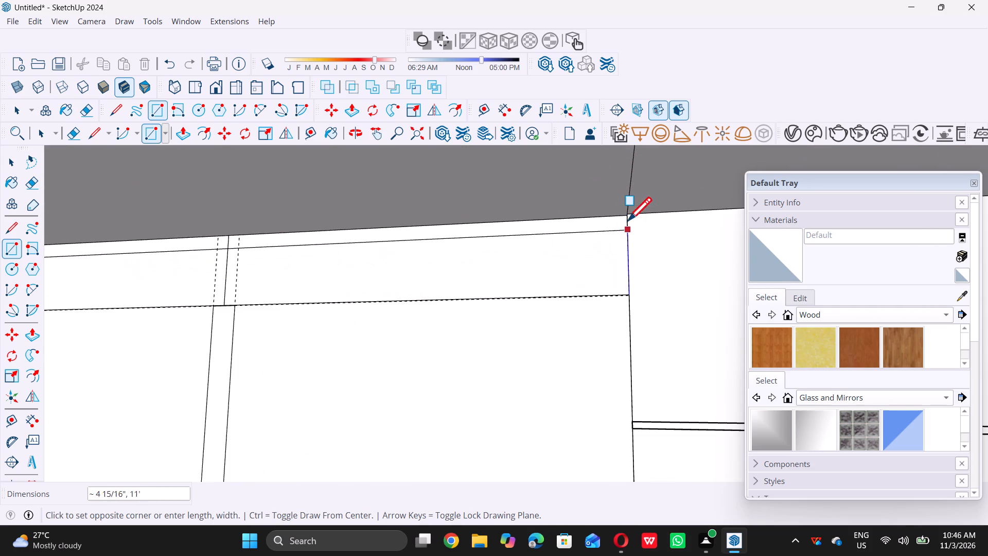
scroll(628, 221, "up", 3)
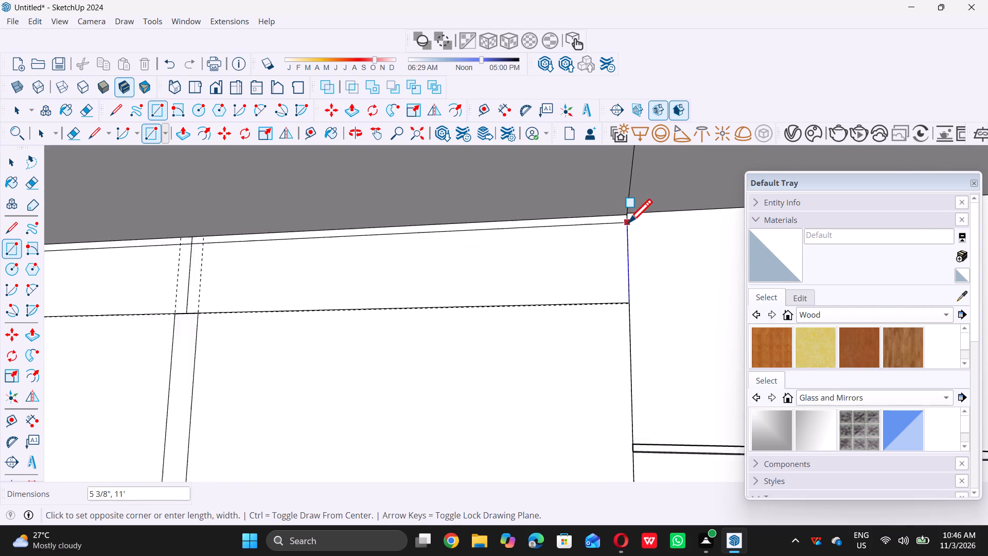
scroll(628, 222, "up", 3)
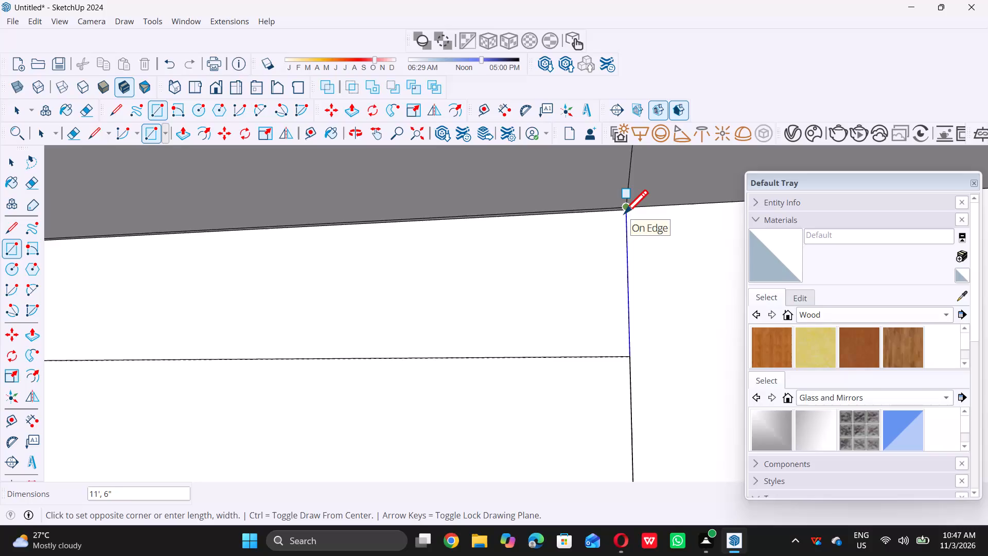
scroll(624, 214, "up", 3)
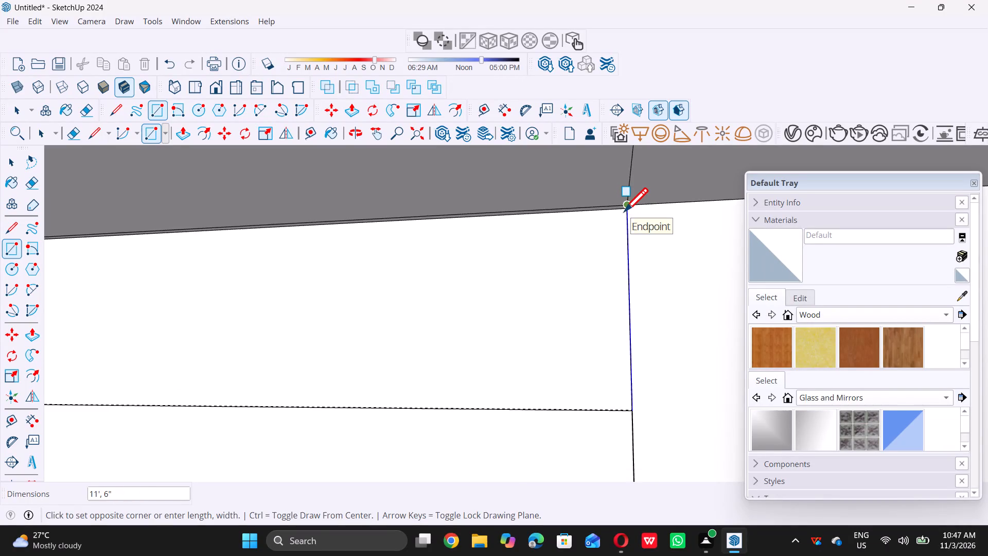
scroll(624, 210, "up", 4)
middle_click_drag(623, 219, 677, 230)
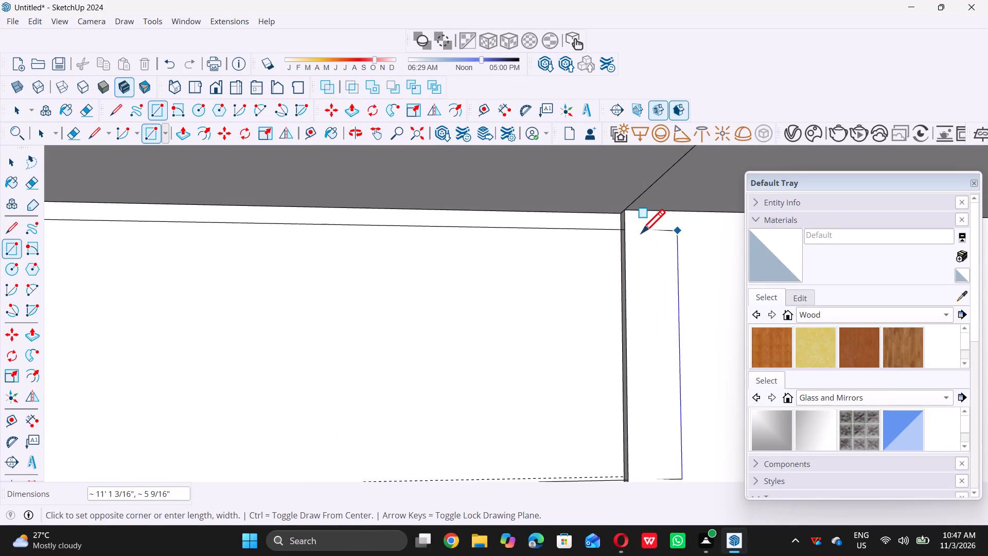
left_click(618, 212)
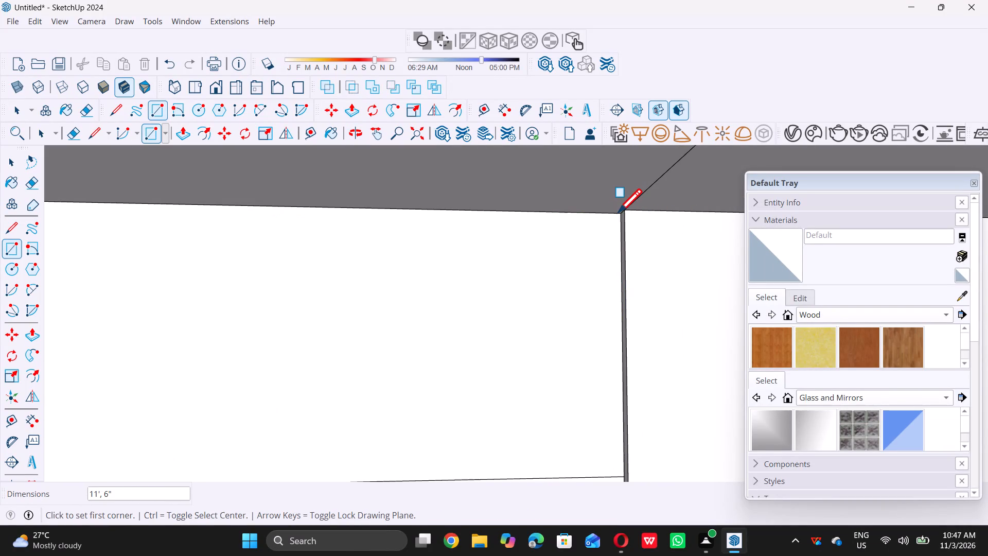
key("space")
Erase the leftmost division line's segment and its two vertical guides within the top band.
scroll(624, 233, "down", 14)
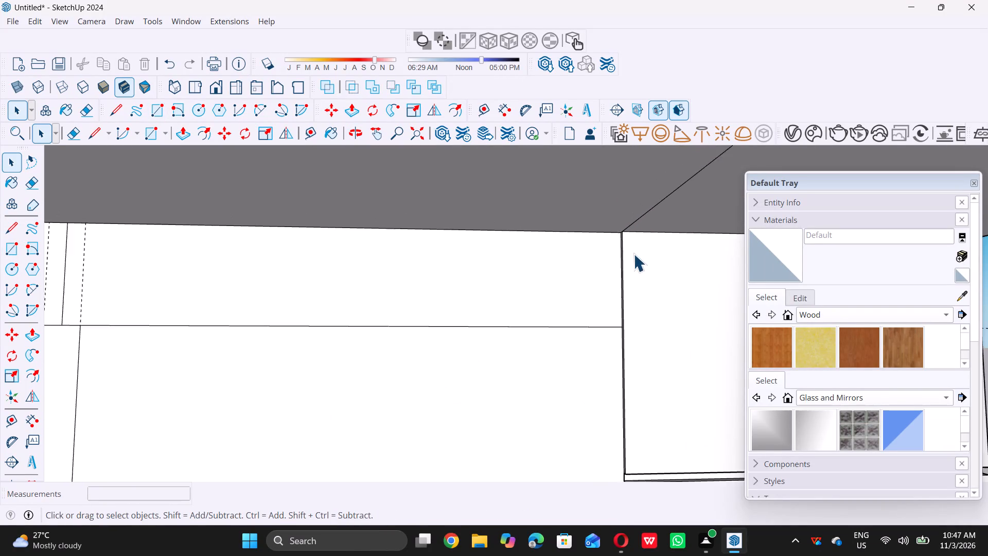
scroll(633, 254, "down", 20)
scroll(633, 254, "down", 3)
middle_click_drag(650, 266, 634, 277)
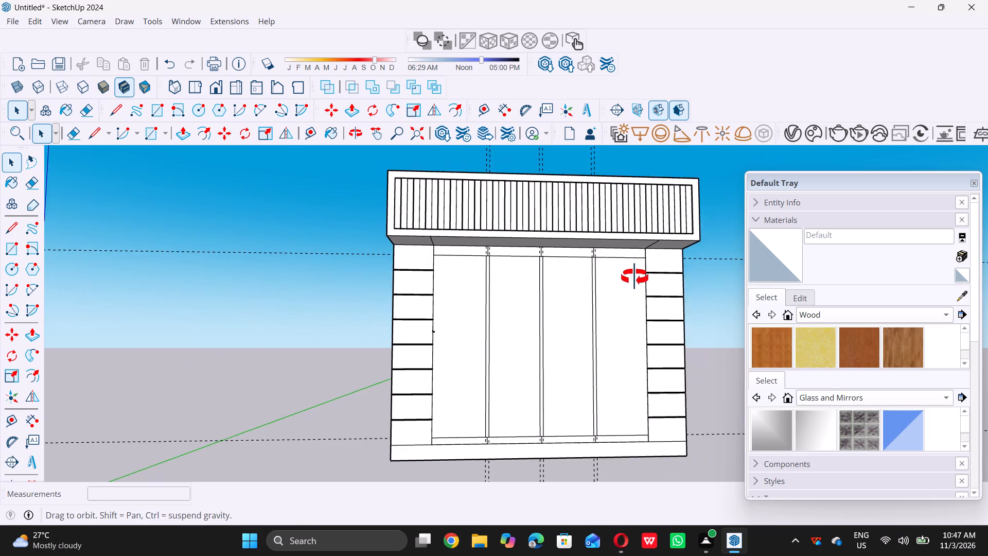
middle_click_drag(634, 277, 613, 297)
scroll(534, 273, "up", 5)
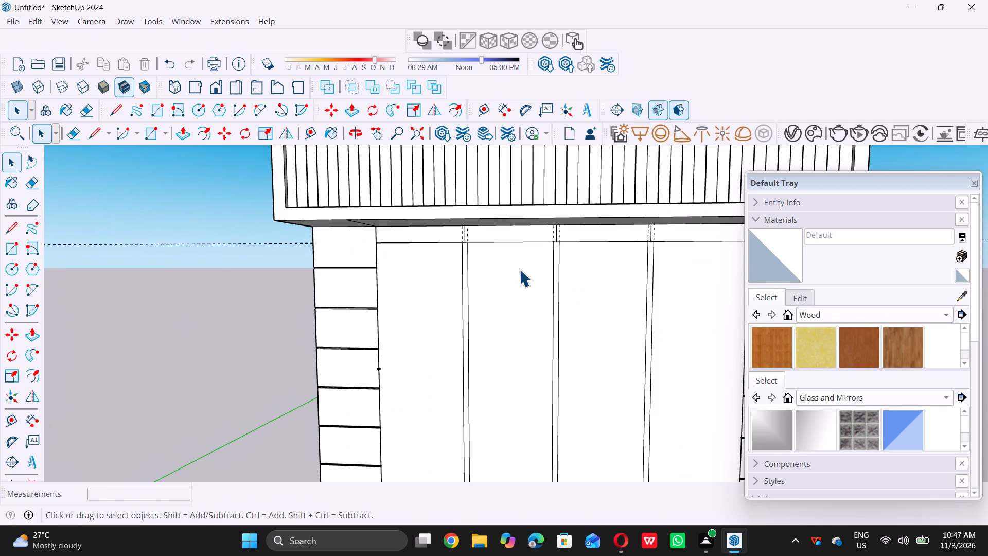
key("e")
scroll(493, 241, "up", 5)
scroll(451, 227, "up", 9)
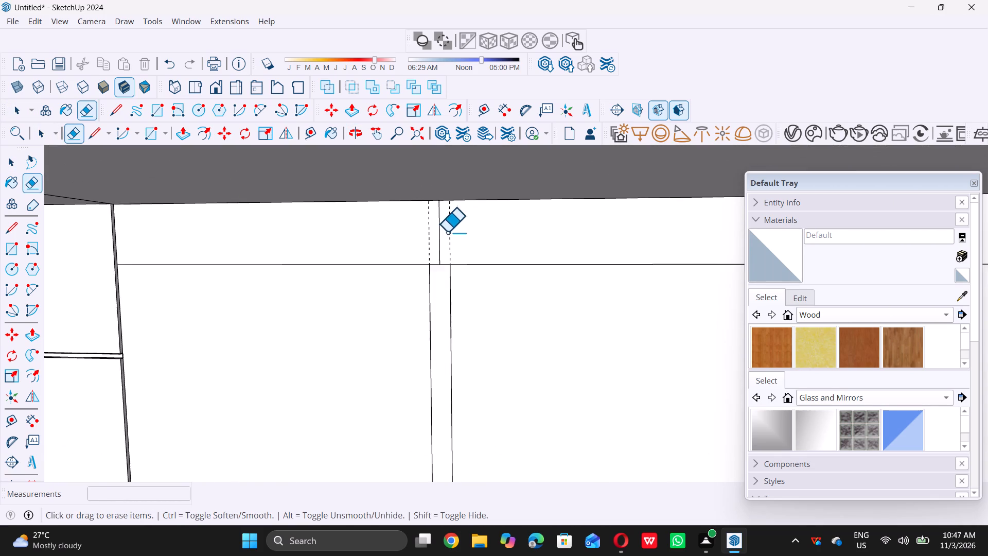
scroll(447, 232, "up", 3)
left_click_drag(385, 241, 394, 240)
left_click_drag(398, 240, 409, 238)
left_click(416, 238)
left_click(430, 238)
left_click_drag(475, 238, 522, 243)
left_click_drag(524, 243, 519, 241)
left_click_drag(514, 240, 394, 239)
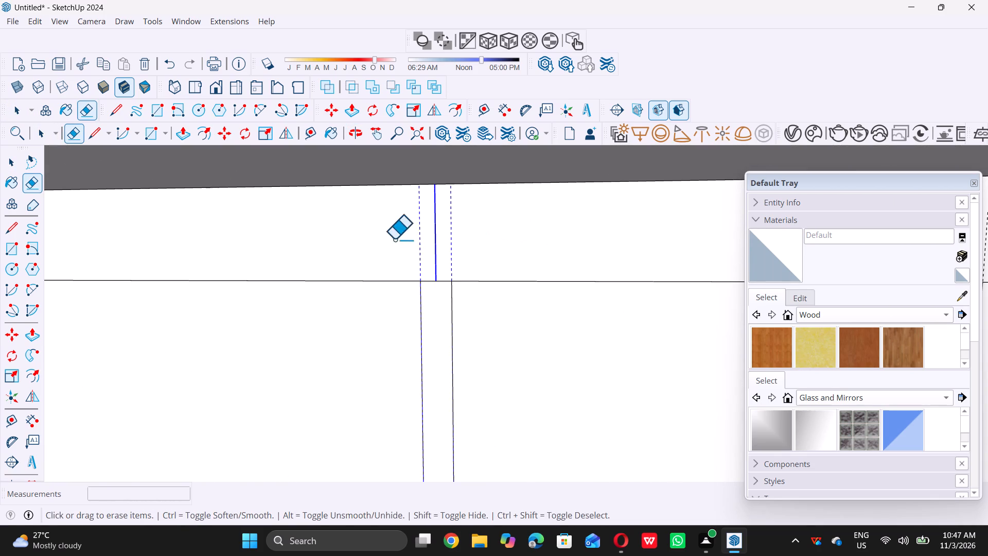
left_click_drag(394, 239, 512, 247)
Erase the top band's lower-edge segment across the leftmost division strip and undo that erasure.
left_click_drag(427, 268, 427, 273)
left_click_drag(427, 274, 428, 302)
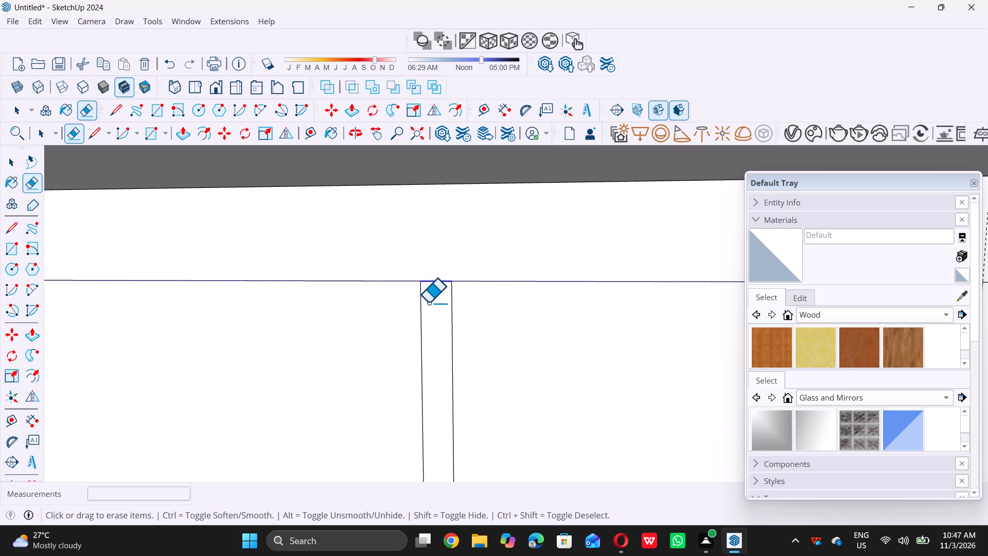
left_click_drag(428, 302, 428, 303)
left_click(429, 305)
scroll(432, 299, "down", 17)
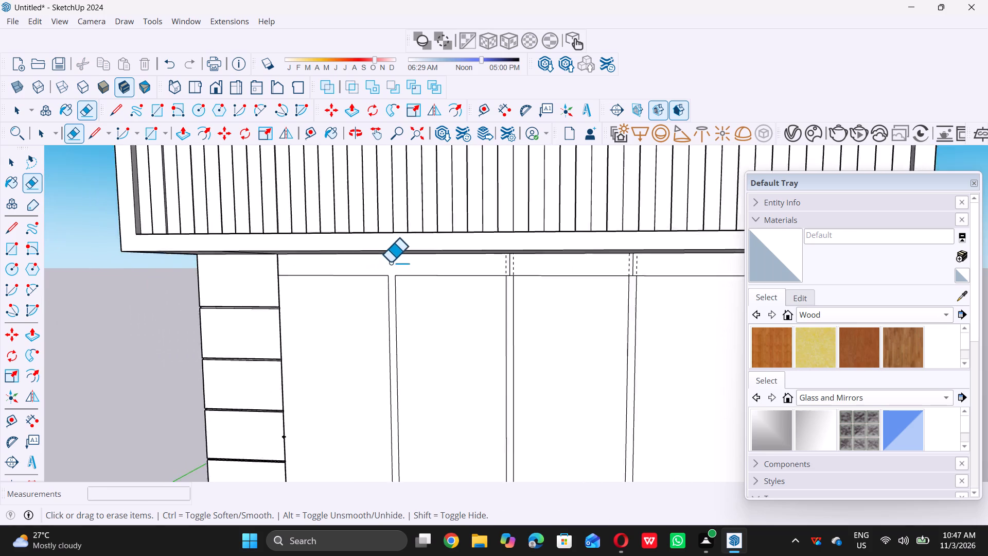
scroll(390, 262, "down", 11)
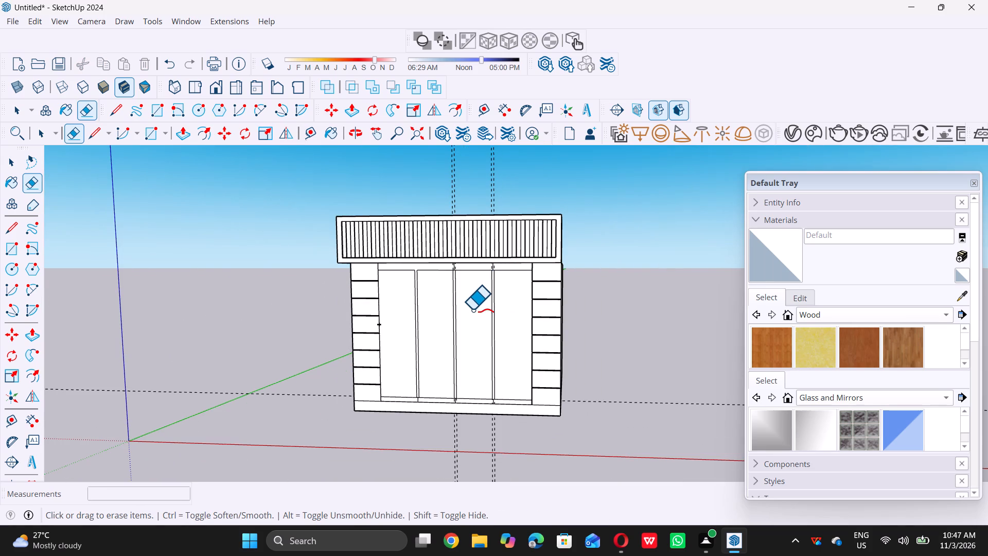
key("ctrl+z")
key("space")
Place a horizontal guide 2" below the upper edge of the central panel's top band.
middle_click_drag(450, 294, 439, 278)
middle_click_drag(415, 272, 439, 260)
scroll(441, 262, "up", 4)
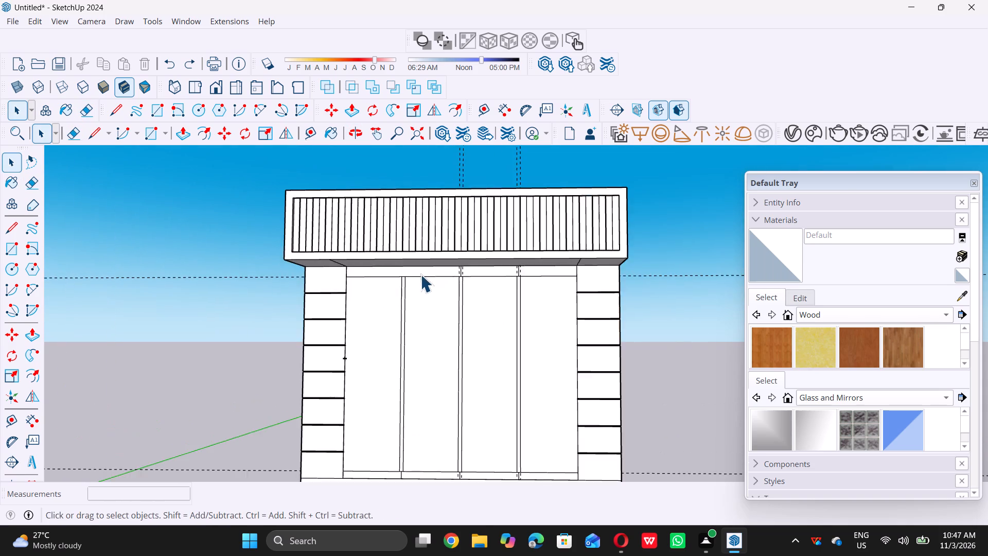
scroll(420, 274, "up", 6)
key("t")
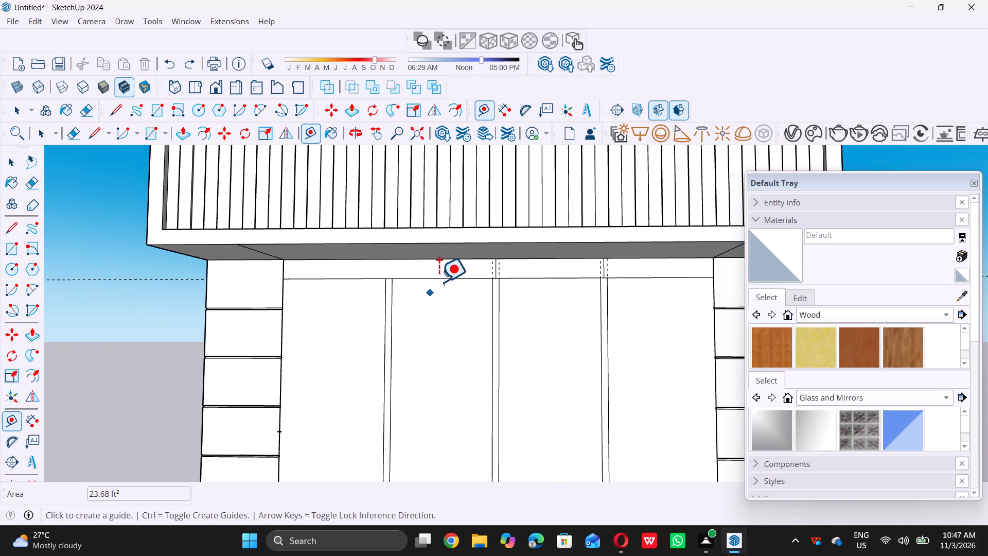
scroll(441, 274, "up", 9)
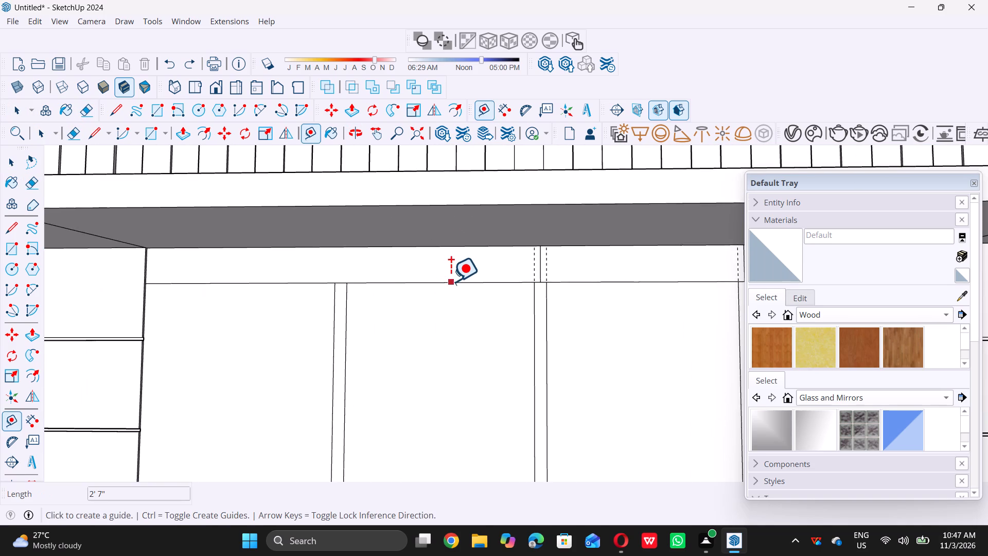
scroll(451, 281, "up", 1)
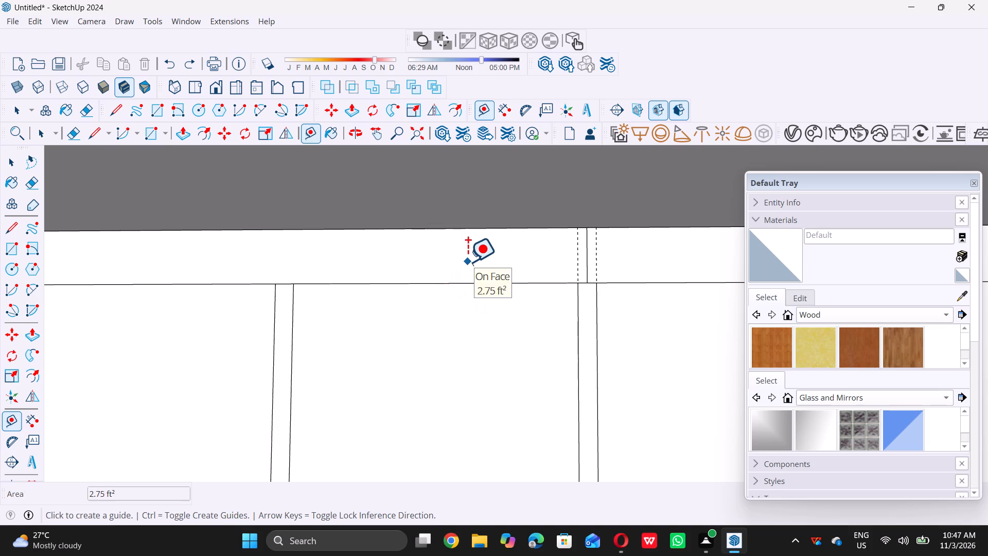
double_click(465, 282)
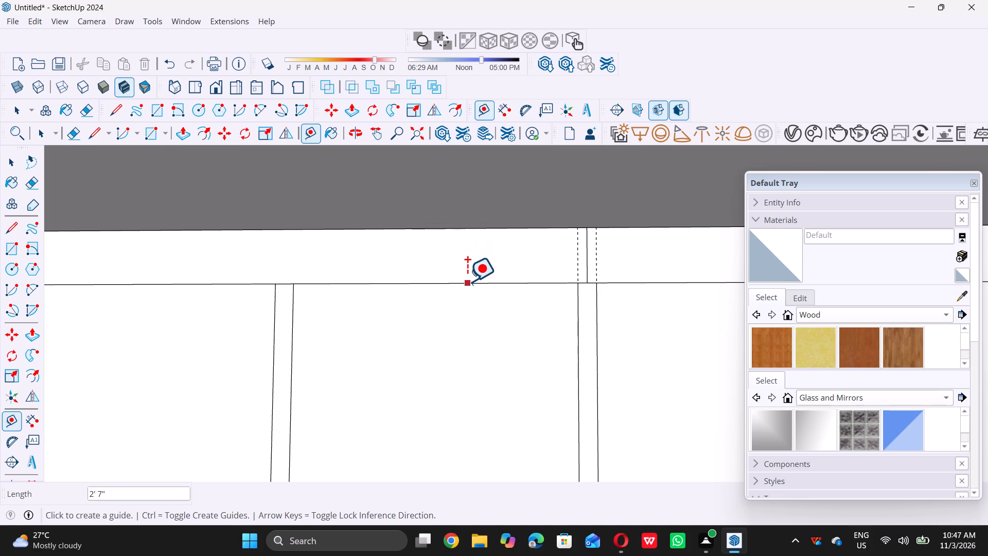
double_click(467, 281)
double_click(472, 282)
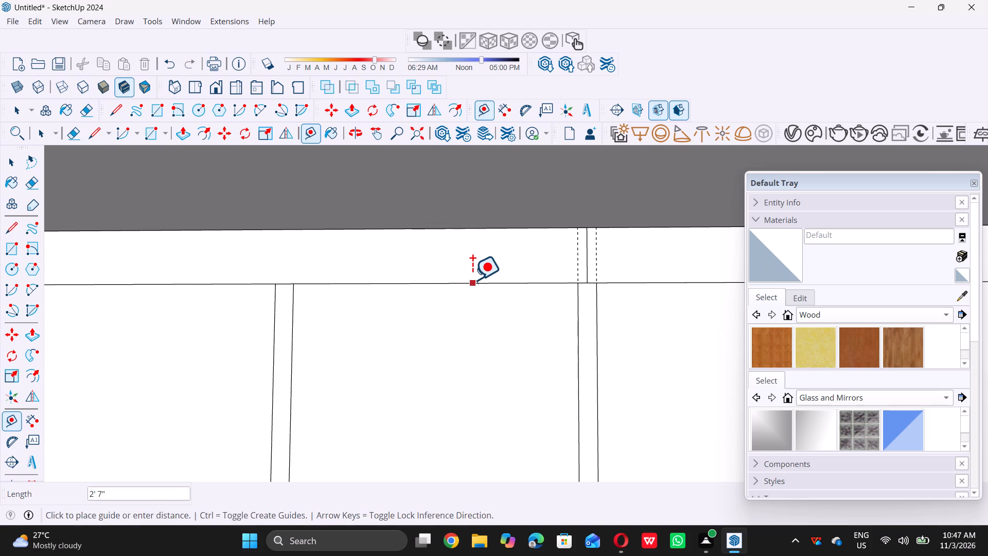
left_click(481, 229)
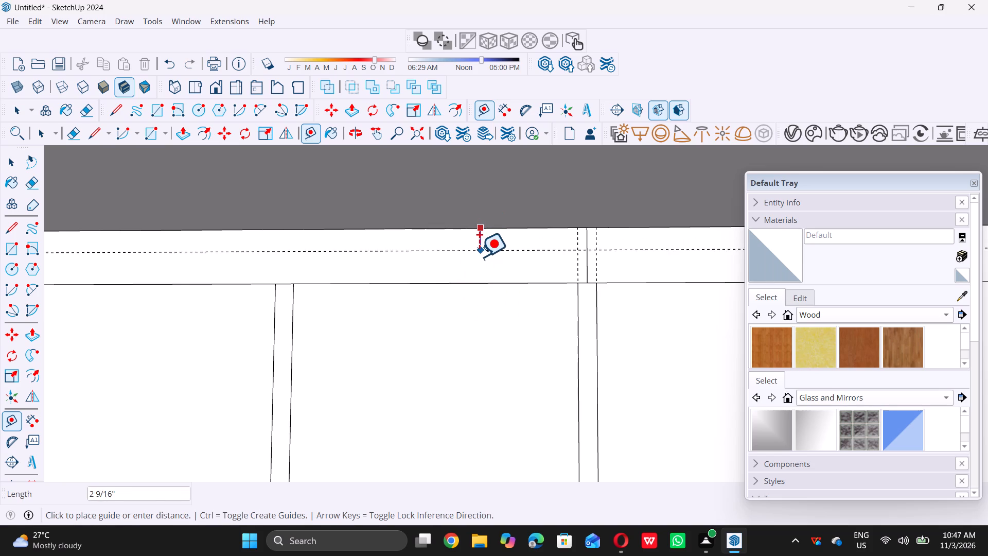
key("2")
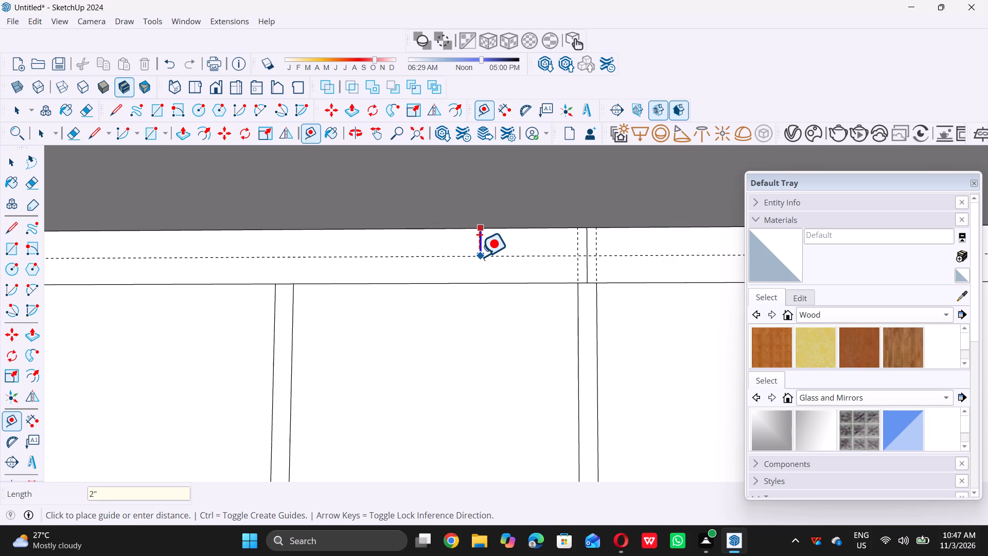
key("shift+quotedbl")
key("Return")
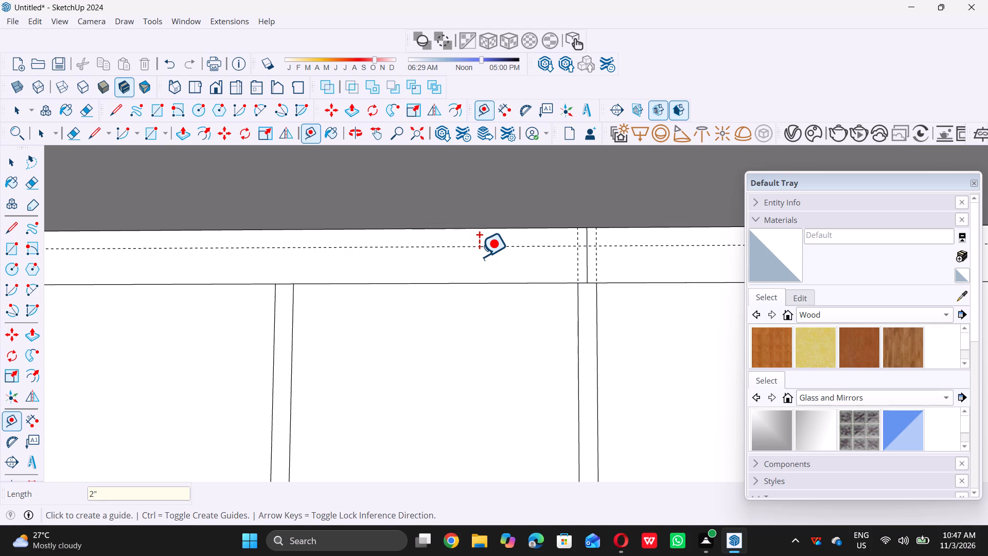
Place a horizontal guide 2" below the upper edge of the central panel's bottom band.
scroll(479, 256, "down", 20)
scroll(479, 256, "down", 8)
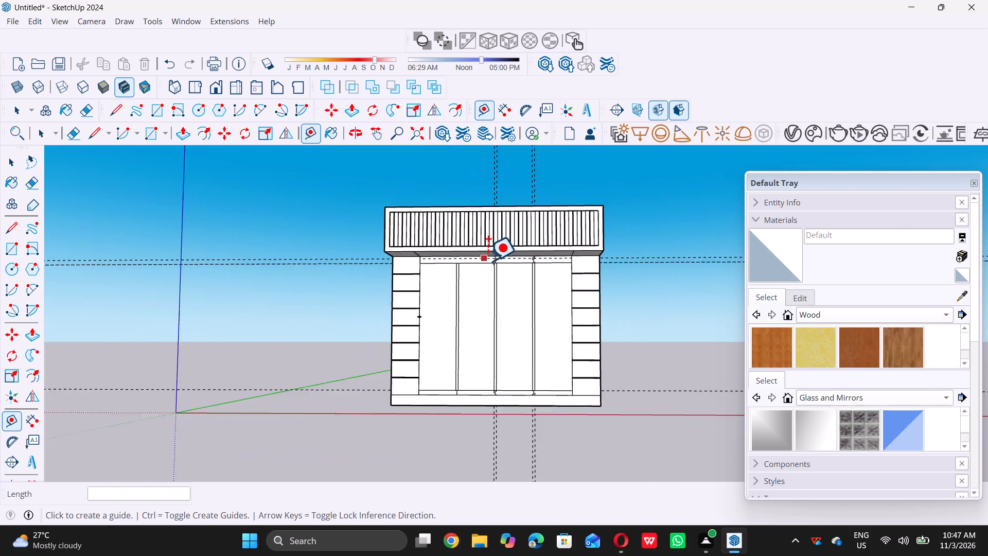
scroll(483, 351, "up", 17)
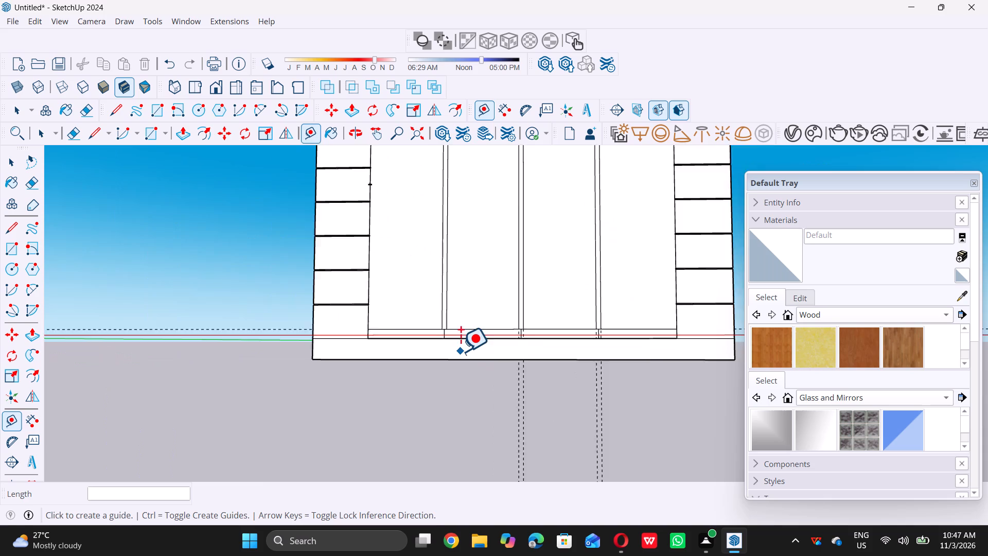
scroll(461, 351, "up", 5)
left_click(492, 310)
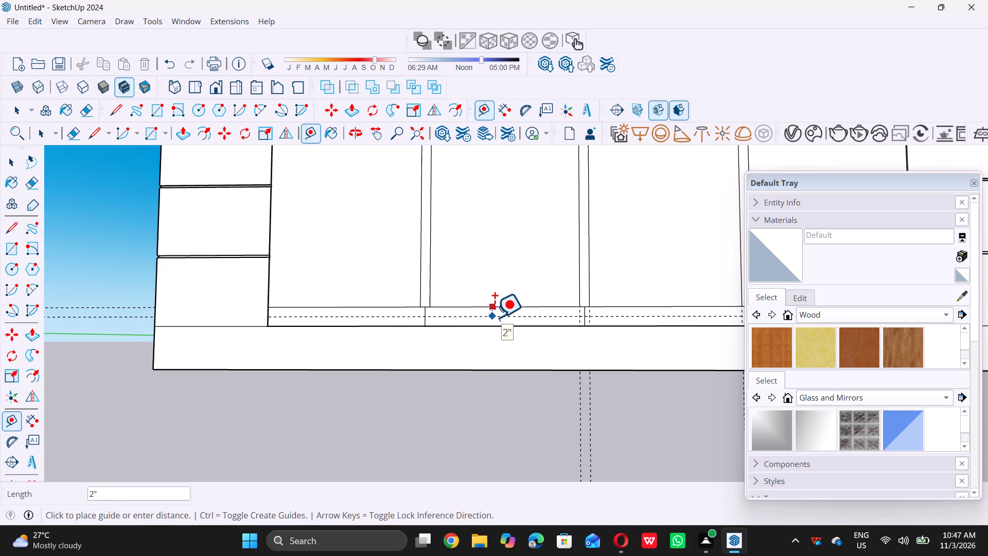
key("2")
key("shift+quotedbl")
key("Return")
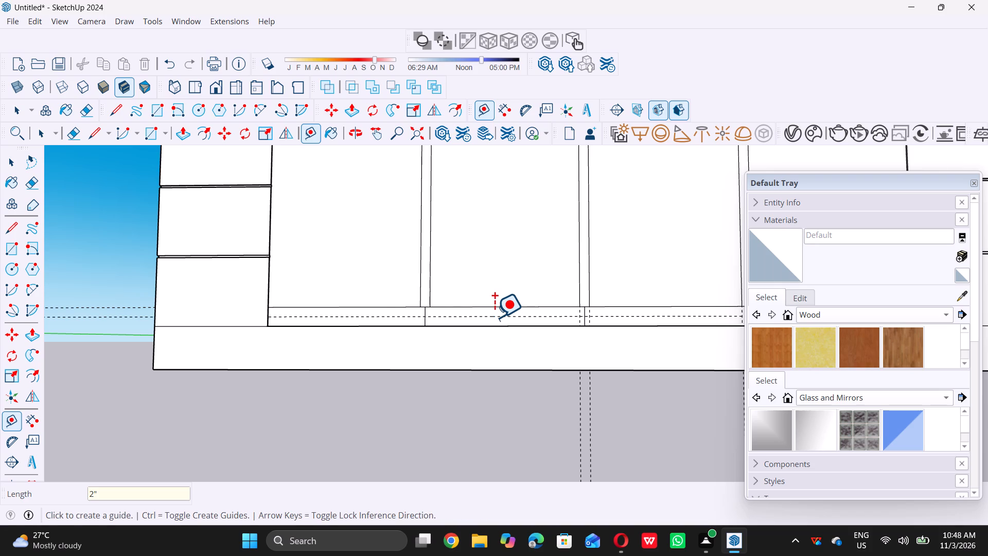
key("space")
Draw a 2" by 11' rectangle along the central panel's base, from the bottom-left corner to the new guide at the right pillar.
scroll(365, 289, "down", 9)
middle_click_drag(411, 262, 379, 338)
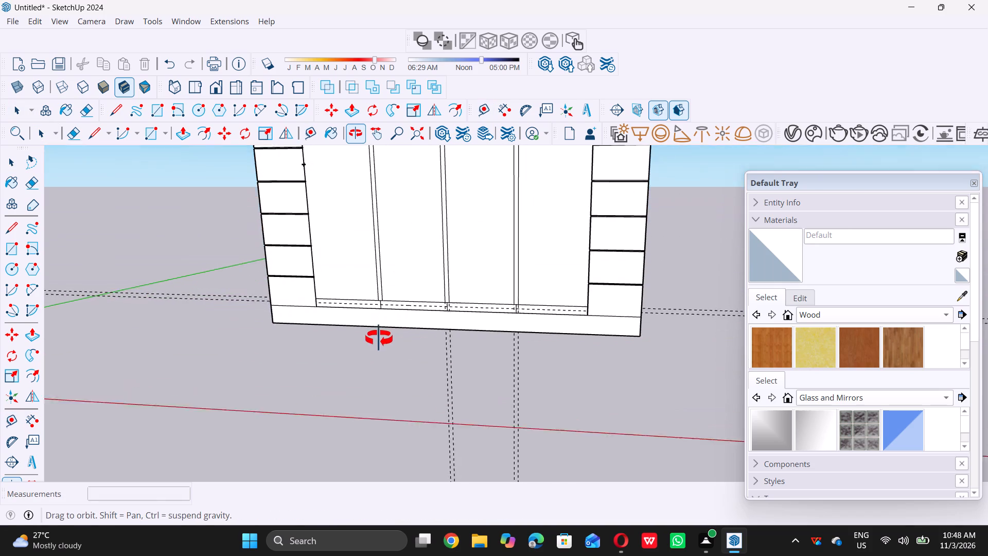
middle_click_drag(379, 338, 373, 346)
scroll(339, 305, "up", 20)
scroll(339, 305, "up", 2)
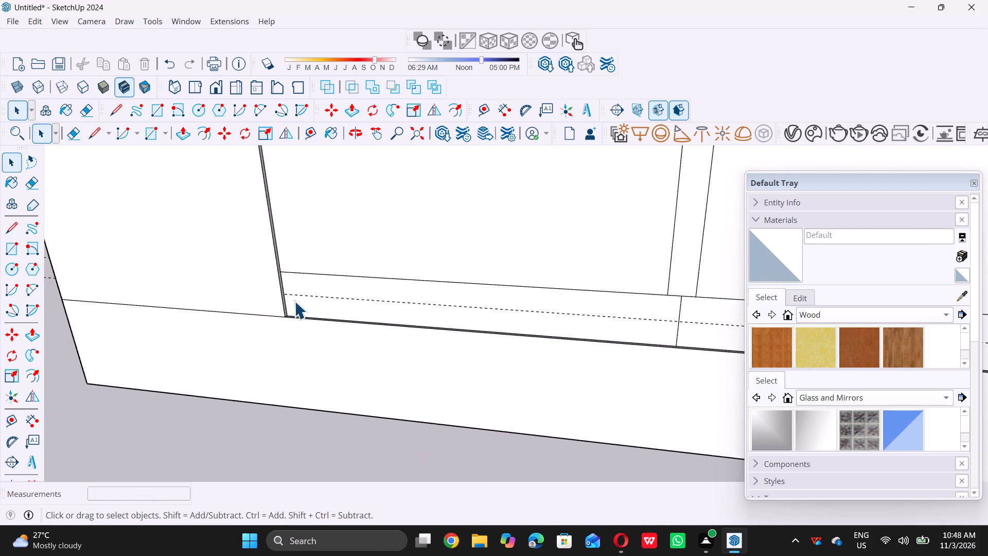
scroll(294, 301, "up", 12)
key("r")
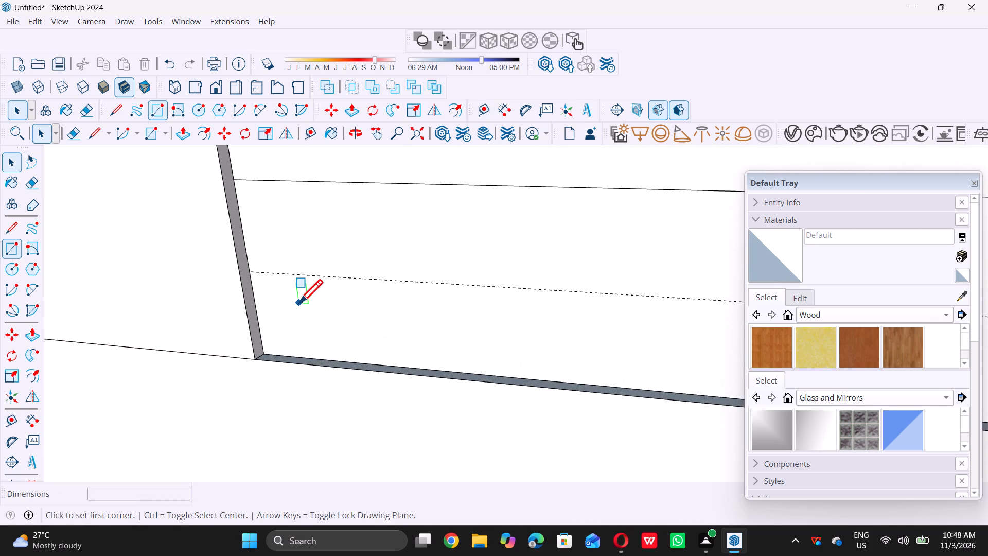
left_click(267, 351)
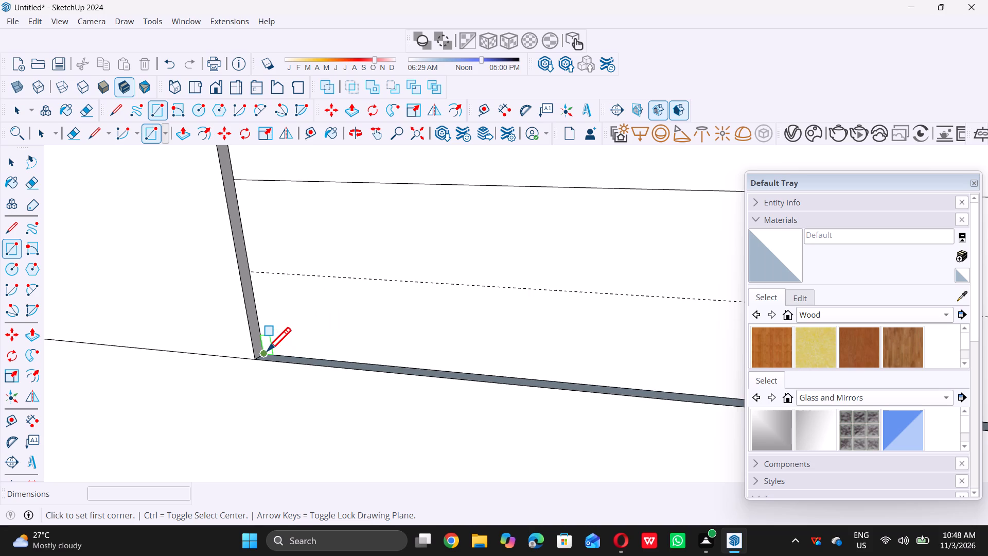
scroll(356, 302, "down", 20)
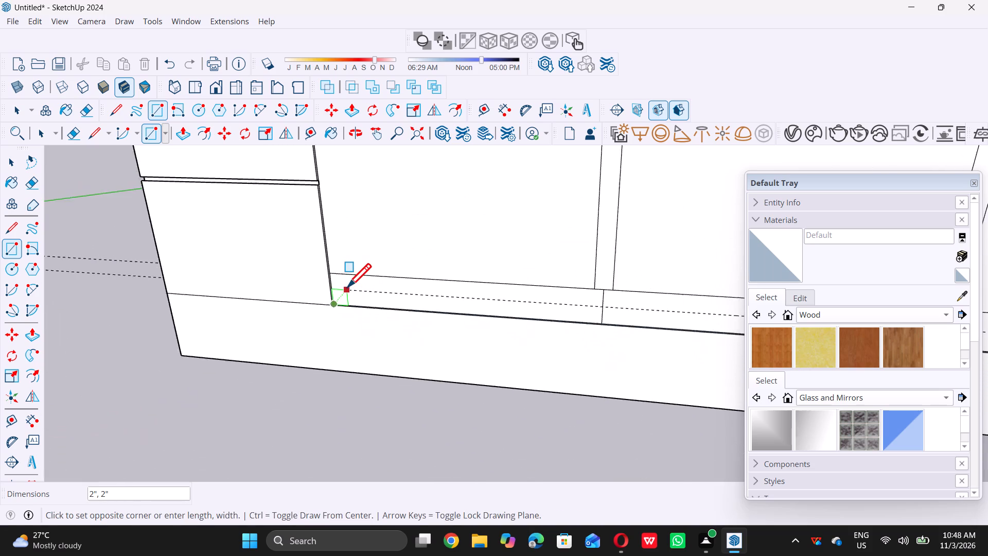
scroll(347, 287, "down", 14)
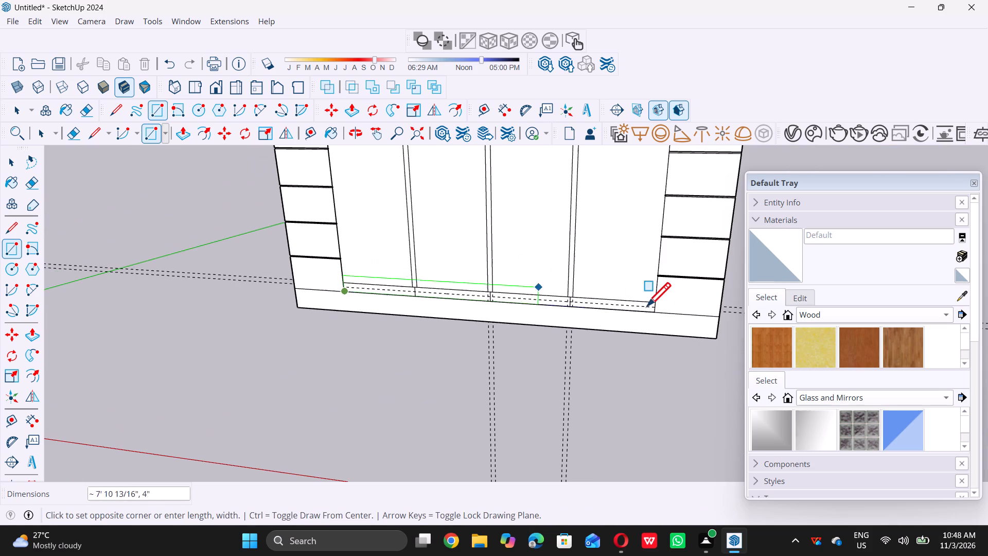
scroll(658, 312, "up", 11)
scroll(648, 304, "up", 12)
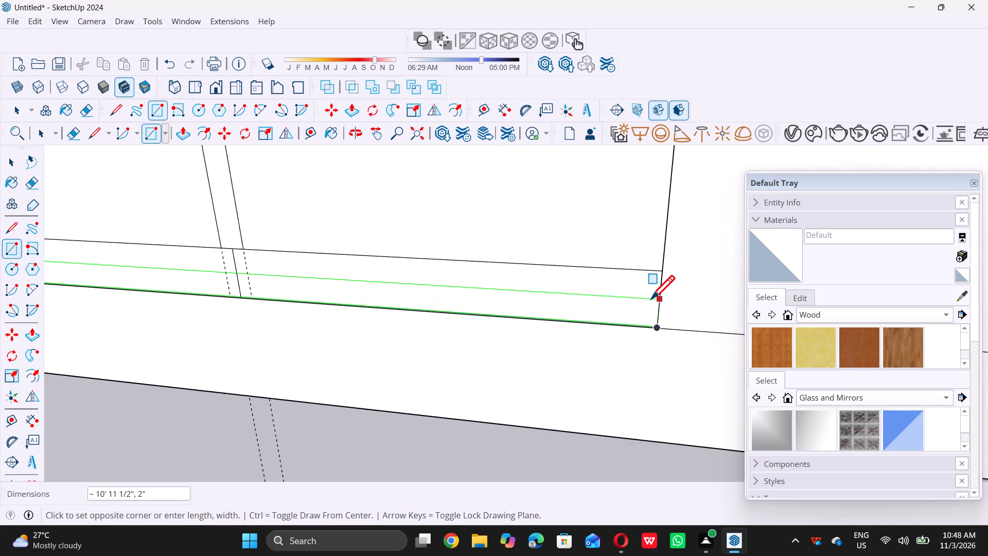
scroll(651, 299, "up", 13)
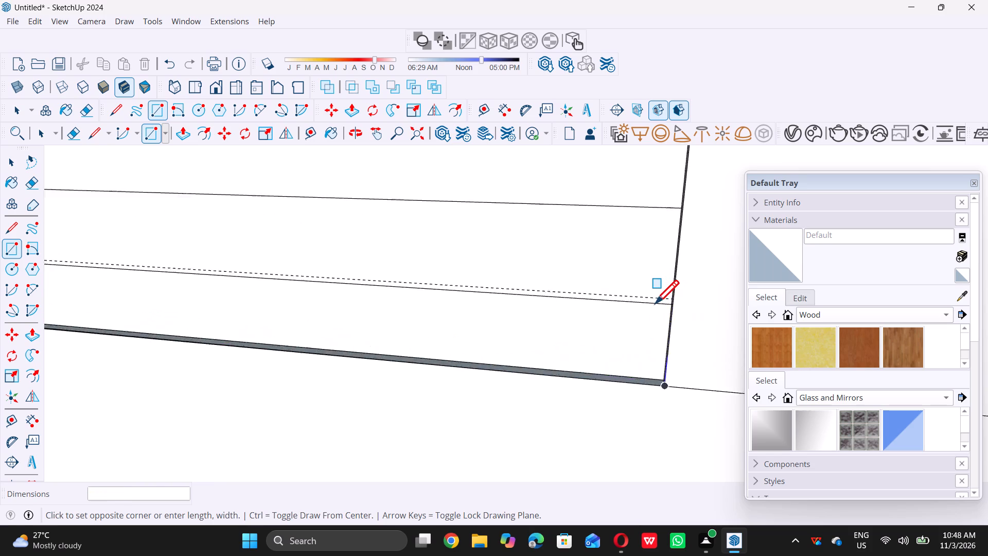
left_click(678, 299)
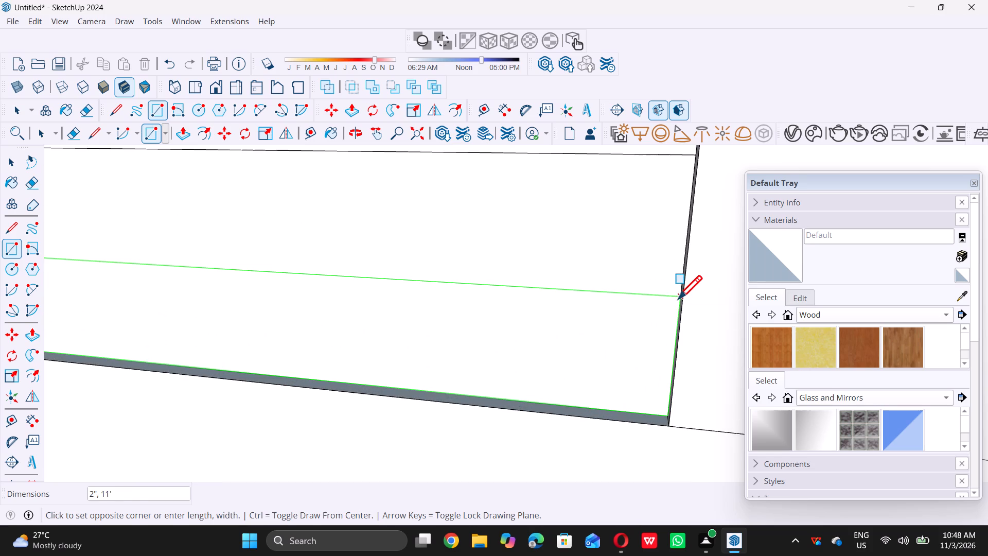
Draw a 2" by 11' rectangle along the central panel's top, from the new guide at the right pillar to the top-left corner.
scroll(677, 301, "down", 20)
scroll(677, 301, "down", 4)
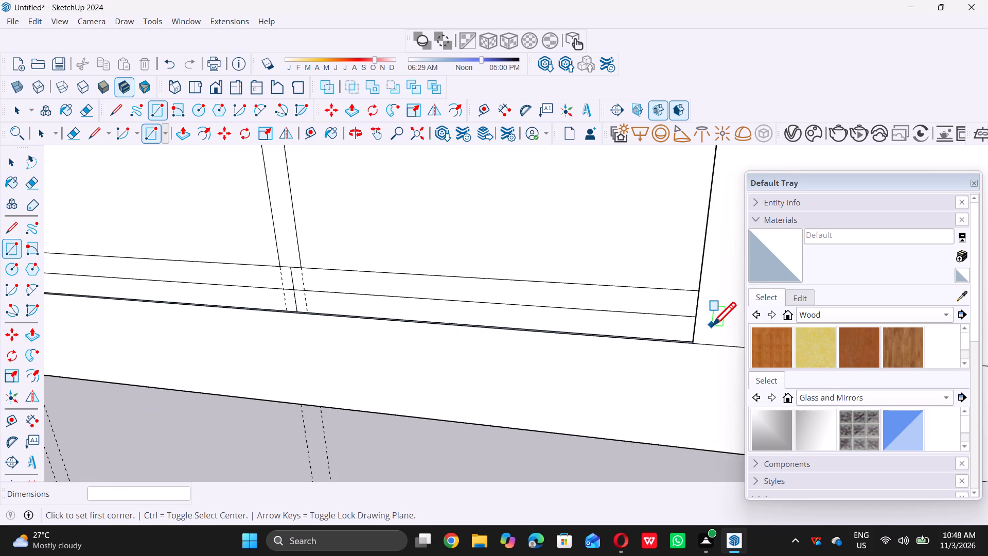
scroll(712, 325, "down", 16)
scroll(660, 349, "down", 7)
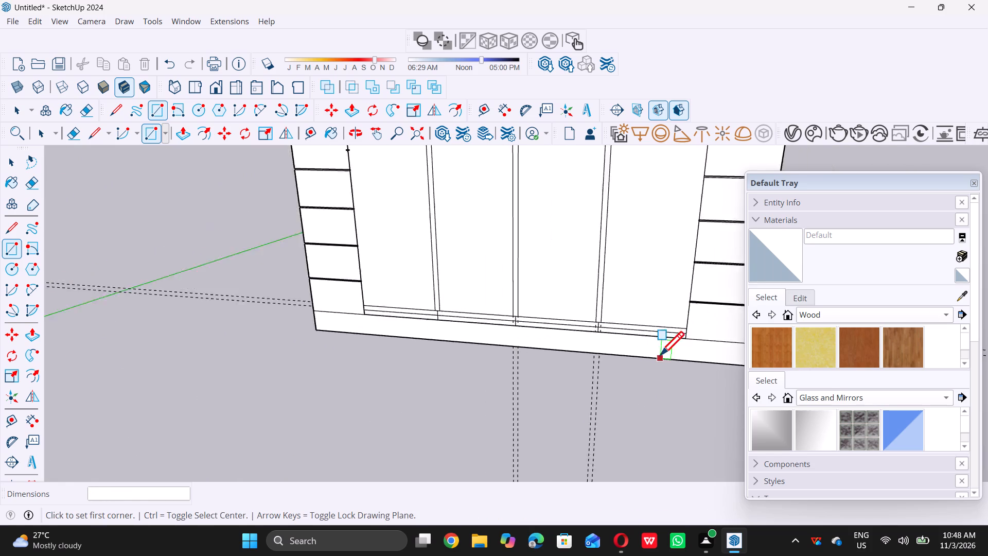
scroll(660, 355, "down", 10)
middle_click_drag(638, 260, 626, 182)
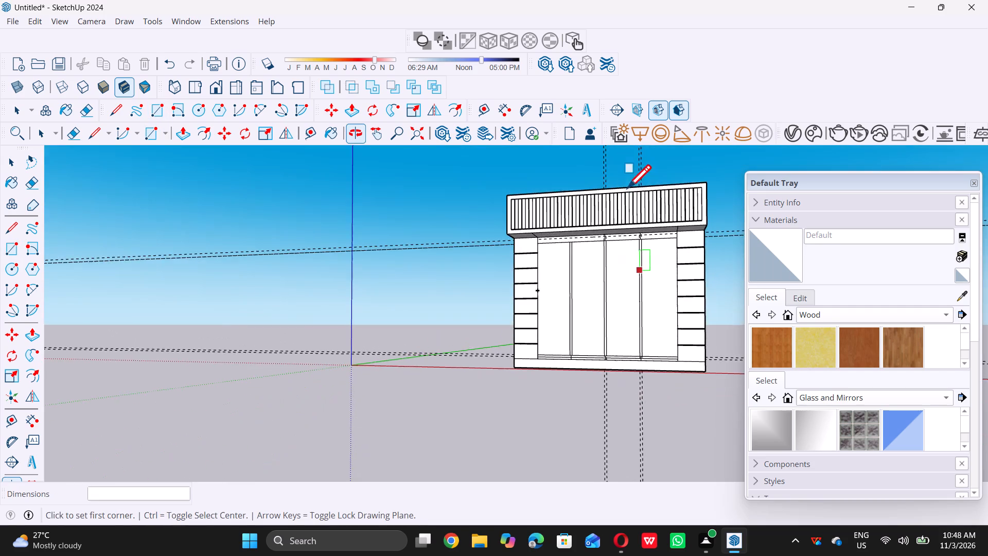
scroll(645, 228, "up", 15)
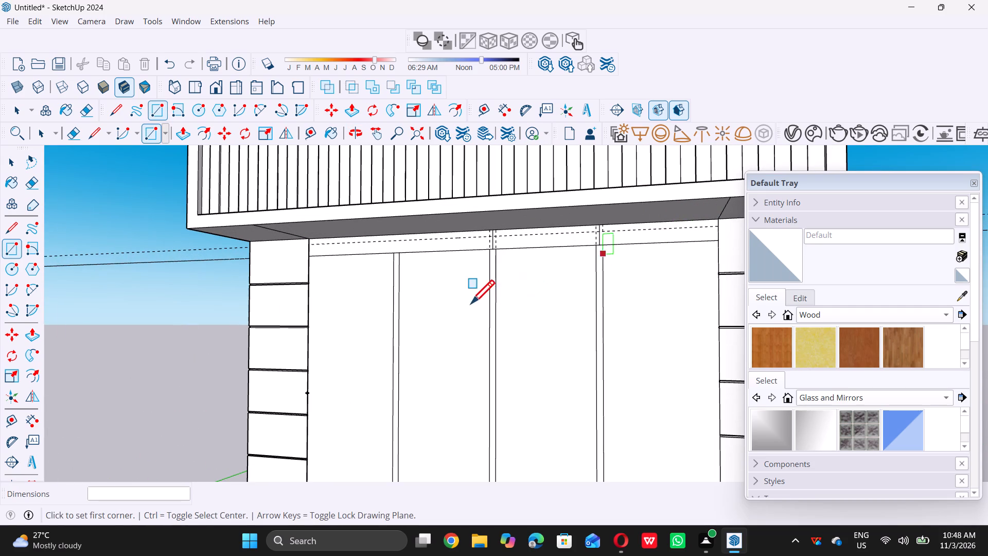
scroll(470, 304, "down", 6)
middle_click_drag(460, 310, 583, 303)
scroll(589, 275, "up", 6)
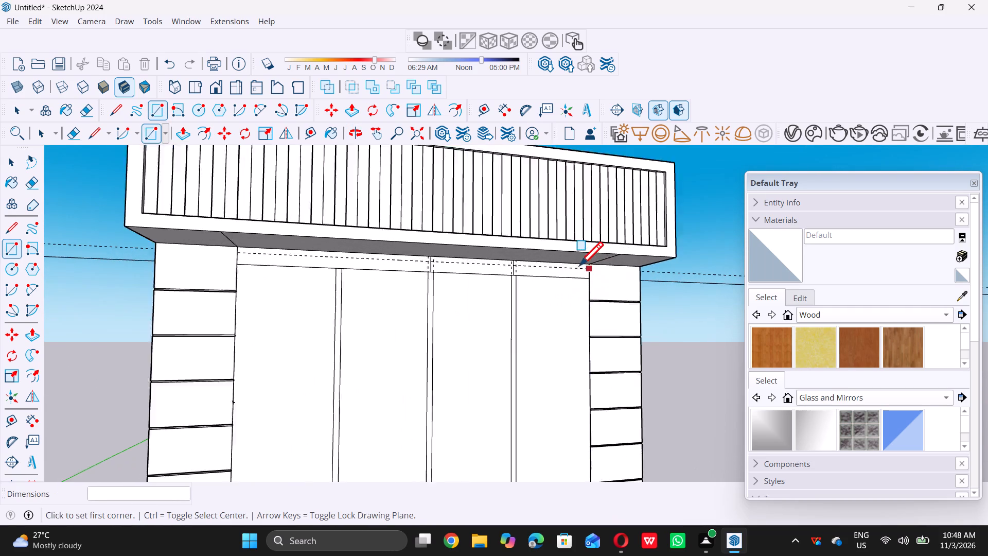
scroll(579, 265, "up", 14)
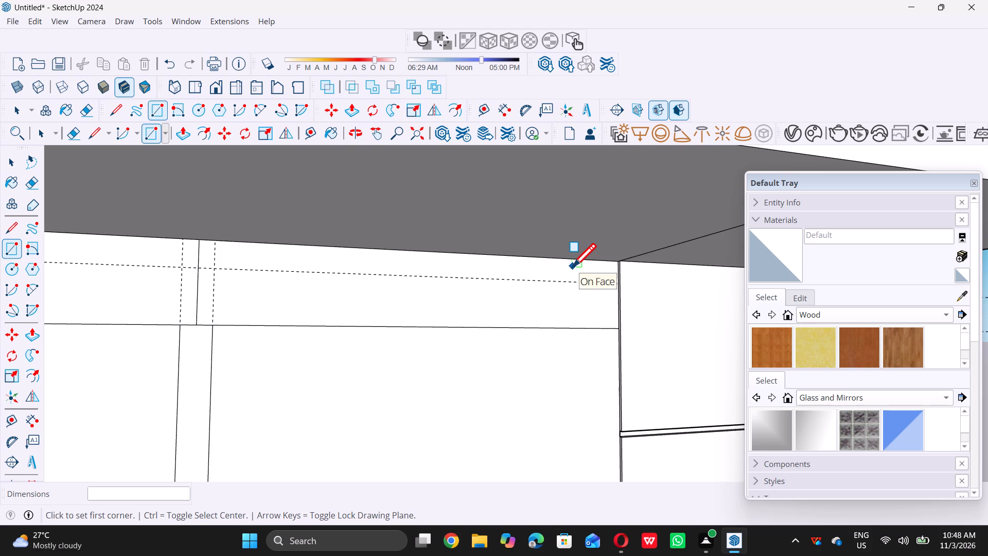
scroll(576, 267, "up", 5)
scroll(624, 286, "up", 4)
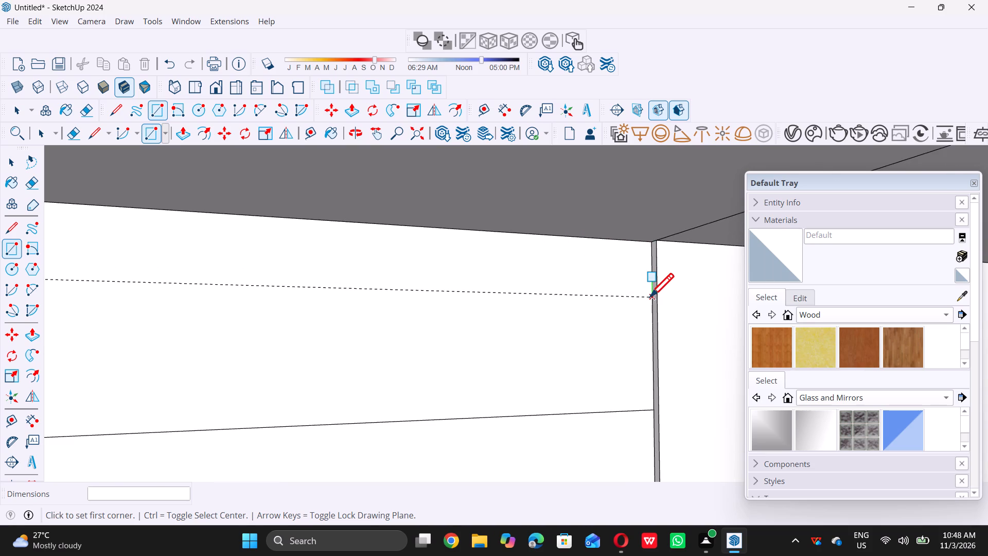
left_click_drag(650, 297, 638, 295)
scroll(498, 267, "down", 18)
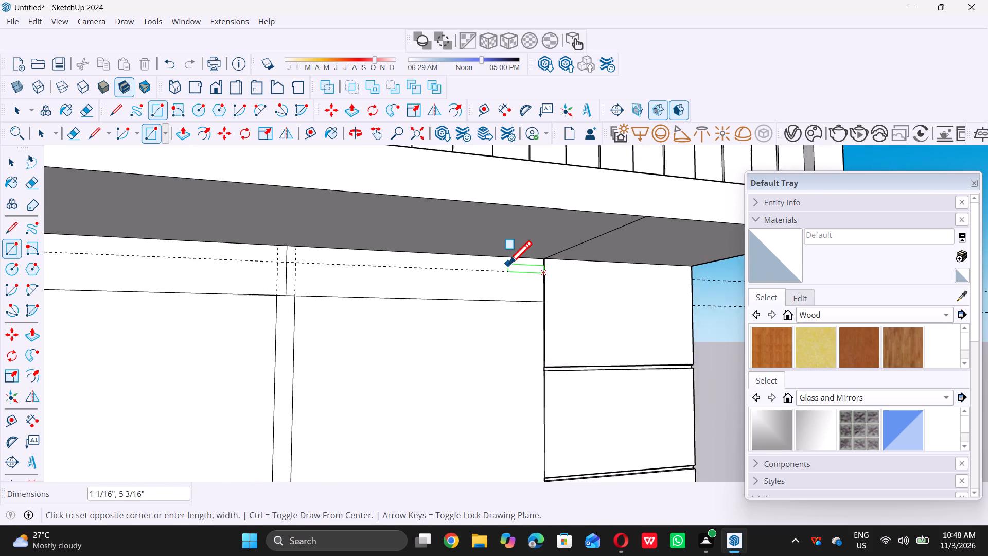
scroll(508, 264, "down", 19)
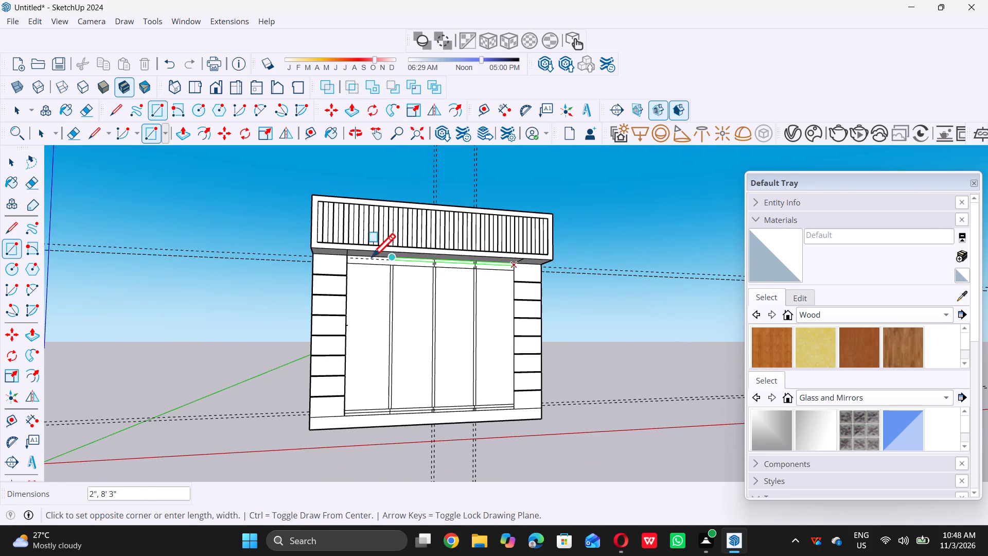
middle_click_drag(365, 256, 342, 254)
scroll(350, 255, "up", 11)
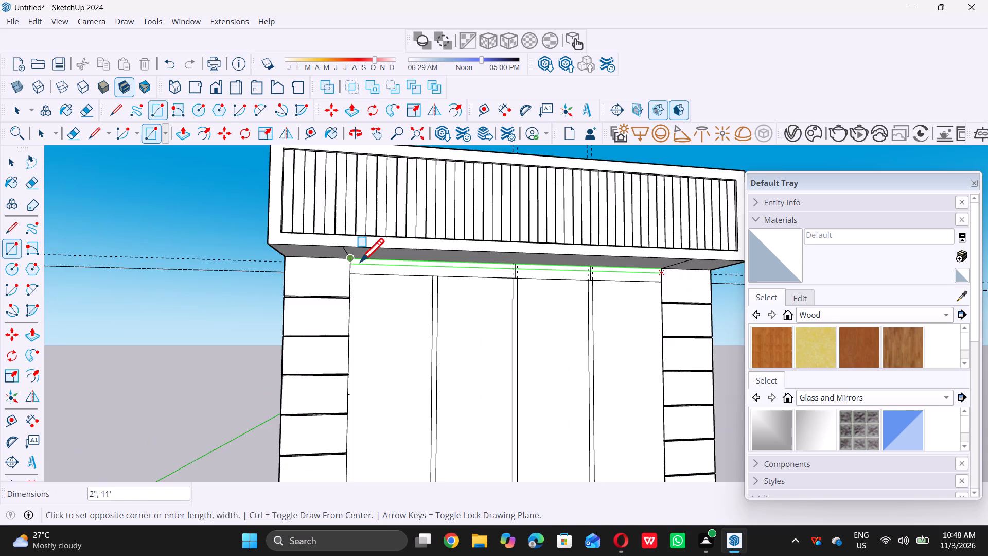
scroll(360, 262, "up", 15)
middle_click_drag(356, 265, 324, 267)
scroll(331, 264, "up", 8)
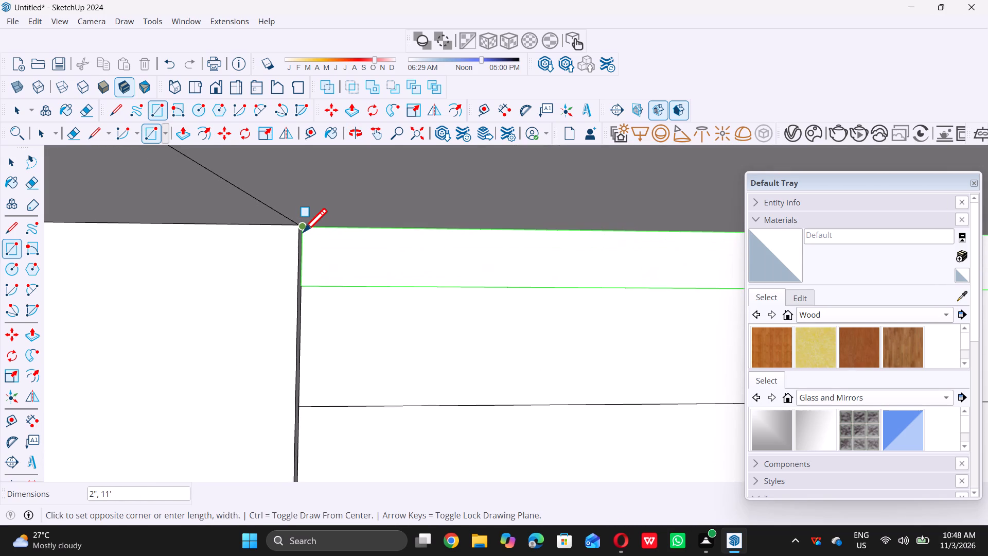
left_click(304, 230)
key("space")
scroll(303, 230, "down", 5)
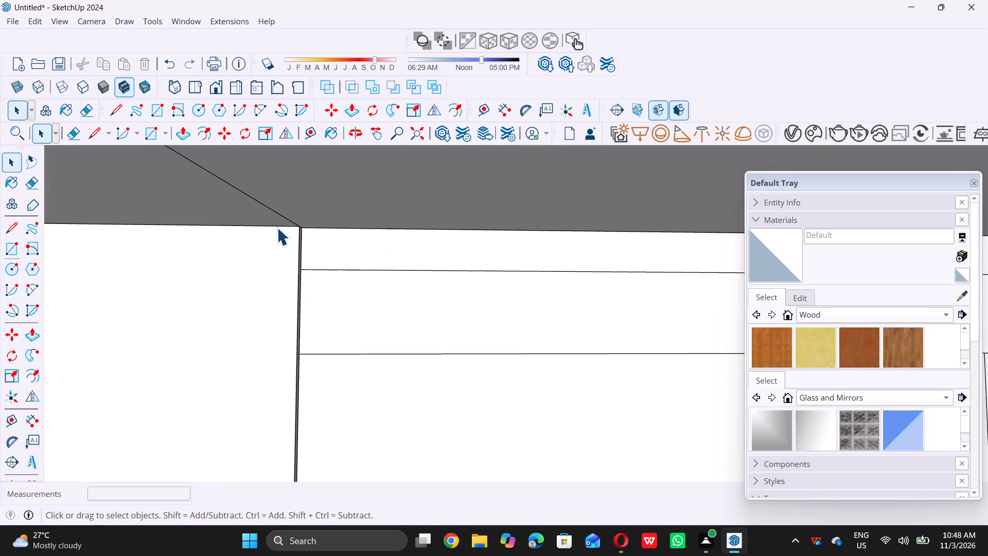
Extend both edges of the central panel's leftmost vertical strip 4" up into the top band, to its upper dividing line.
scroll(277, 228, "down", 13)
scroll(267, 239, "down", 14)
middle_click_drag(454, 281, 403, 291)
scroll(417, 252, "up", 12)
scroll(426, 247, "down", 6)
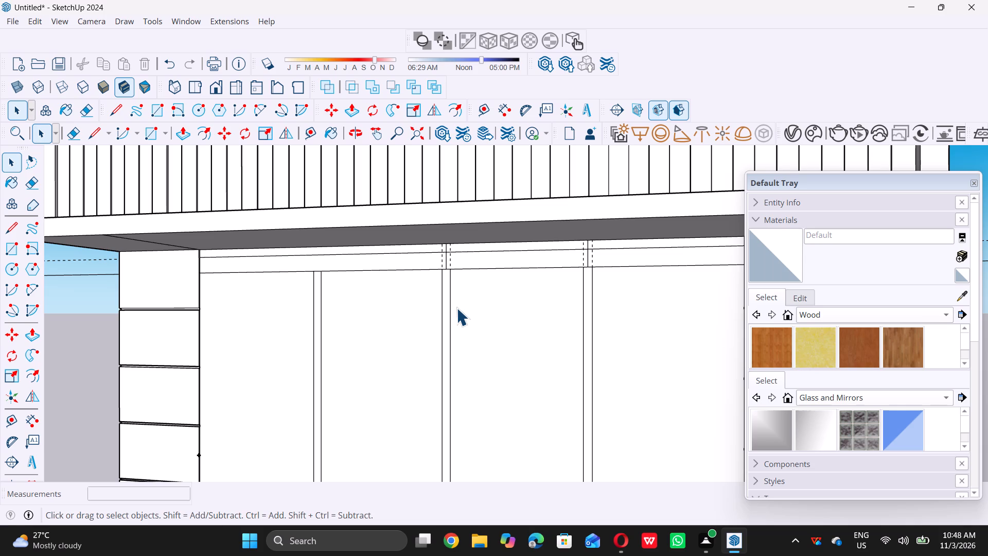
key("l")
scroll(320, 257, "up", 10)
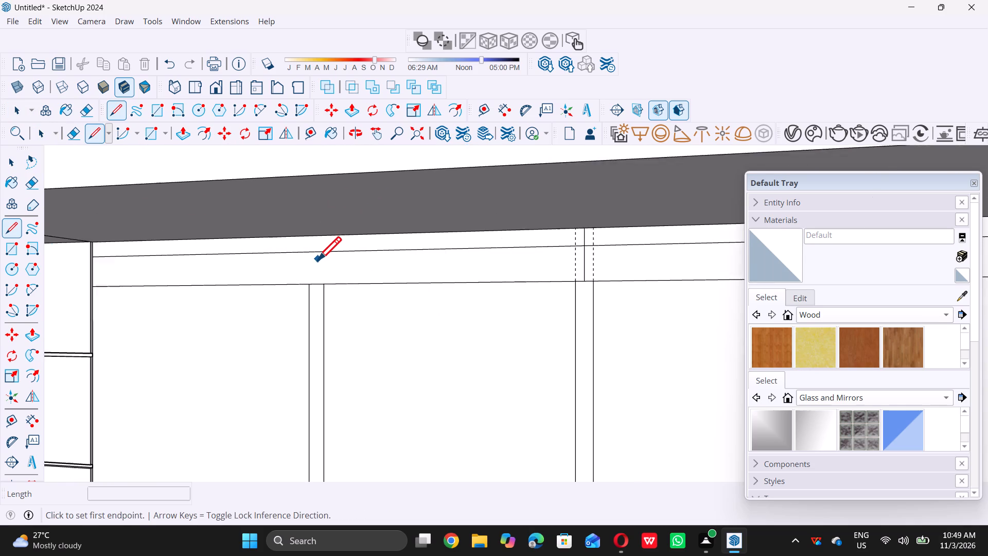
scroll(317, 260, "up", 1)
left_click(326, 294)
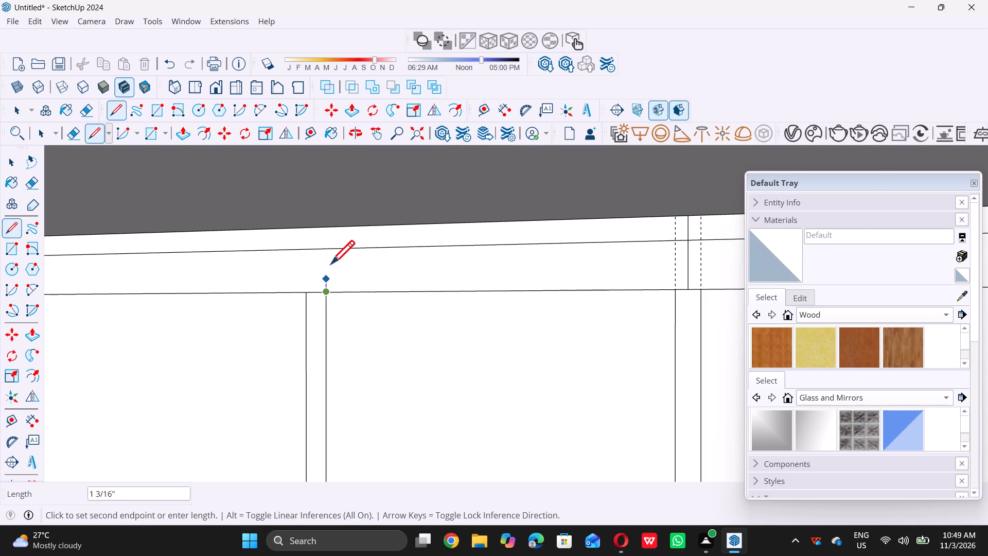
left_click(329, 251)
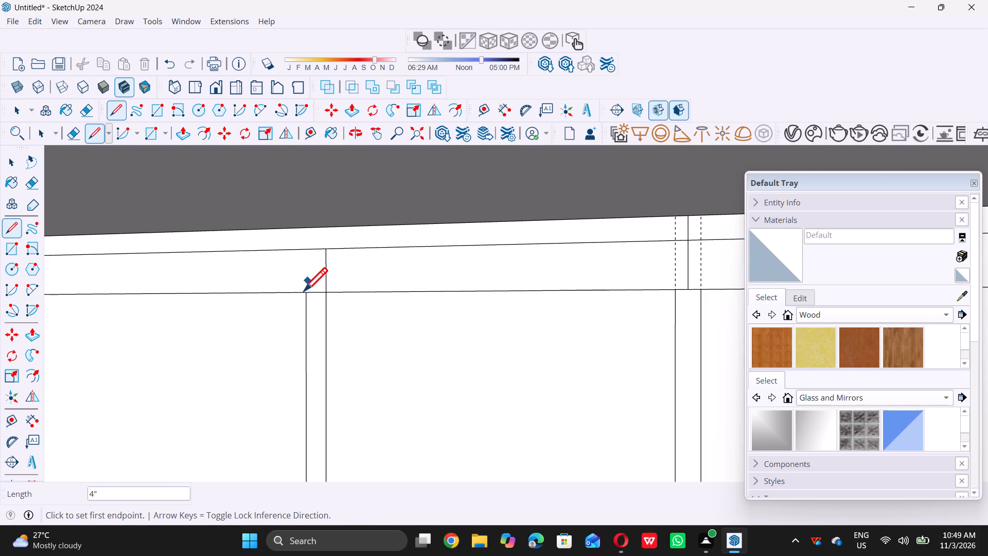
left_click(304, 292)
left_click(311, 249)
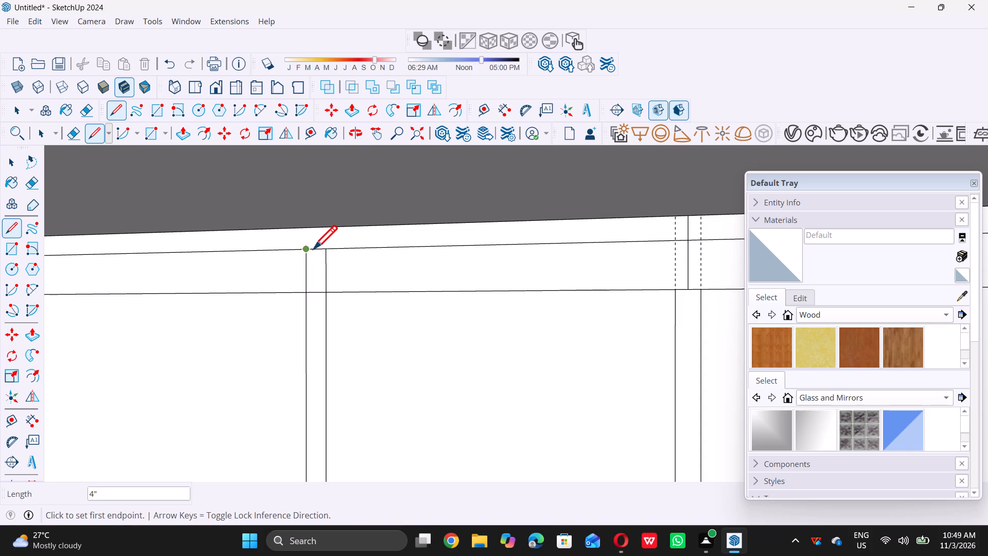
key("space")
Extend both edges of the leftmost vertical strip 4" down across the bottom band to the central panel's base.
scroll(314, 249, "down", 20)
scroll(314, 249, "down", 1)
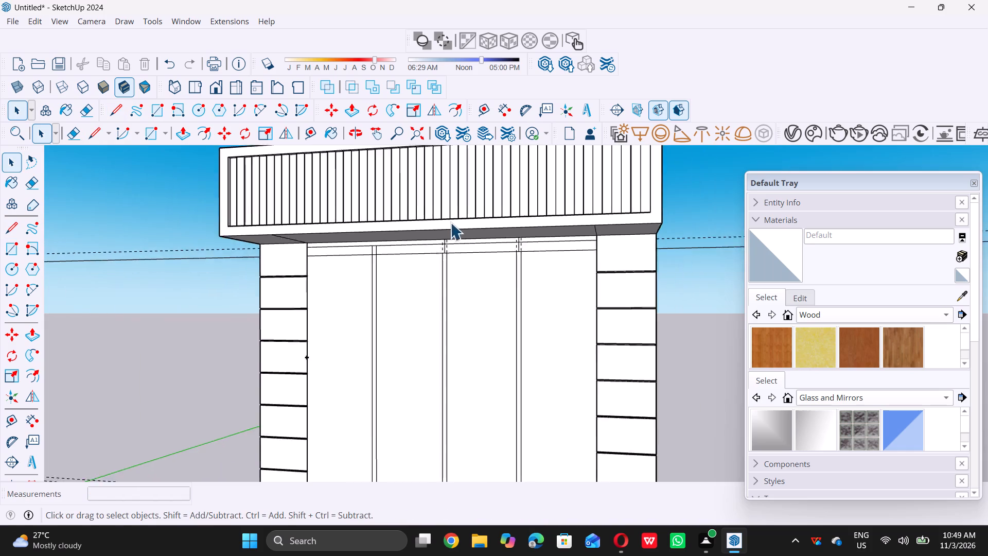
scroll(450, 222, "down", 5)
middle_click_drag(431, 283, 464, 307)
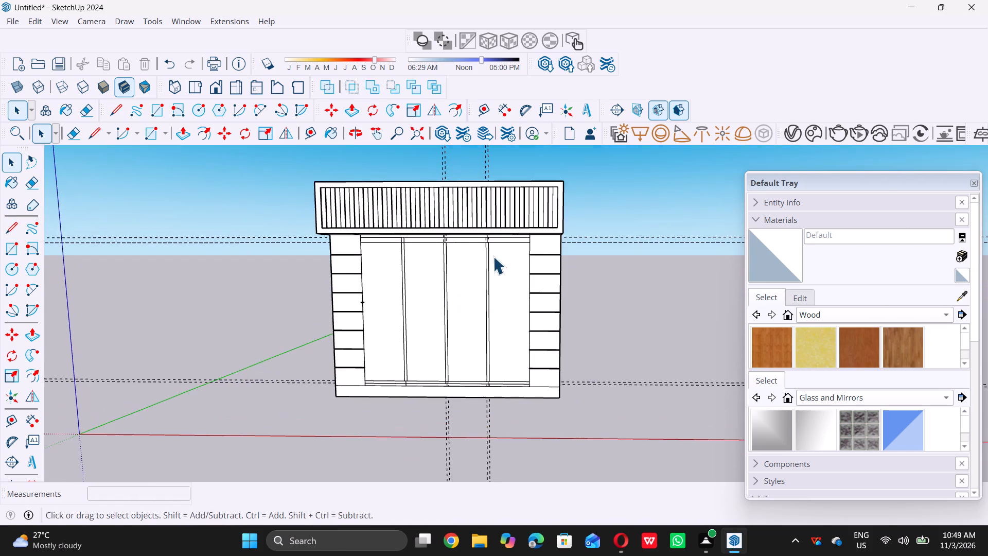
scroll(484, 237, "up", 5)
scroll(475, 237, "down", 5)
middle_click_drag(398, 315, 406, 269)
scroll(417, 261, "up", 10)
scroll(378, 231, "down", 10)
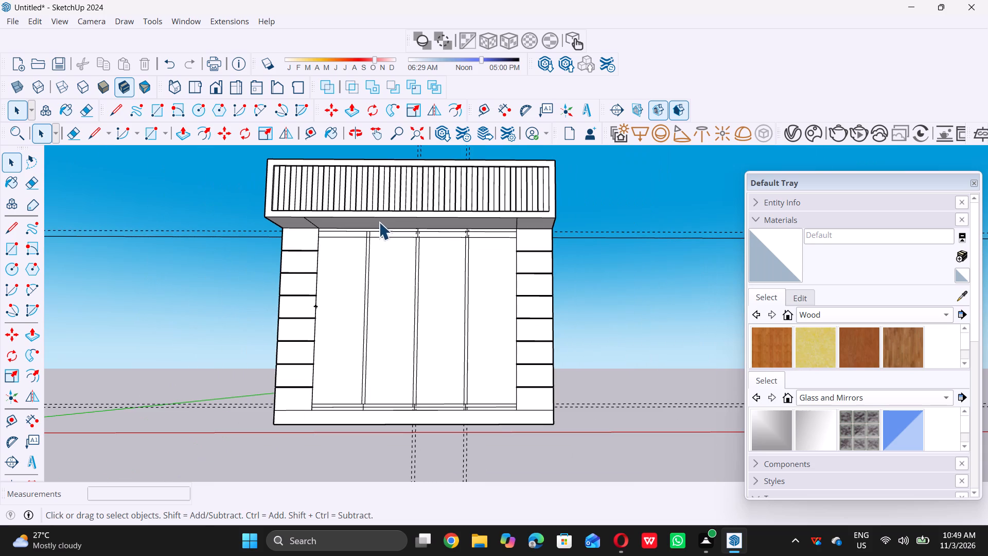
middle_click_drag(380, 280, 364, 305)
middle_click(364, 305)
scroll(369, 403, "up", 6)
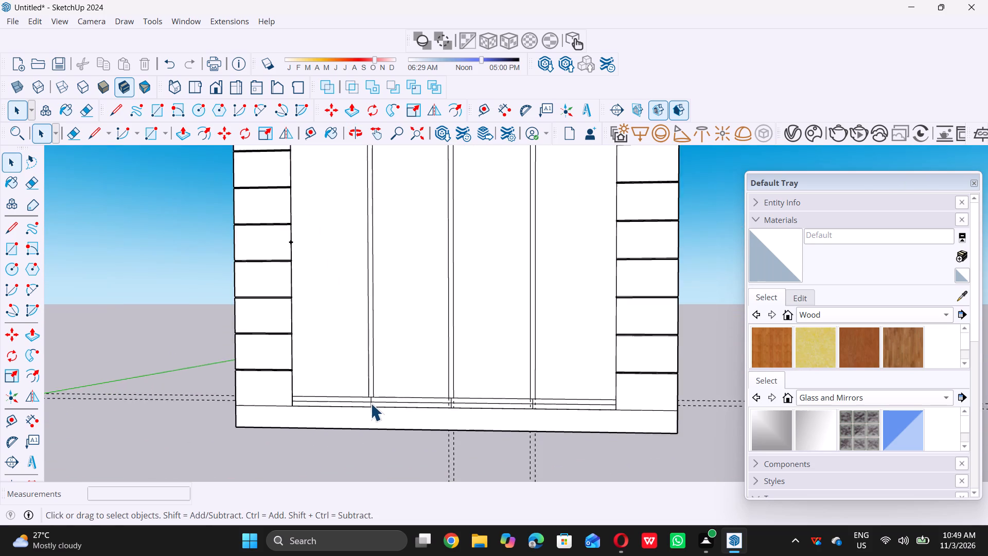
scroll(370, 403, "up", 14)
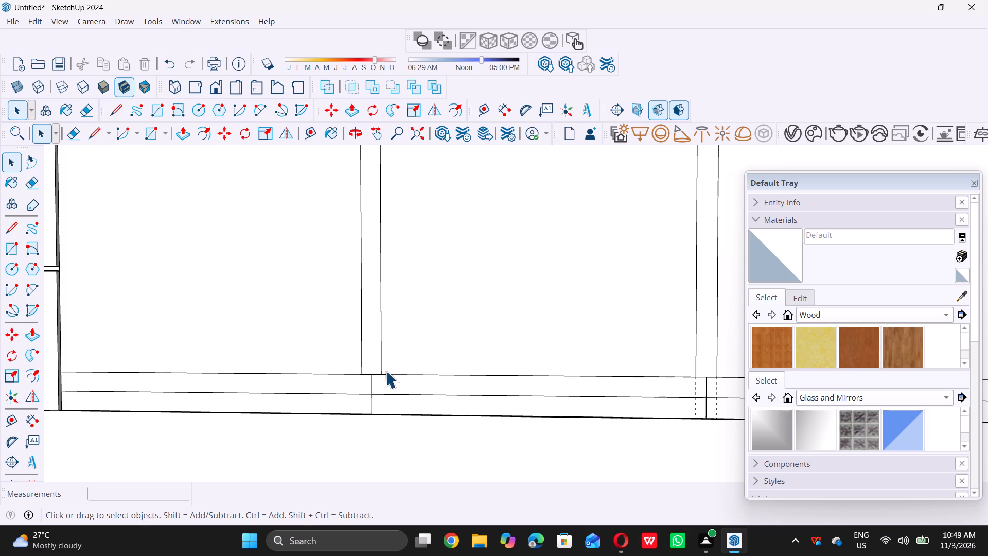
key("l")
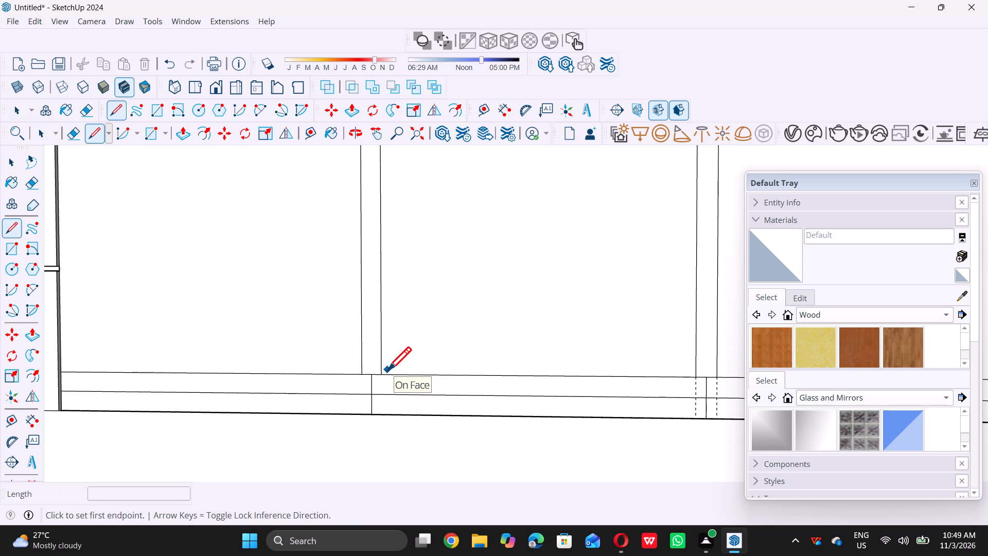
scroll(381, 388, "up", 13)
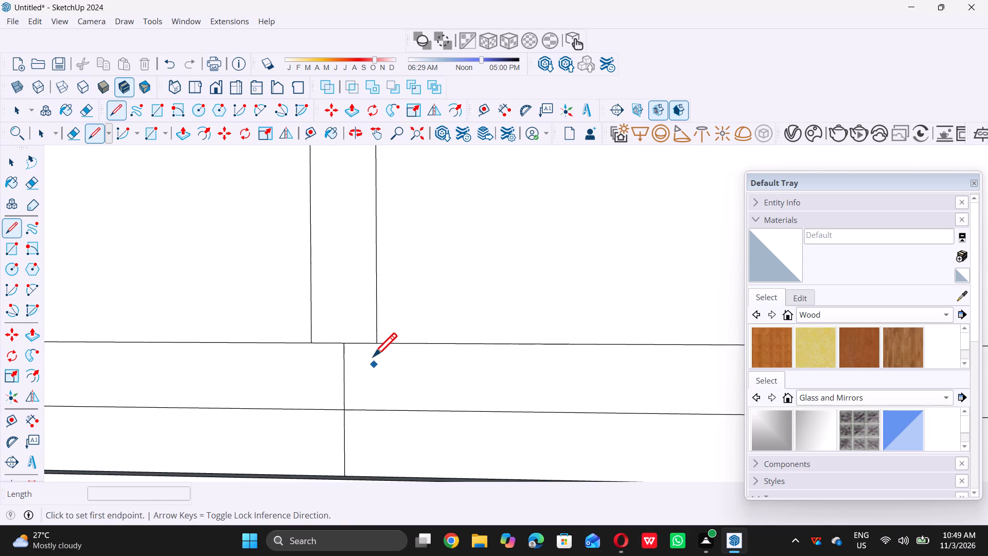
left_click(377, 344)
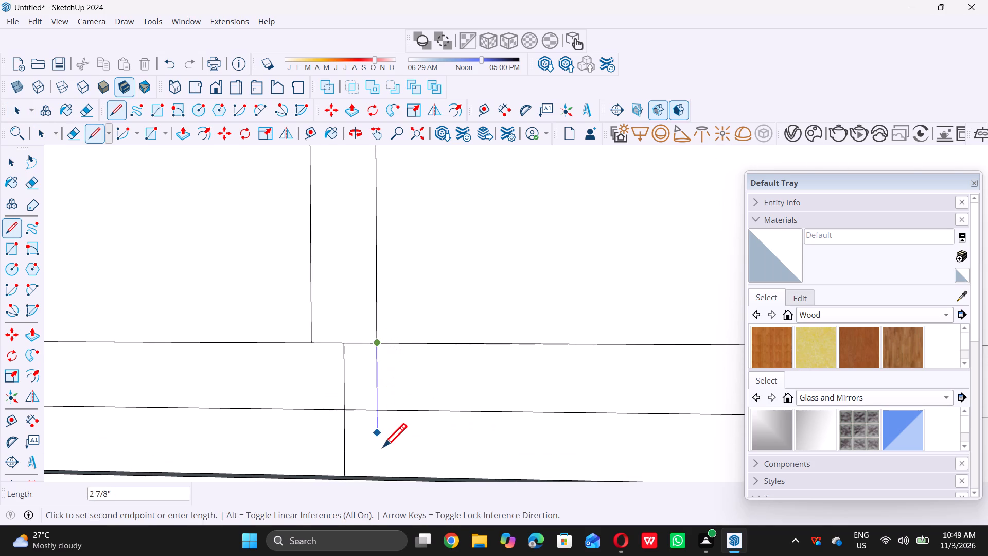
left_click(382, 473)
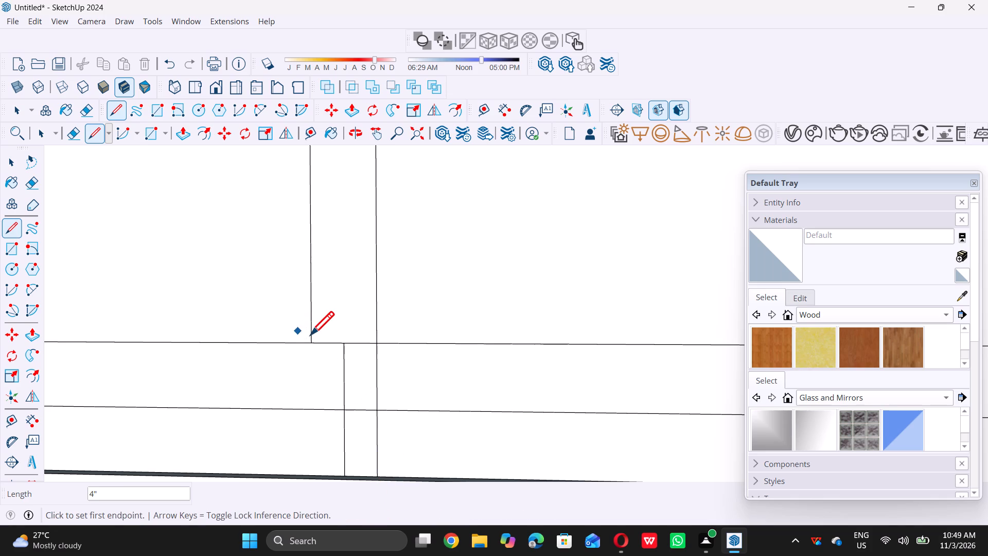
double_click(310, 343)
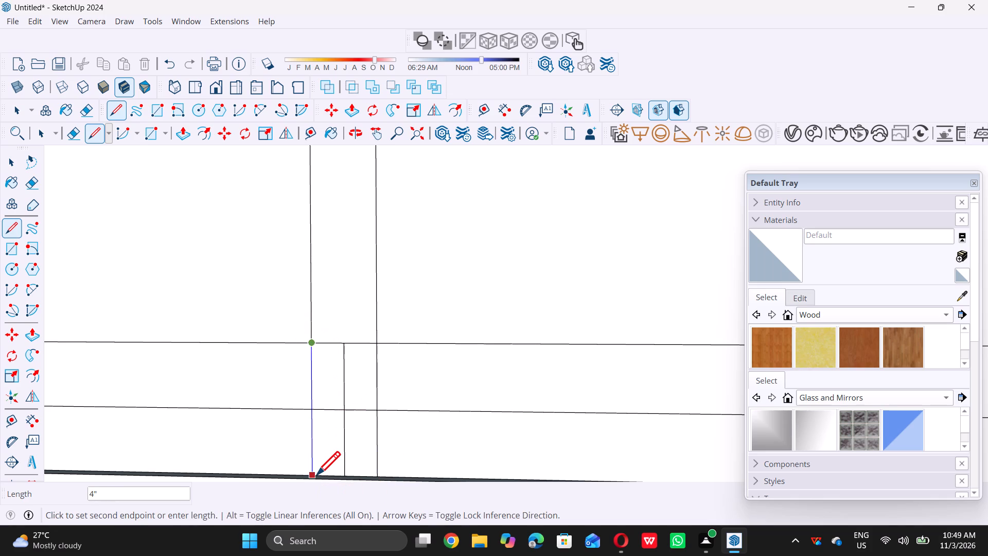
double_click(316, 475)
Extend both edges of the middle vertical strip 4" down across the bottom band to the central panel's base.
scroll(252, 410, "down", 16)
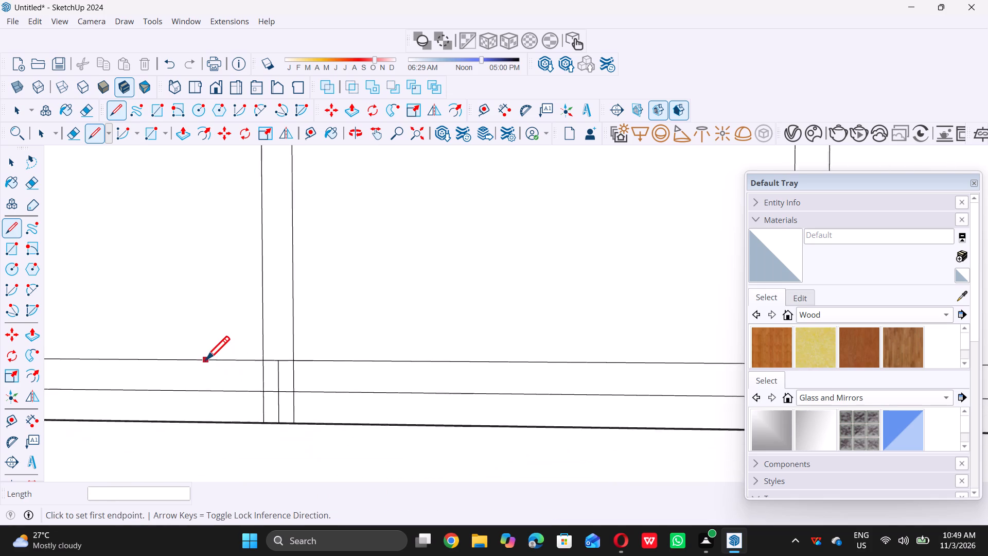
scroll(206, 359, "down", 6)
scroll(488, 359, "up", 11)
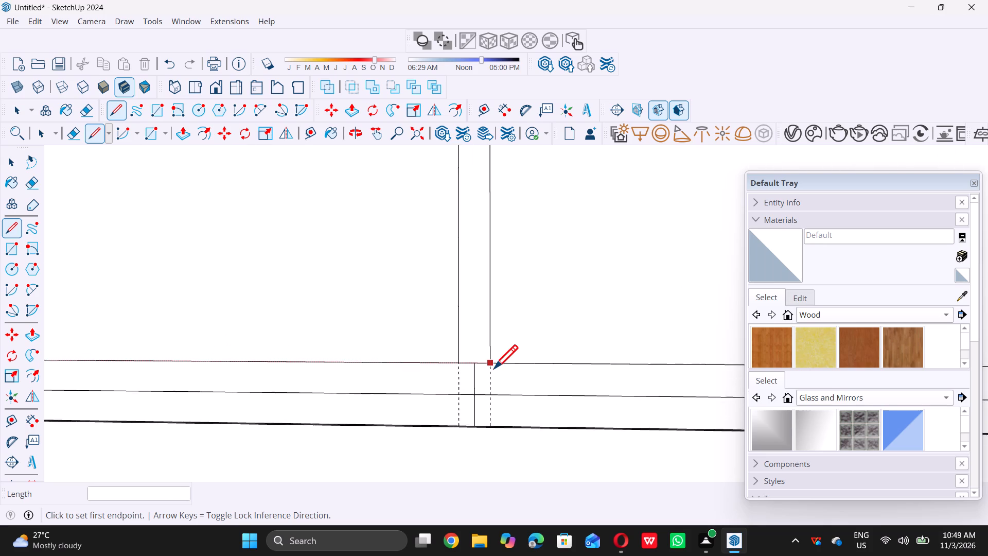
scroll(494, 368, "up", 1)
left_click(489, 360)
scroll(489, 360, "down", 5)
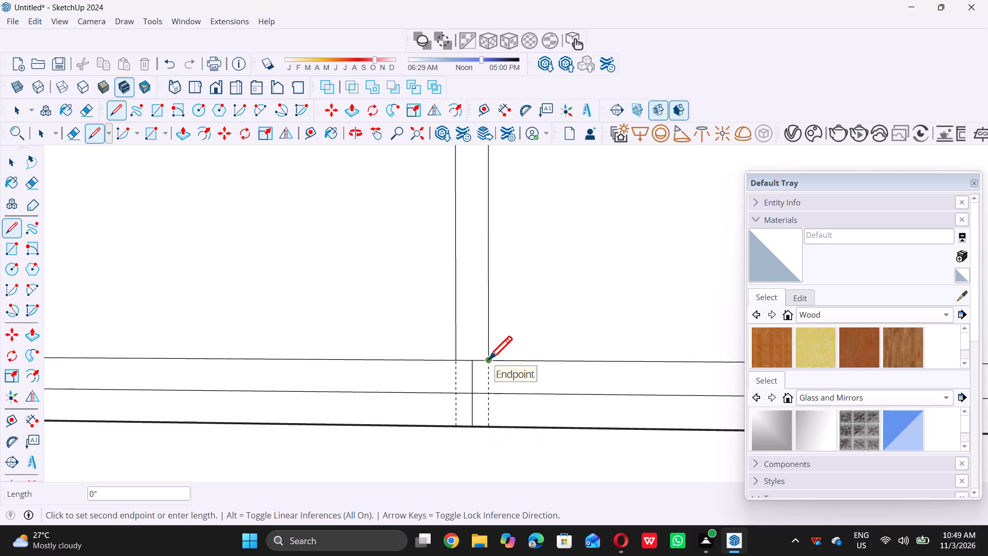
middle_click_drag(488, 359, 479, 394)
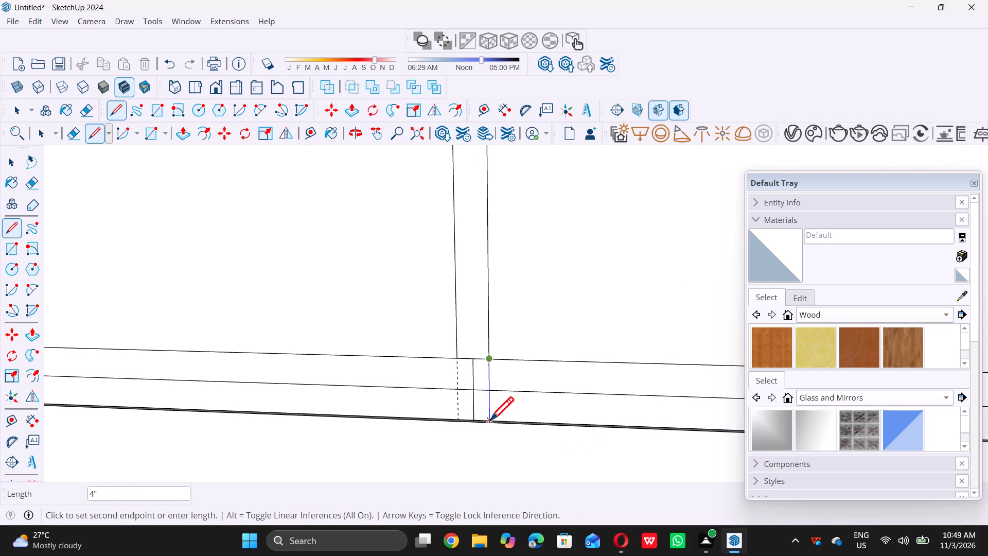
scroll(492, 416, "up", 5)
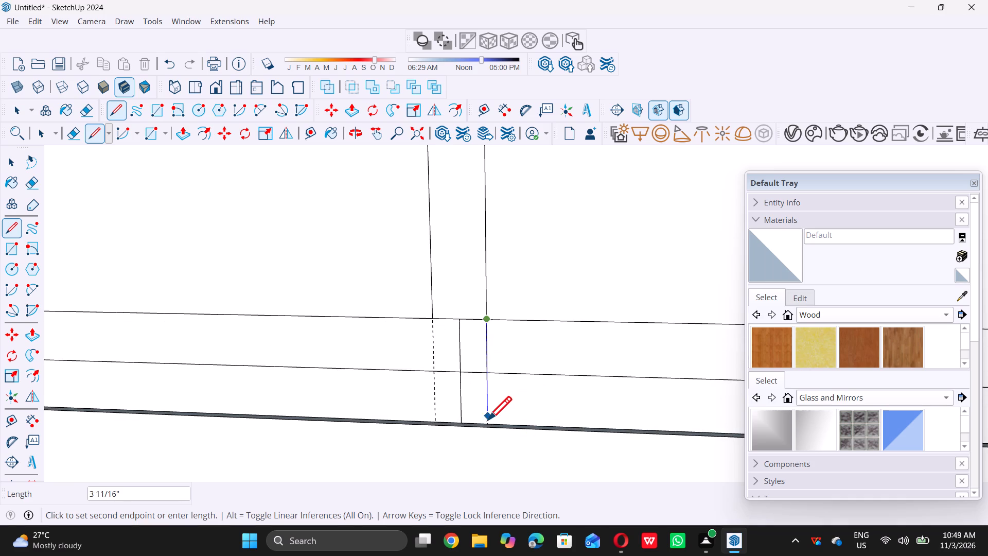
scroll(491, 423, "up", 1)
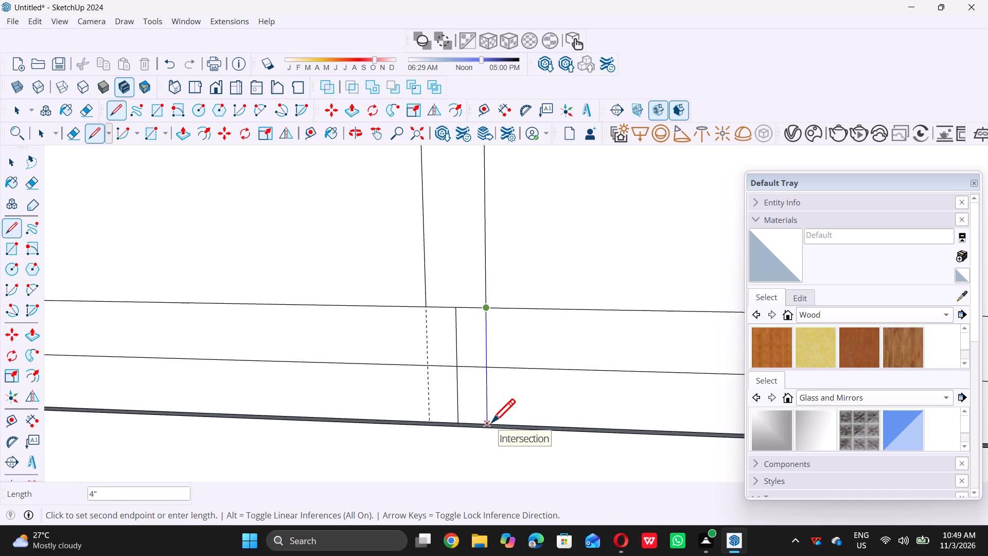
left_click(491, 422)
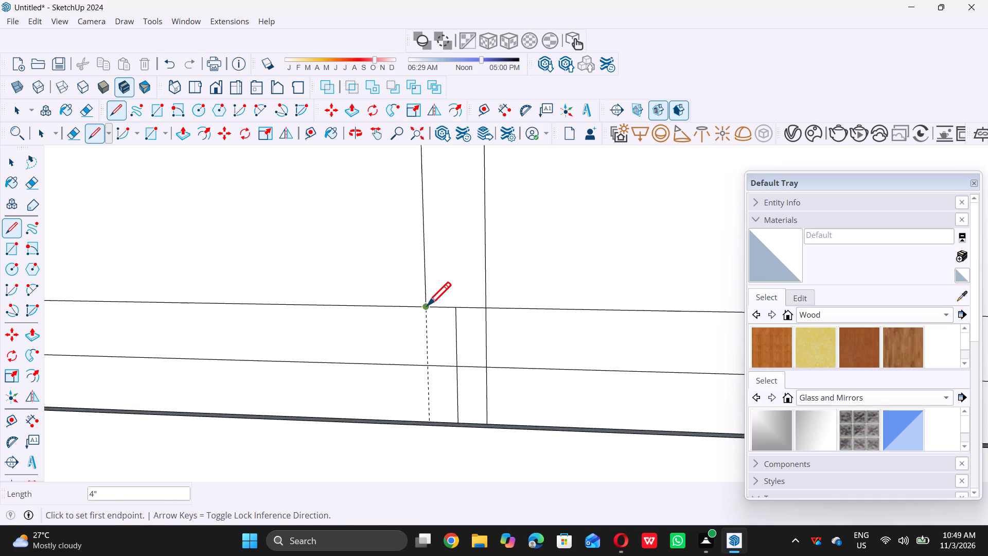
left_click(427, 305)
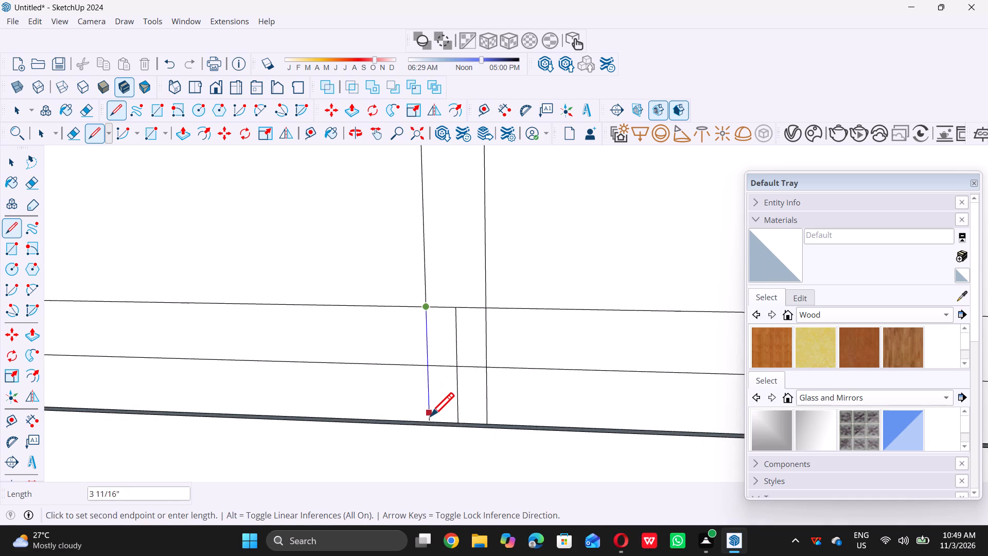
left_click(430, 420)
Extend both edges of the rightmost vertical strip 4" down across the bottom band to the central panel's base.
scroll(426, 385, "down", 13)
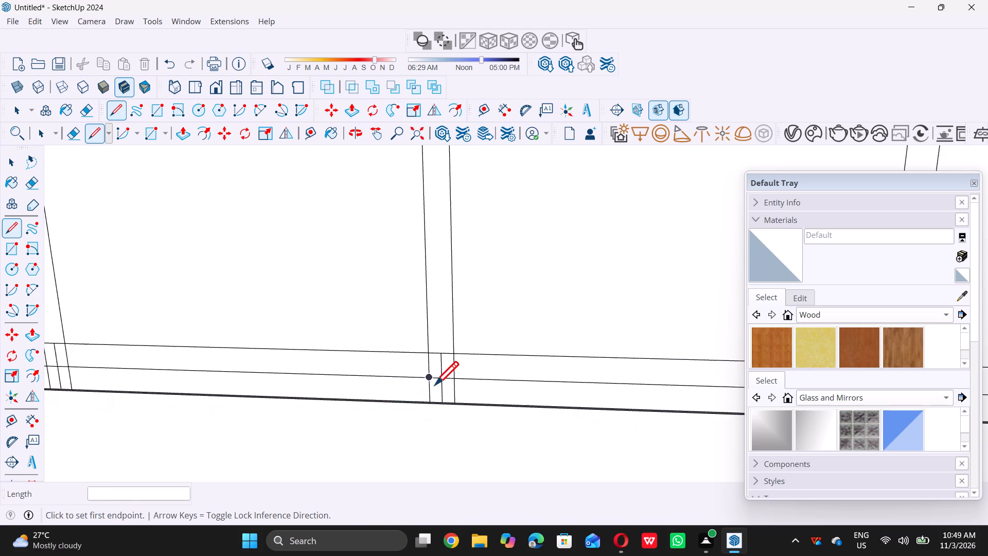
scroll(435, 385, "down", 20)
scroll(435, 385, "down", 8)
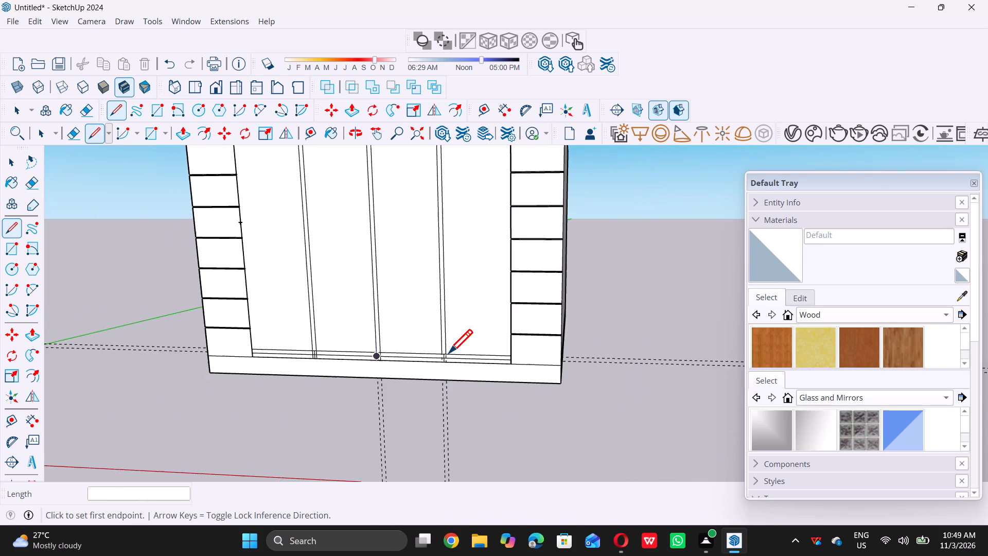
scroll(447, 353, "up", 20)
scroll(447, 353, "up", 8)
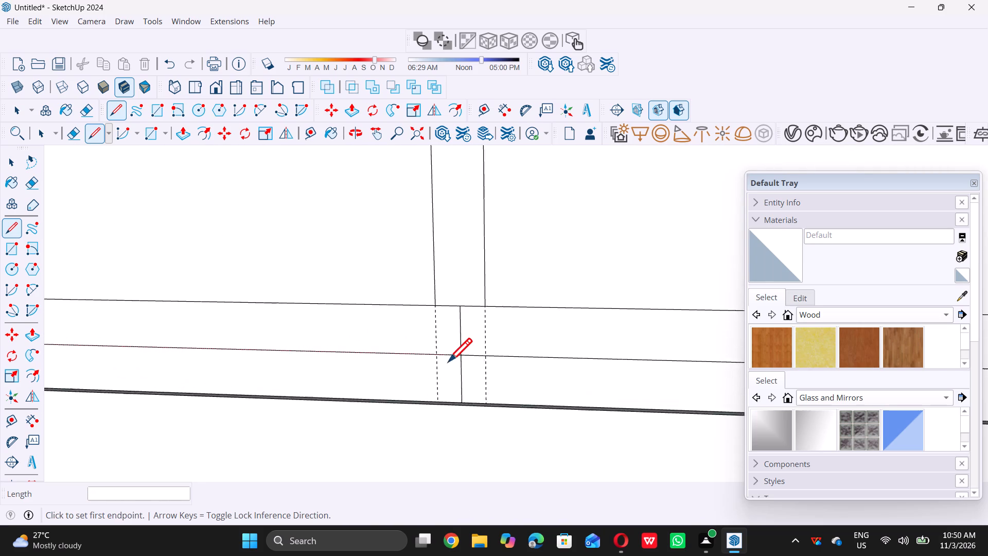
left_click(431, 286)
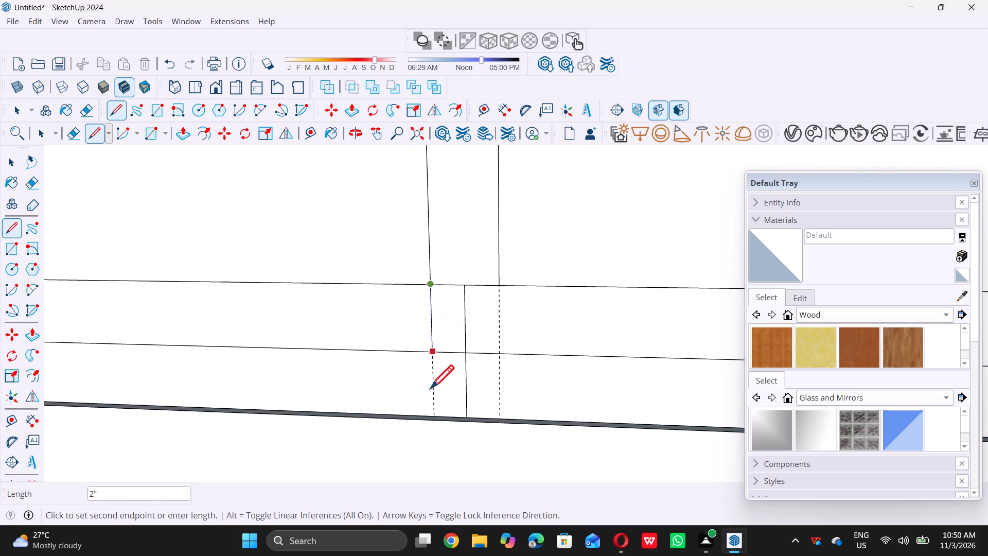
double_click(433, 417)
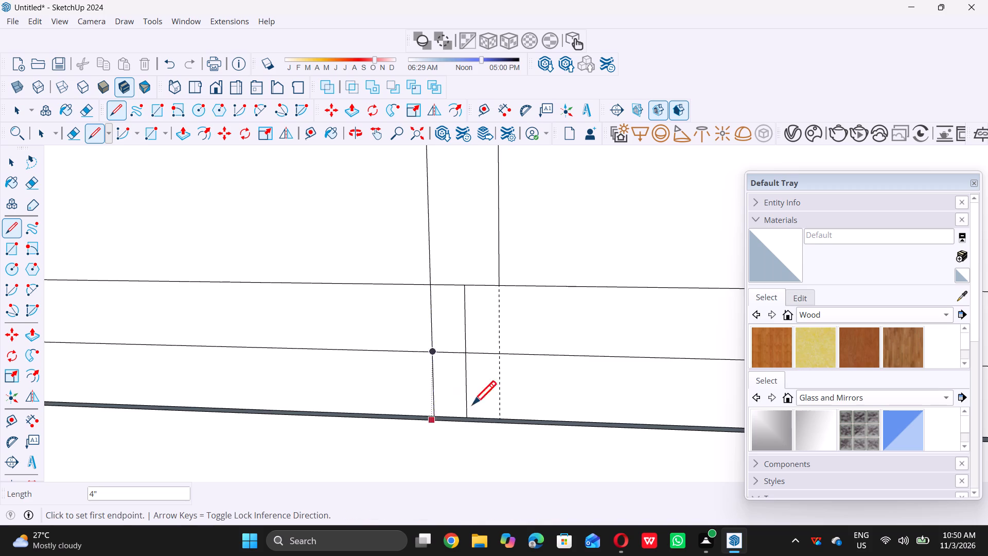
left_click(500, 289)
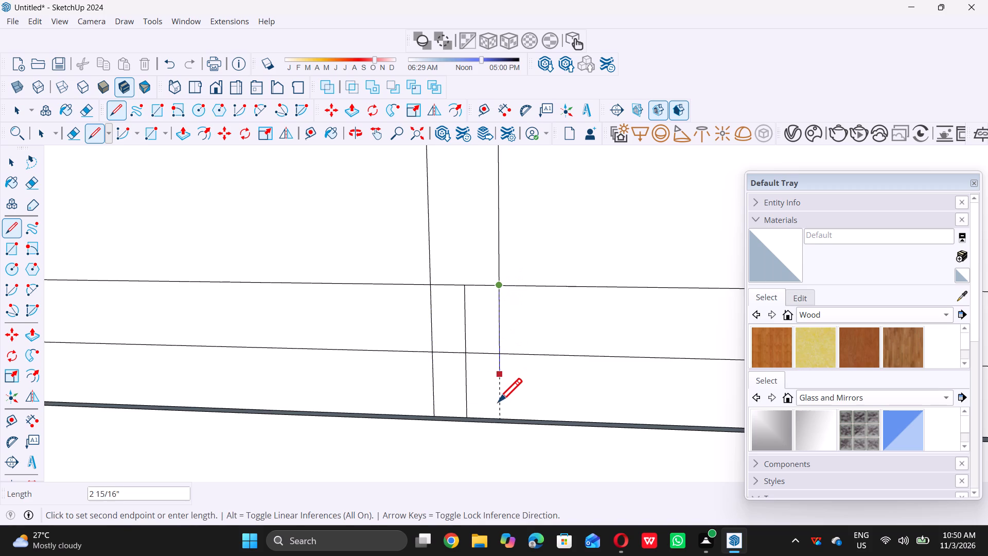
left_click(501, 416)
Extend both edges of the rightmost vertical strip 6" up across the top band to the central panel's top edge.
scroll(516, 410, "down", 10)
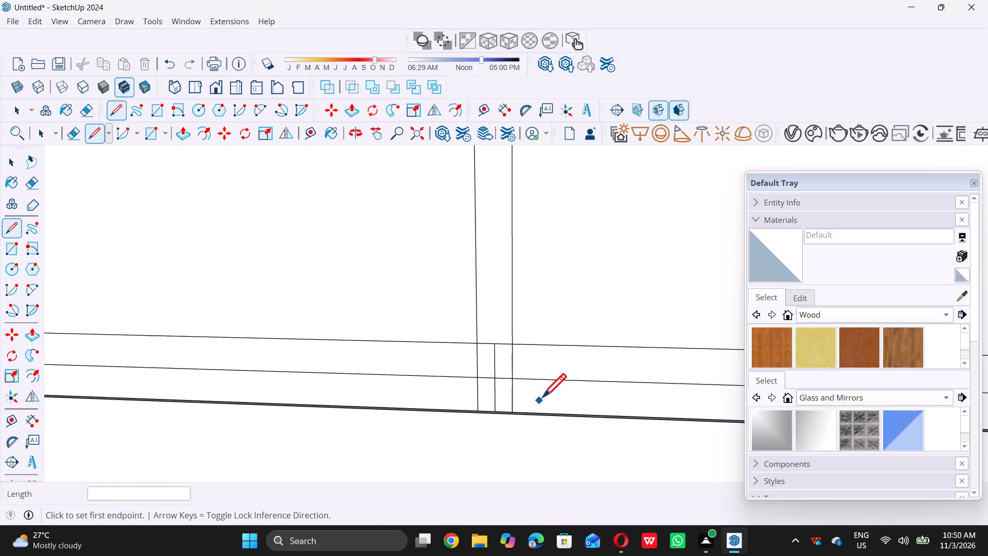
scroll(542, 397, "down", 20)
scroll(542, 397, "down", 9)
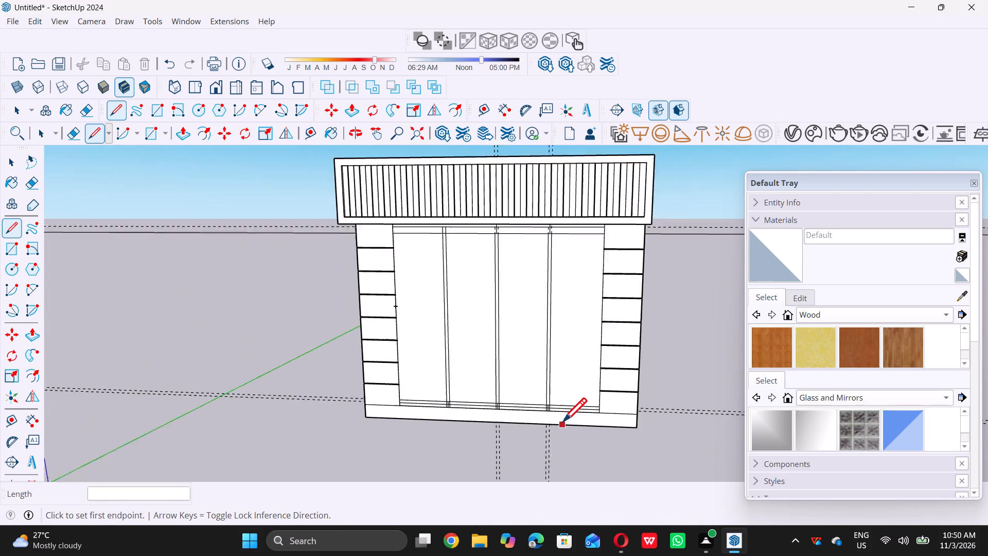
scroll(563, 421, "down", 3)
middle_click_drag(549, 358, 556, 276)
scroll(555, 284, "up", 8)
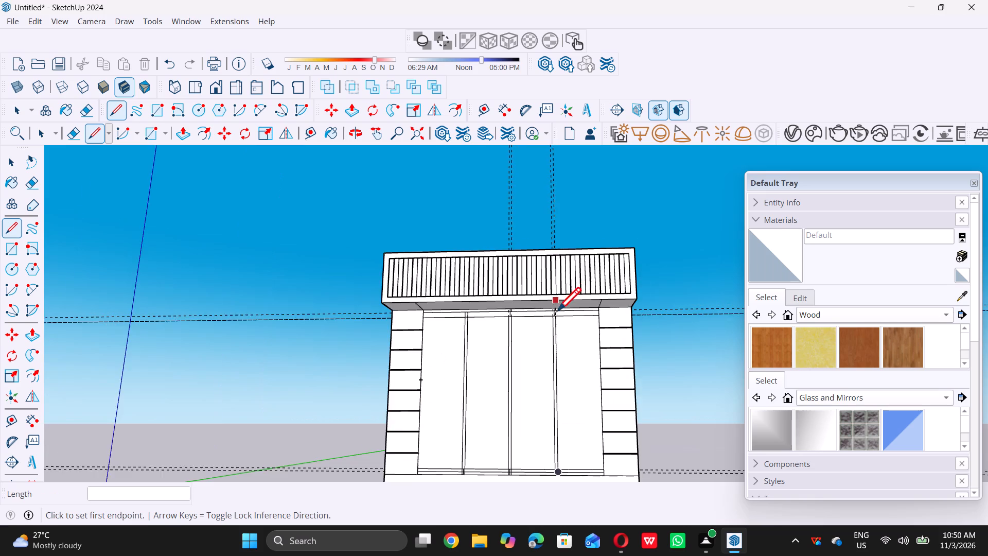
scroll(557, 310, "up", 4)
scroll(551, 315, "up", 17)
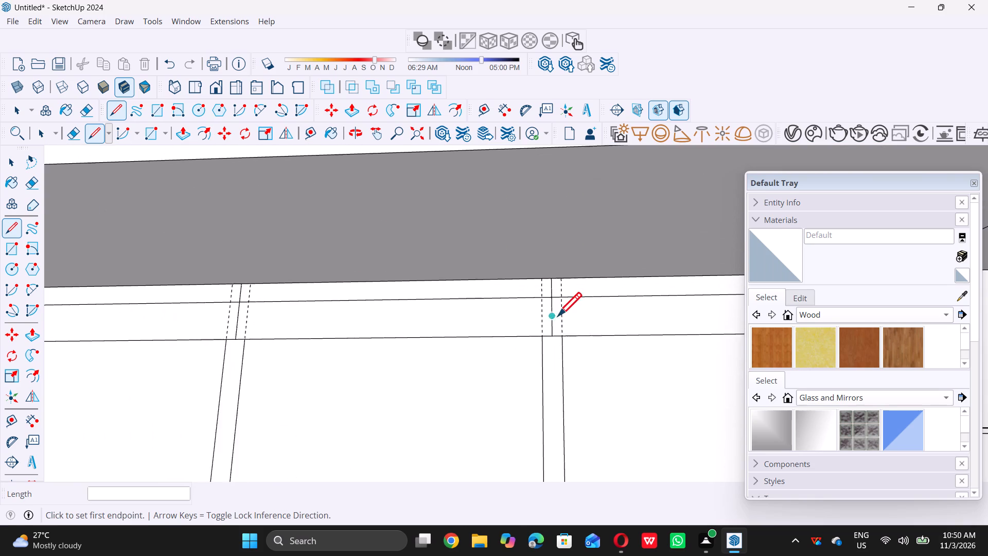
scroll(558, 316, "up", 2)
left_click(567, 343)
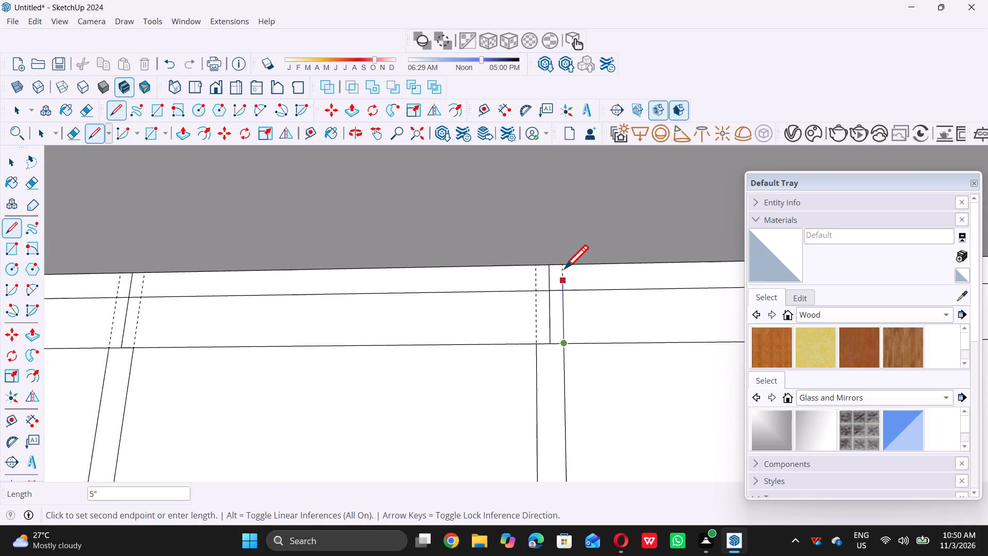
left_click(563, 265)
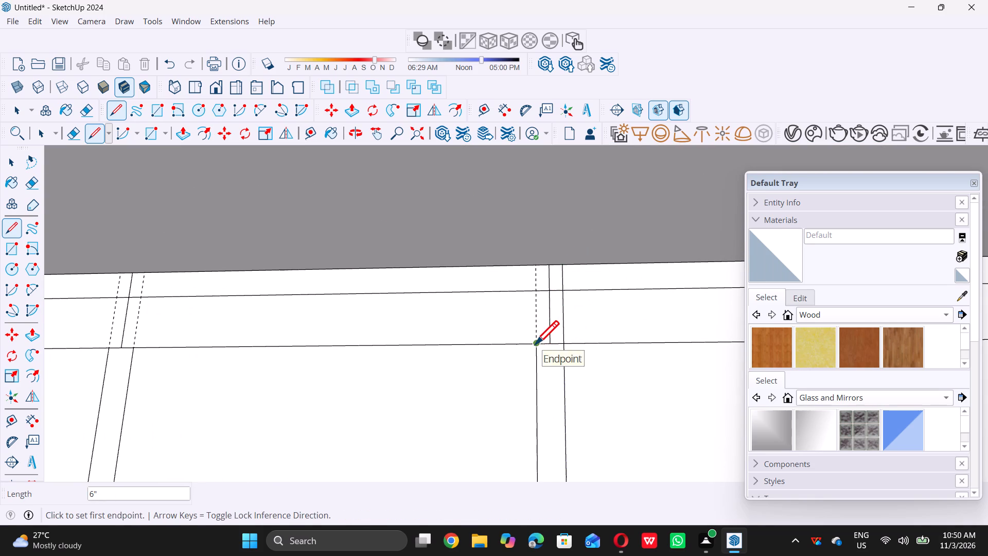
left_click(535, 344)
left_click(539, 265)
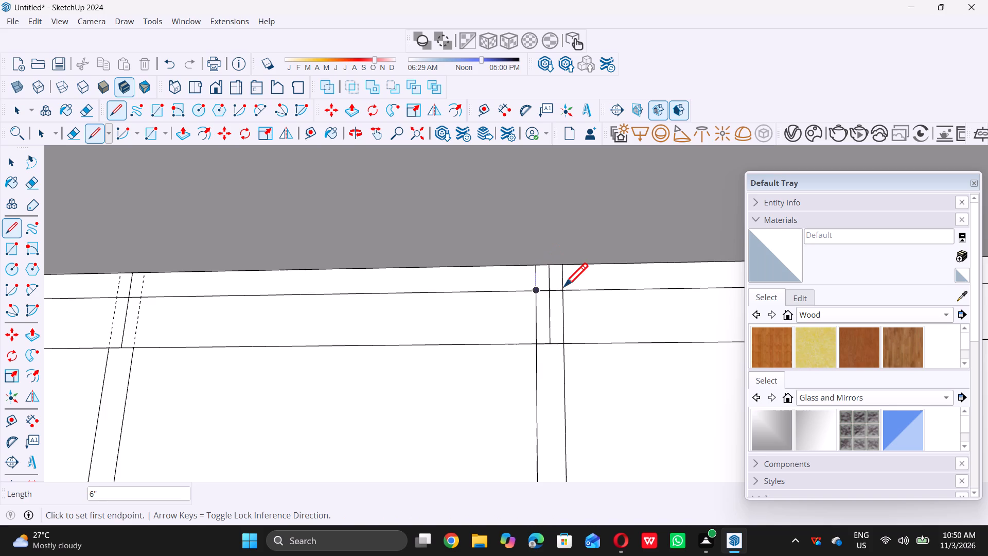
Extend both edges of the middle vertical strip 6" up across the top band to the central panel's top edge.
scroll(565, 287, "down", 5)
scroll(261, 322, "up", 8)
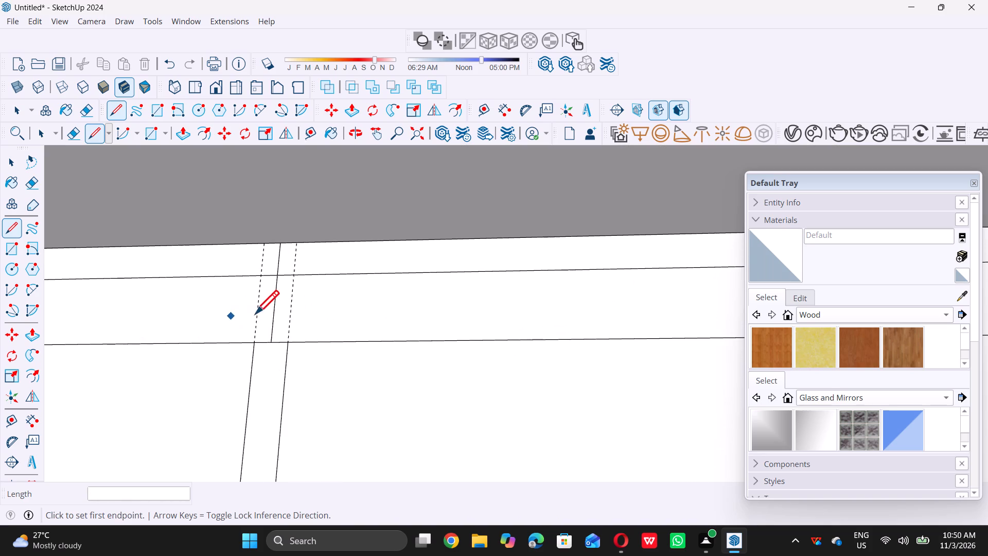
left_click(288, 343)
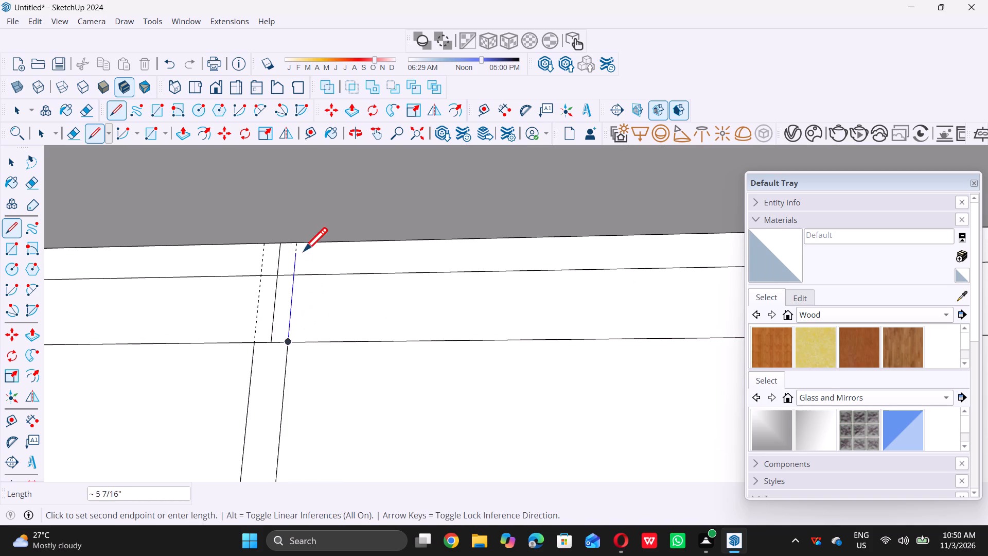
left_click(299, 245)
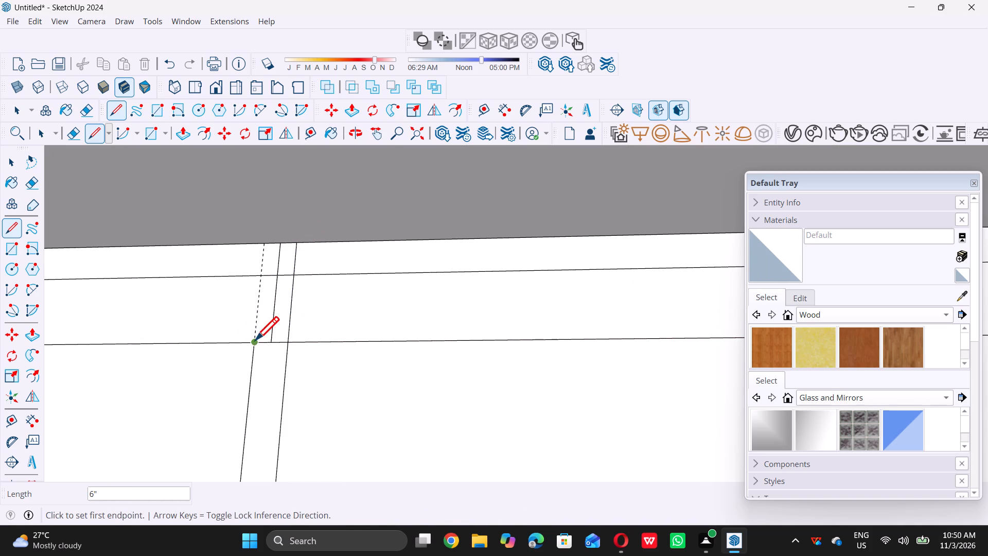
left_click(255, 340)
left_click(267, 242)
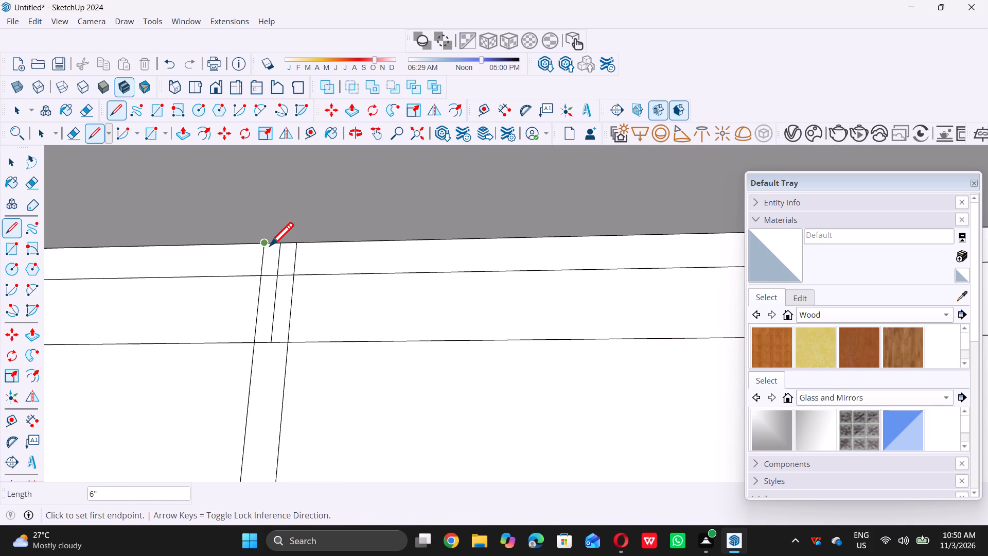
Erase the top band's lower dividing line in the two middle bays and across the middle strip, plus the strip's centre line below the upper dividing line.
key("space")
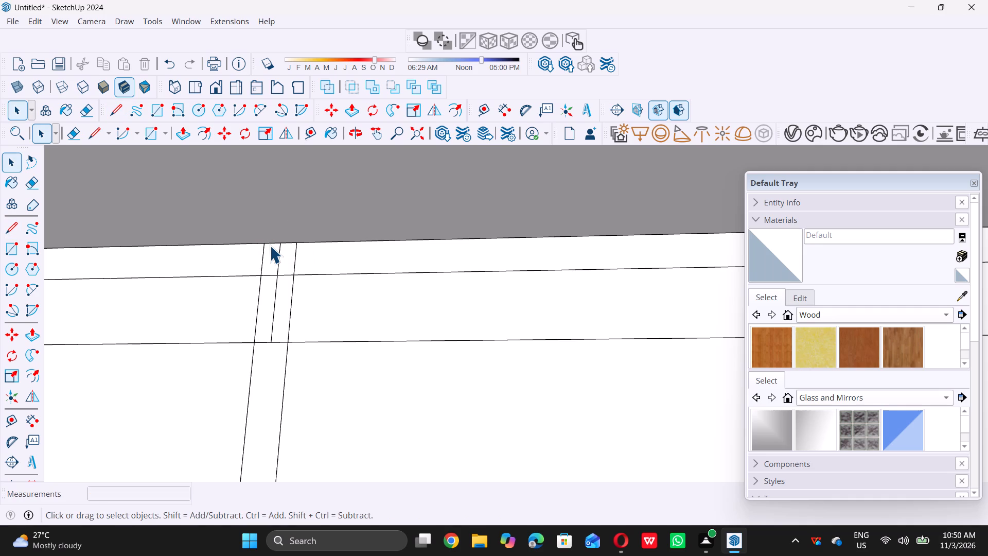
key("e")
scroll(409, 297, "down", 2)
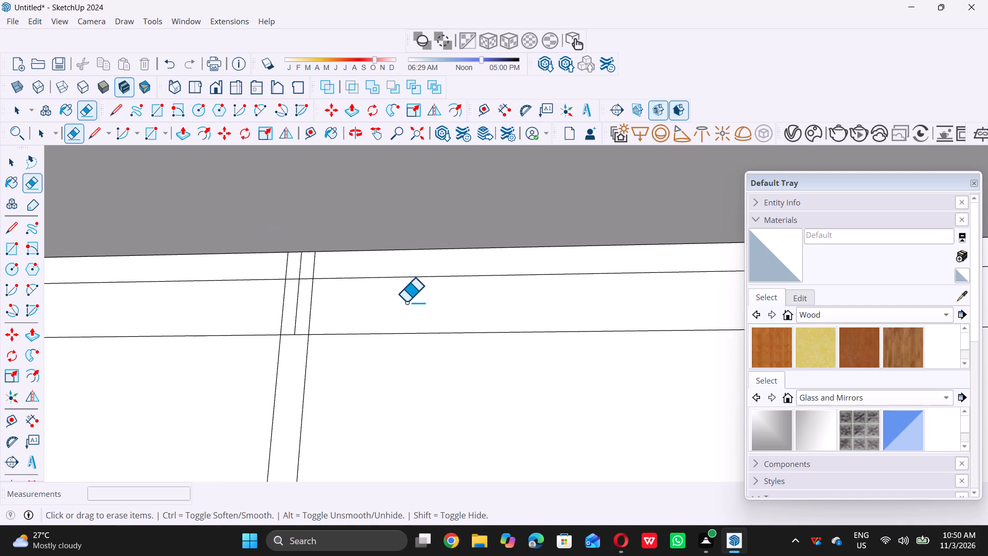
scroll(278, 307, "up", 4)
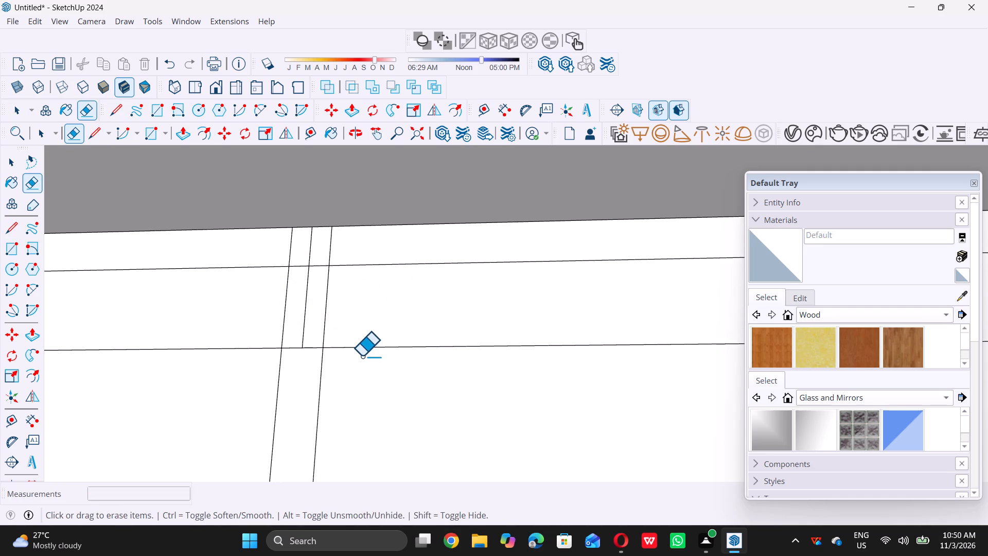
left_click(366, 352)
left_click(364, 345)
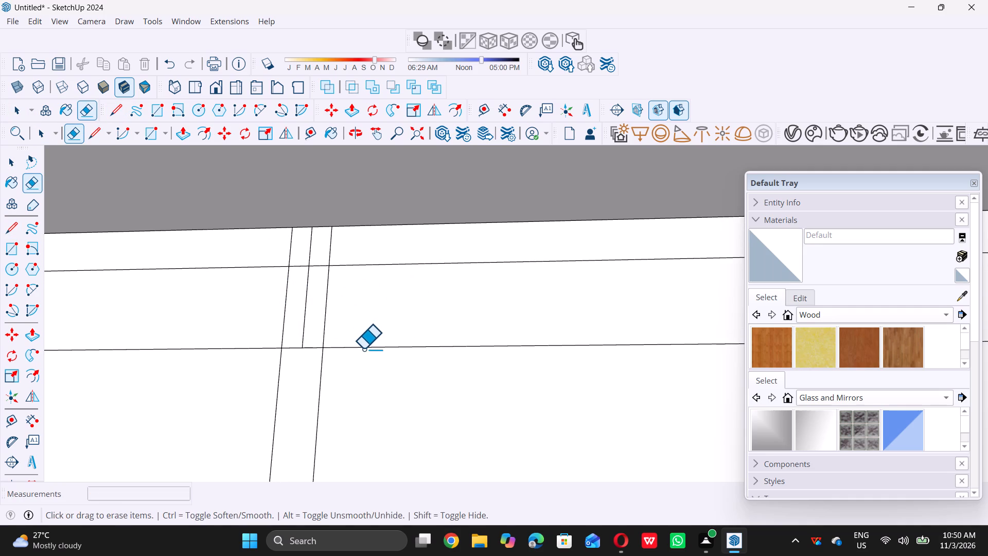
left_click(363, 349)
left_click(302, 344)
left_click_drag(306, 338, 306, 330)
left_click(304, 322)
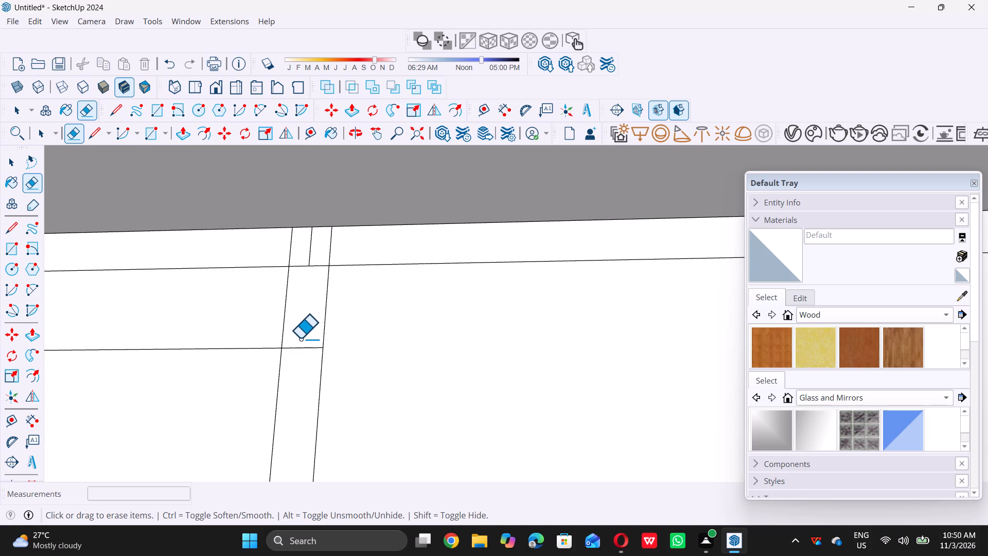
triple_click(302, 347)
double_click(251, 349)
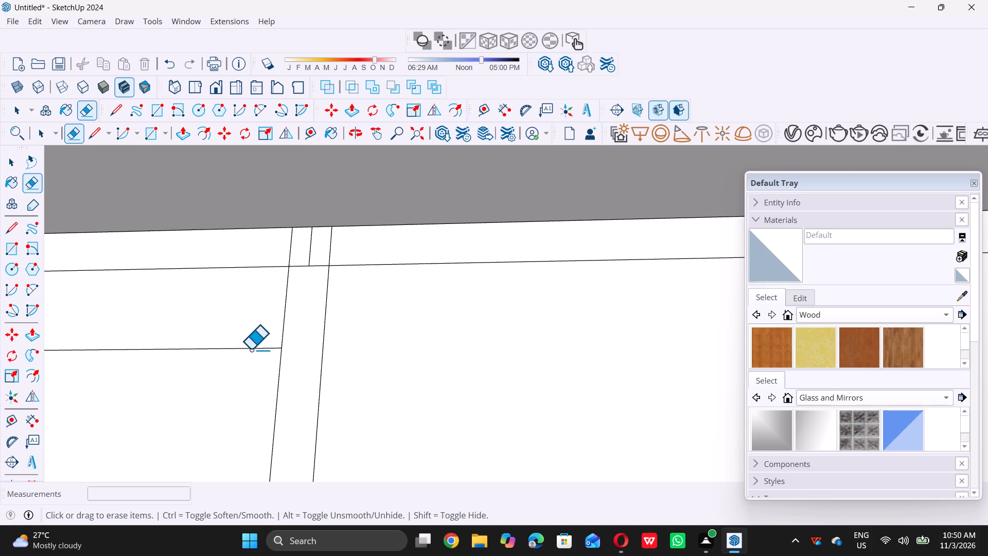
Erase the middle strip's centre line and edges above the top band's upper dividing line, and that dividing line's segment across the strip.
scroll(329, 295, "down", 1)
scroll(313, 250, "up", 8)
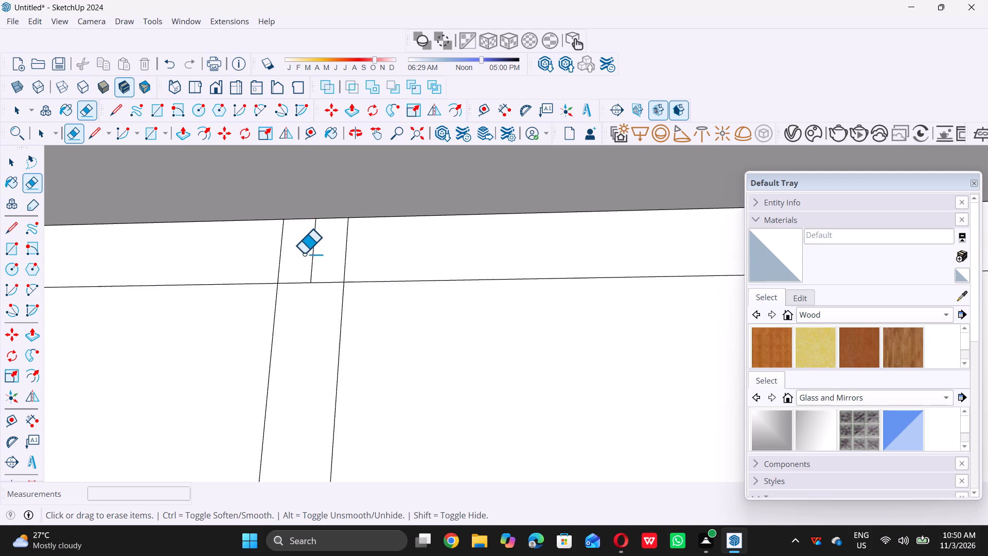
left_click(257, 254)
left_click(271, 253)
left_click_drag(278, 253, 369, 258)
left_click_drag(371, 258, 382, 261)
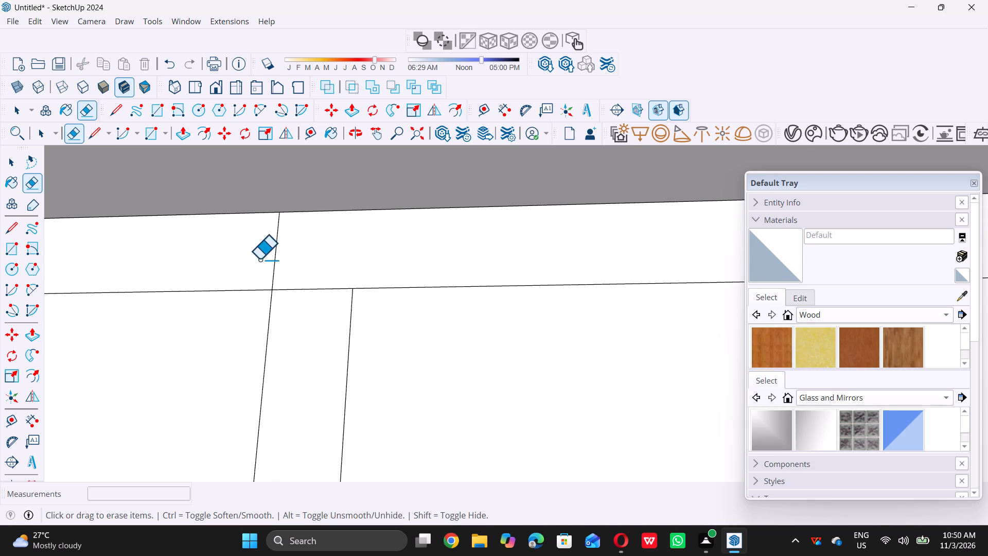
left_click(263, 258)
left_click_drag(266, 257, 270, 256)
left_click_drag(271, 256, 310, 316)
left_click(310, 316)
scroll(366, 312, "down", 10)
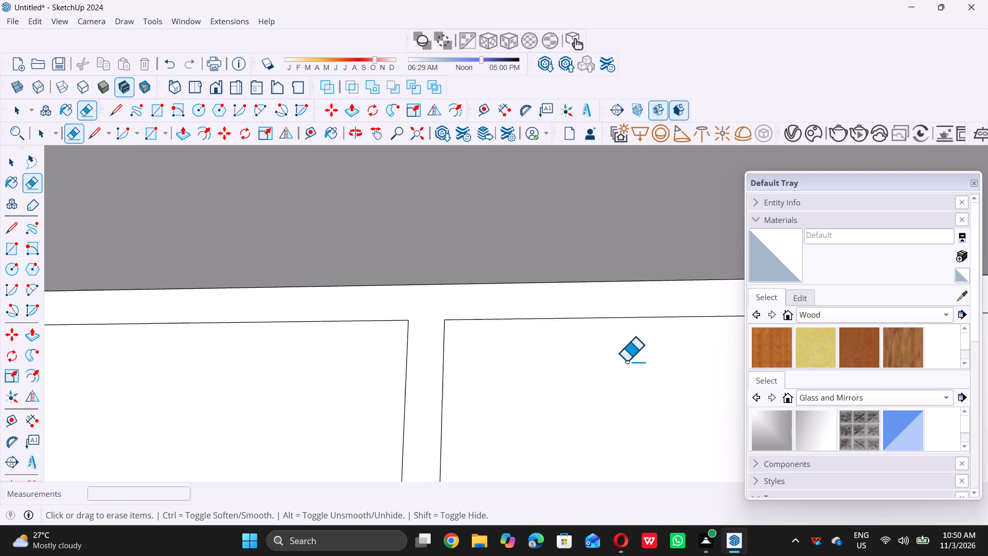
Erase the top band's lower dividing line in the leftmost bay and both dividing-line segments crossing the leftmost strip.
scroll(626, 361, "down", 10)
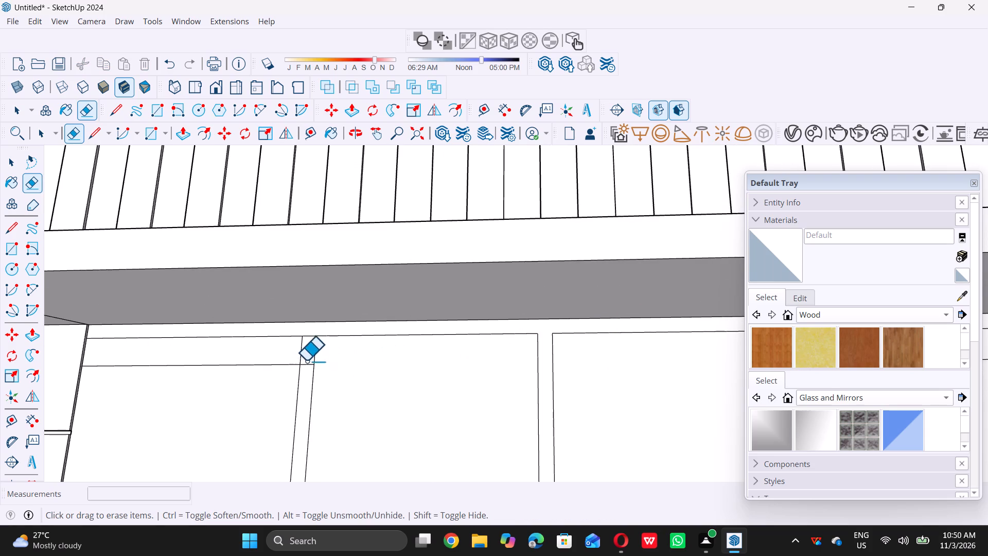
scroll(303, 369, "up", 10)
scroll(336, 345, "down", 13)
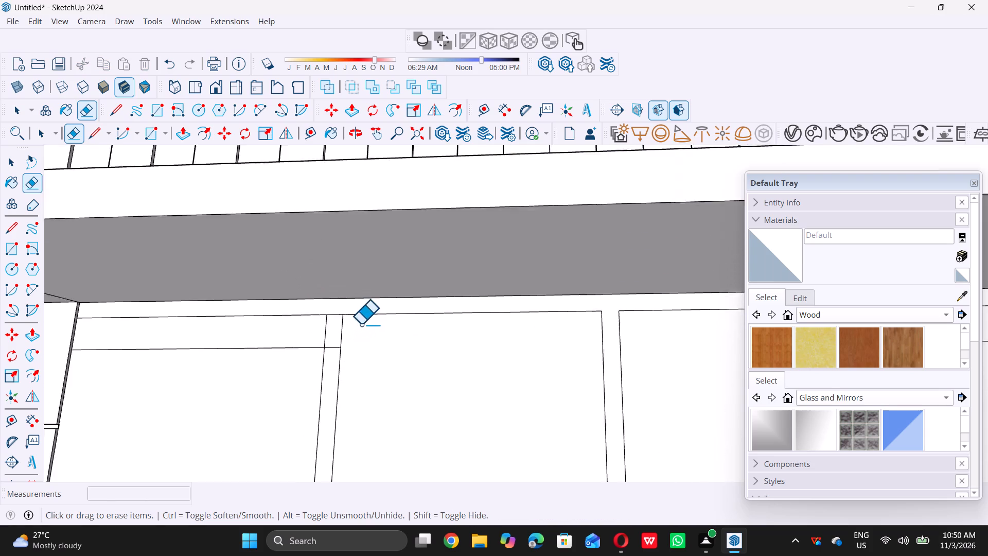
scroll(361, 324, "down", 8)
scroll(343, 331, "up", 1)
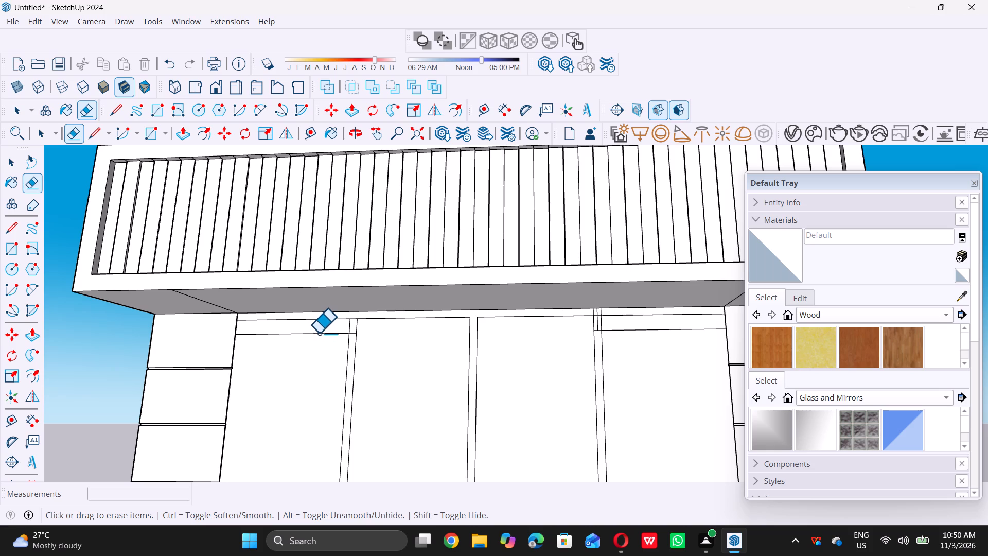
double_click(319, 333)
scroll(344, 328, "up", 13)
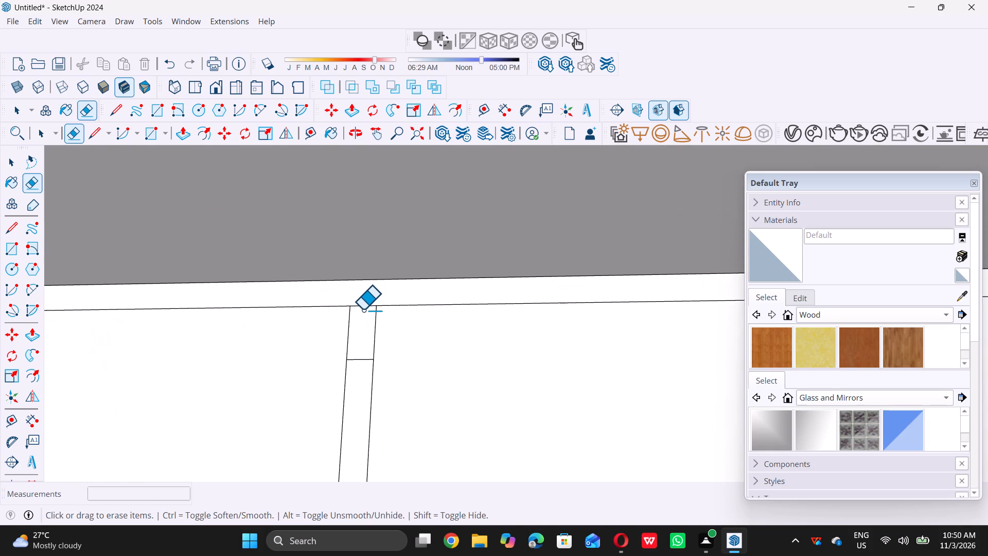
left_click(362, 306)
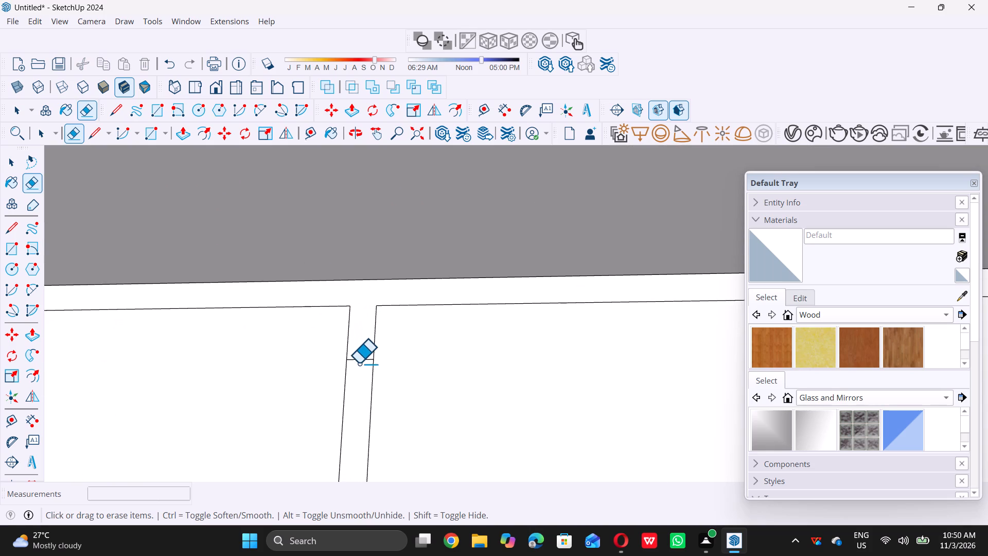
left_click(359, 359)
Clear the rightmost strip's centre line, upper edge extensions and crossing lines in the top band, plus the lower dividing line in the rightmost bay.
scroll(309, 360, "down", 11)
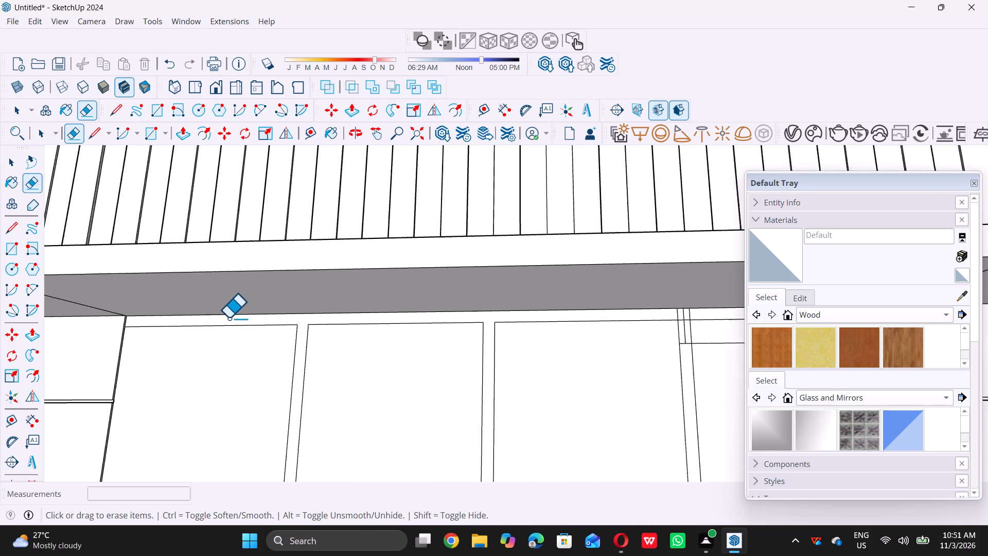
scroll(228, 318, "down", 10)
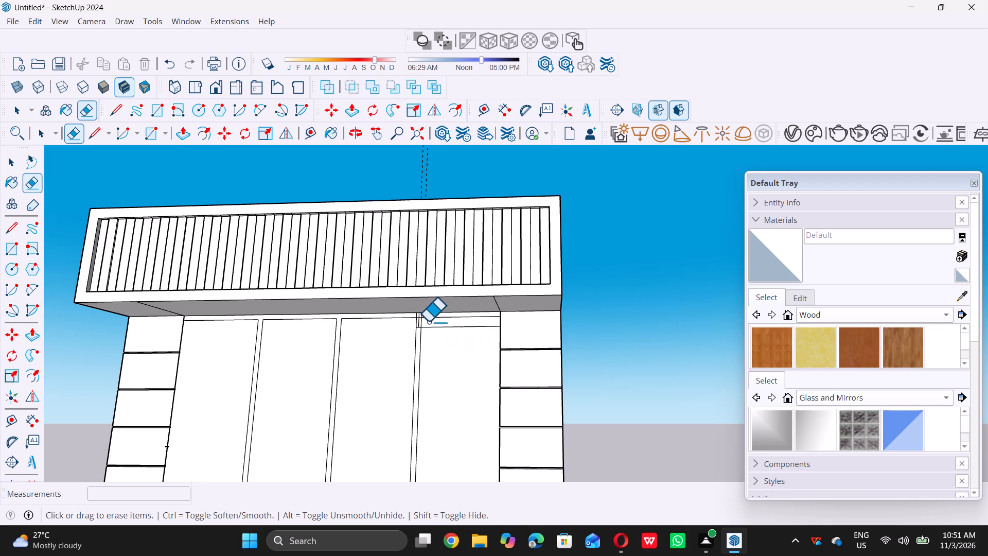
scroll(417, 316, "up", 16)
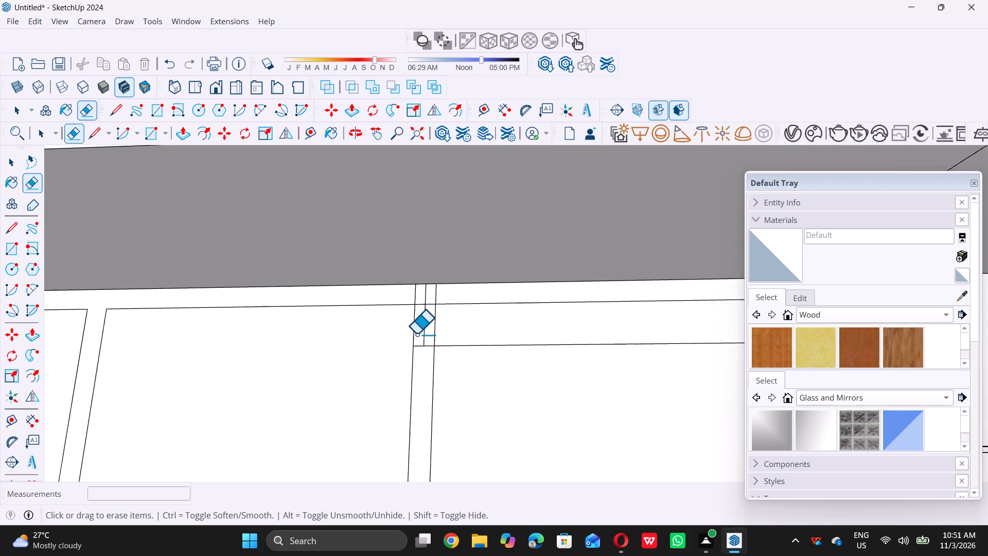
scroll(416, 334, "up", 6)
left_click_drag(435, 262, 431, 269)
double_click(427, 282)
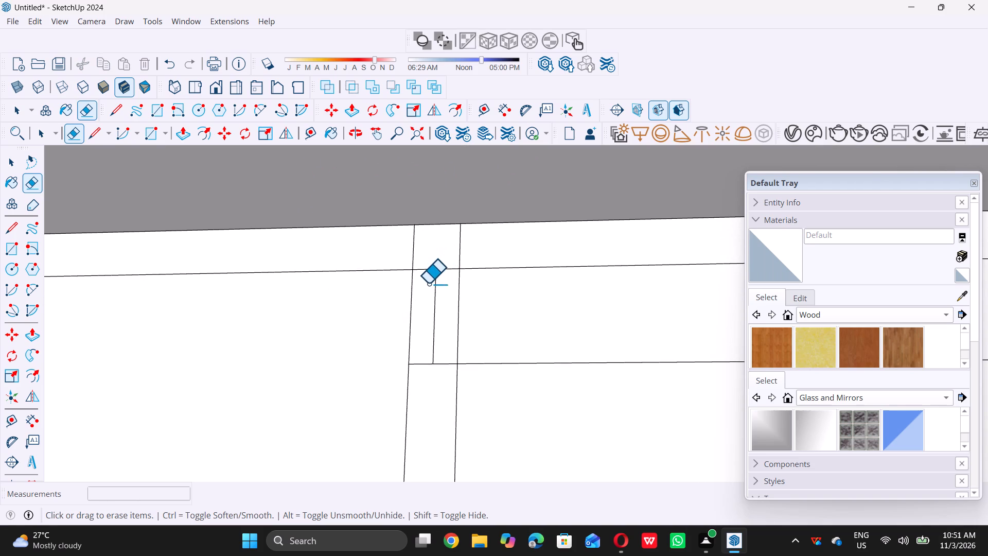
left_click(431, 274)
double_click(431, 271)
double_click(436, 270)
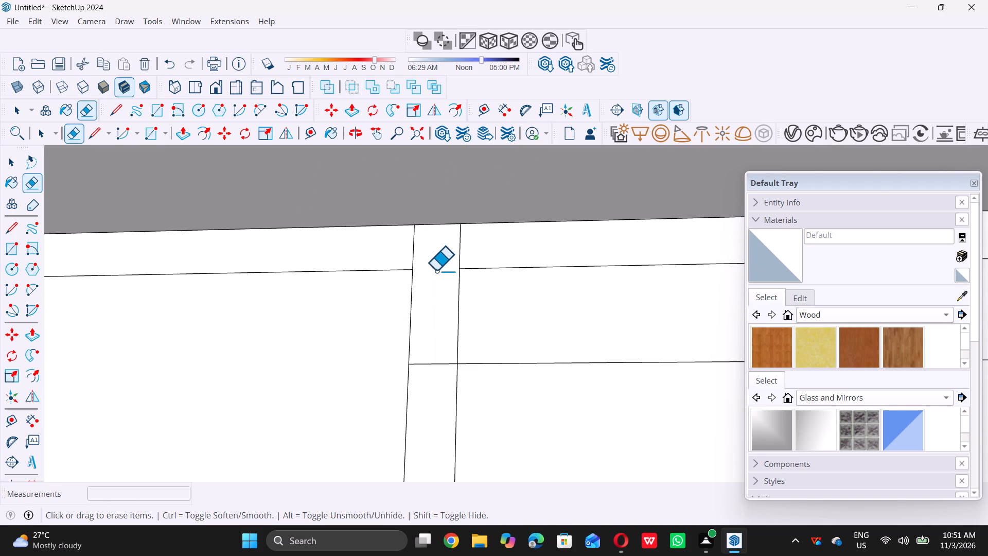
left_click_drag(391, 254, 480, 250)
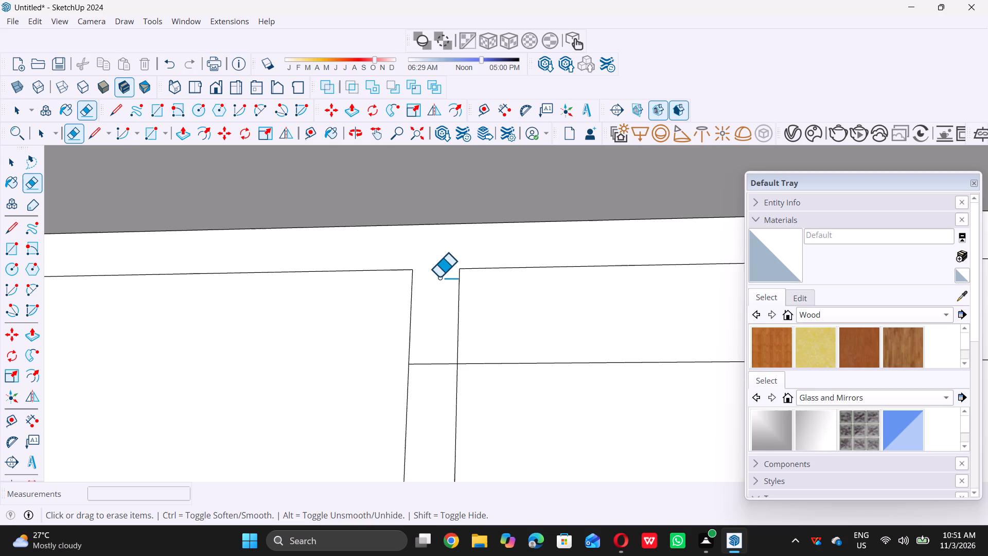
double_click(427, 366)
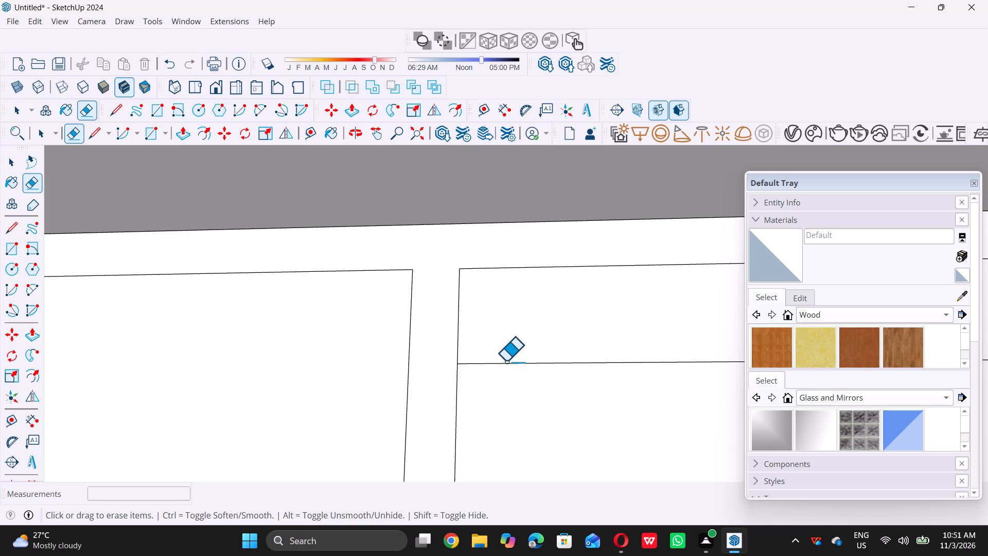
double_click(506, 364)
scroll(495, 358, "down", 12)
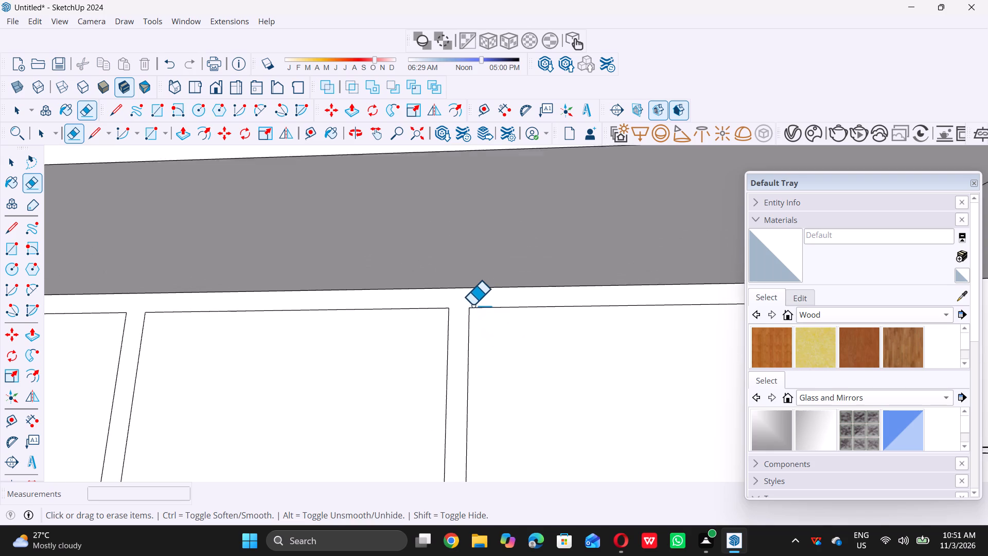
scroll(472, 305, "down", 20)
scroll(472, 305, "down", 3)
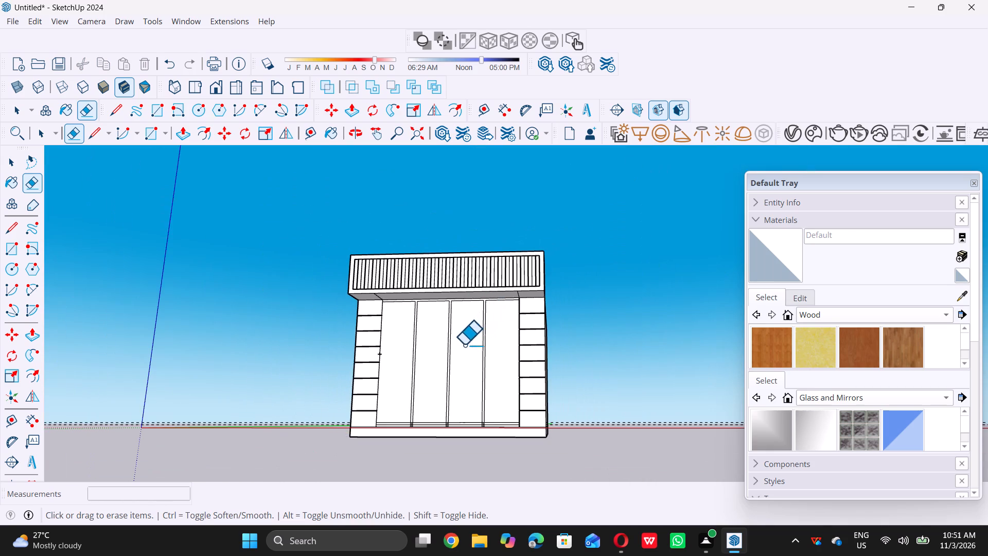
middle_click_drag(430, 397, 411, 443)
scroll(409, 428, "up", 2)
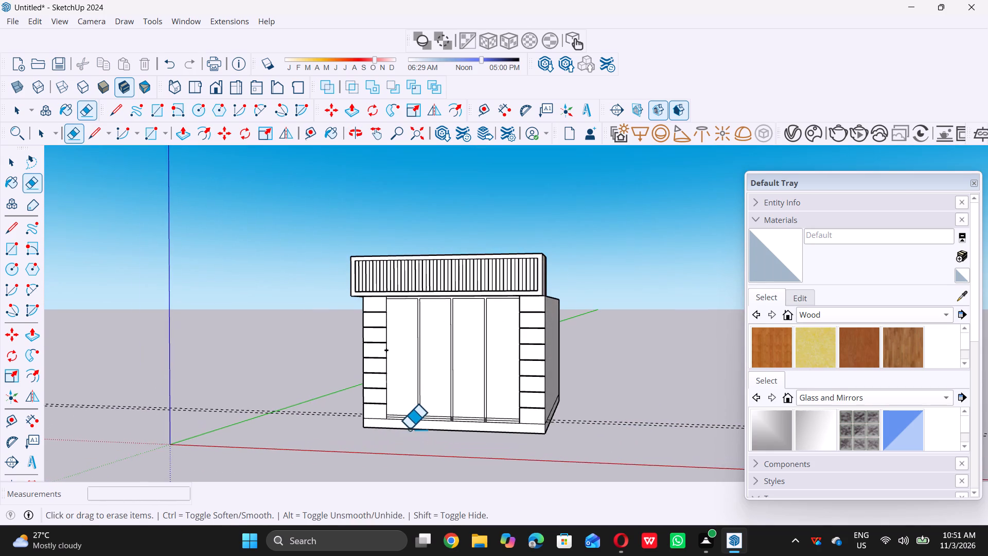
Erase the bottom band's upper dividing line in the two leftmost bays, plus the leftmost strip's centre line, crossing lines and edges running into the band.
scroll(409, 428, "up", 11)
scroll(428, 406, "up", 10)
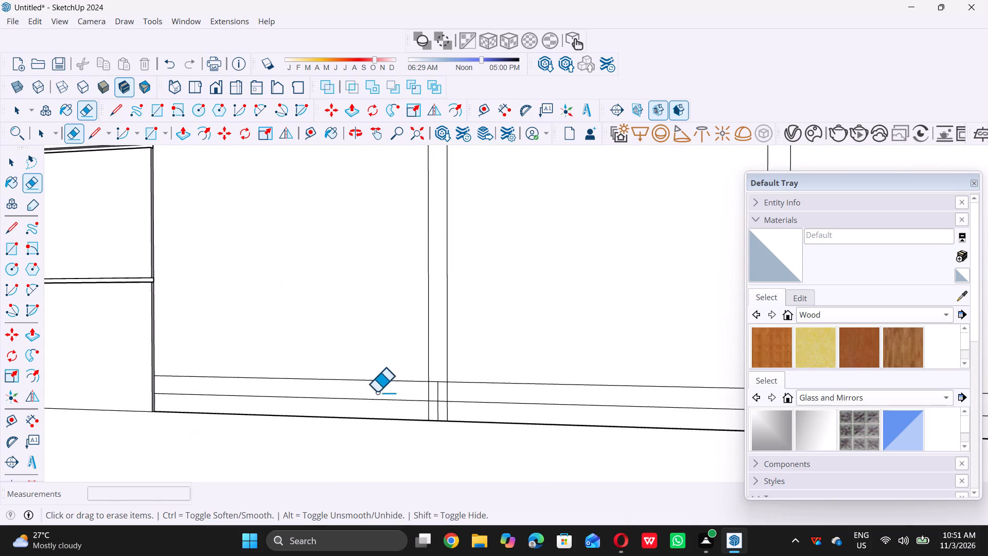
double_click(372, 380)
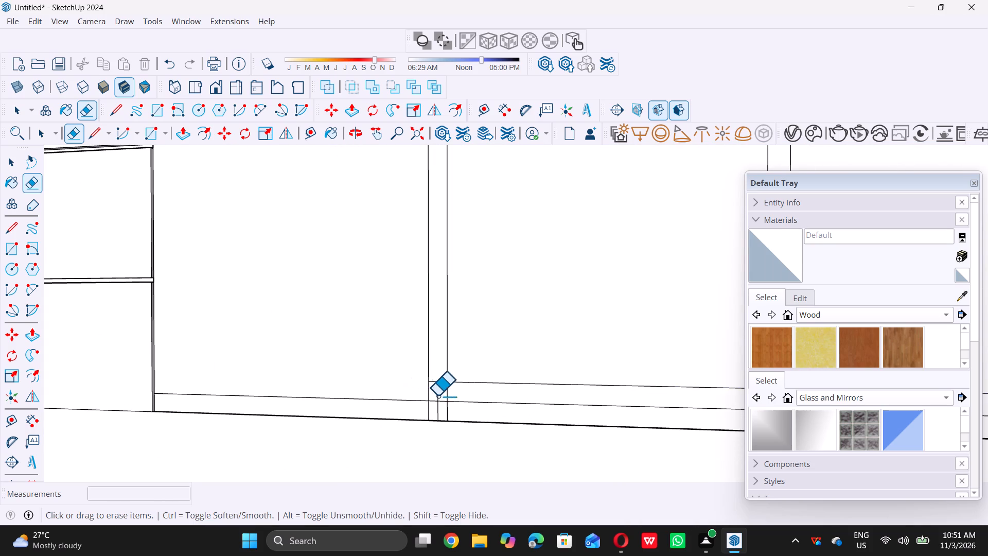
scroll(440, 395, "up", 6)
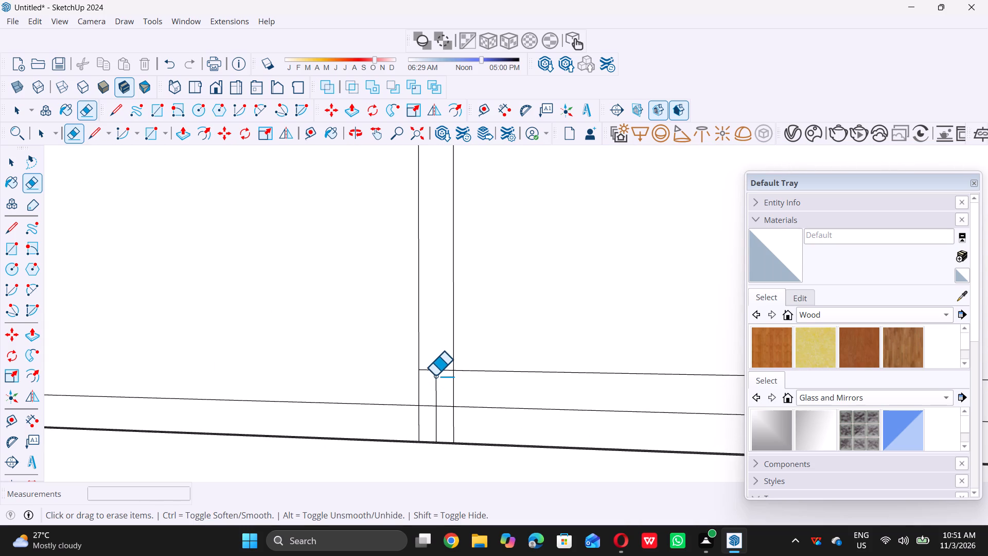
triple_click(435, 375)
triple_click(437, 372)
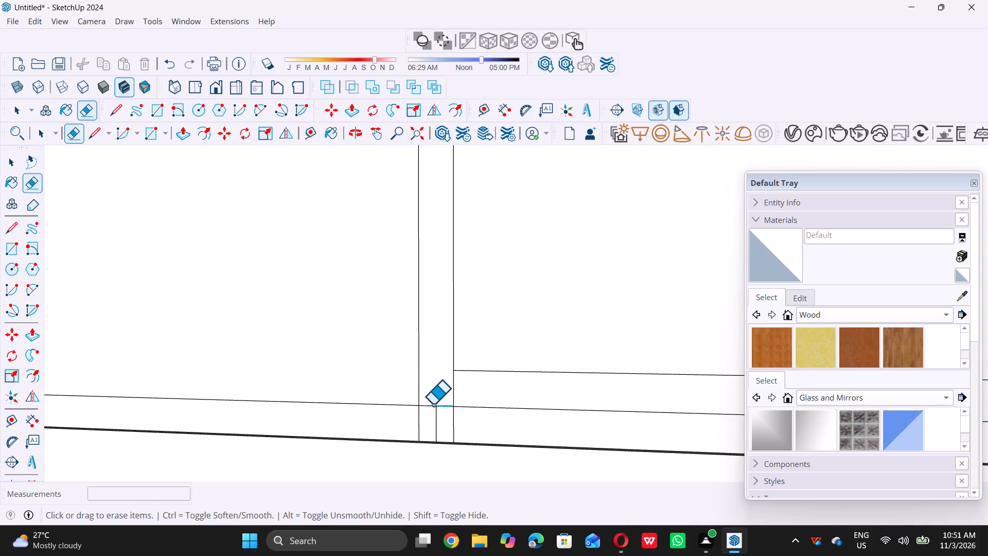
left_click(437, 423)
double_click(436, 408)
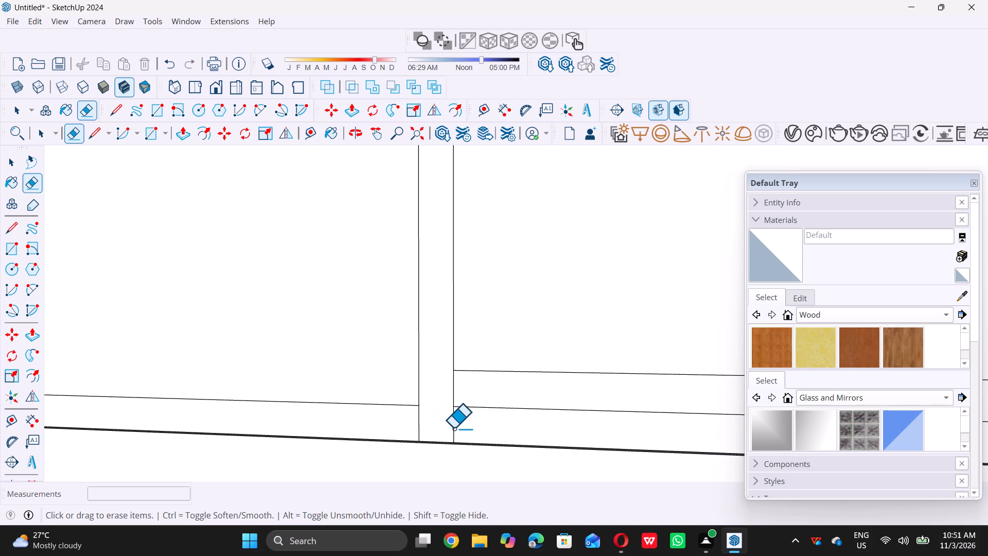
left_click(453, 428)
left_click(415, 428)
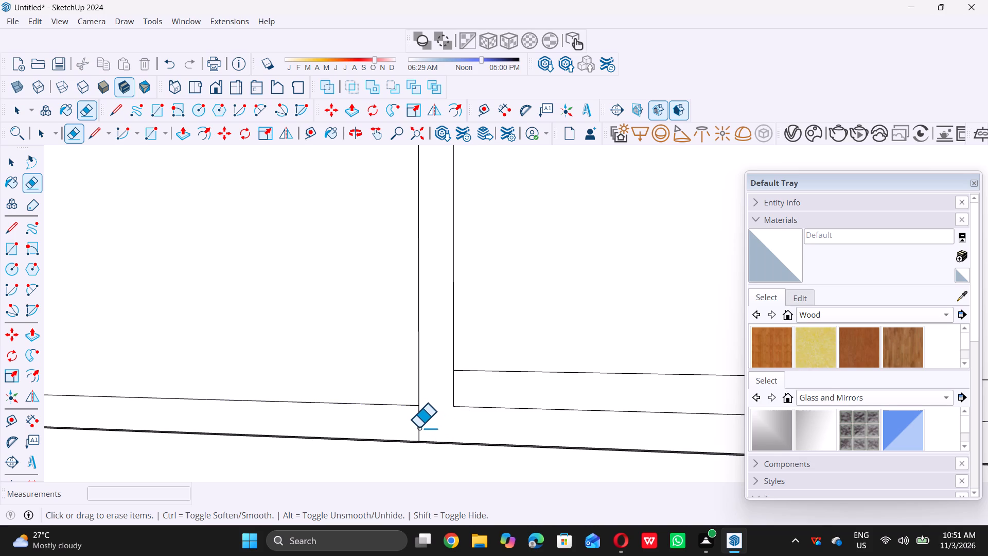
left_click(415, 427)
triple_click(419, 427)
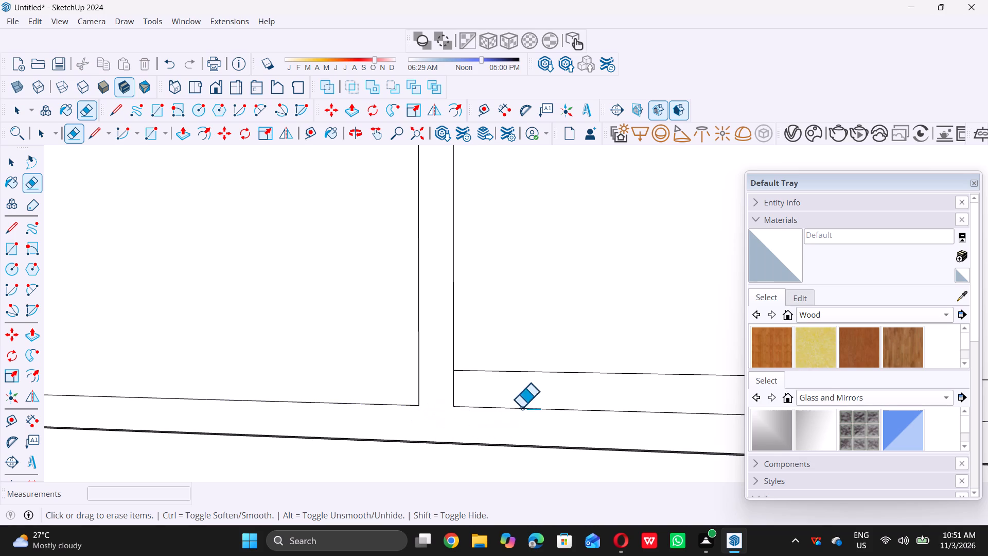
double_click(513, 373)
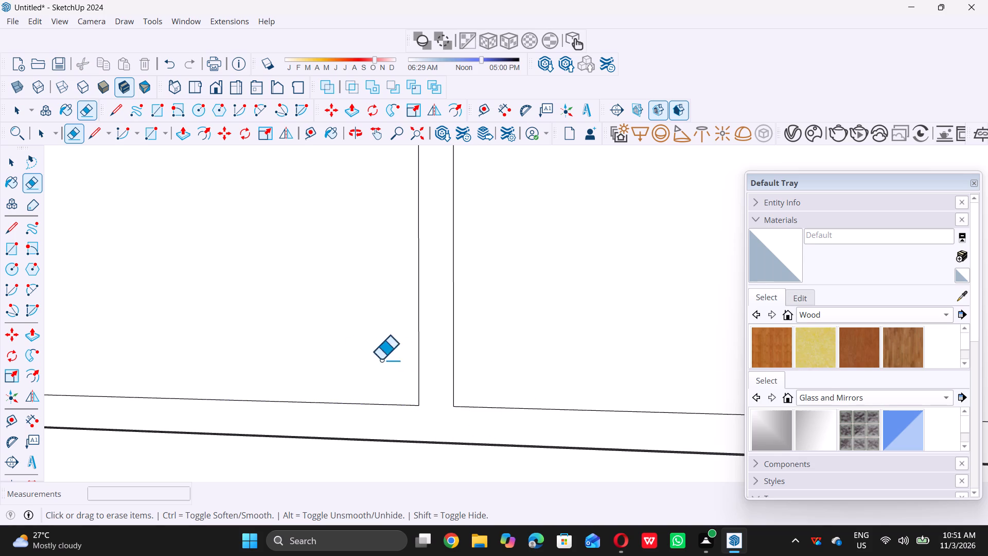
Clear the middle strip's centre line, crossing lines and lower edge extensions in the bottom band, plus the upper dividing line in the third bay.
scroll(358, 358, "down", 17)
scroll(594, 344, "up", 2)
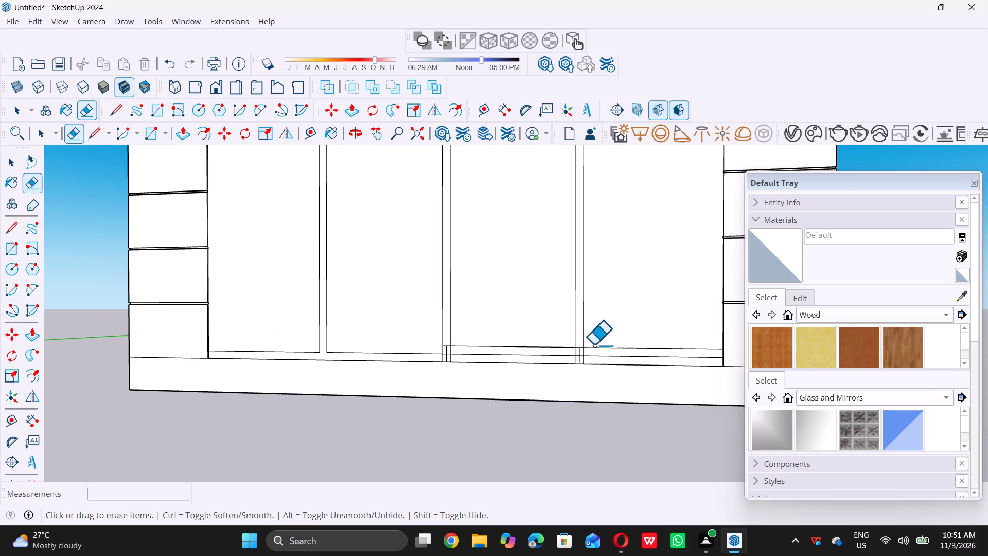
scroll(594, 344, "up", 2)
scroll(460, 371, "up", 6)
scroll(349, 356, "up", 5)
scroll(293, 356, "up", 5)
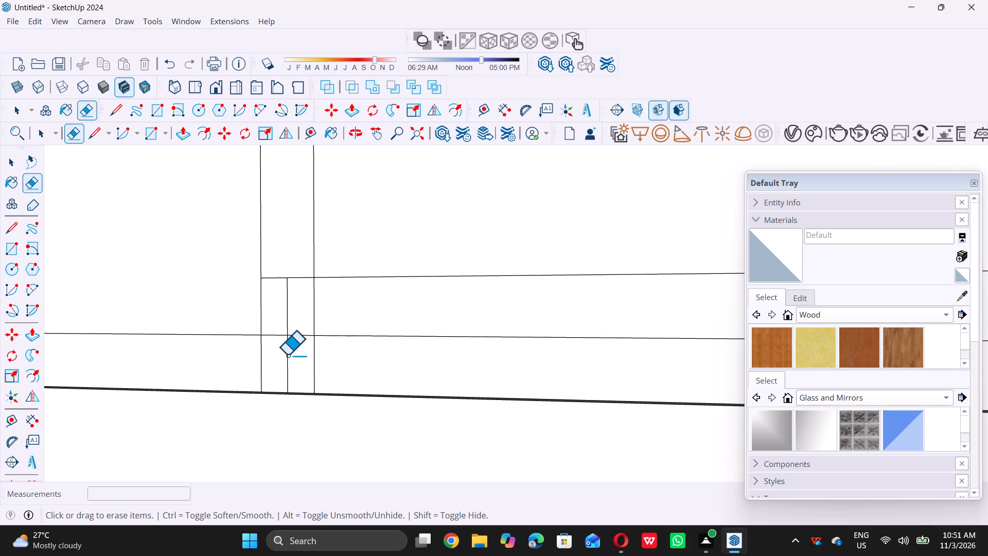
left_click_drag(287, 355, 295, 295)
left_click(295, 294)
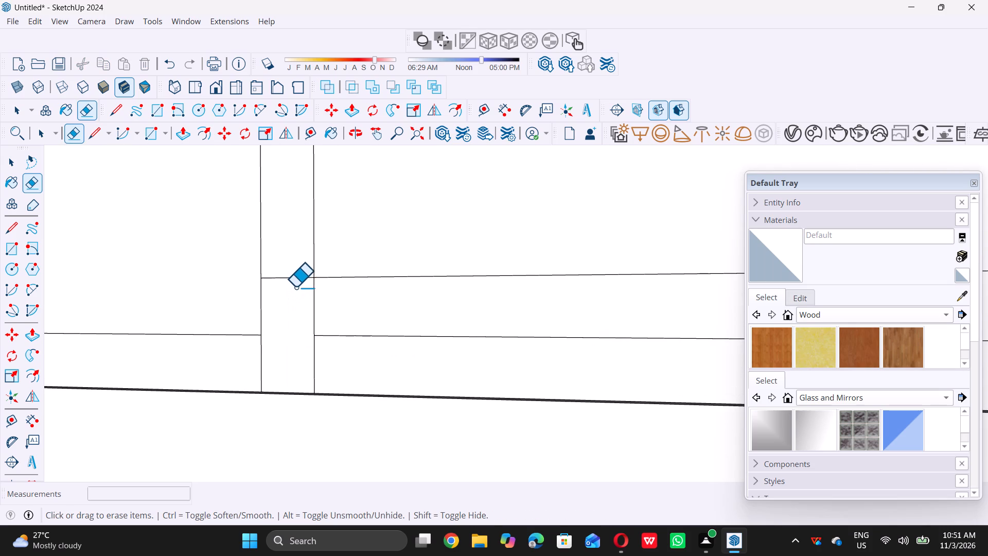
left_click(294, 280)
double_click(291, 276)
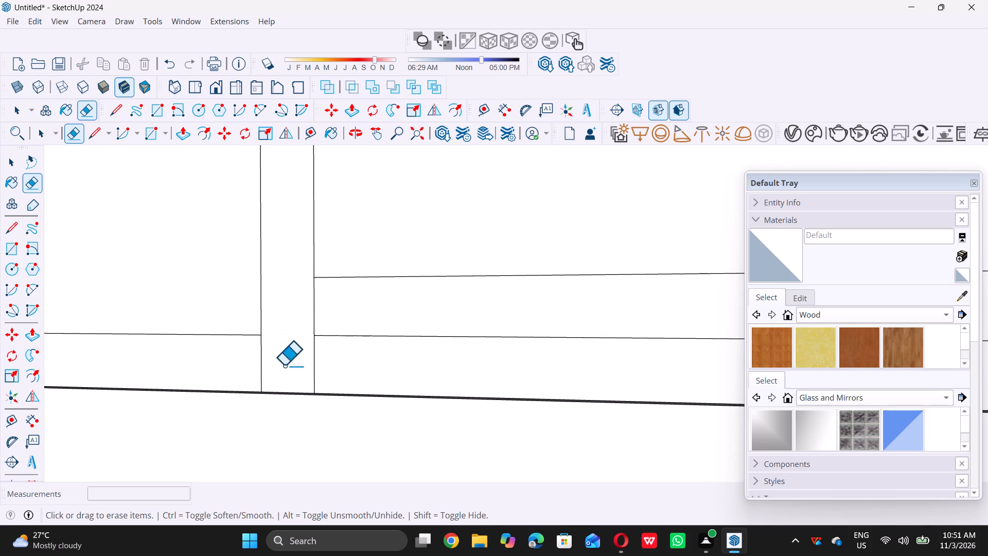
scroll(289, 383, "up", 4)
left_click_drag(222, 357, 395, 379)
scroll(270, 363, "down", 4)
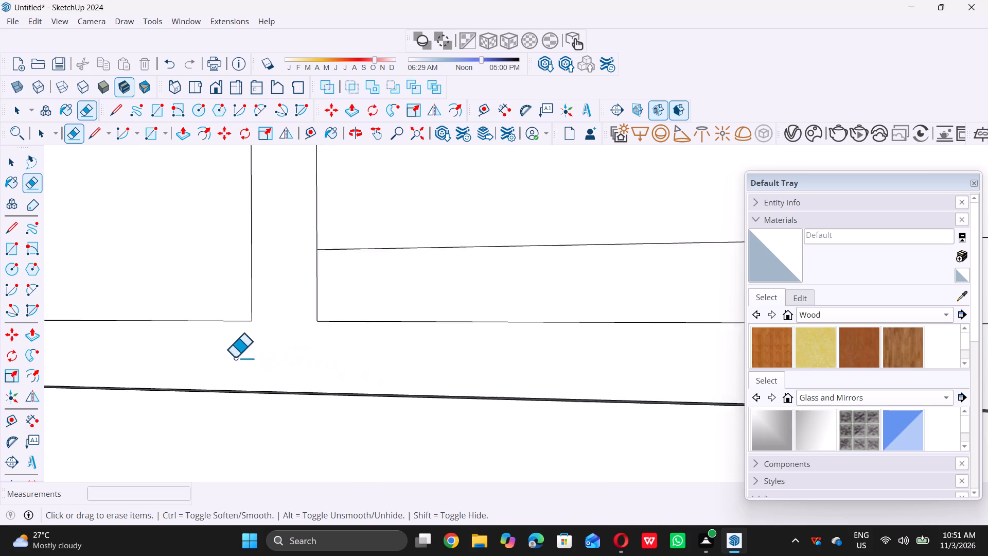
scroll(235, 357, "down", 5)
double_click(395, 292)
scroll(308, 315, "down", 4)
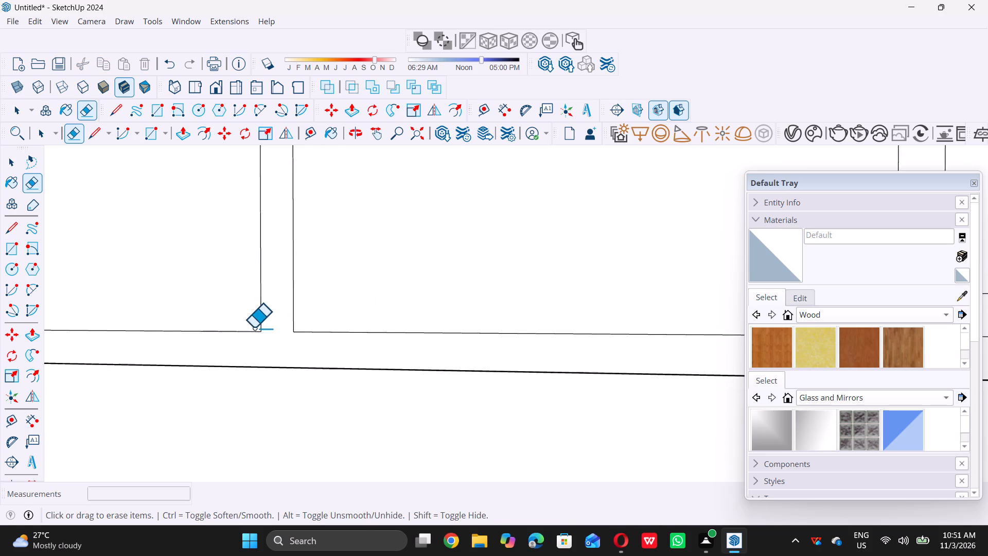
Clear the rightmost strip's centre line, crossing lines and lower edge extensions in the bottom band, plus the upper dividing line in the rightmost bay.
scroll(254, 327, "down", 9)
scroll(496, 315, "up", 12)
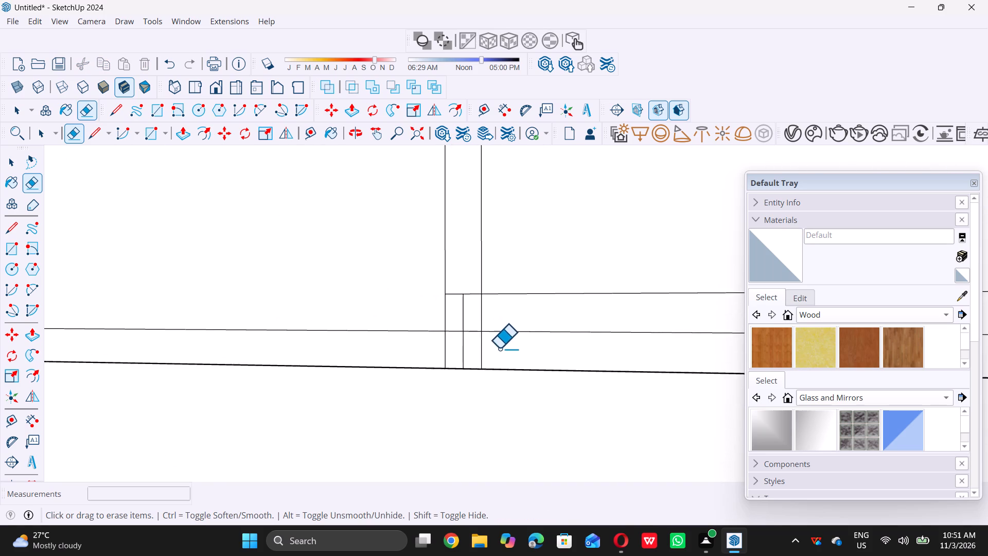
left_click_drag(411, 354, 462, 269)
double_click(447, 274)
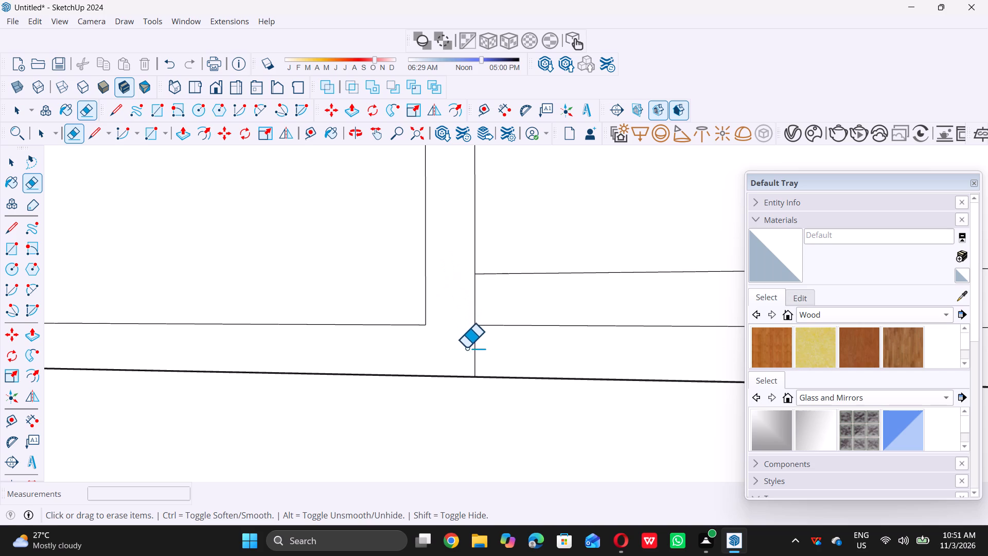
left_click(473, 355)
left_click(527, 275)
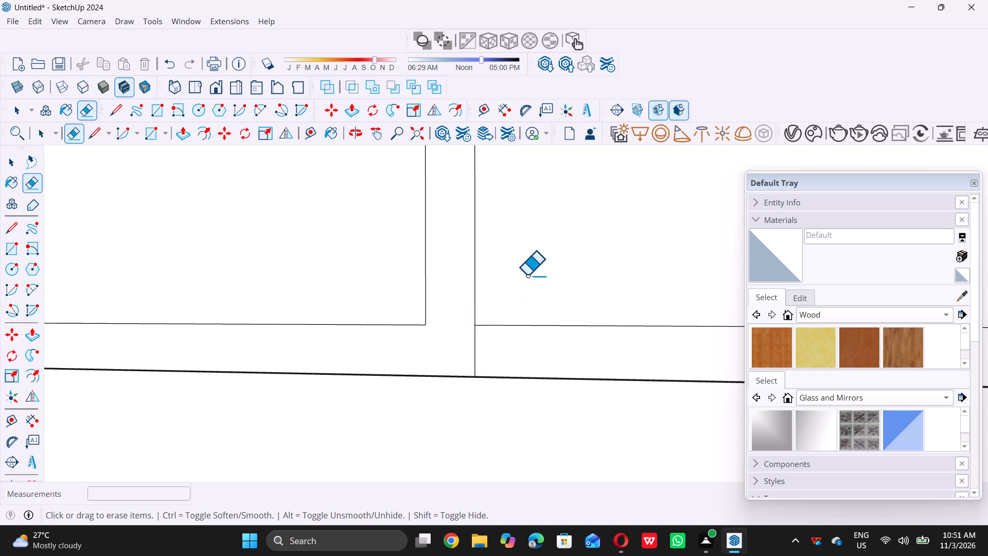
double_click(474, 351)
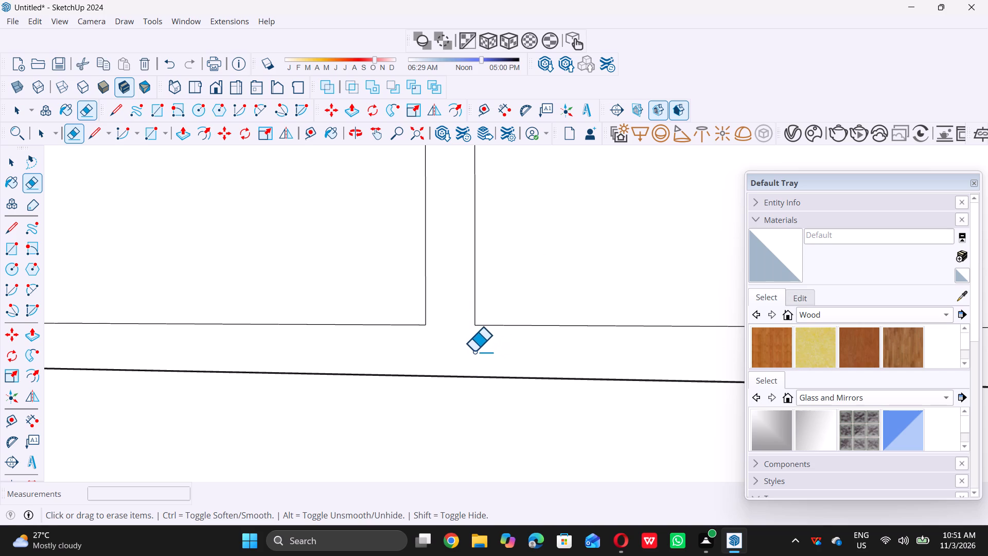
scroll(373, 348, "down", 16)
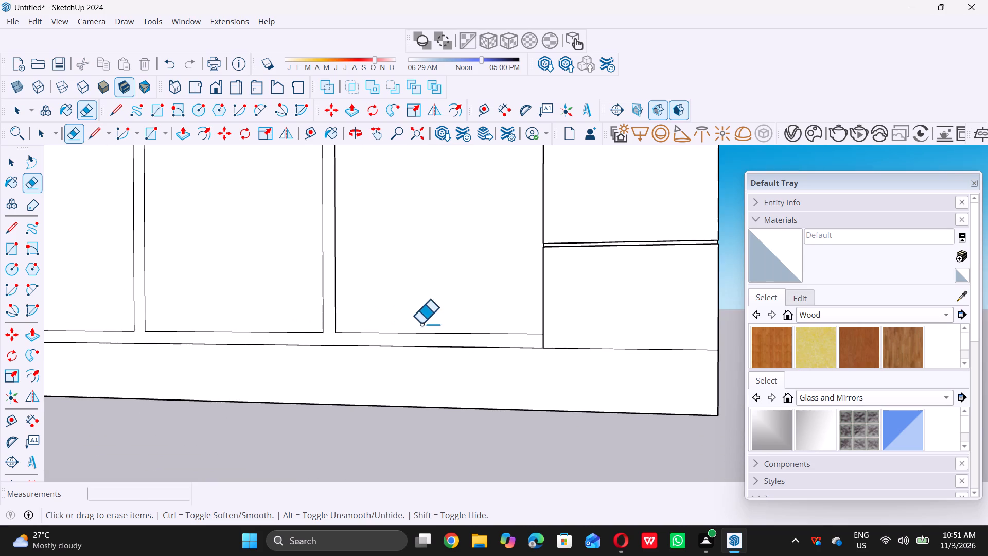
scroll(483, 310, "down", 13)
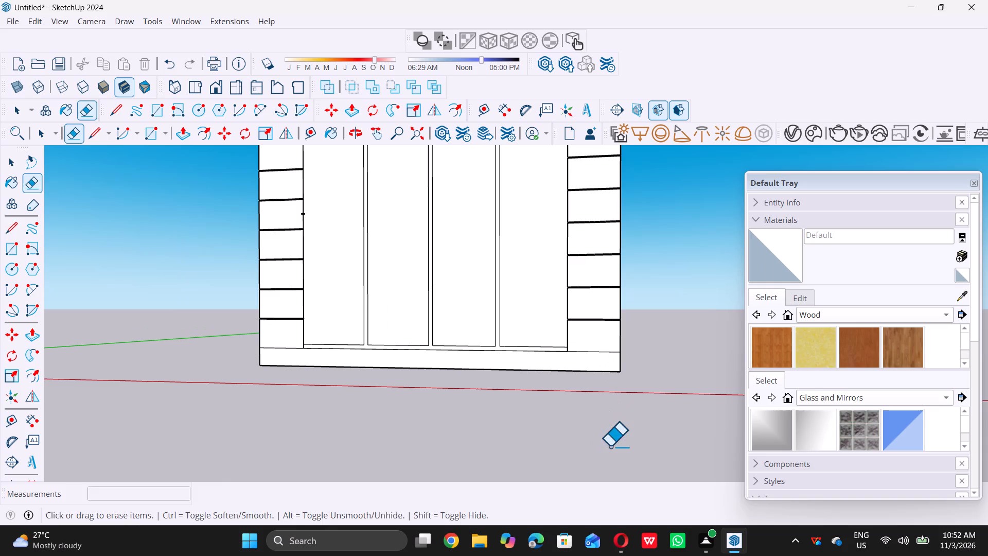
Paint all four bays of the central panel with Mirror 02 from the Glass and Mirrors materials.
key("space")
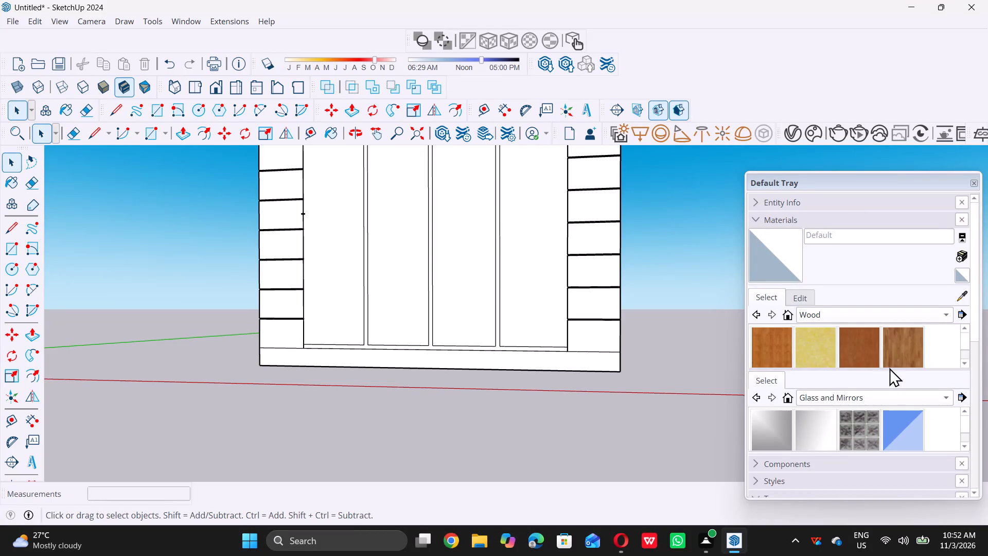
scroll(795, 390, "down", 6)
scroll(508, 334, "down", 4)
middle_click_drag(496, 256, 495, 296)
scroll(456, 238, "up", 6)
scroll(458, 234, "down", 4)
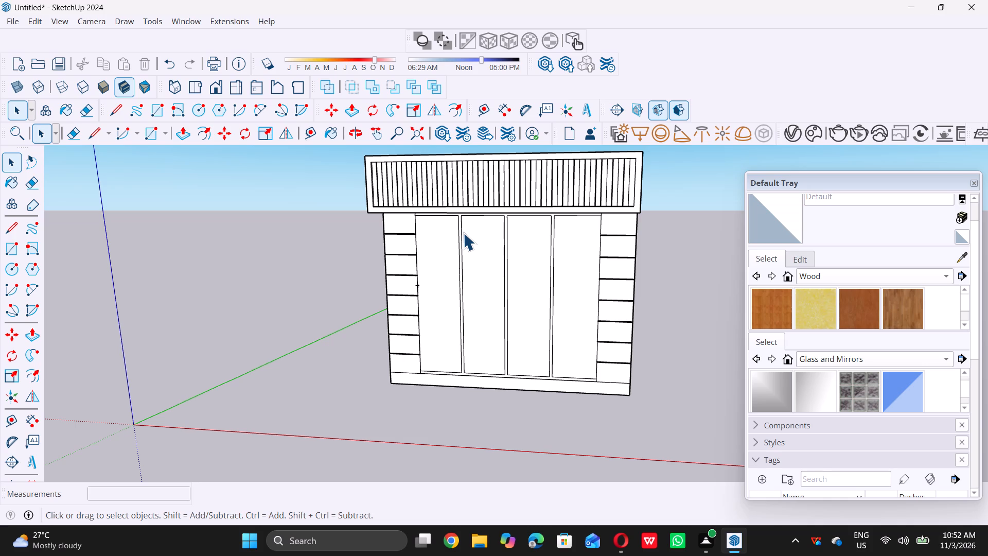
scroll(819, 391, "down", 1)
scroll(819, 391, "up", 2)
left_click(819, 391)
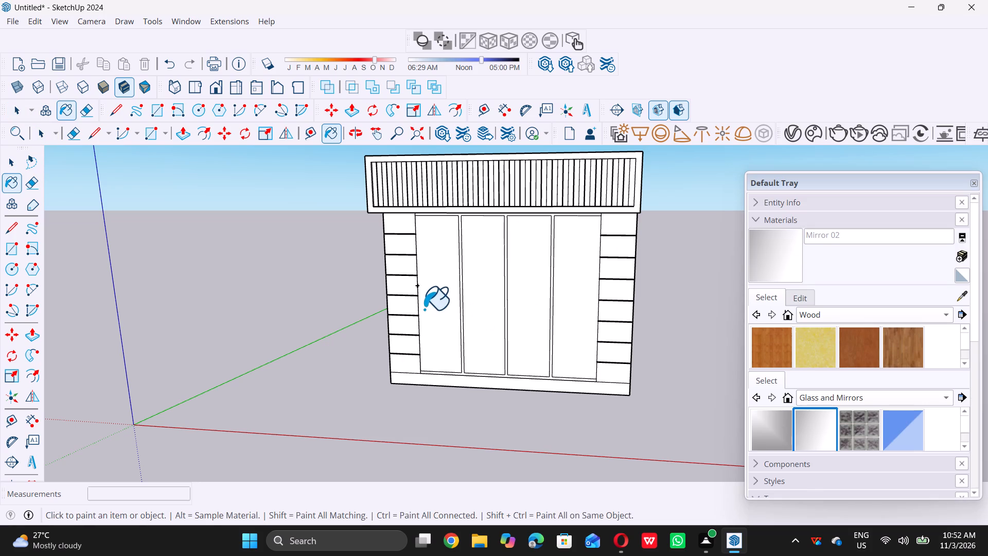
left_click(437, 302)
left_click(479, 297)
left_click(525, 303)
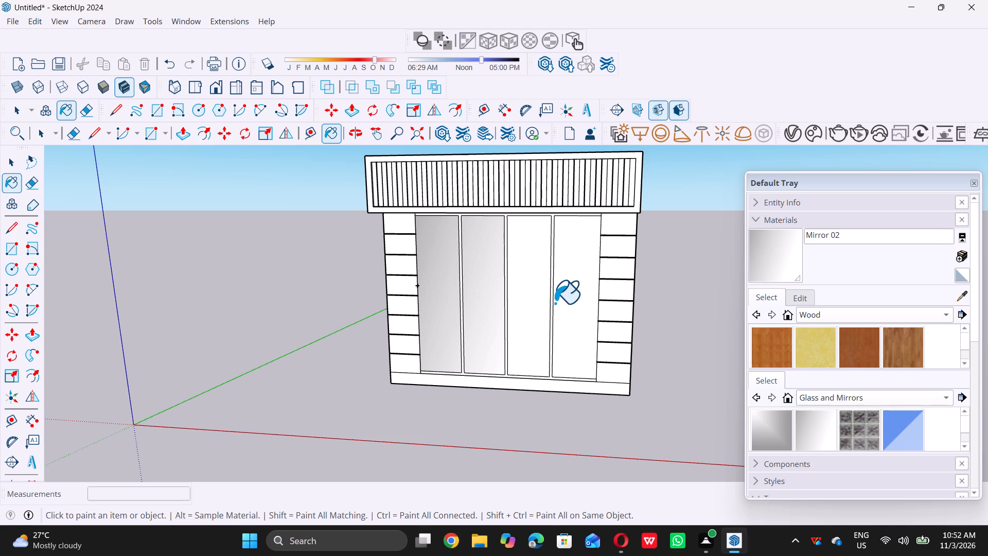
triple_click(570, 300)
Reapply Mirror 02 to the two rightmost bays of the central panel.
middle_click_drag(563, 293, 490, 298)
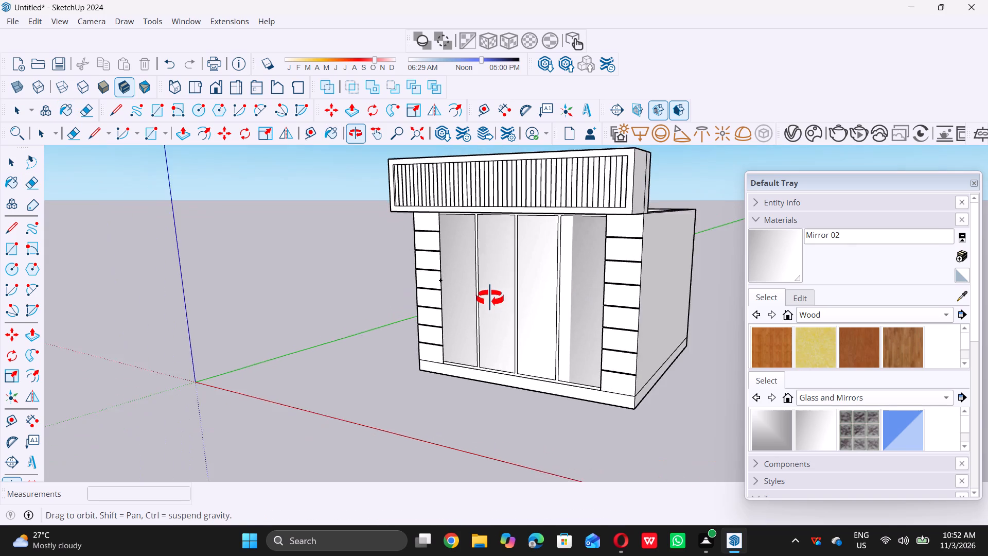
middle_click_drag(490, 298, 567, 307)
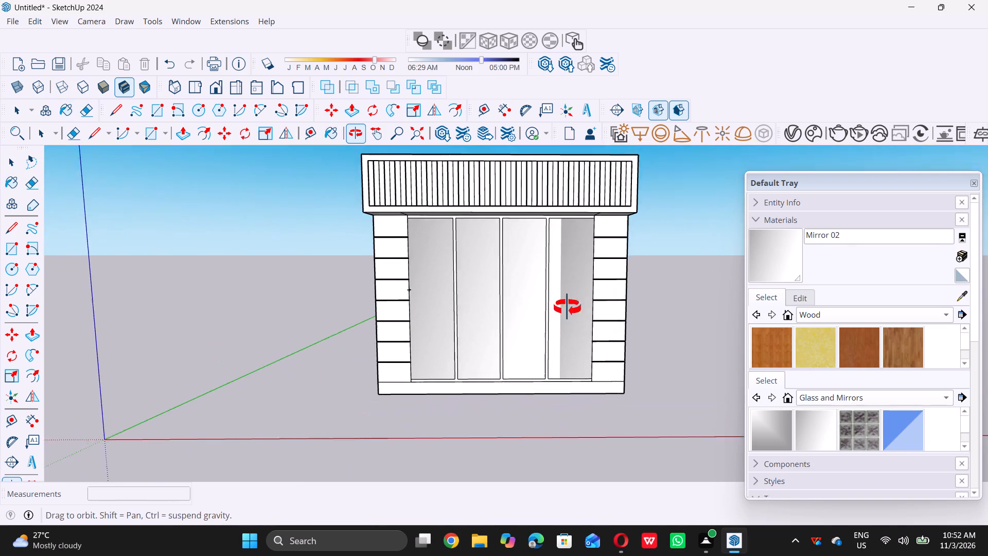
middle_click_drag(567, 307, 597, 331)
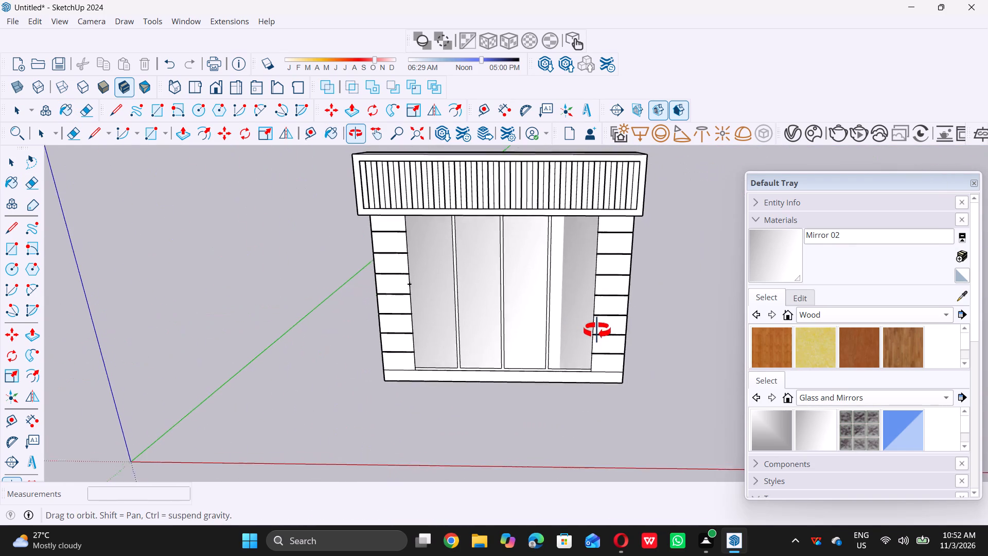
middle_click_drag(597, 331, 601, 325)
middle_click_drag(542, 371, 536, 329)
scroll(539, 308, "up", 6)
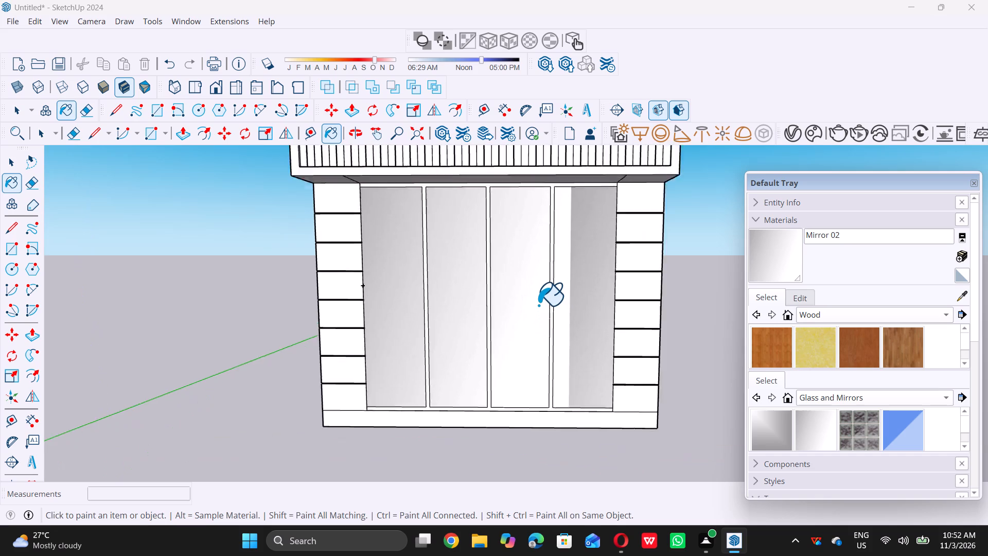
left_click(532, 314)
left_click(574, 310)
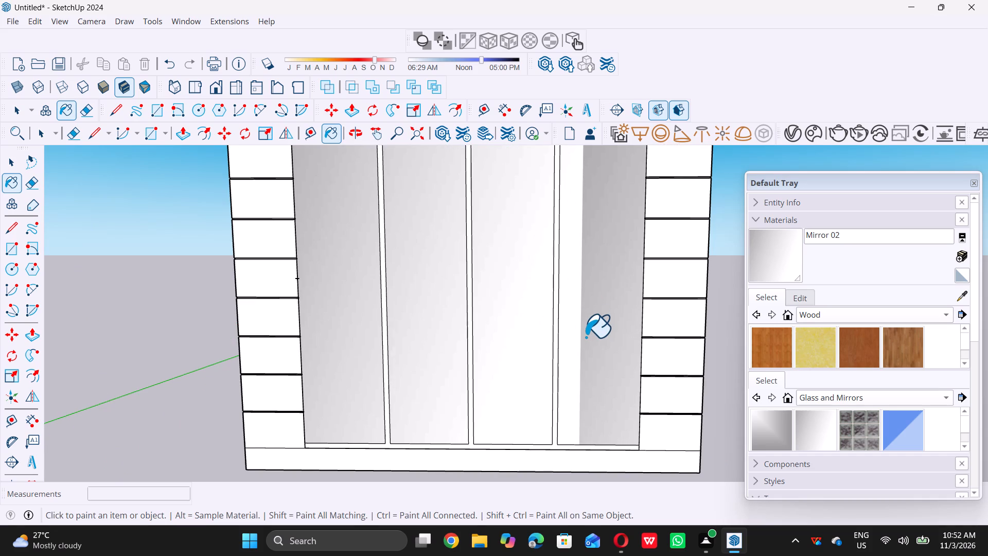
key("space")
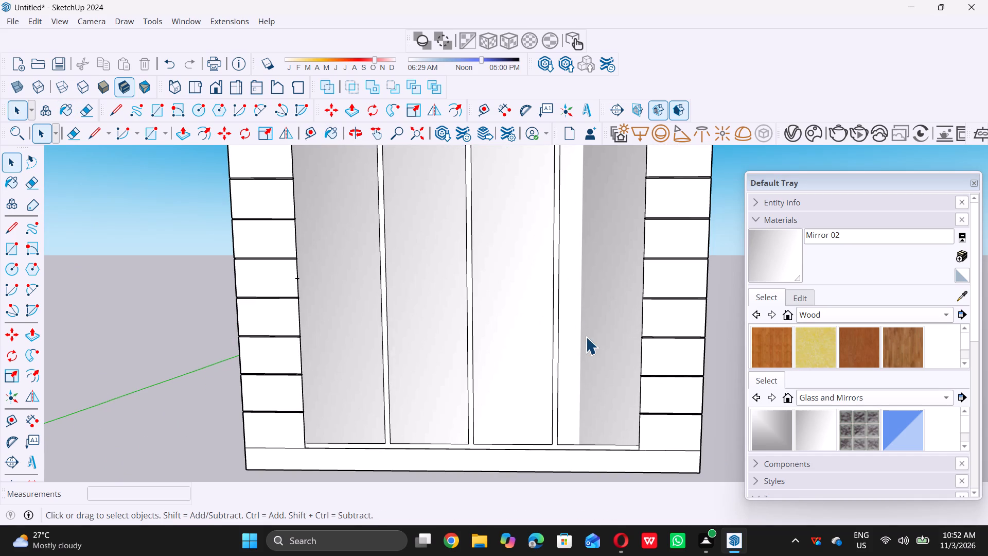
Darken the Mirror 02 material by lowering its HLS lightness to 81.
scroll(572, 290, "down", 6)
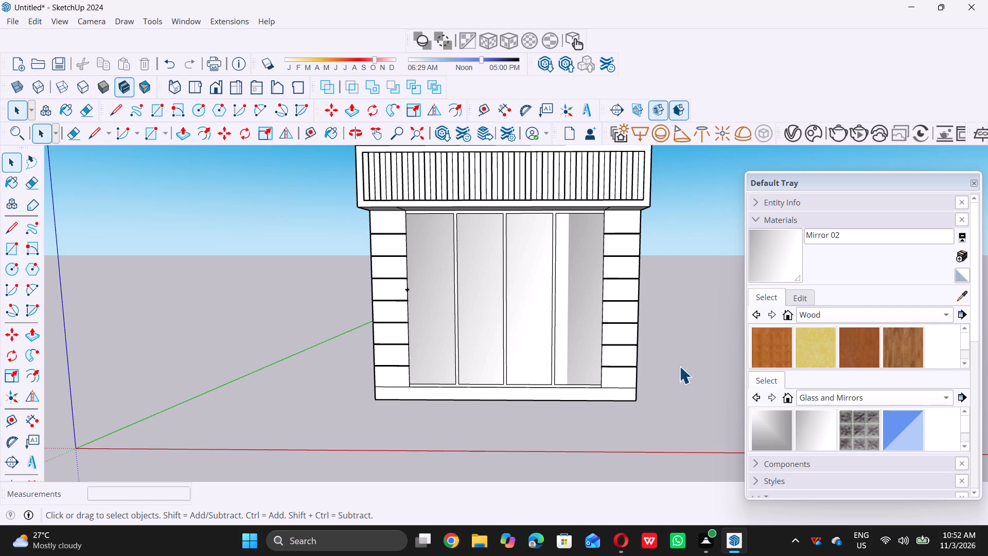
scroll(844, 293, "up", 13)
scroll(844, 264, "down", 6)
scroll(844, 264, "up", 17)
double_click(803, 298)
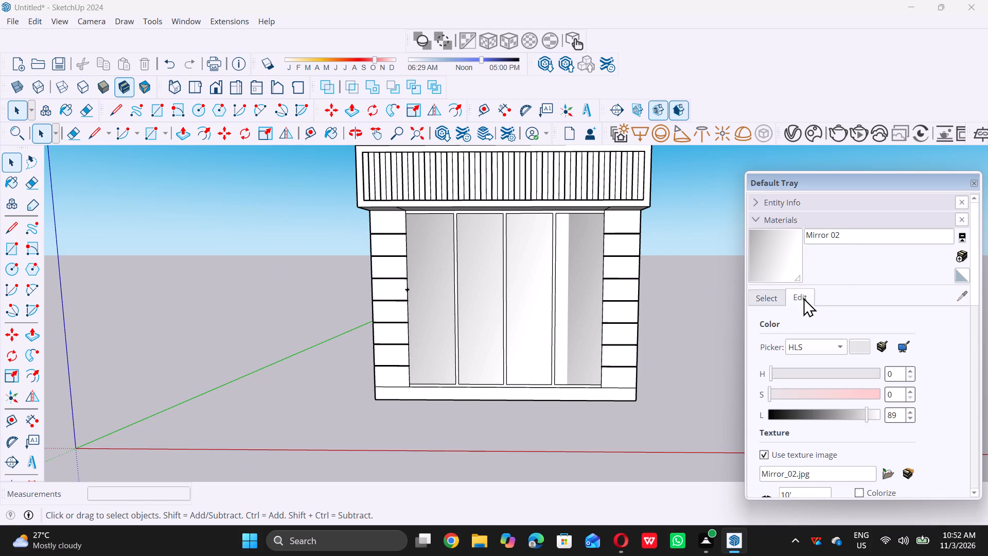
left_click(866, 413)
left_click_drag(863, 413, 858, 415)
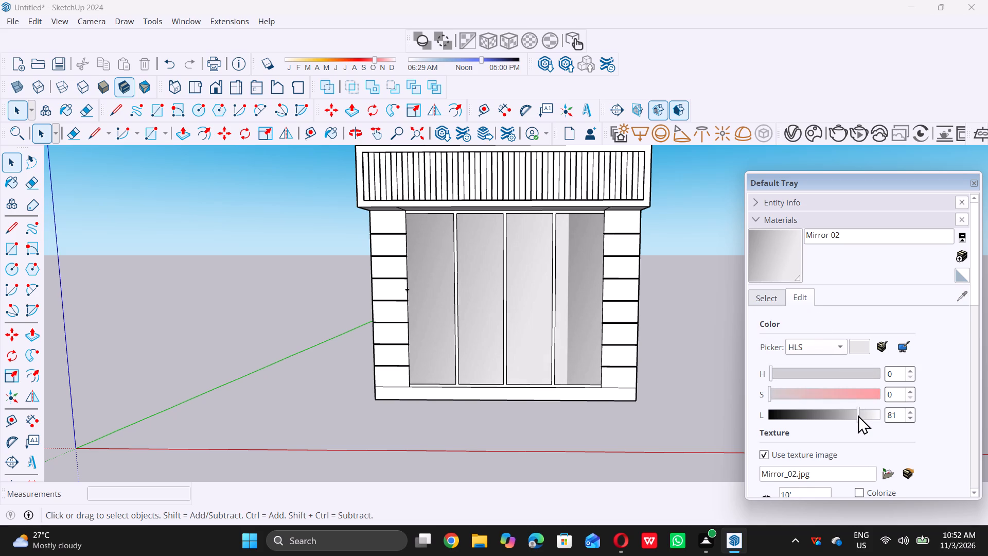
Darken the Mirror 02 material further by setting its HLS lightness to 77.
left_click_drag(858, 415, 853, 415)
double_click(853, 415)
Paint the frame and mullions around the central panel's four bays with black from the Colors-Named materials.
scroll(487, 358, "down", 6)
scroll(631, 339, "up", 1)
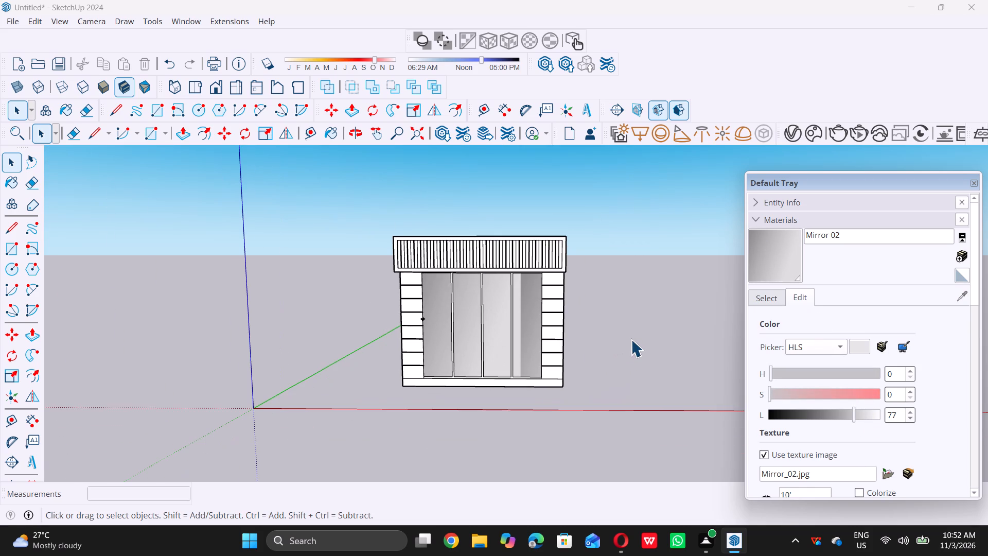
scroll(760, 422, "down", 5)
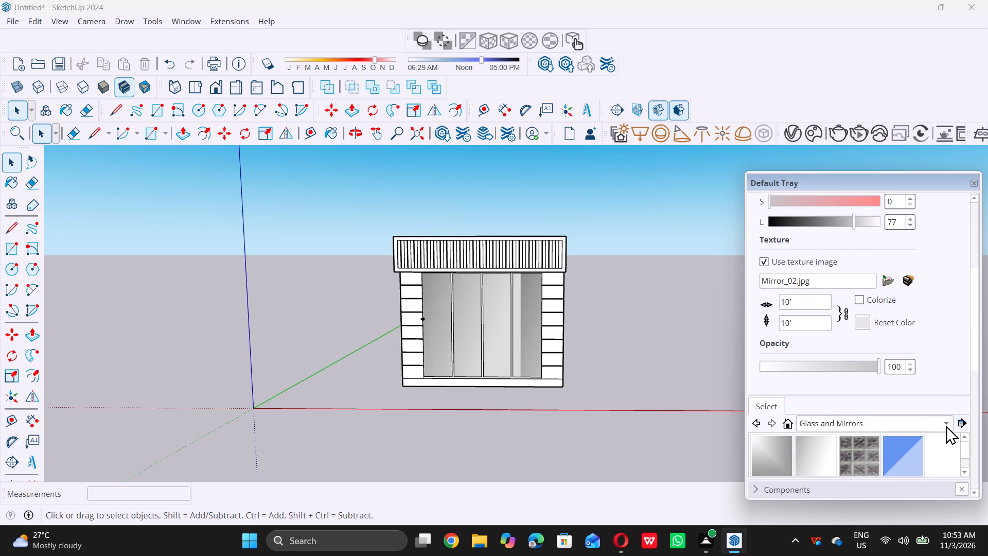
left_click(946, 425)
left_click(864, 409)
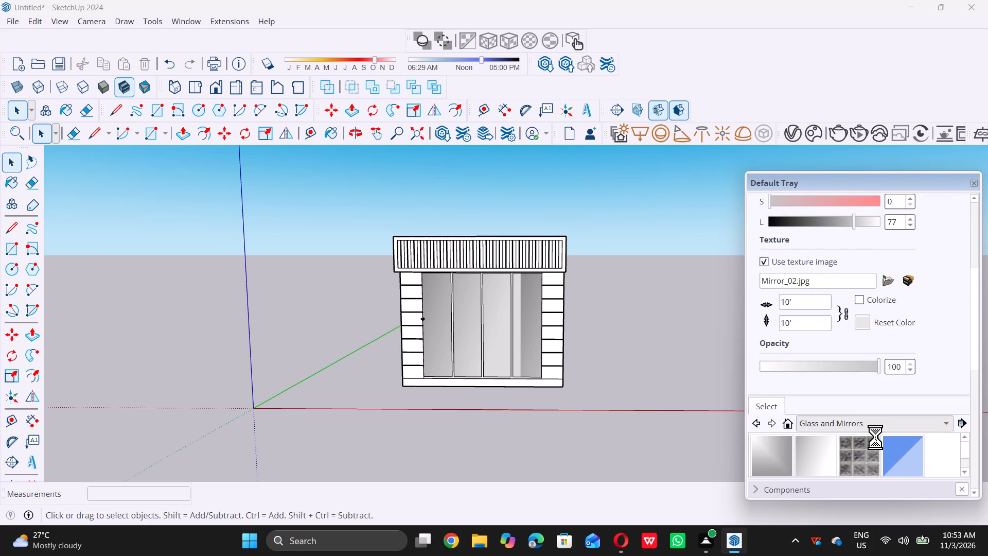
scroll(876, 443, "down", 16)
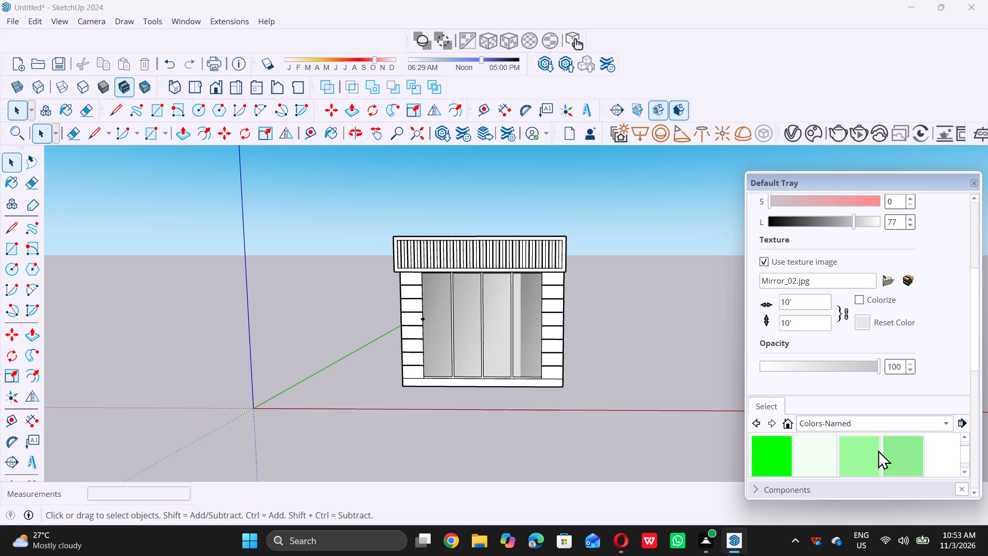
scroll(878, 450, "down", 20)
scroll(878, 450, "down", 3)
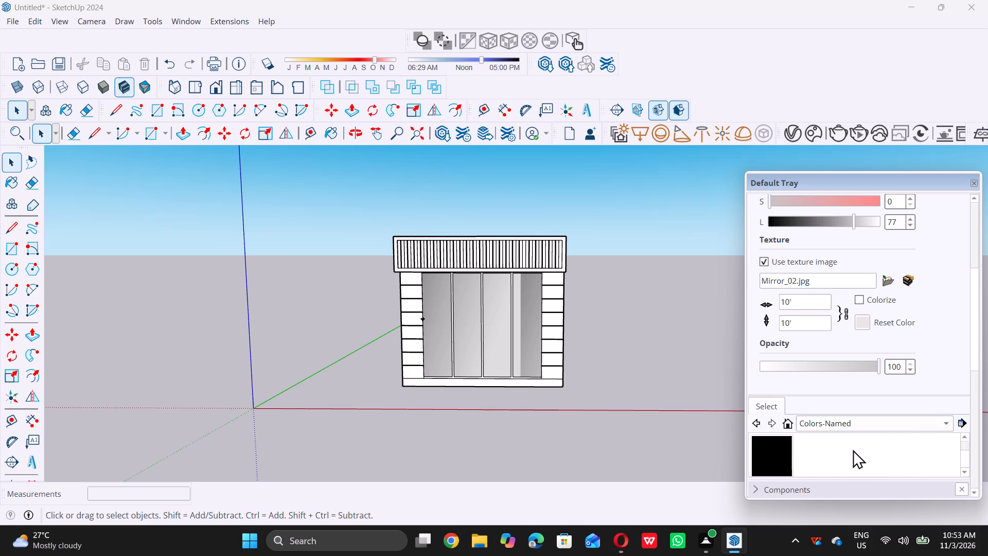
double_click(782, 453)
scroll(510, 364, "up", 5)
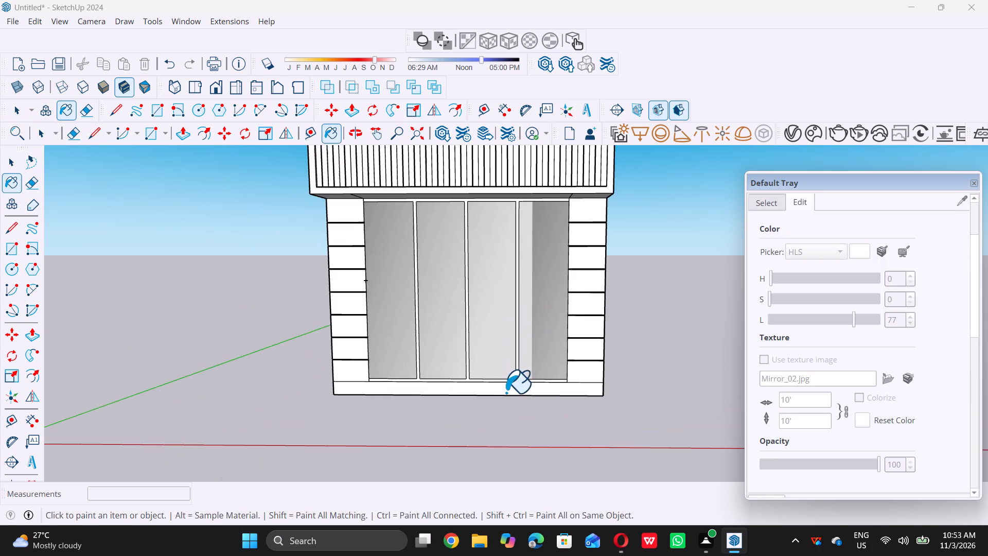
scroll(507, 384, "up", 17)
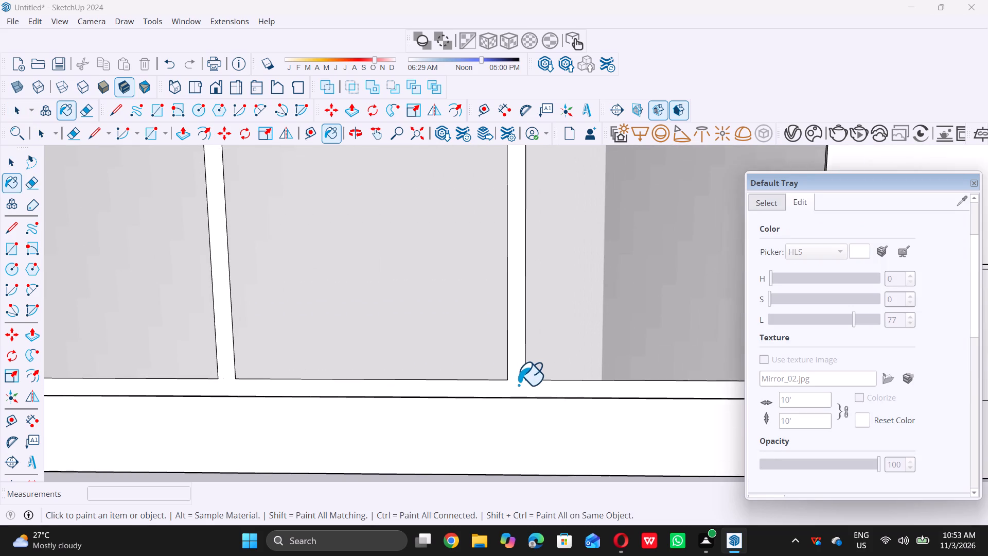
left_click(518, 385)
scroll(516, 384, "down", 20)
scroll(516, 384, "down", 1)
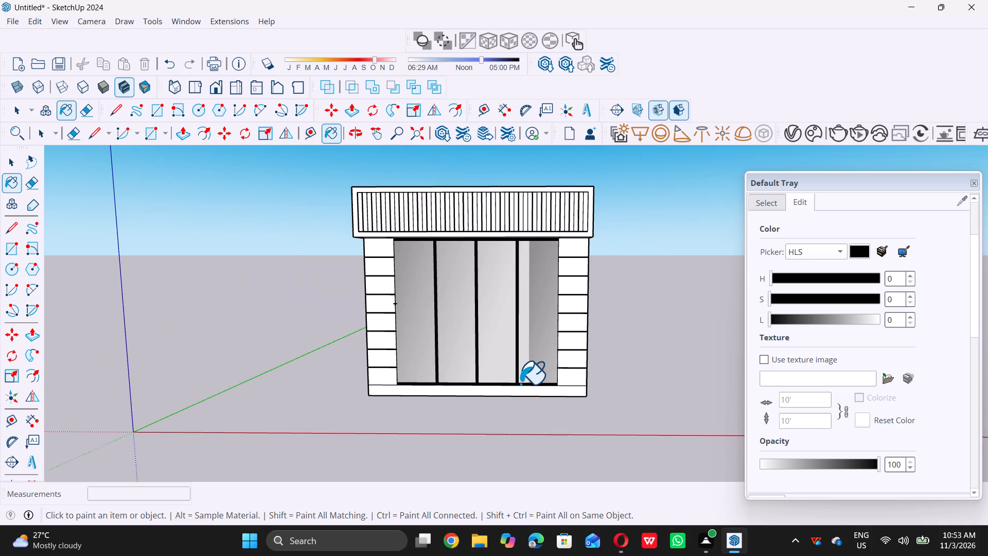
key("space")
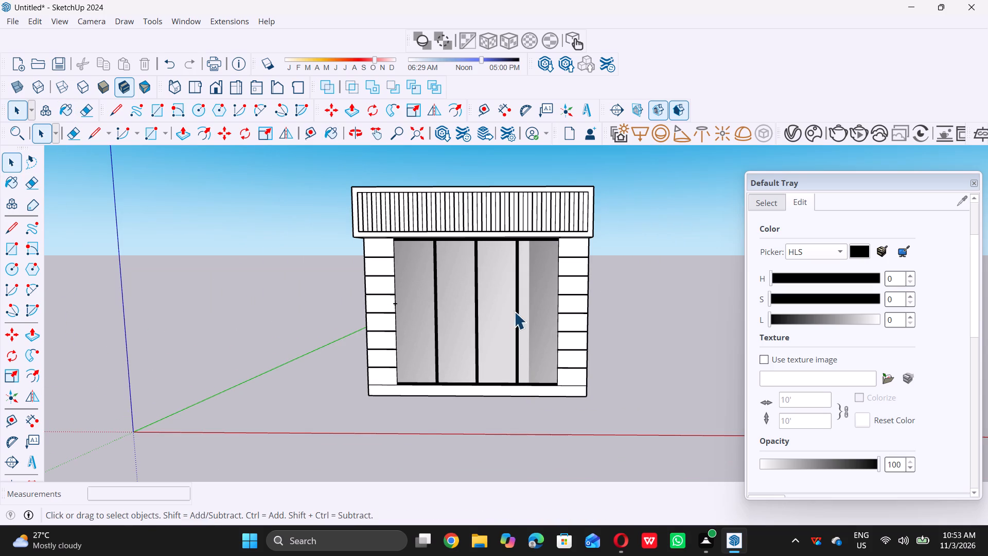
Push/pull the small top face behind the slatted header at the left pillar upward by 10'.
scroll(515, 305, "down", 12)
middle_click_drag(457, 248, 375, 368)
middle_click(375, 368)
scroll(470, 264, "up", 1)
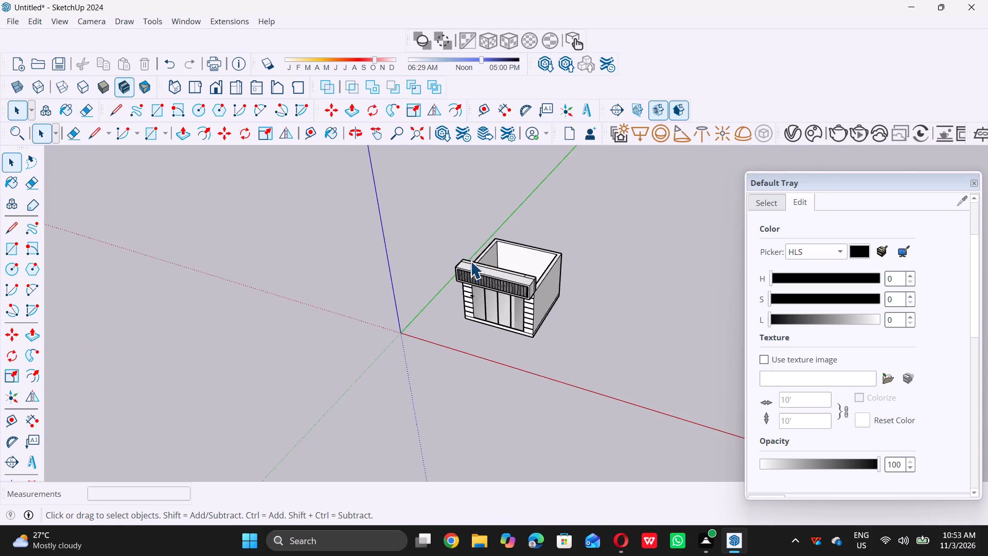
scroll(470, 261, "up", 17)
left_click(473, 265)
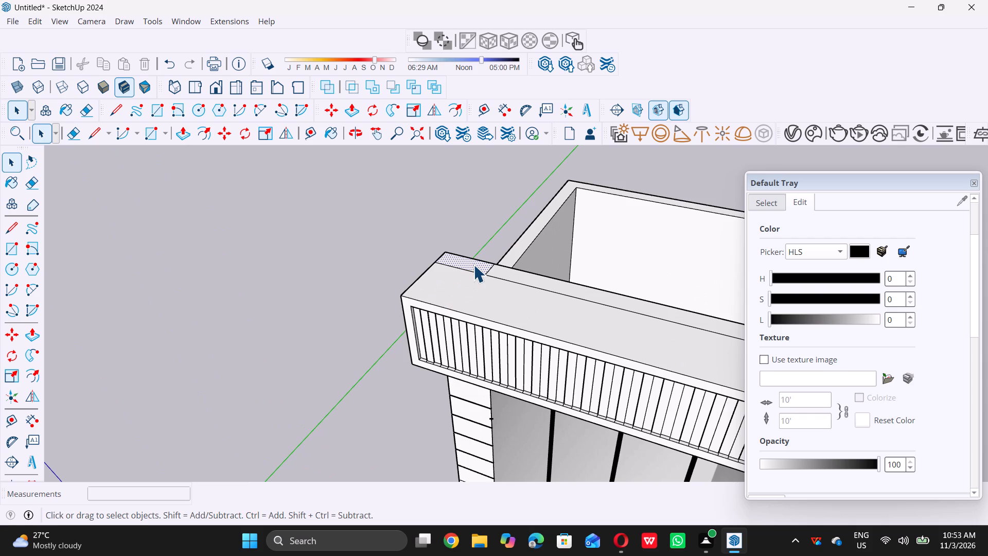
key("p")
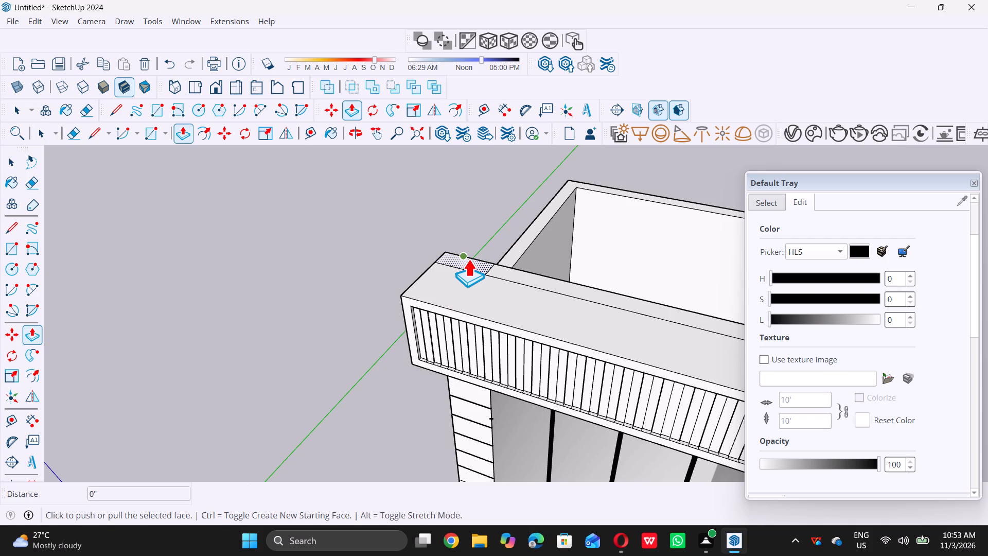
left_click(468, 259)
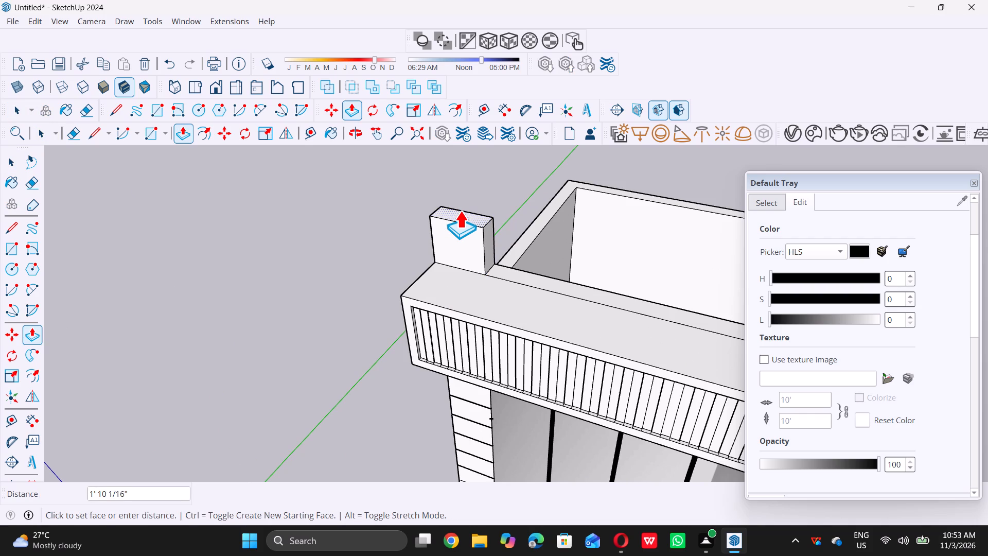
type("10'")
key("Return")
Raise the matching small top face behind the header at the right pillar by the same 10'.
scroll(464, 210, "down", 12)
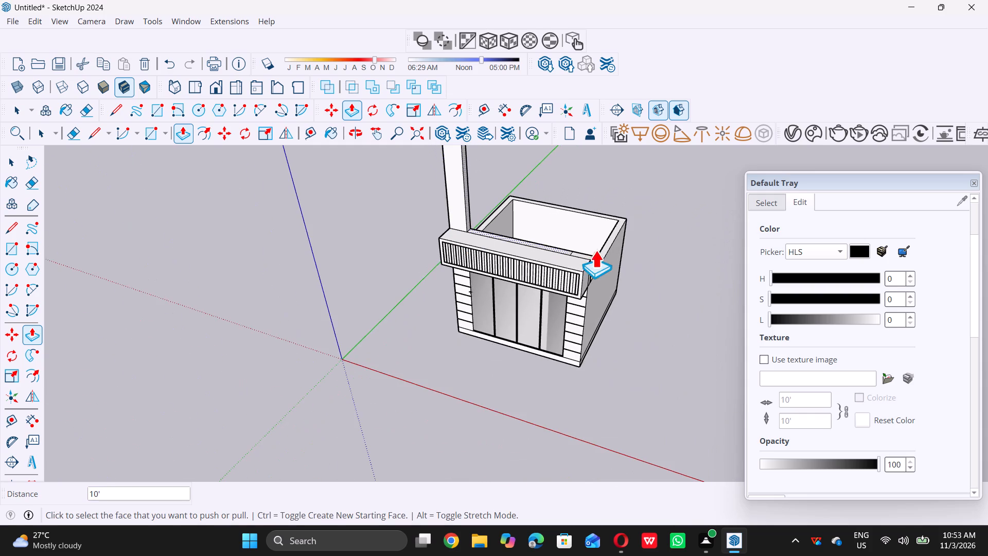
scroll(578, 240, "up", 9)
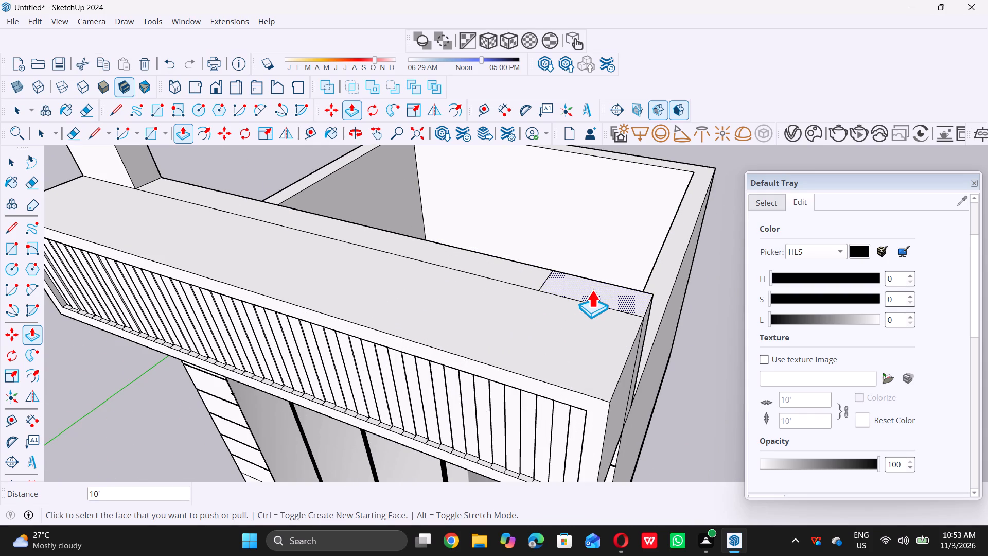
double_click(592, 290)
scroll(603, 274, "down", 13)
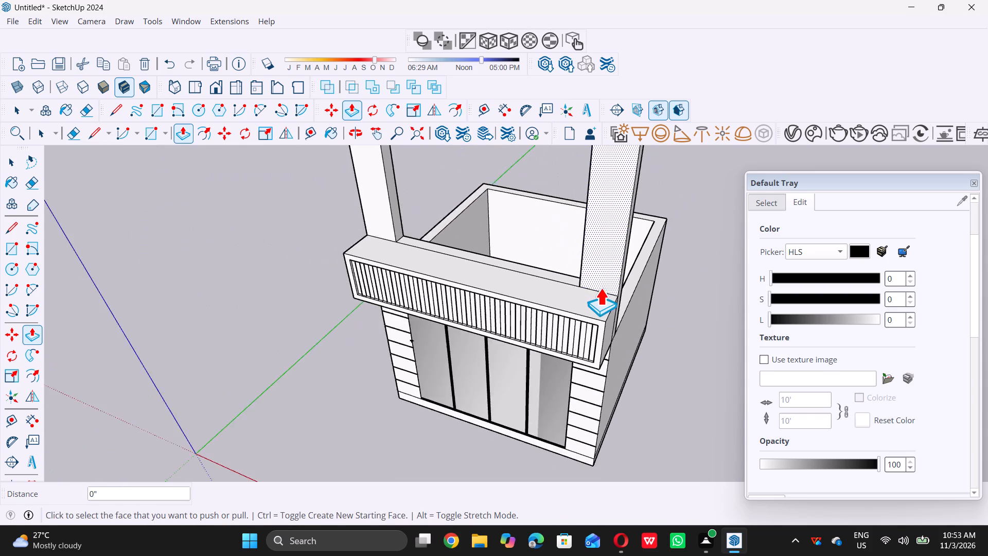
scroll(601, 288, "down", 6)
key("space")
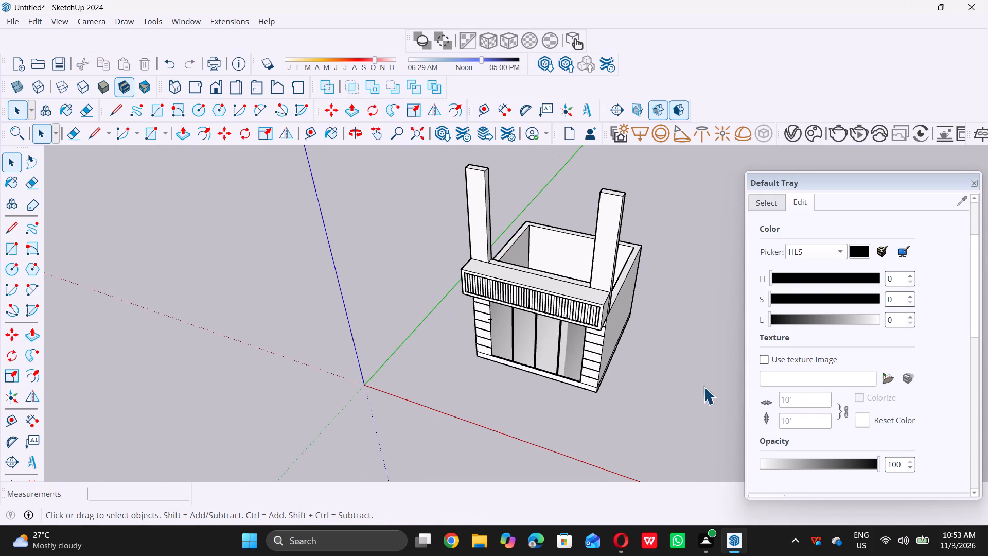
Examine the facade with its two raised posts from the front.
scroll(532, 323, "down", 11)
scroll(508, 387, "down", 1)
middle_click_drag(508, 369, 550, 223)
middle_click(550, 223)
middle_click_drag(548, 255, 639, 257)
middle_click_drag(575, 307, 541, 305)
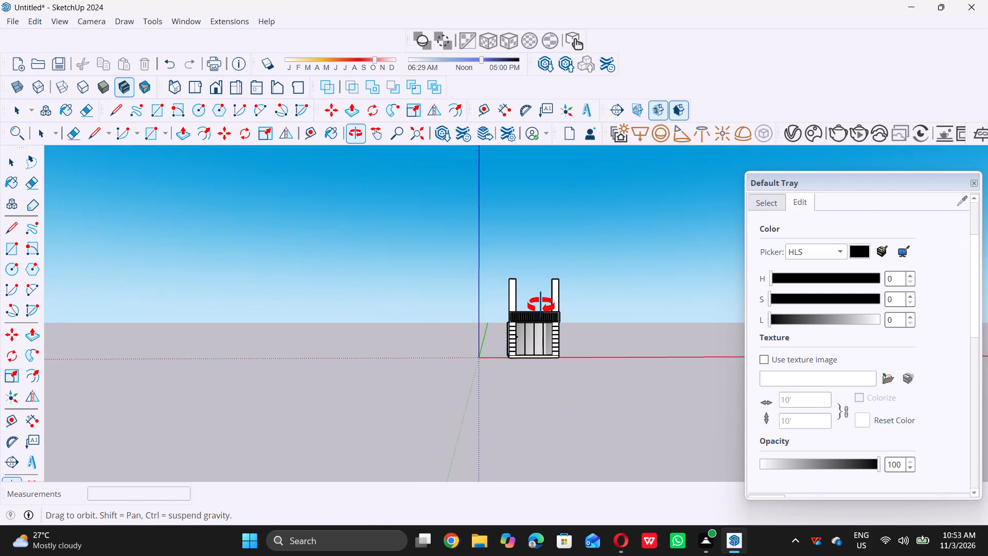
middle_click_drag(541, 305, 543, 300)
scroll(544, 299, "up", 10)
middle_click_drag(542, 380, 540, 367)
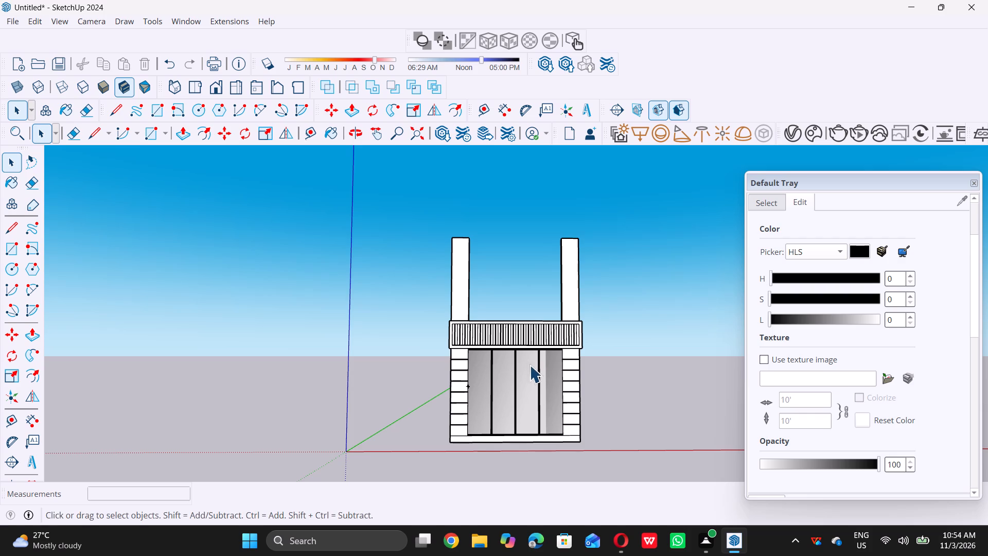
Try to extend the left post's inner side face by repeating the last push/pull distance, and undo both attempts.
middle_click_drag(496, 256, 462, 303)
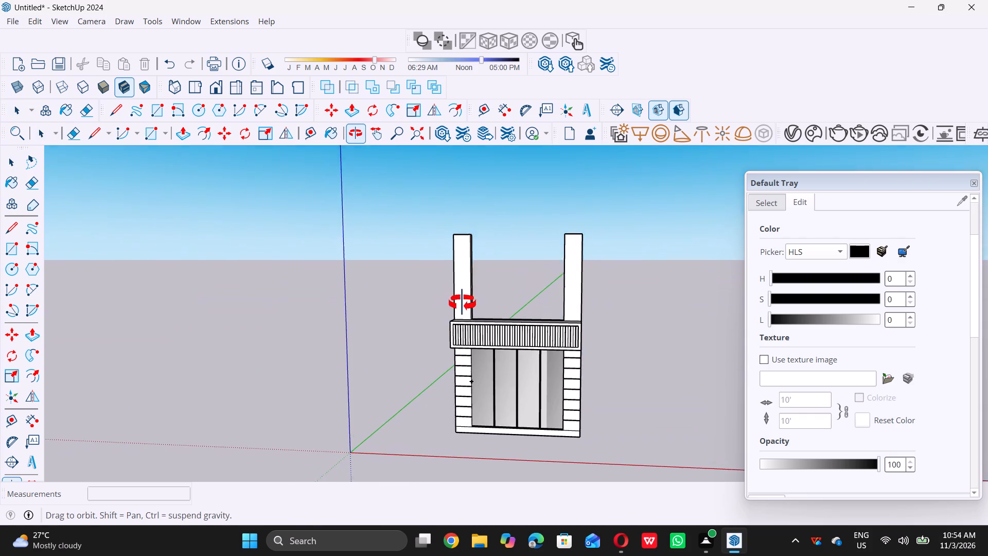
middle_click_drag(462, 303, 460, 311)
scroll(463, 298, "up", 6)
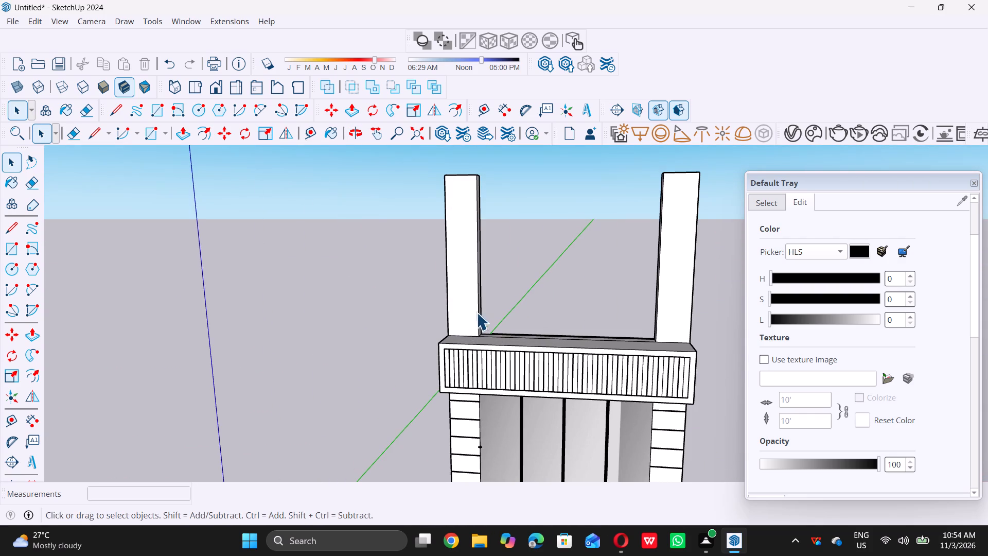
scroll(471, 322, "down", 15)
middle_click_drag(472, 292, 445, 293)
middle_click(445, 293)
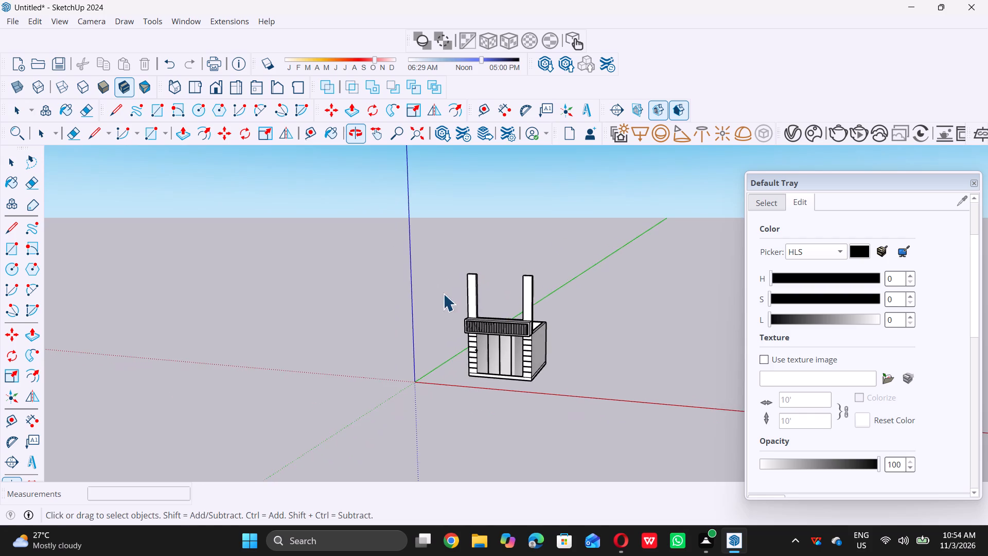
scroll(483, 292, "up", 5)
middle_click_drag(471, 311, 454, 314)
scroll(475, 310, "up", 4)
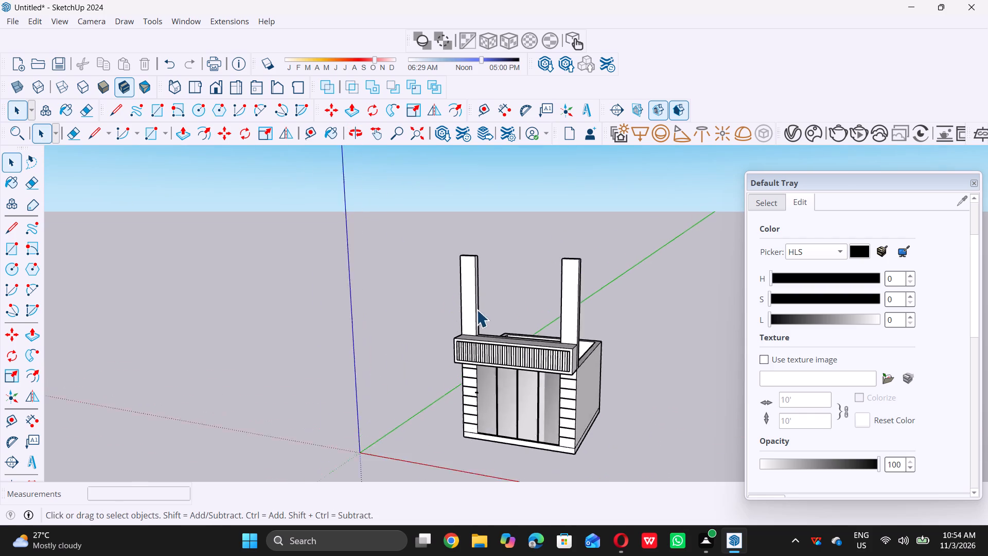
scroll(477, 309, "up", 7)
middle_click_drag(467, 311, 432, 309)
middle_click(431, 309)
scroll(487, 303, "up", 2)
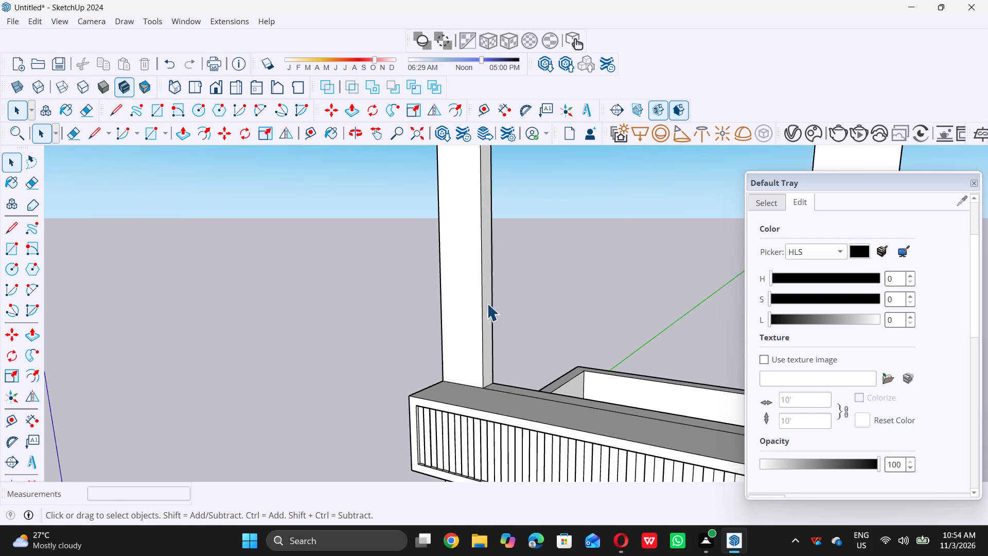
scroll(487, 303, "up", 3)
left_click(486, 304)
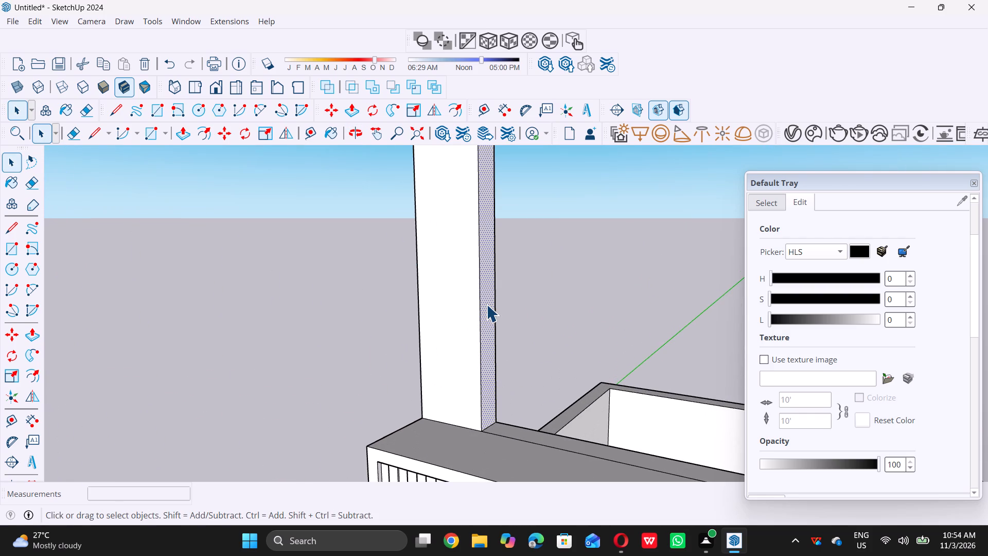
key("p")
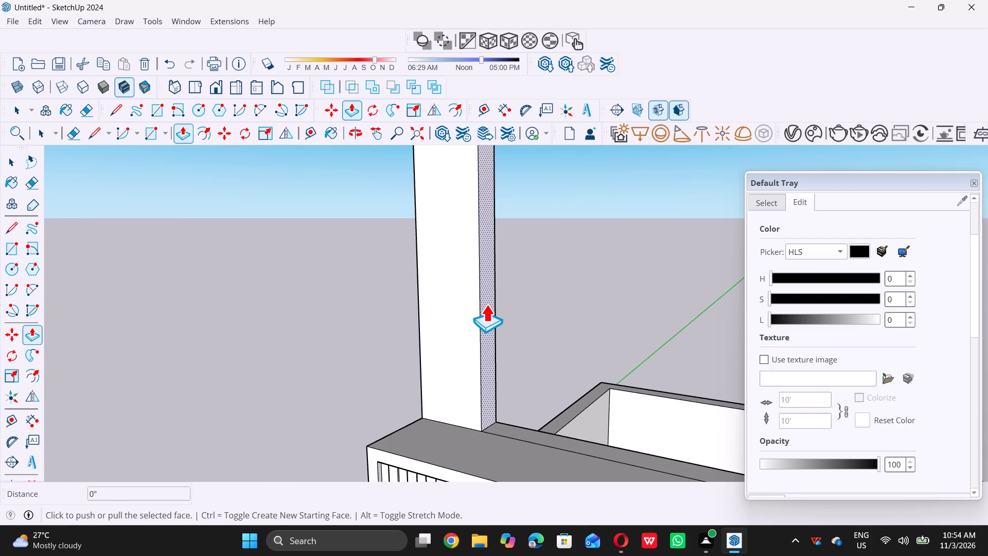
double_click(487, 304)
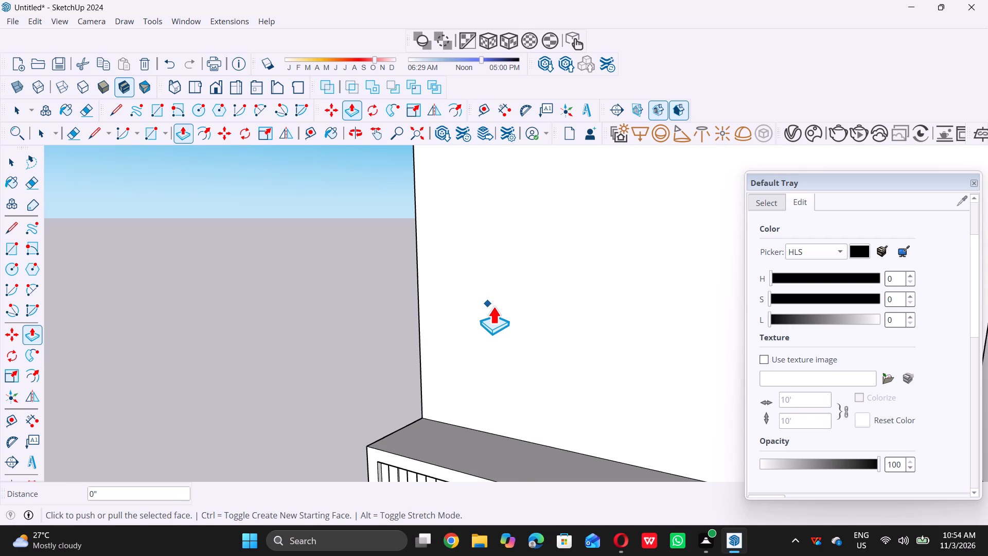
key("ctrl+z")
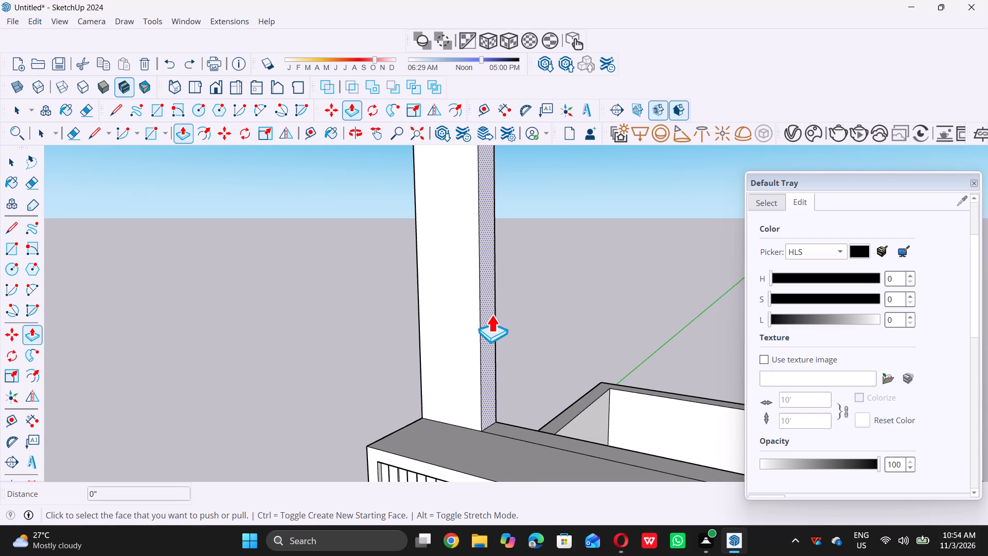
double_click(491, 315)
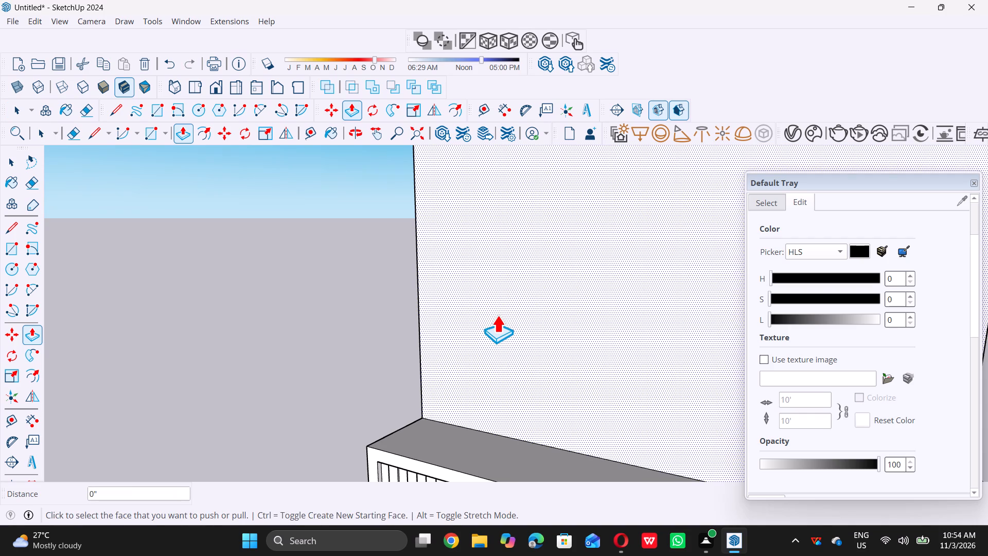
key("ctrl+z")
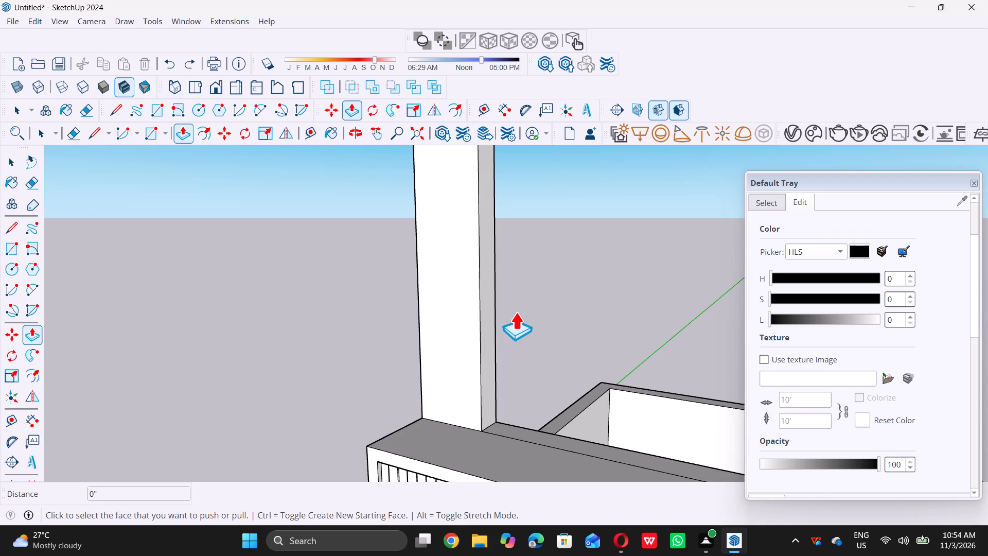
Push/pull the left post's inner side face outward by 1' to widen the post.
middle_click_drag(515, 312, 485, 322)
scroll(495, 341, "up", 2)
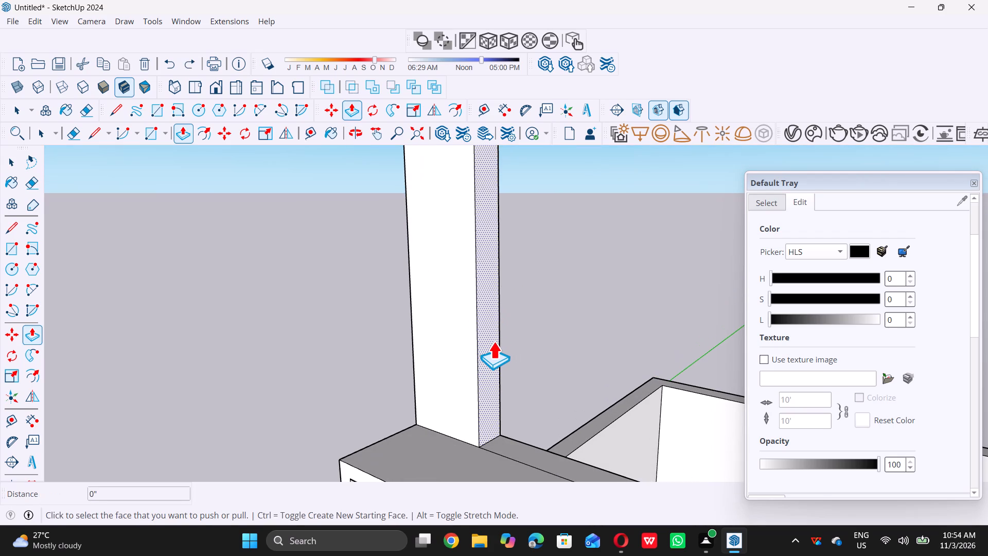
left_click(492, 342)
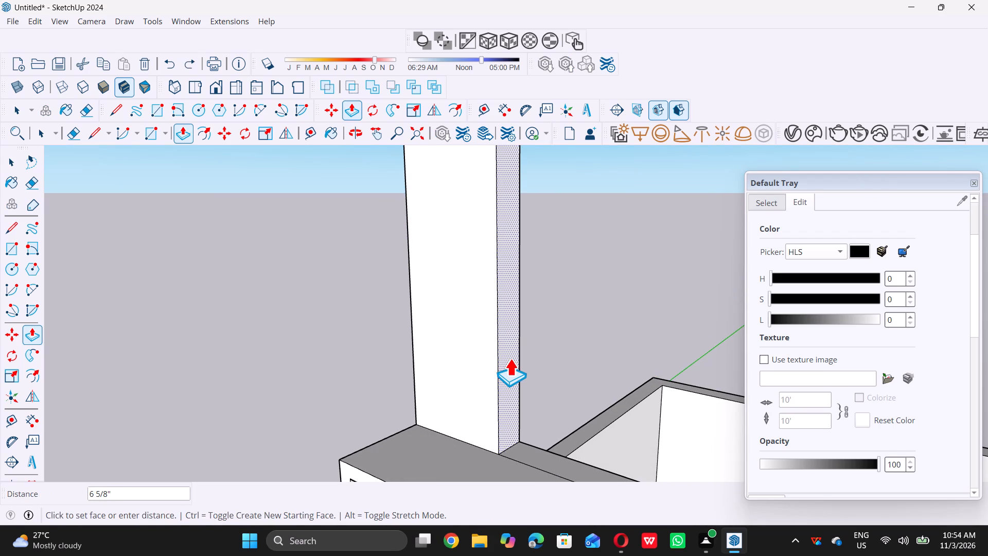
key("1")
key("apostrophe")
key("Return")
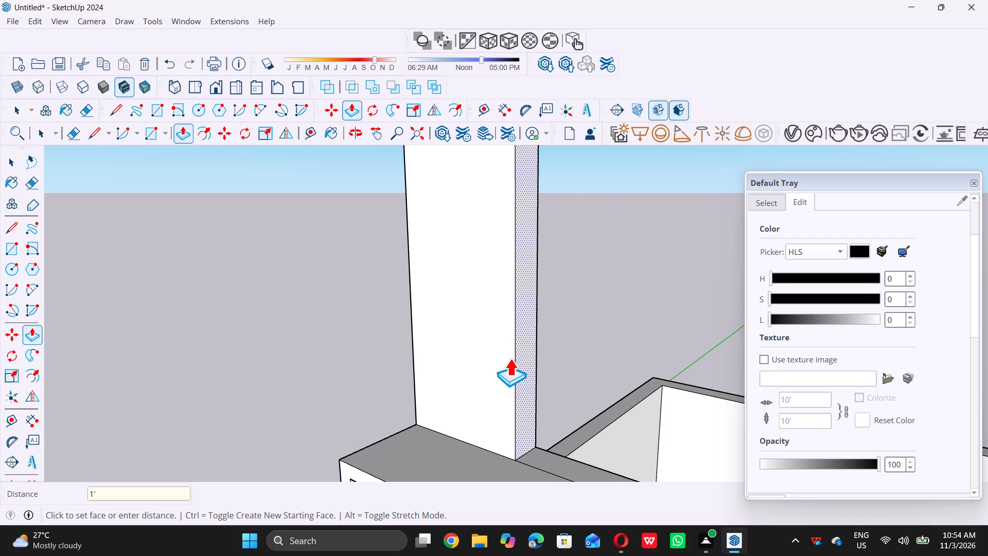
key("space")
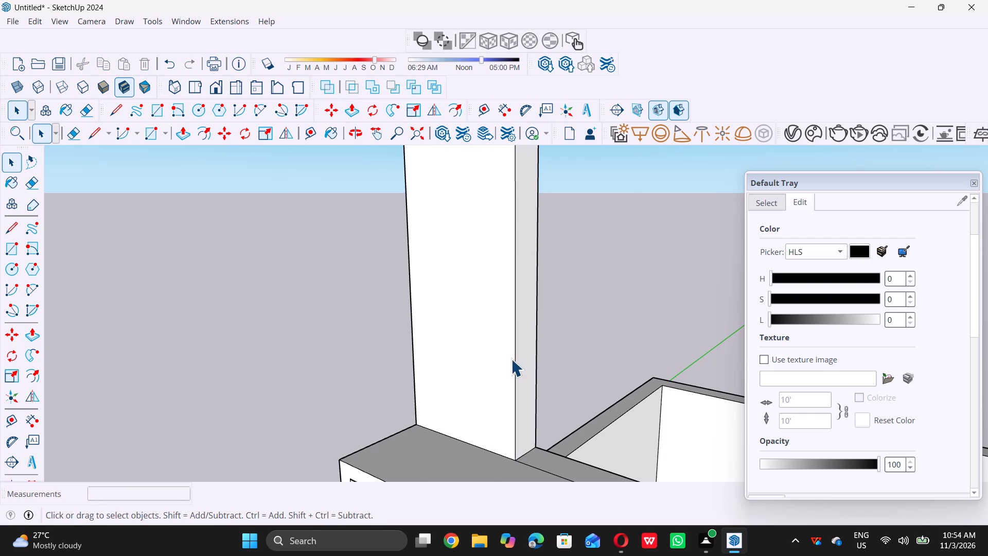
Examine the facade from the front to compare the widths of the two posts.
scroll(511, 359, "down", 20)
scroll(511, 359, "down", 4)
middle_click_drag(539, 388, 659, 333)
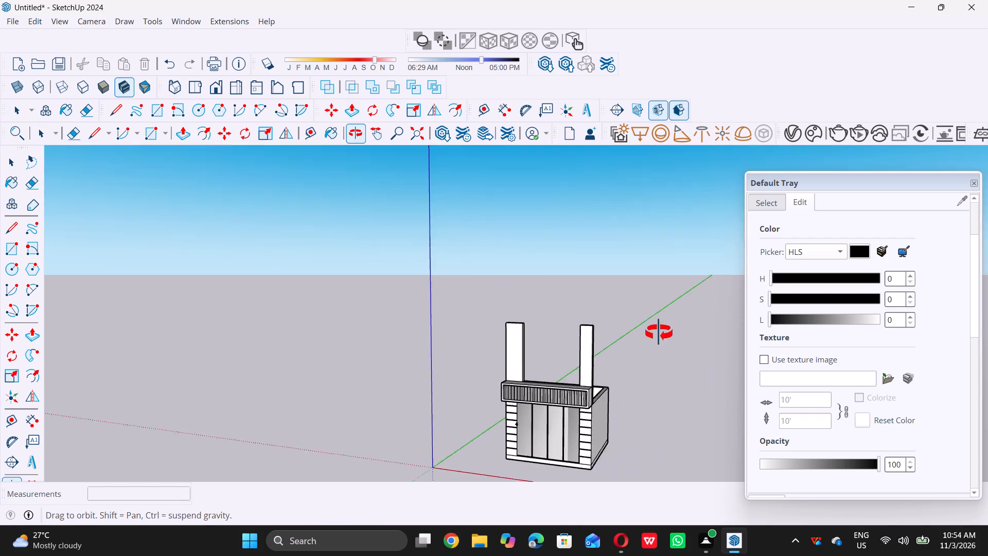
middle_click_drag(659, 333, 650, 300)
middle_click(650, 301)
middle_click_drag(528, 340, 574, 362)
middle_click(574, 362)
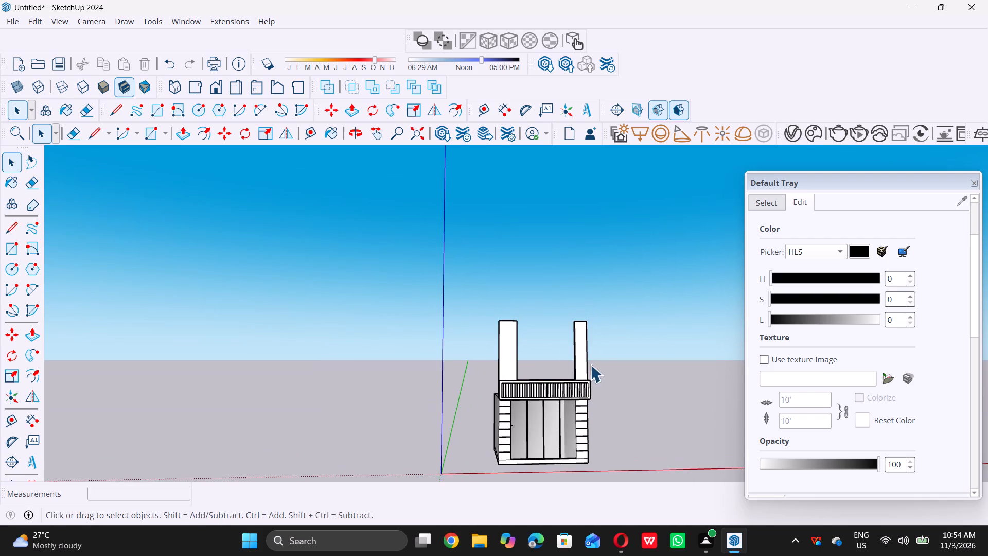
scroll(603, 364, "up", 5)
middle_click_drag(605, 364, 562, 393)
scroll(571, 367, "up", 5)
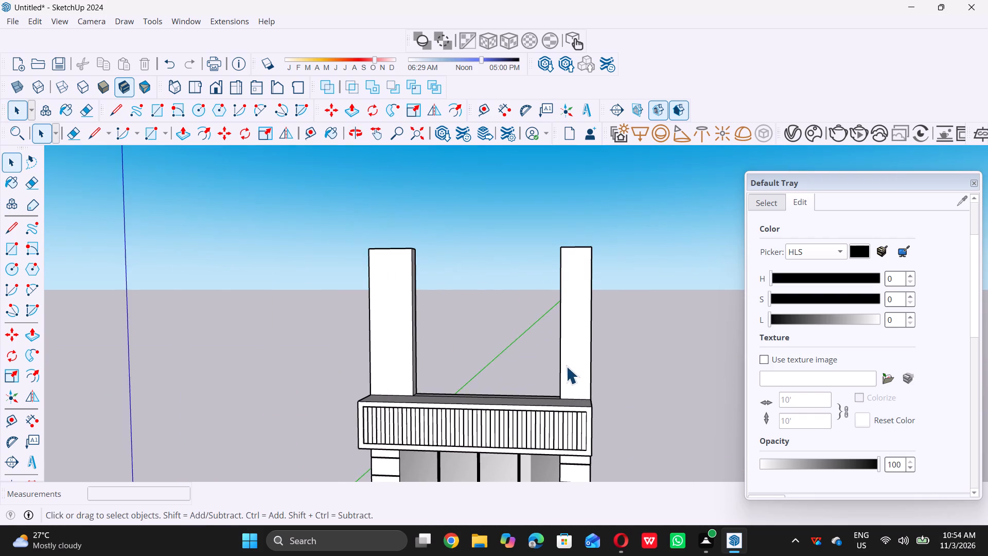
scroll(564, 366, "down", 3)
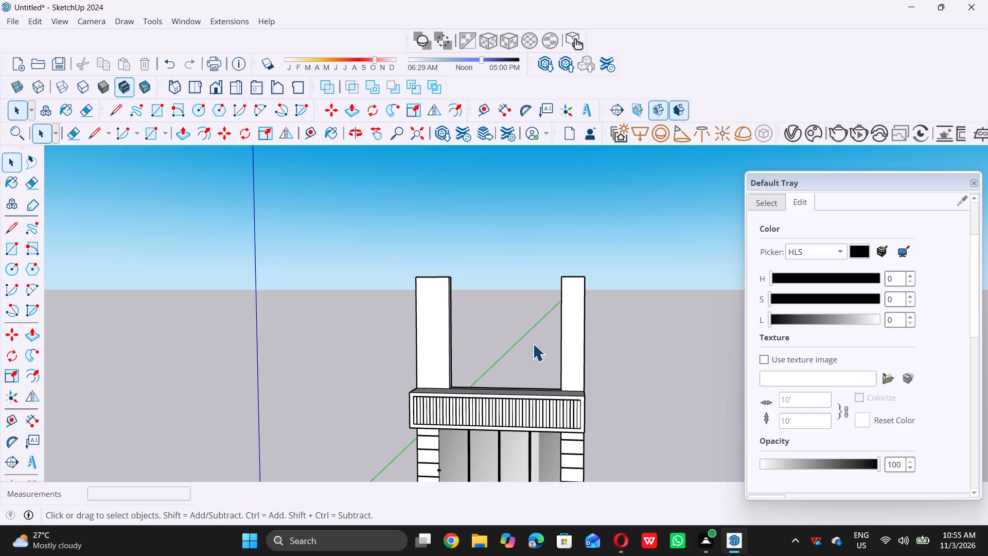
Push/pull the right post's inner side face toward the left post by 1'.
scroll(532, 341, "down", 1)
middle_click_drag(515, 324, 689, 382)
scroll(557, 333, "up", 3)
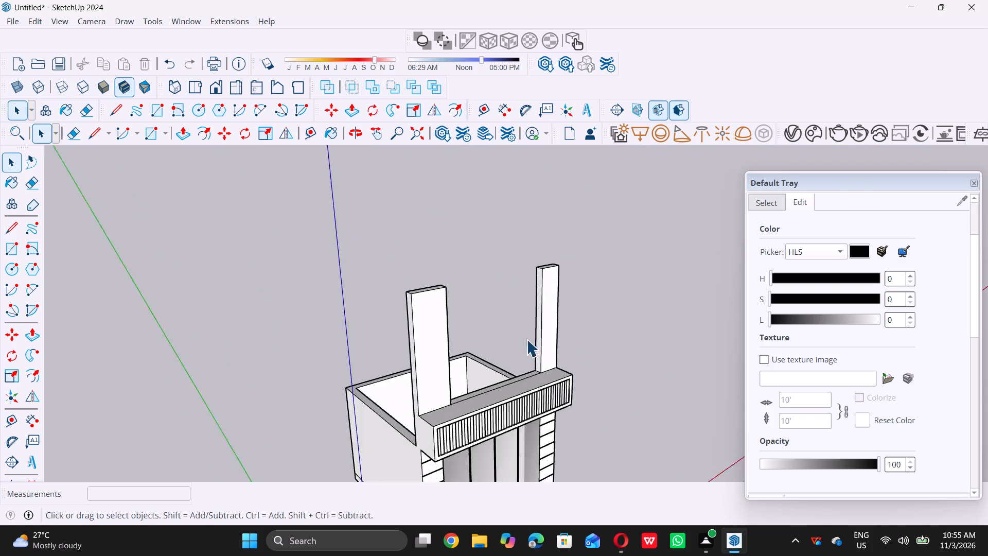
scroll(526, 339, "up", 15)
left_click(538, 333)
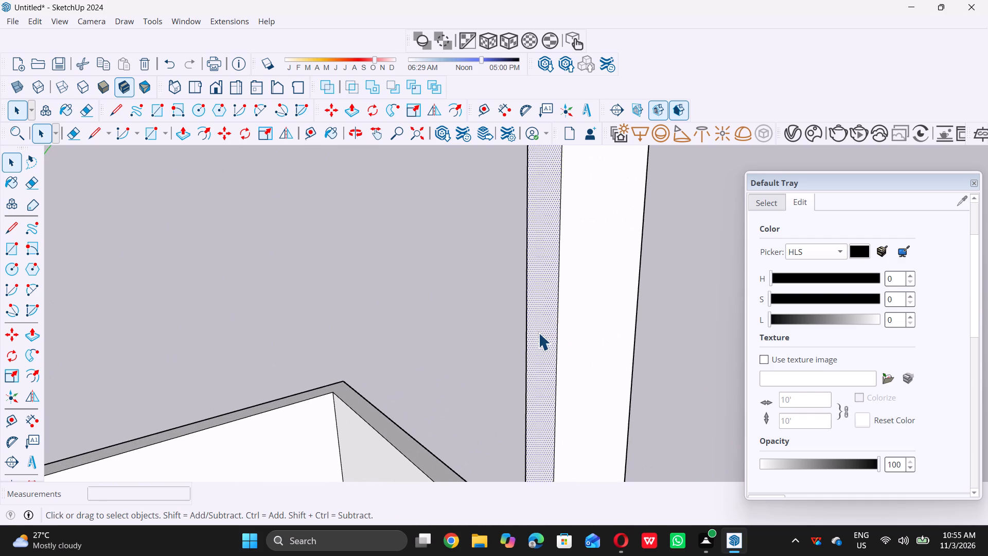
key("p")
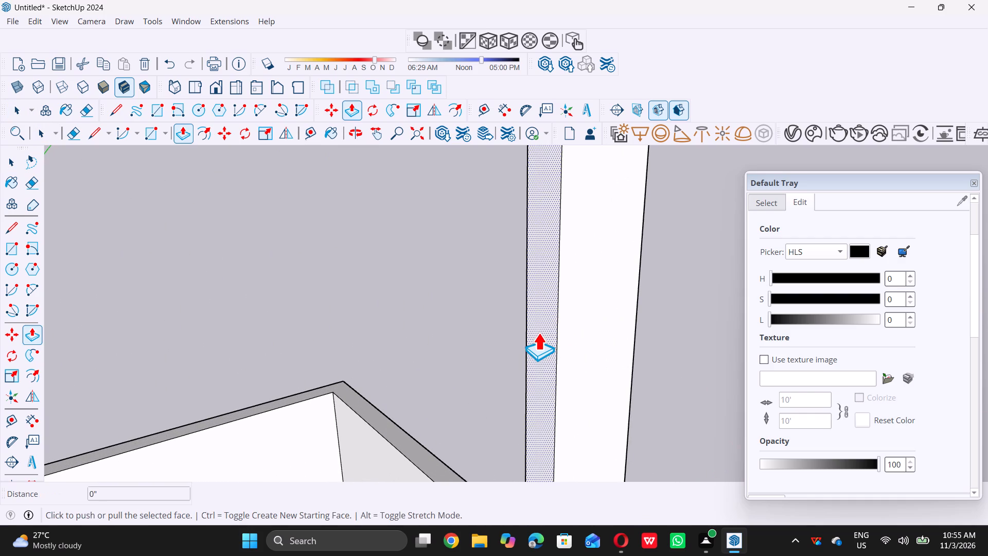
left_click(538, 333)
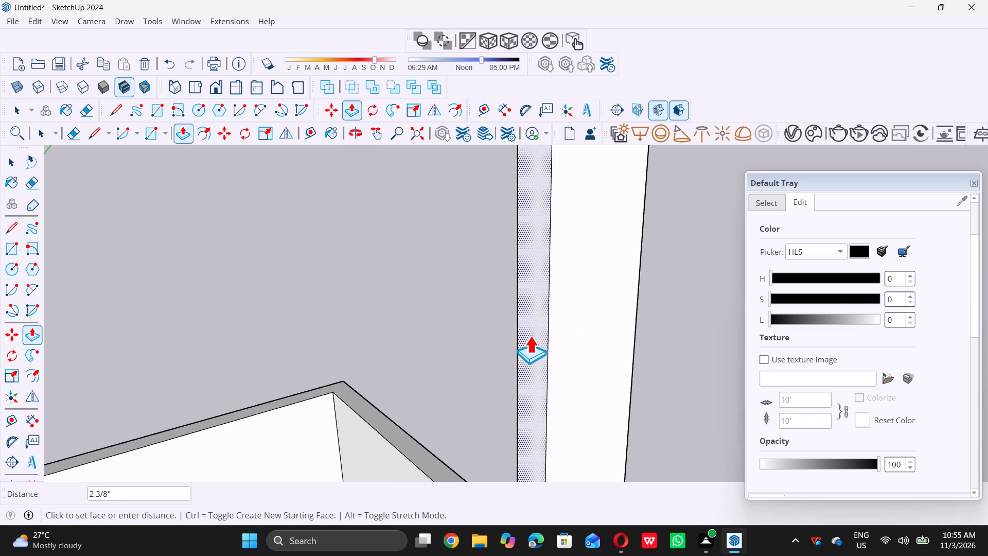
type("1'")
key("Return")
scroll(531, 339, "down", 8)
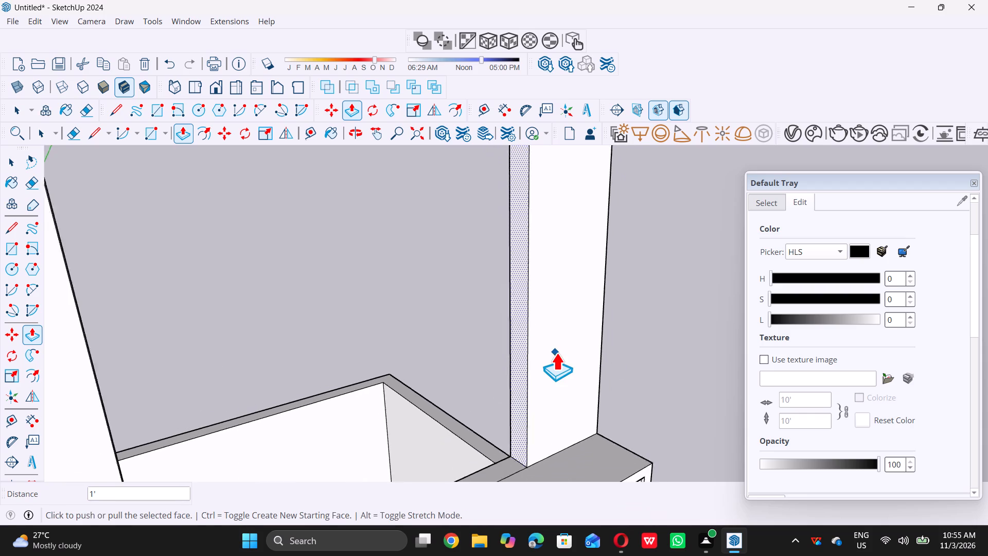
key("space")
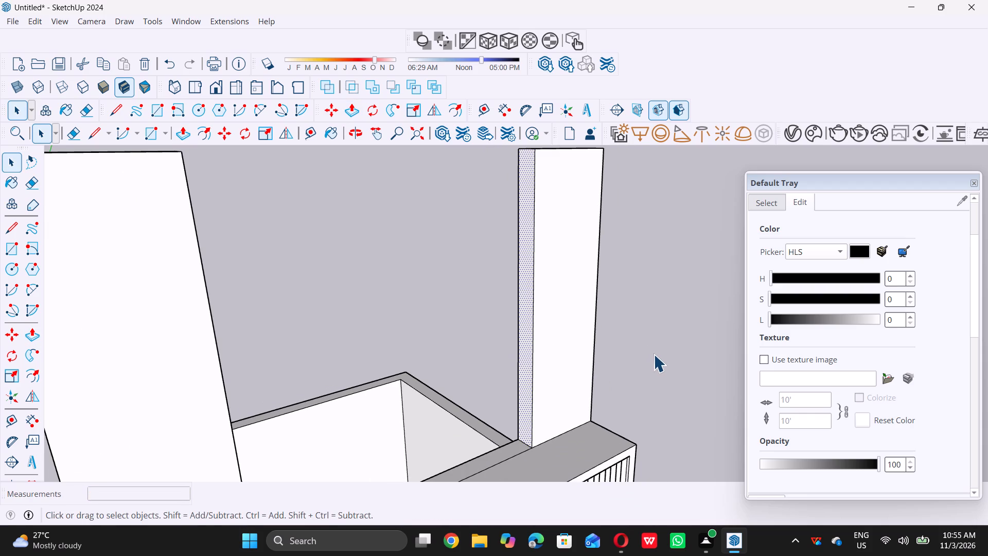
Examine the facade and its two widened posts from the front and from an angle.
scroll(546, 345, "down", 11)
middle_click_drag(522, 315, 377, 264)
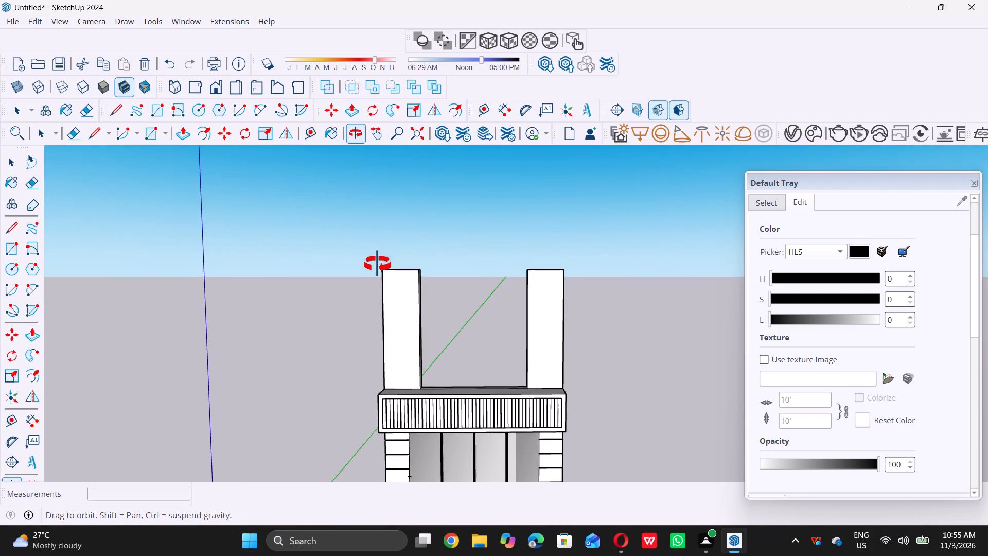
middle_click_drag(377, 264, 385, 249)
middle_click_drag(455, 268, 374, 294)
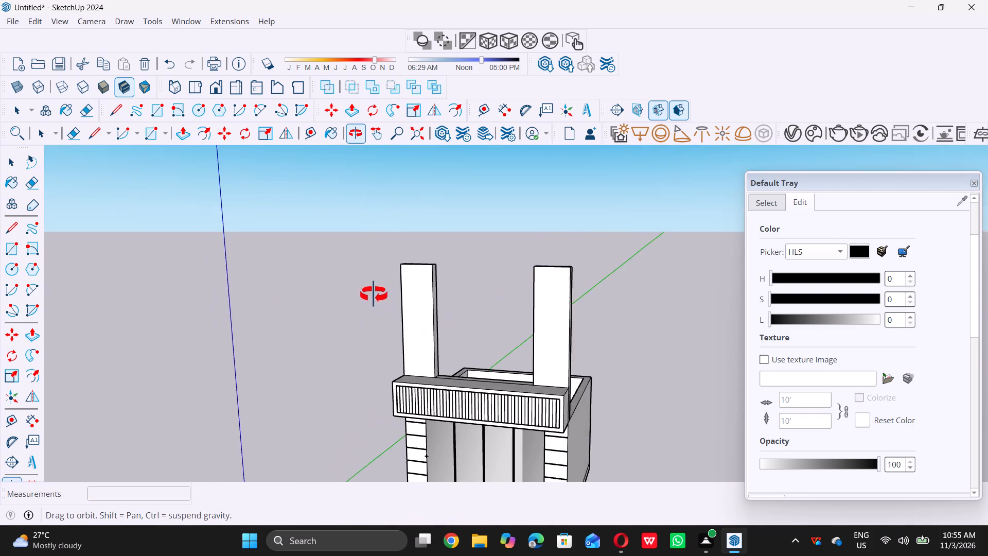
middle_click_drag(374, 294, 370, 292)
middle_click_drag(451, 339, 514, 281)
scroll(514, 281, "down", 1)
scroll(514, 281, "up", 1)
scroll(514, 281, "down", 2)
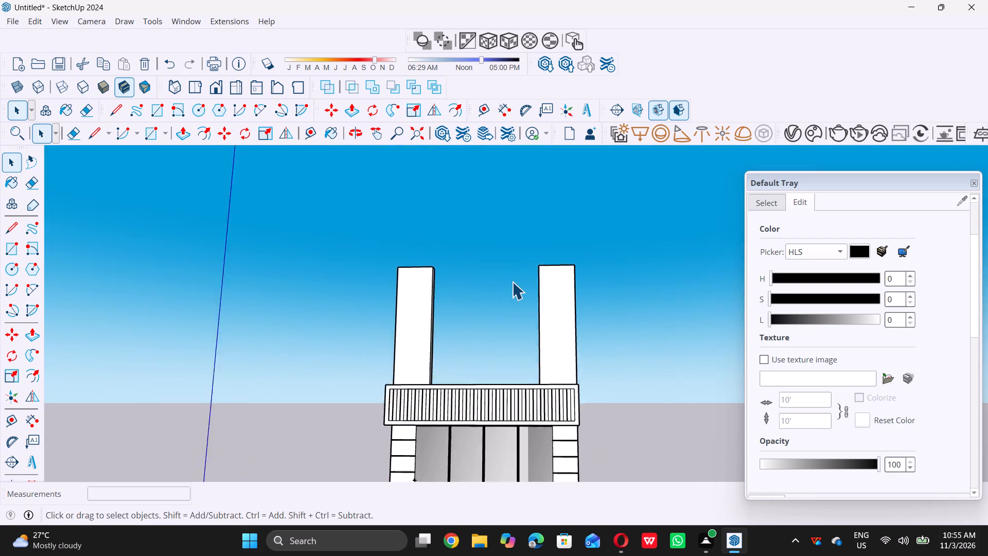
scroll(512, 282, "down", 9)
middle_click_drag(520, 361, 501, 427)
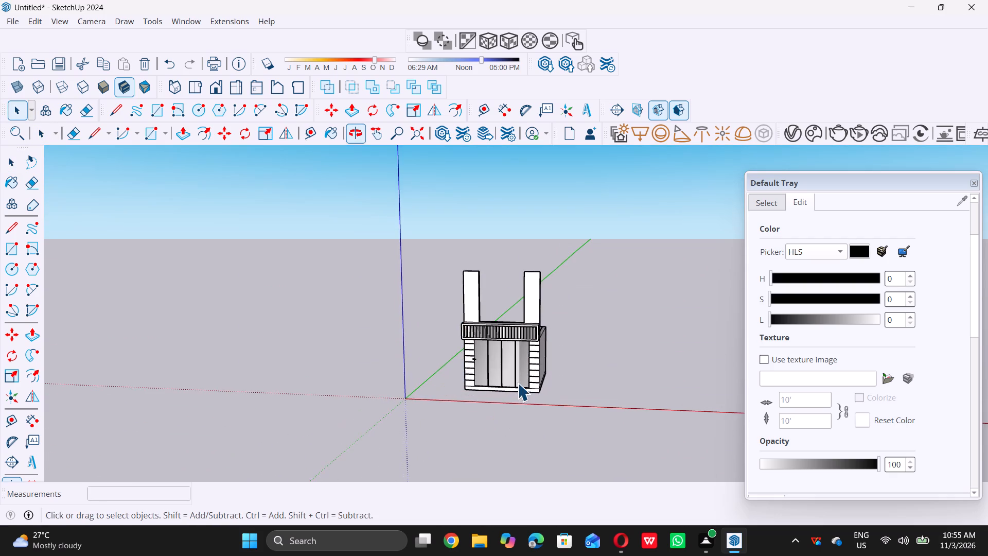
scroll(518, 382, "up", 6)
scroll(514, 379, "down", 6)
middle_click_drag(487, 373, 514, 325)
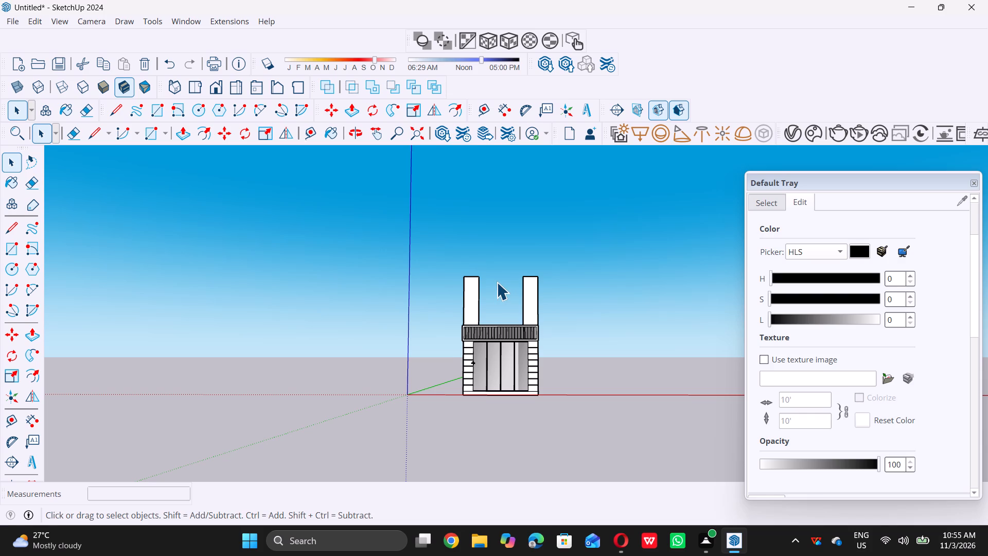
middle_click_drag(500, 271, 390, 305)
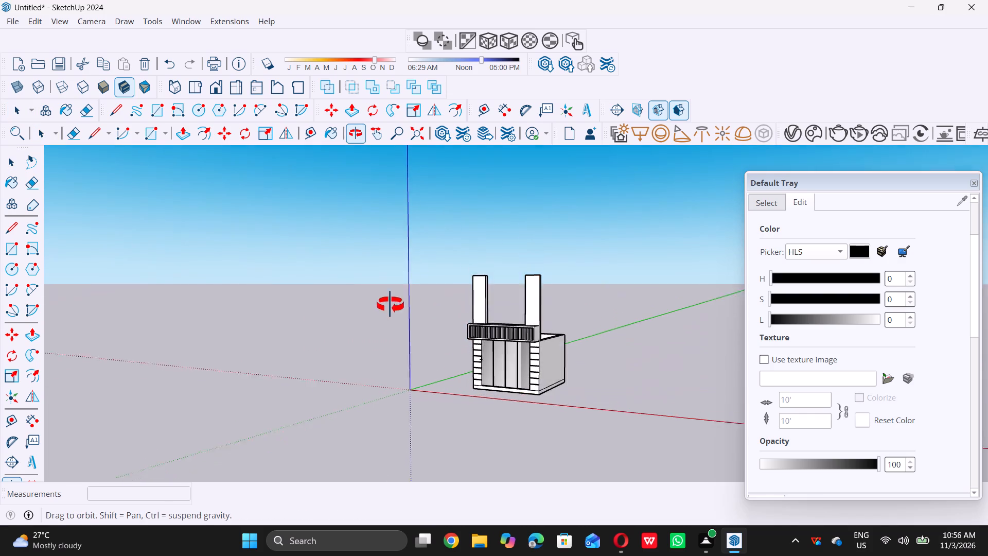
middle_click_drag(390, 305, 347, 314)
middle_click(345, 315)
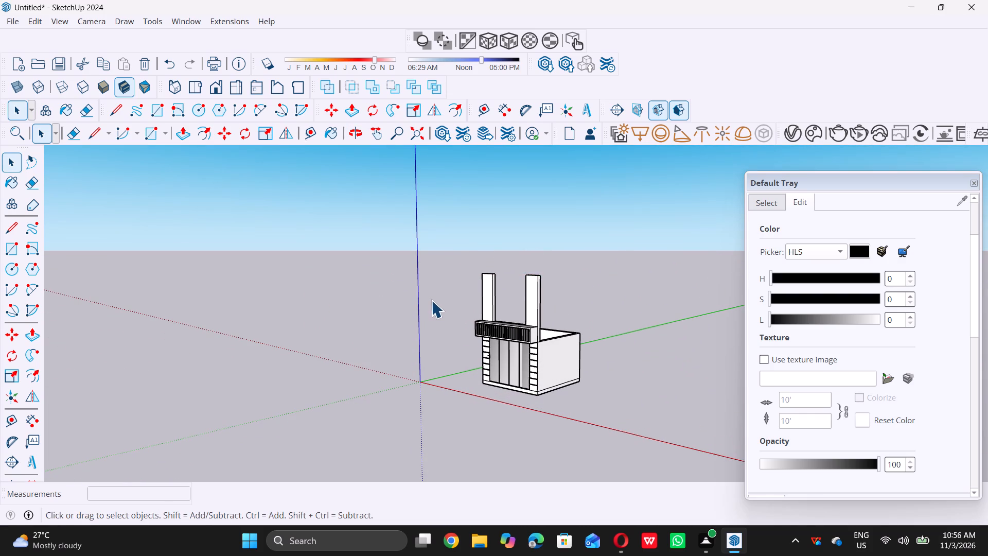
Place a guide line 2' below the top edge of the left post's inner side face.
middle_click_drag(507, 266, 482, 274)
scroll(506, 266, "up", 1)
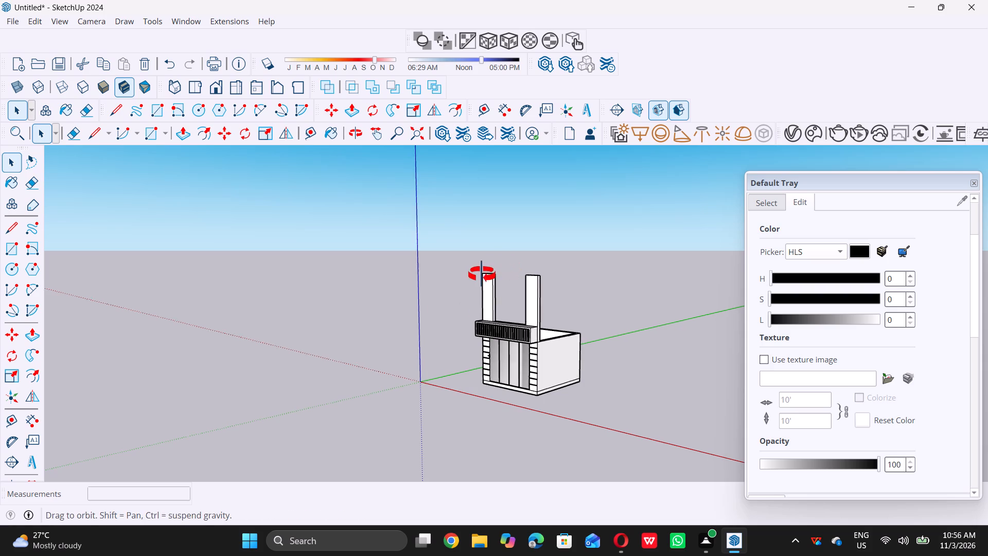
middle_click_drag(482, 274, 477, 277)
scroll(498, 280, "up", 17)
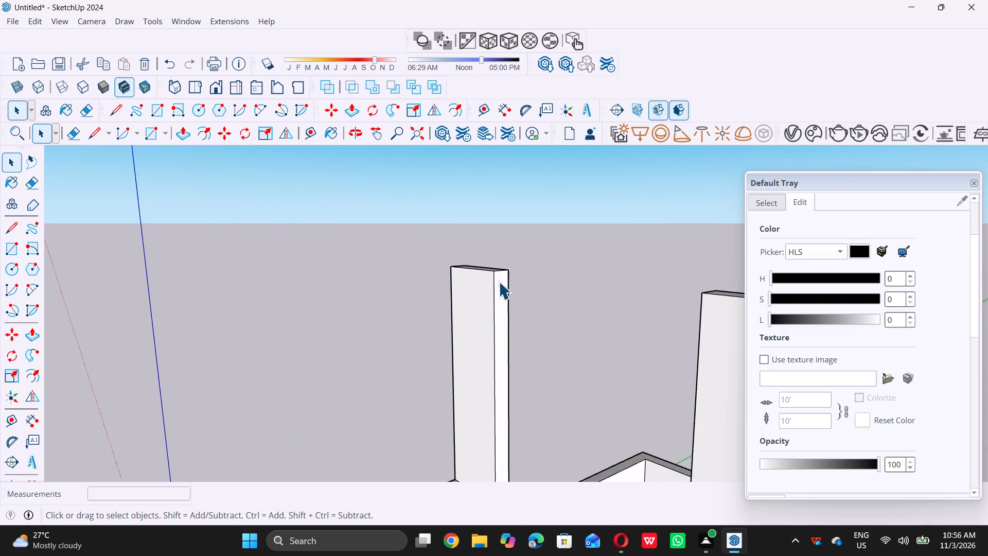
scroll(499, 282, "up", 2)
key("t")
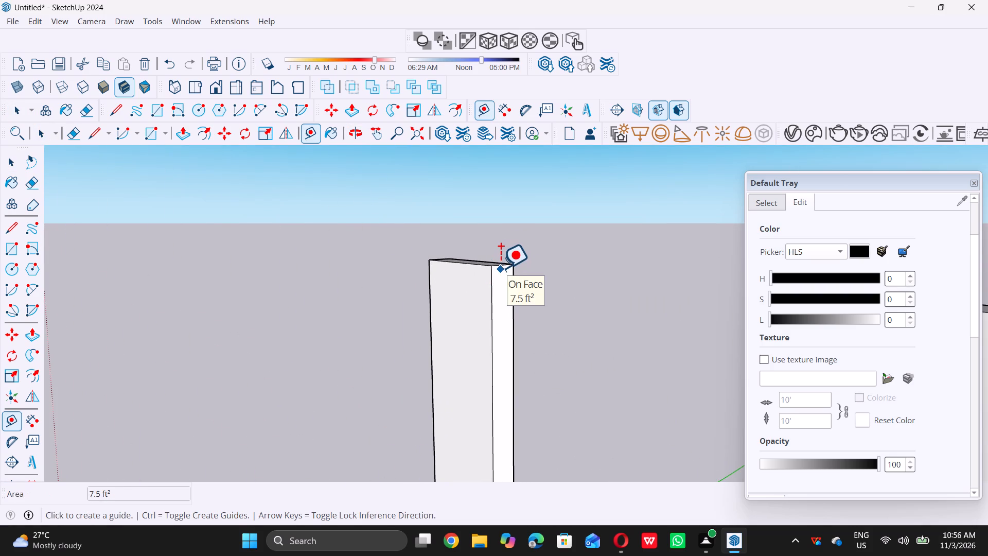
left_click(501, 266)
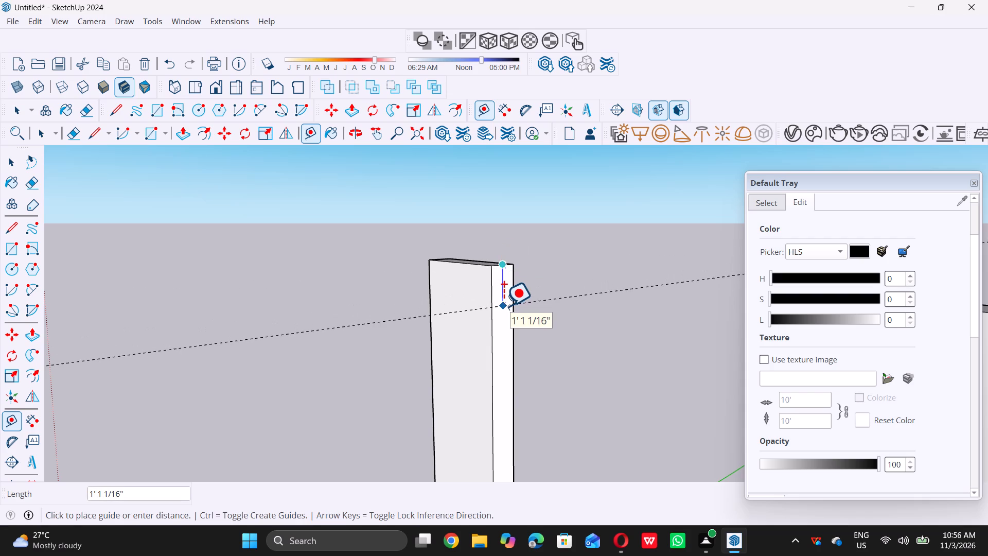
type("2'")
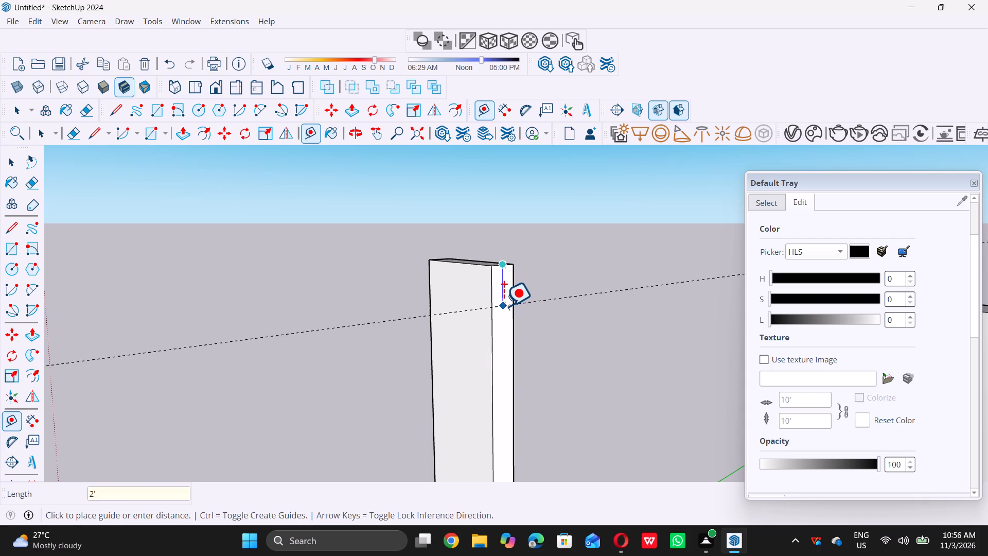
key("Return")
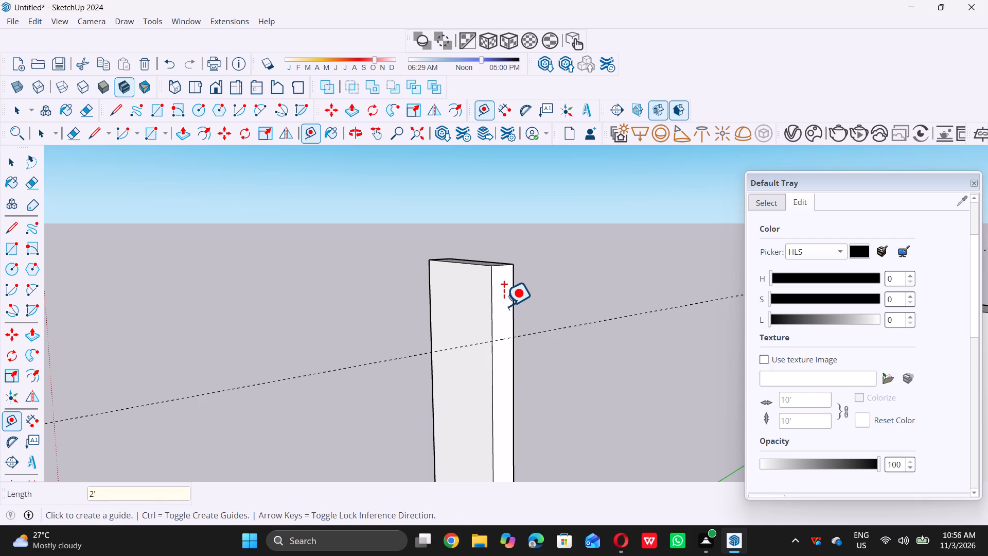
key("space")
Draw a 2' by 9" rectangle at the top of the left post's inner side face, down to the guide line.
key("r")
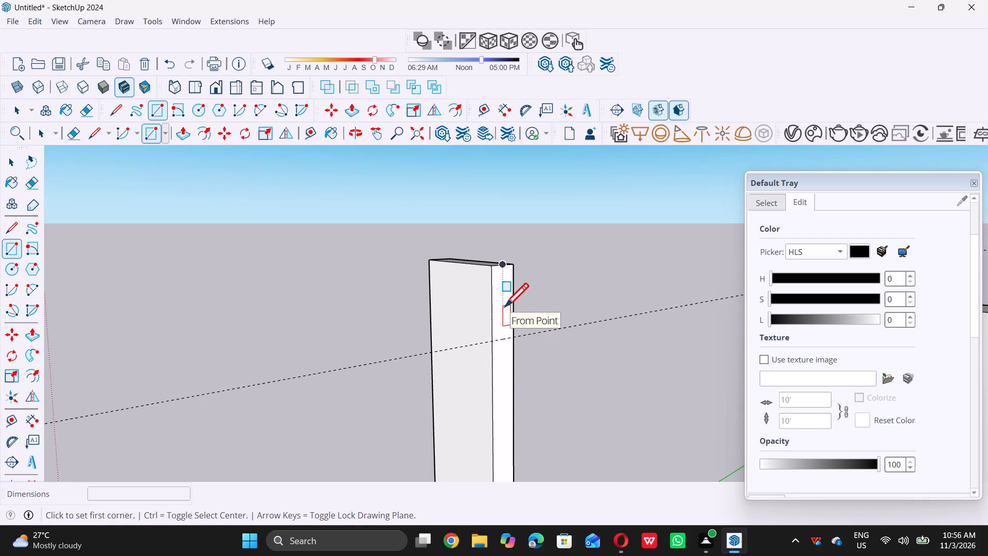
double_click(491, 269)
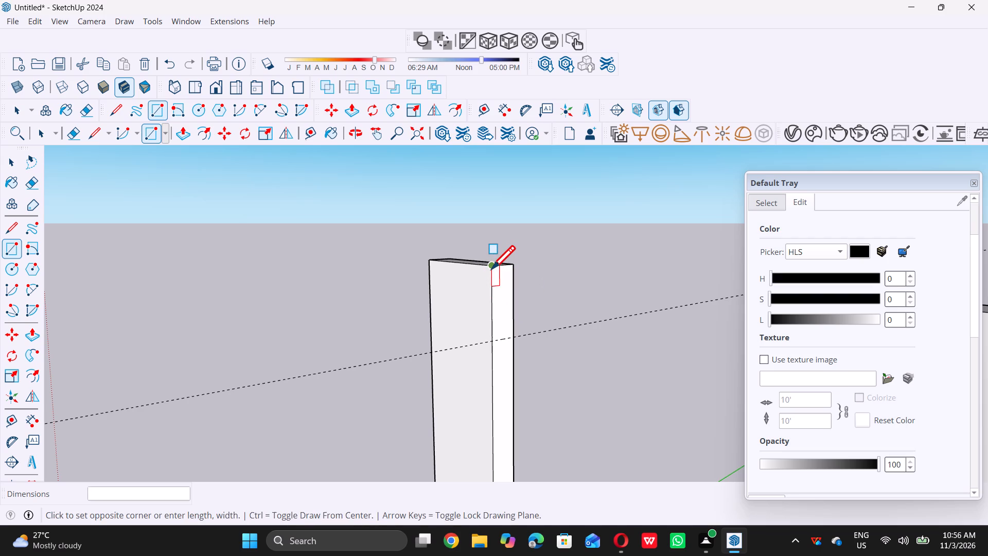
left_click(514, 338)
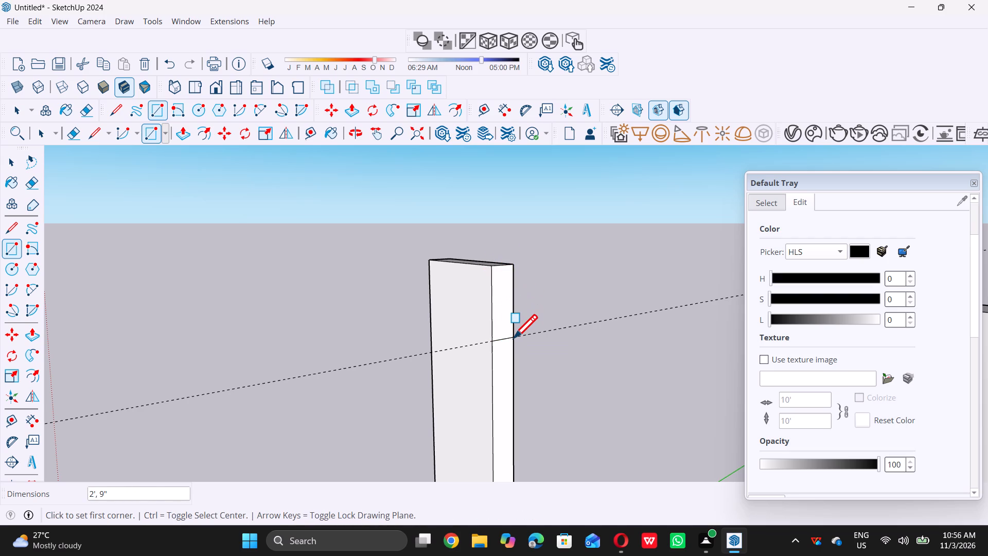
key("space")
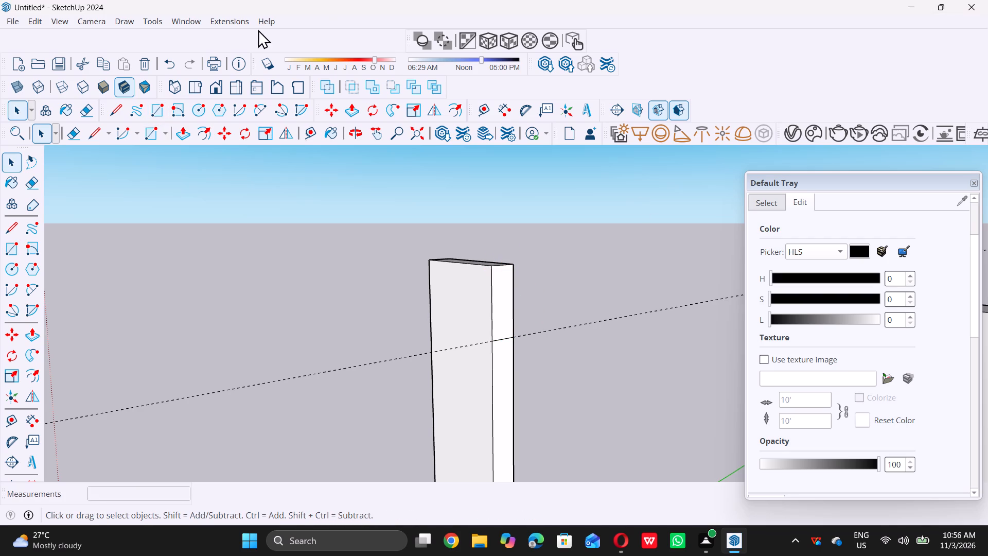
Delete all guides from the model.
left_click(32, 19)
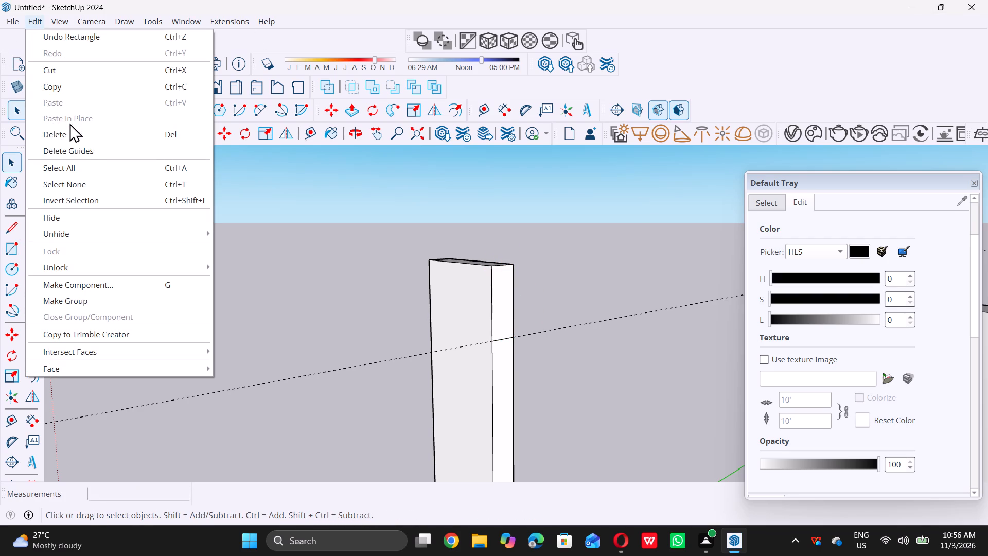
left_click(78, 147)
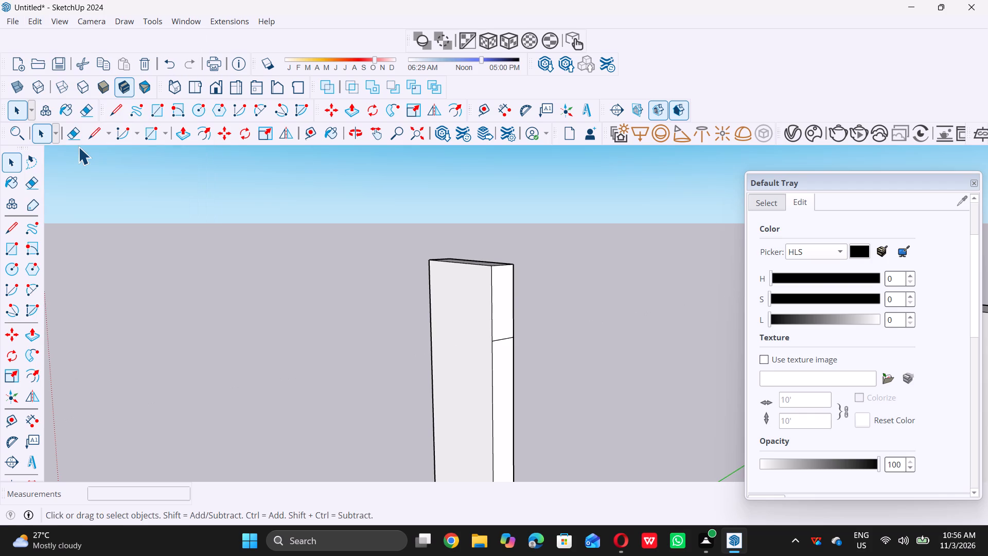
Extrude the 2' by 9" rectangle at the top of the left post 9' across to the right post with Push/Pull.
scroll(167, 189, "down", 5)
scroll(233, 202, "down", 5)
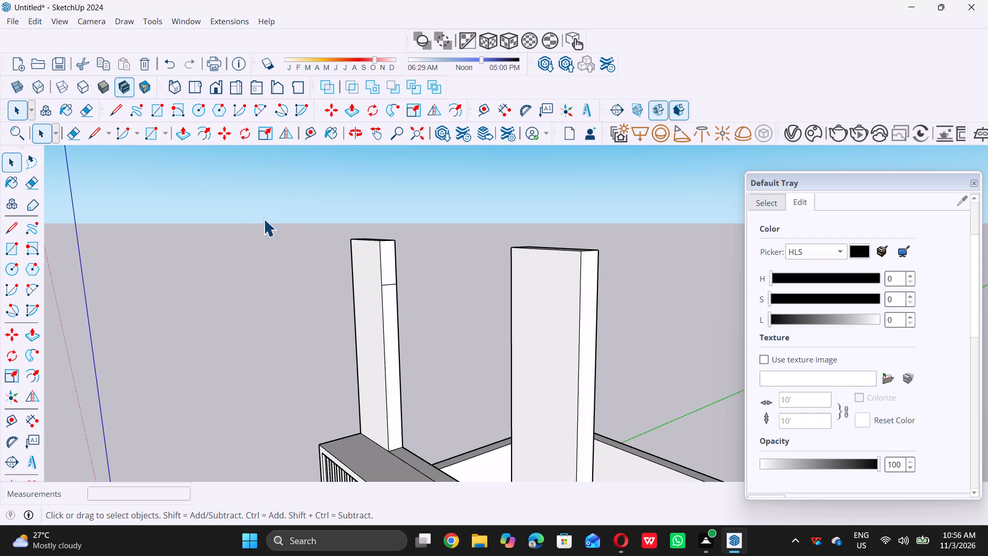
scroll(281, 214, "down", 5)
middle_click_drag(317, 260, 348, 261)
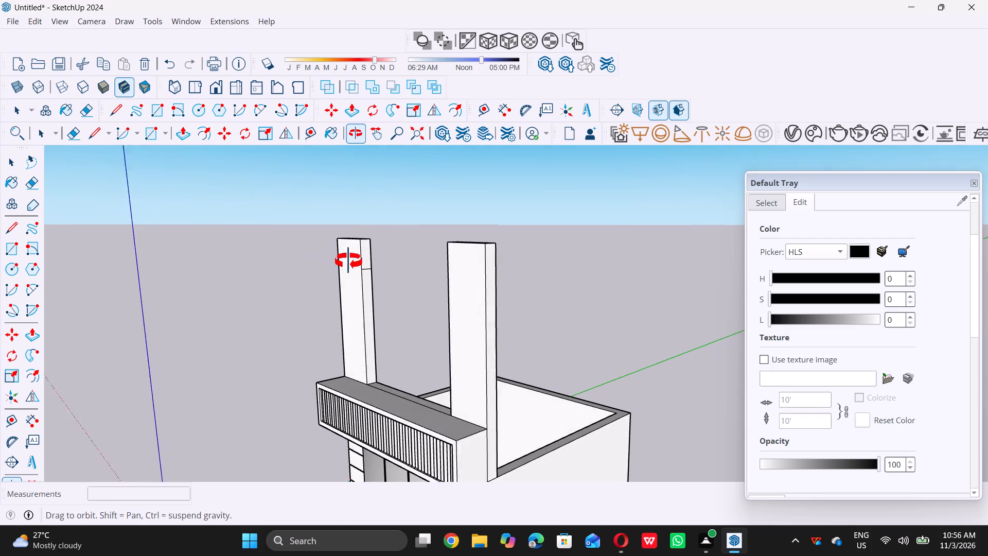
middle_click_drag(348, 261, 351, 262)
scroll(365, 250, "up", 6)
scroll(347, 248, "down", 2)
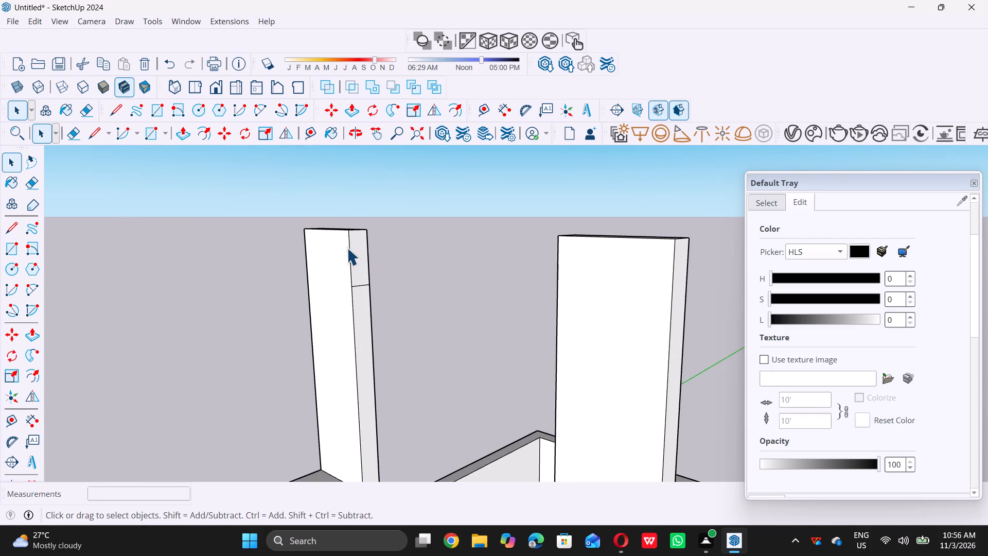
scroll(347, 248, "down", 5)
middle_click_drag(333, 261, 382, 307)
scroll(330, 260, "up", 3)
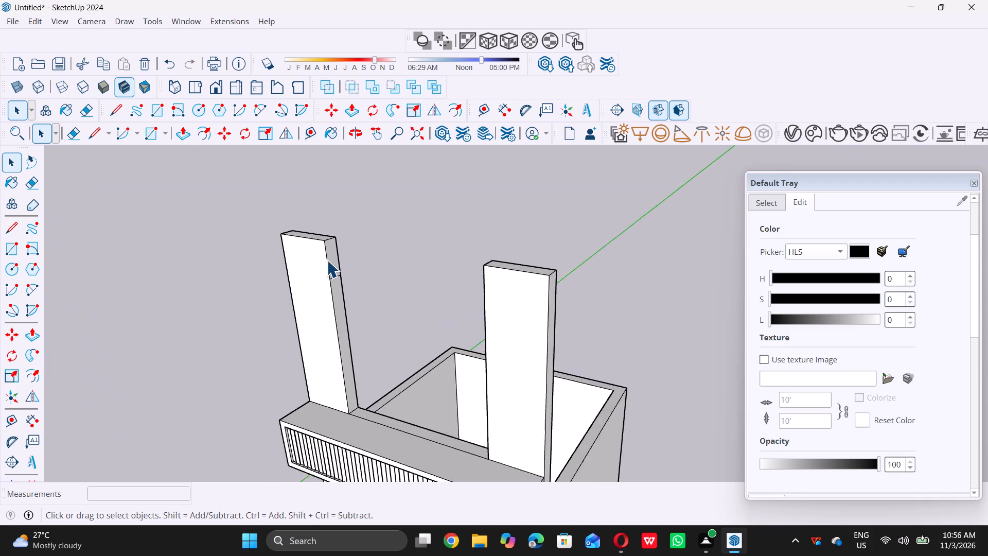
scroll(327, 260, "up", 3)
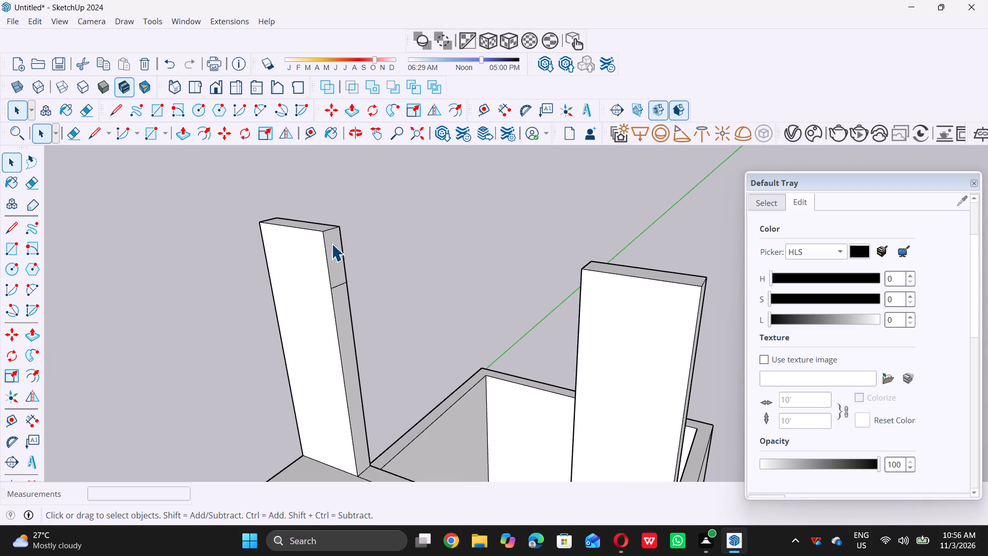
scroll(331, 244, "up", 2)
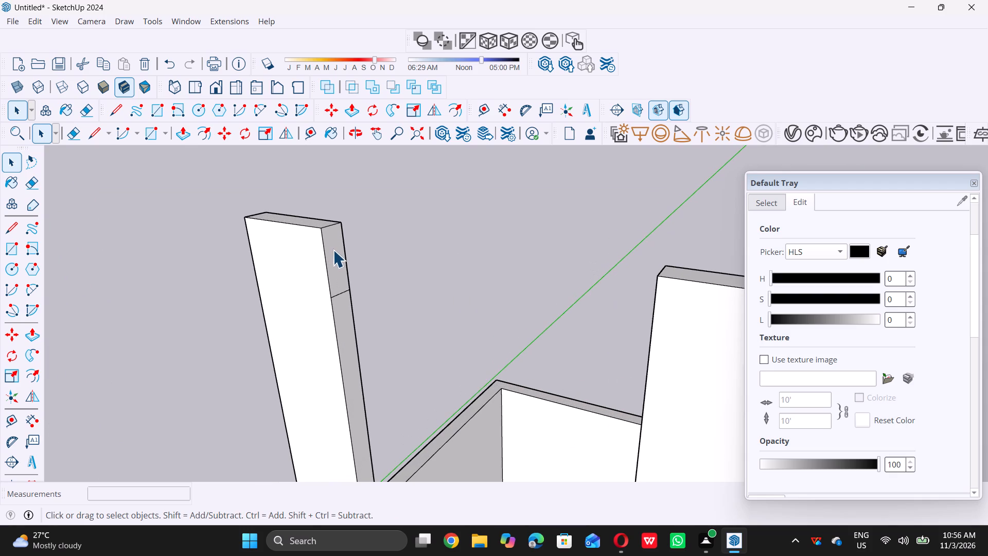
left_click(333, 250)
key("p")
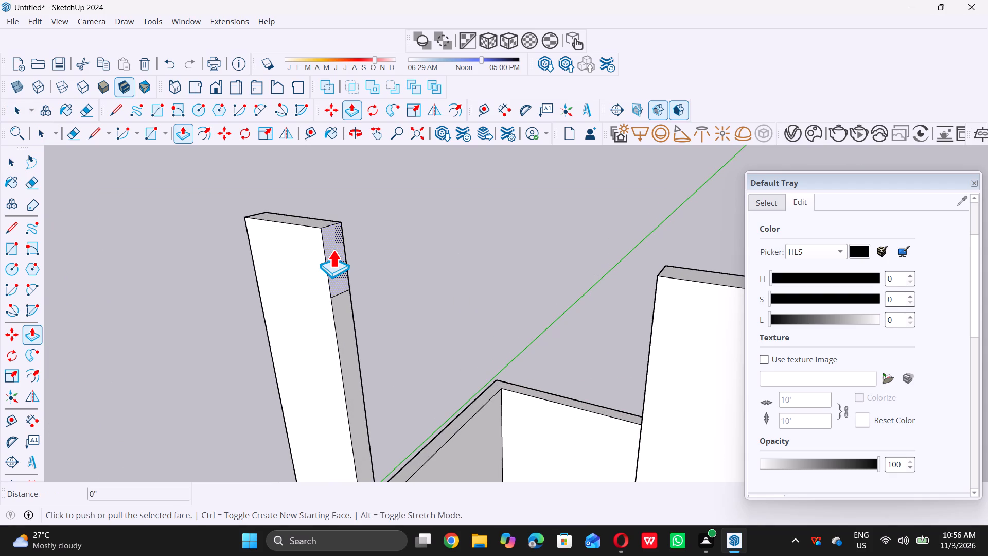
left_click(333, 250)
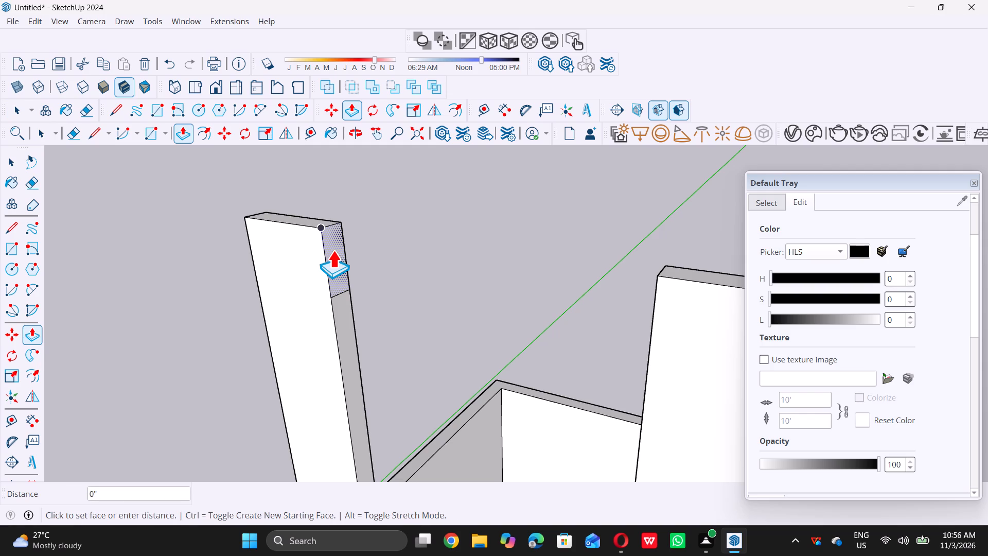
scroll(420, 294, "down", 10)
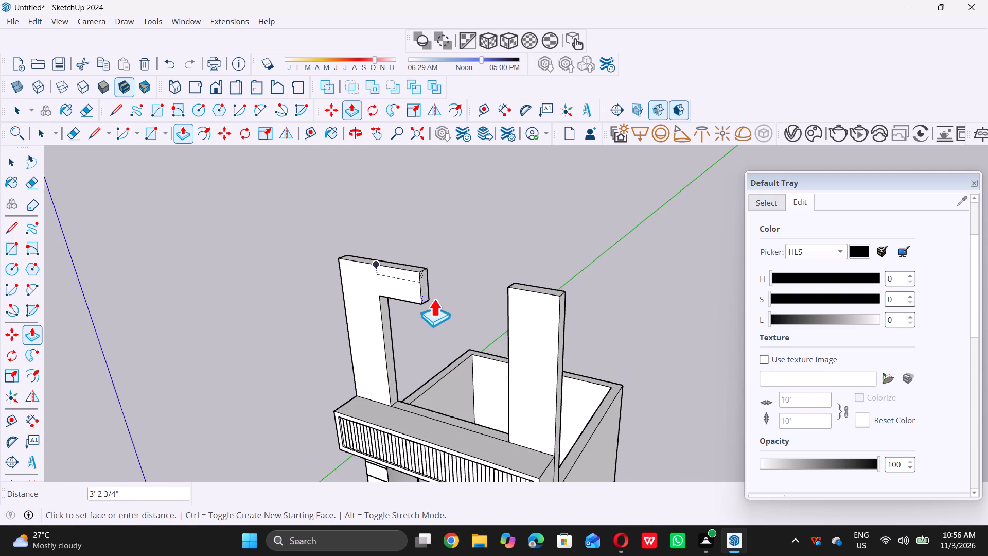
left_click(499, 319)
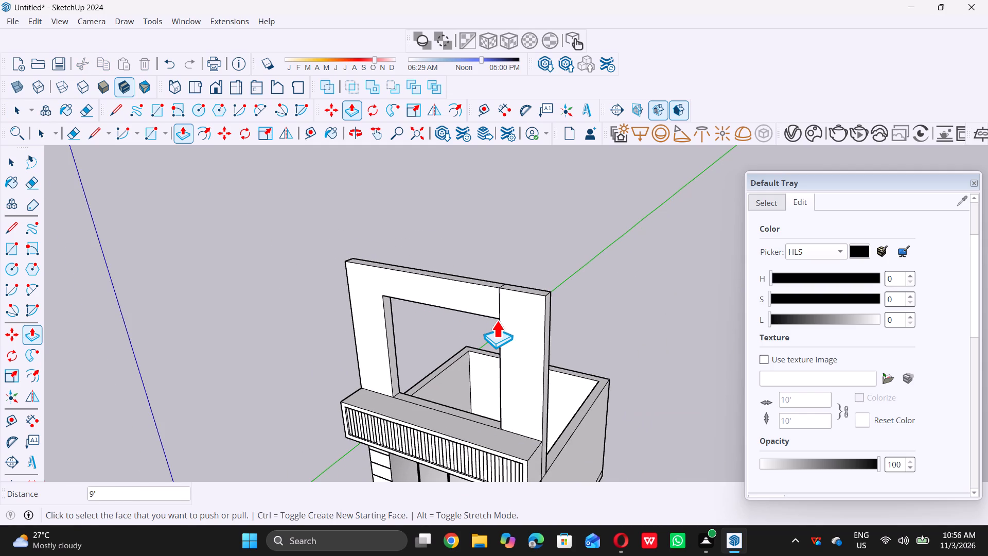
key("space")
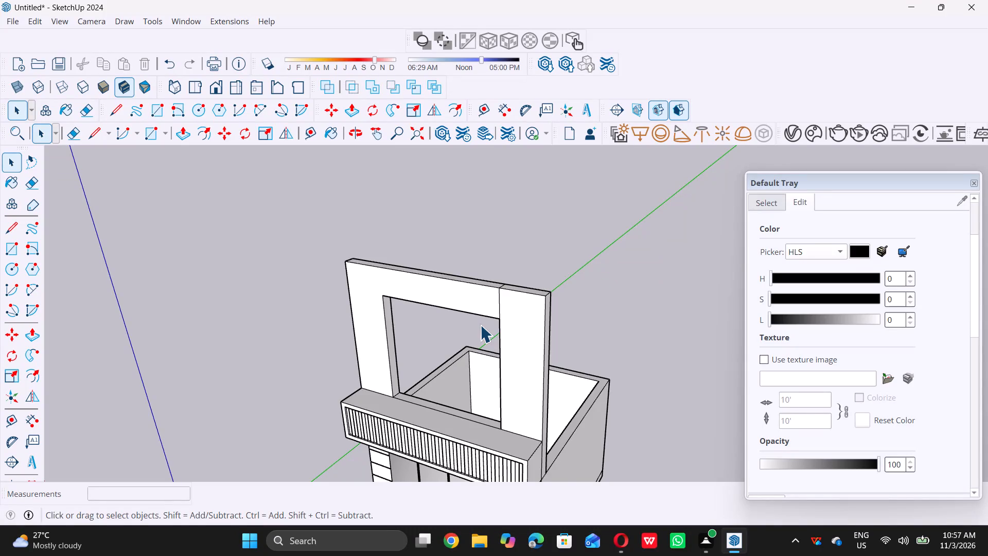
Examine the joined posts and the whole facade from the front and from both sides.
scroll(466, 303, "down", 6)
middle_click_drag(421, 305, 481, 257)
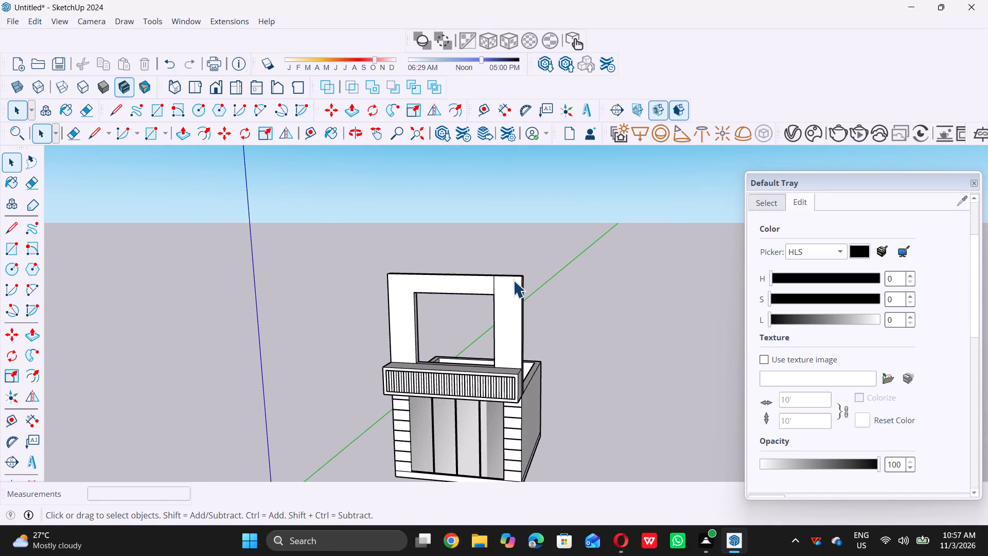
scroll(513, 280, "up", 5)
scroll(489, 265, "down", 6)
middle_click_drag(470, 290, 499, 258)
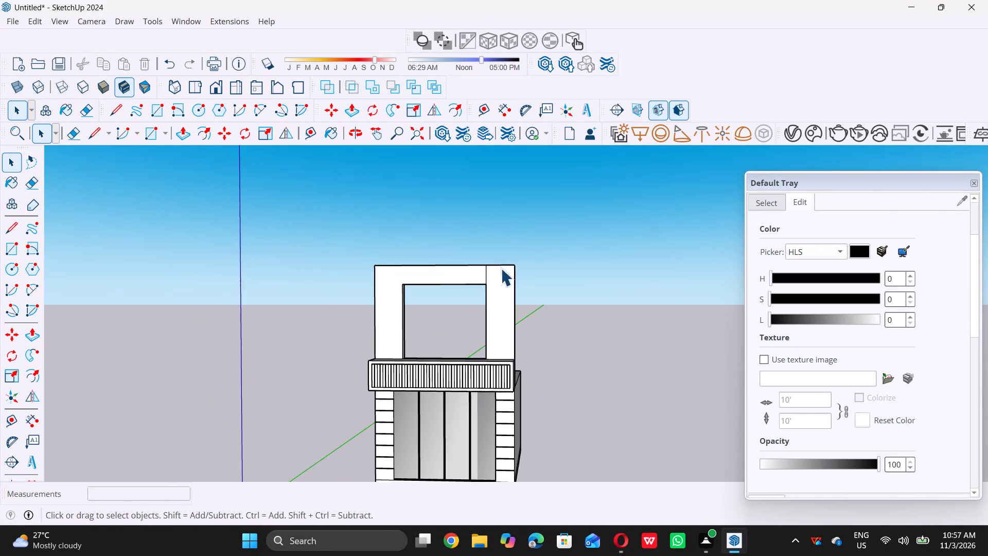
scroll(497, 276, "up", 6)
scroll(498, 265, "down", 5)
middle_click_drag(498, 253, 489, 265)
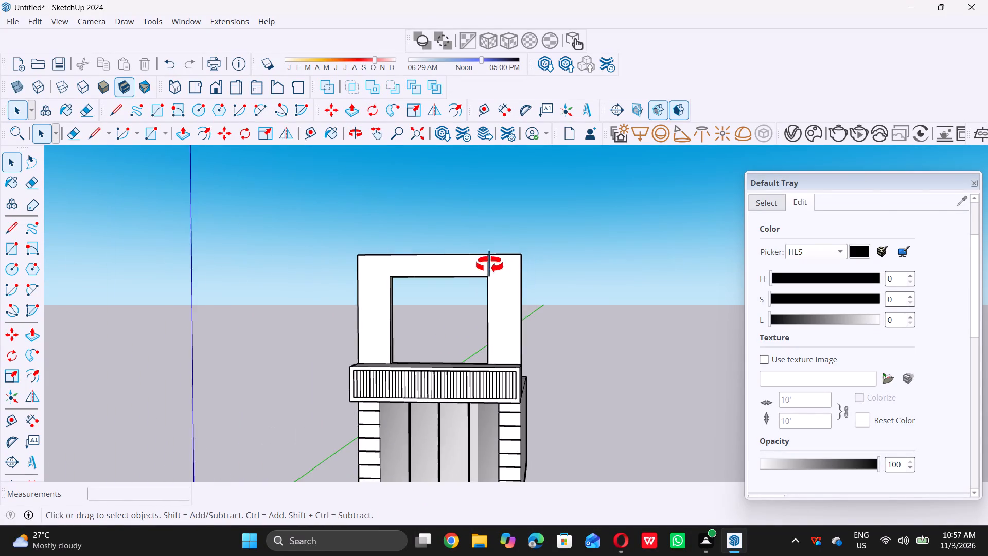
middle_click_drag(489, 265, 348, 344)
scroll(444, 271, "down", 5)
middle_click_drag(408, 337, 661, 233)
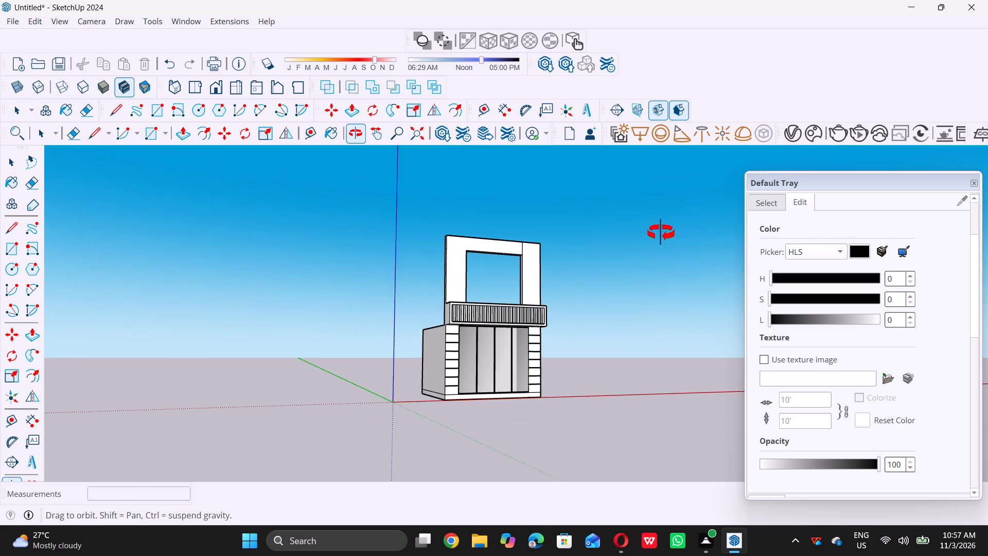
middle_click_drag(661, 233, 570, 271)
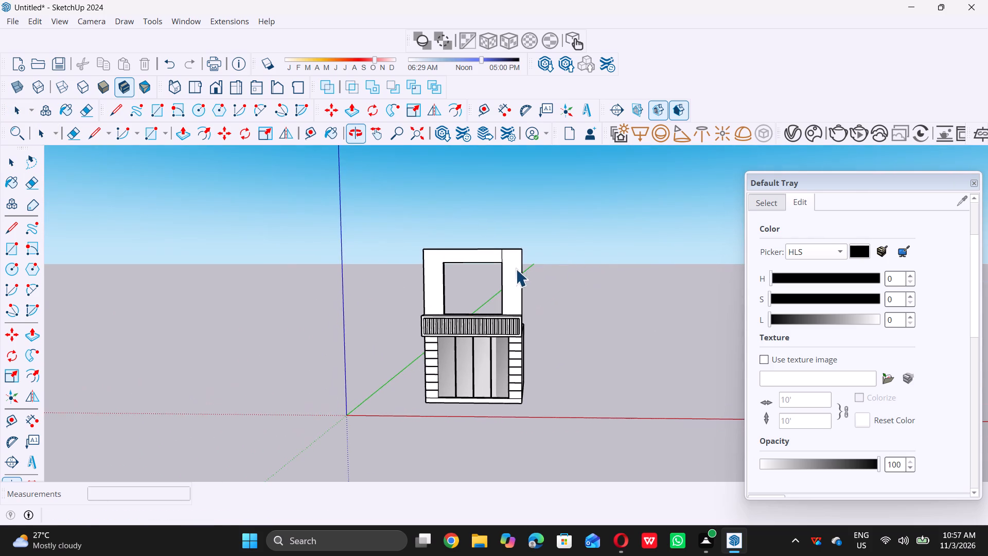
scroll(513, 265, "up", 10)
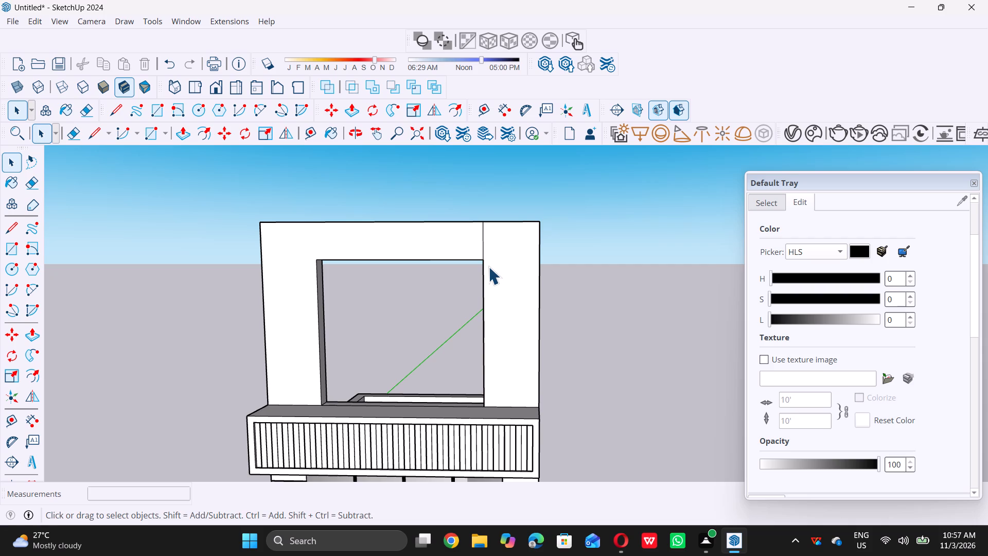
Place a guide line 2' above the bottom edge of the left post's inner side face.
middle_click_drag(364, 357, 279, 382)
scroll(364, 358, "up", 7)
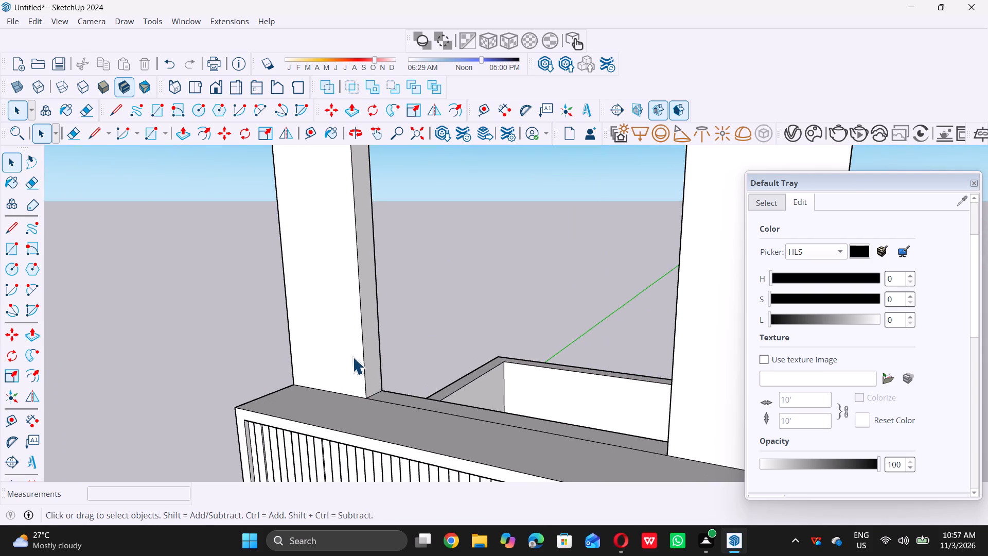
middle_click_drag(338, 357, 289, 345)
scroll(384, 353, "up", 6)
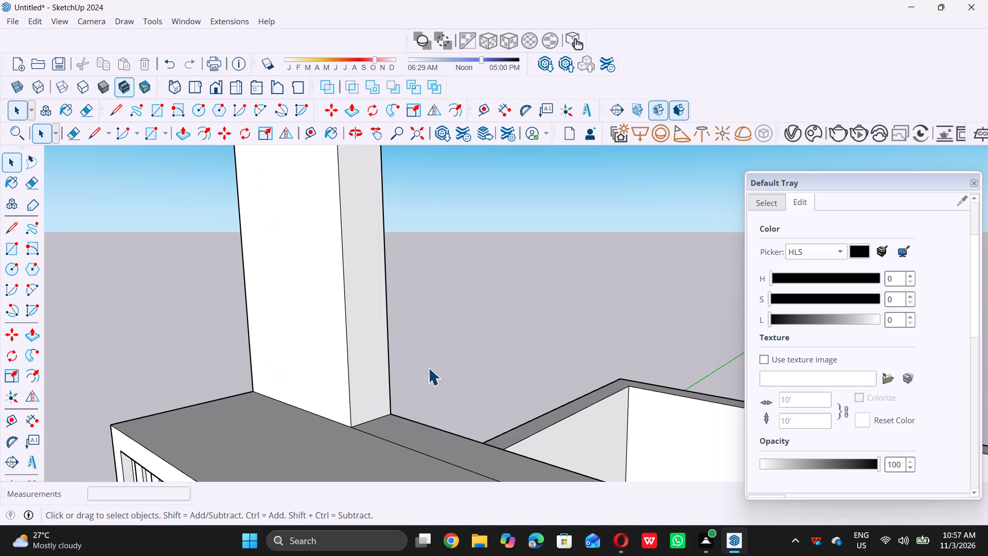
key("t")
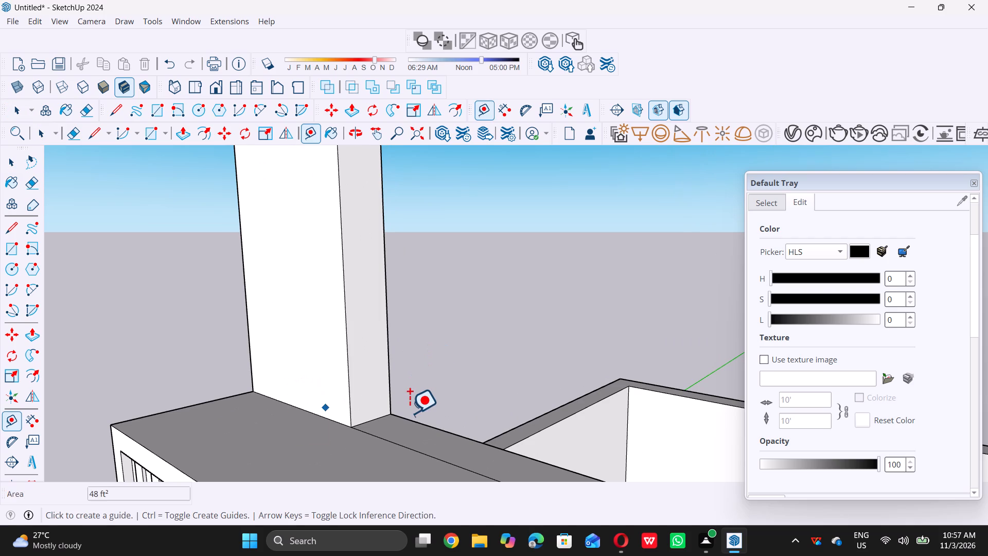
scroll(385, 411, "up", 5)
left_click(369, 420)
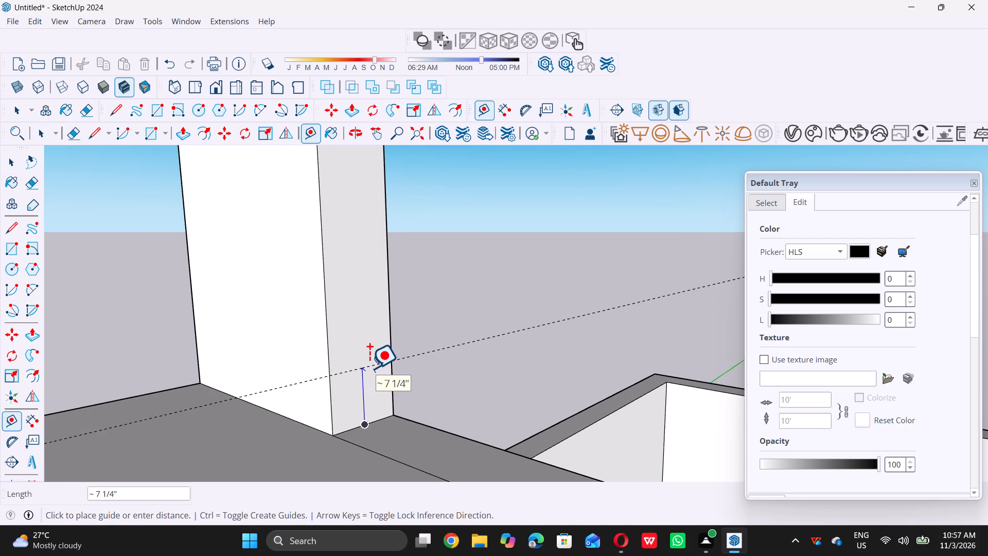
key("2")
key("apostrophe")
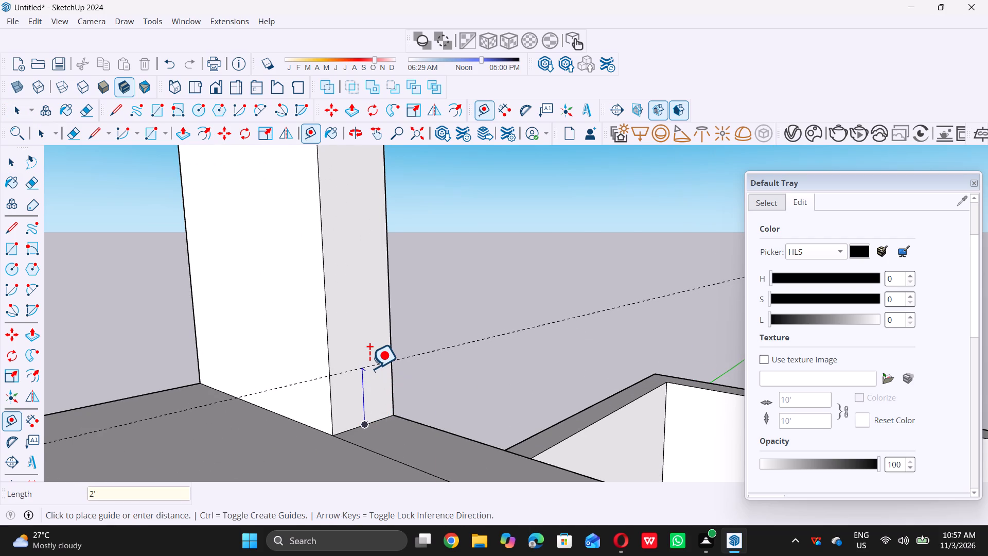
key("Return")
key("space")
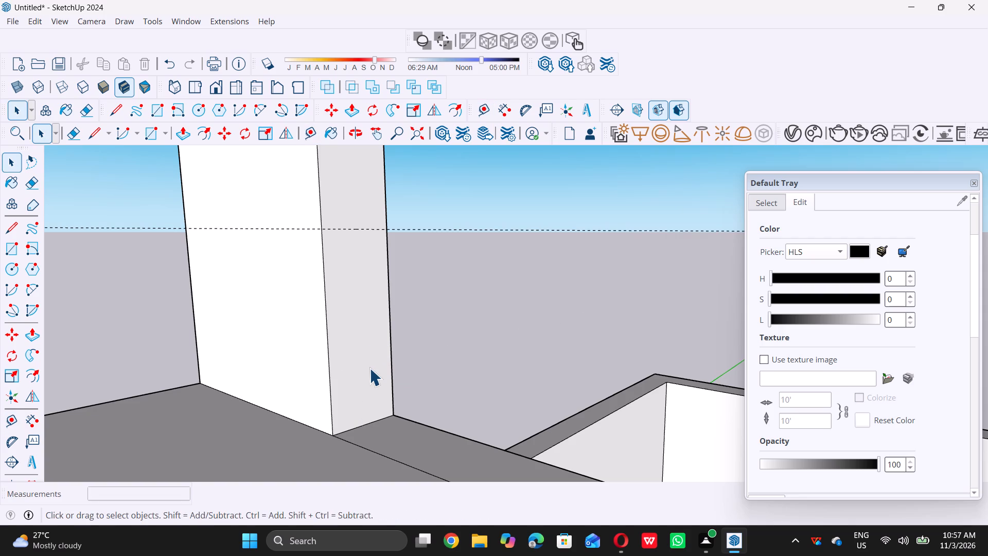
Draw a 2' by 9" rectangle at the base of the left post's inner side face, from the guide line down.
type("r")
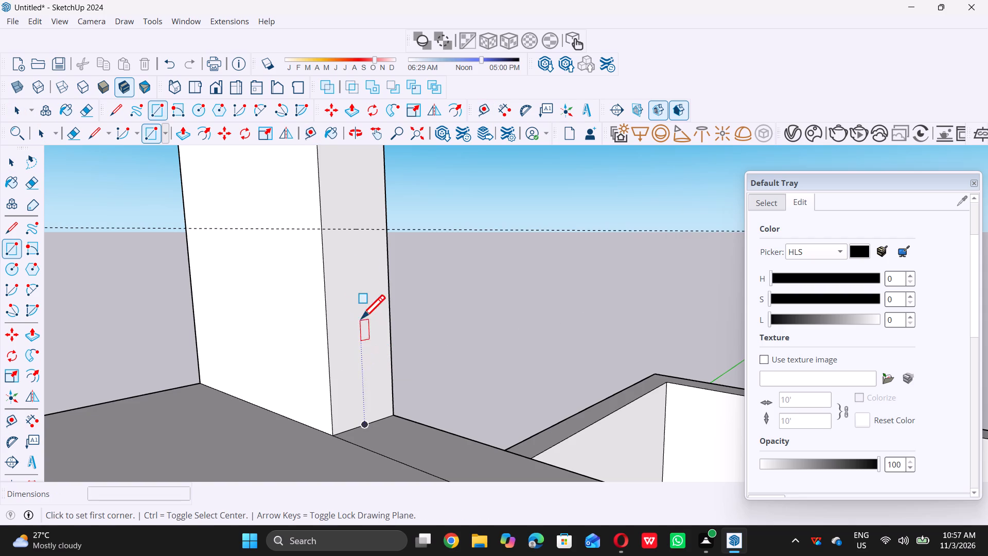
left_click(323, 231)
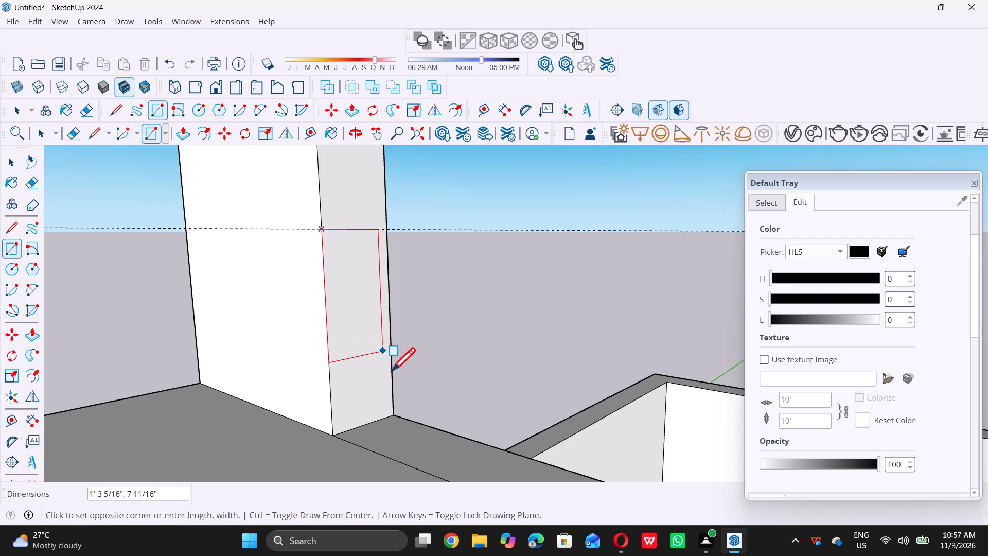
triple_click(394, 411)
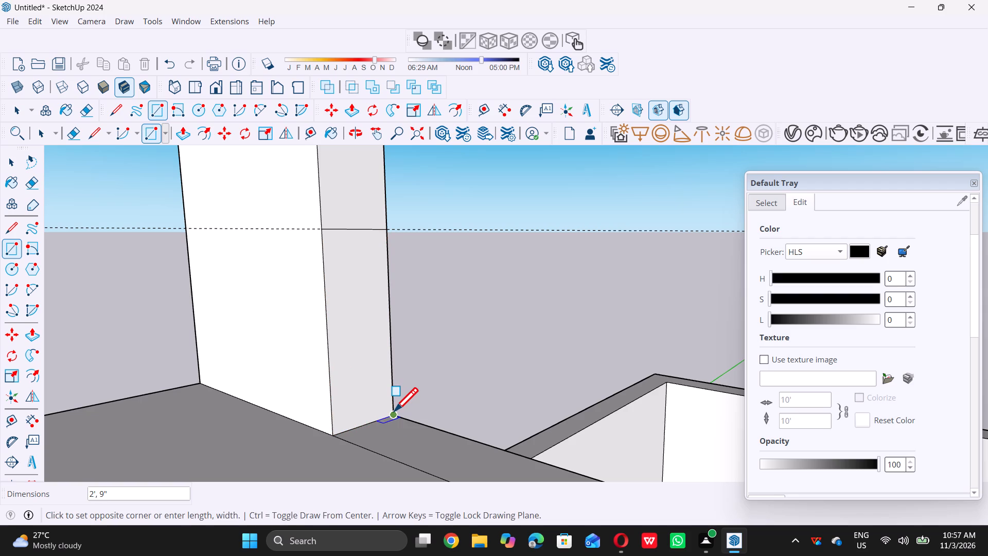
key("space")
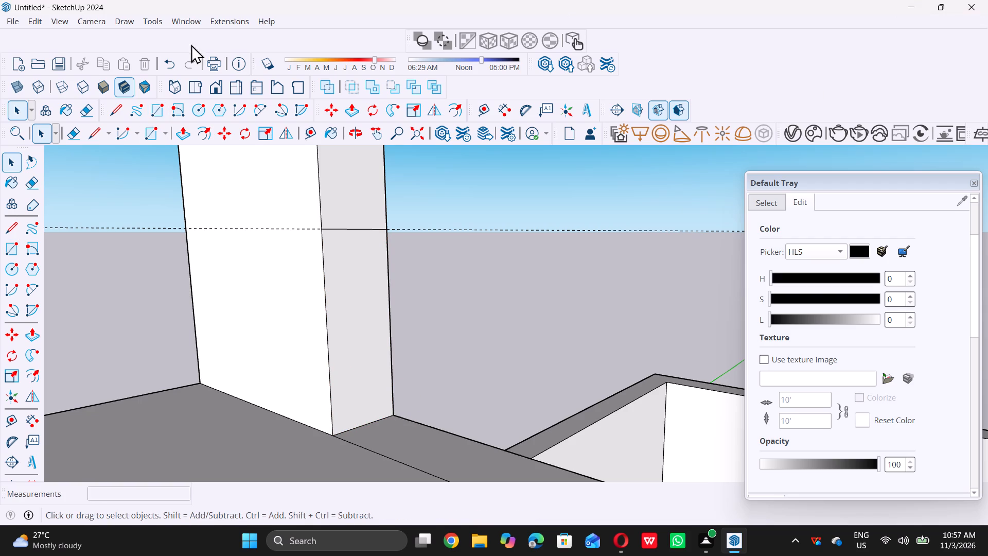
Delete all guides from the model.
double_click(32, 20)
left_click(32, 21)
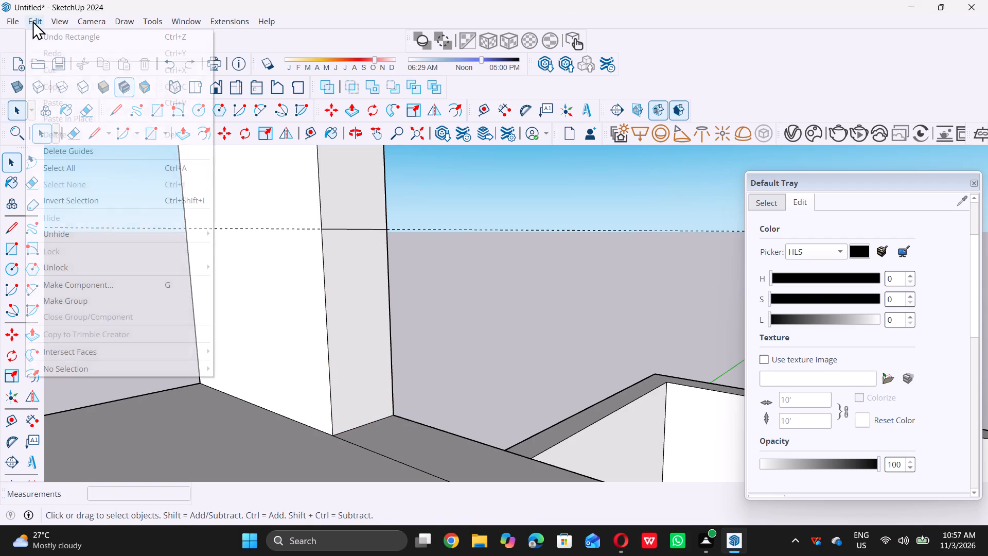
left_click(77, 150)
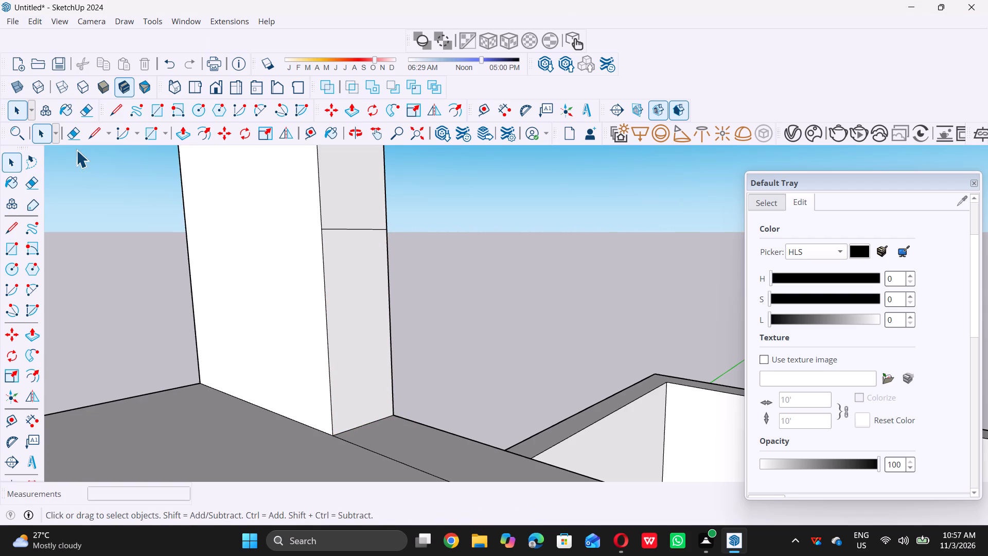
Push/Pull the rectangle at the base of the left post's inner side across the gap to the right post.
scroll(77, 152, "down", 20)
middle_click_drag(330, 282, 372, 284)
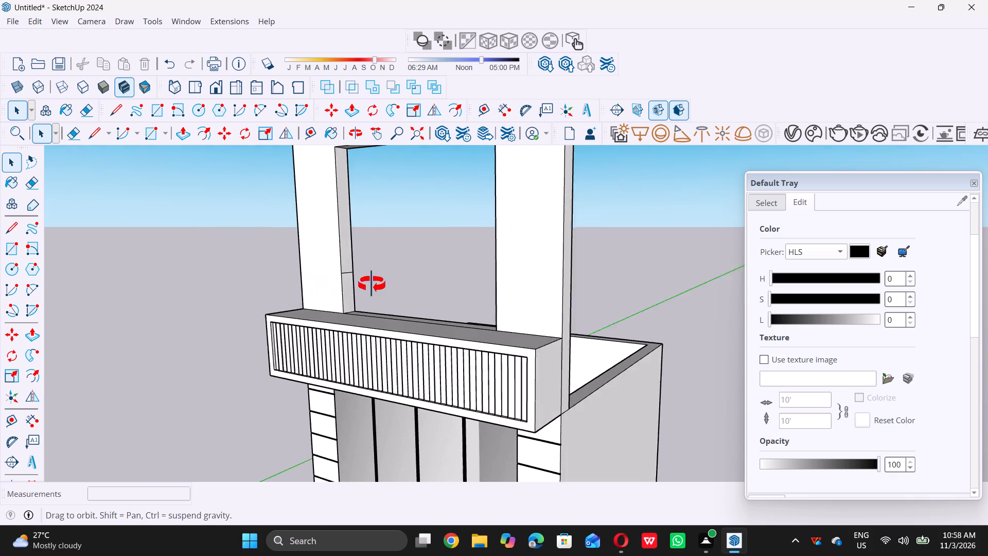
middle_click_drag(372, 284, 405, 283)
middle_click_drag(381, 293, 336, 305)
scroll(356, 285, "up", 6)
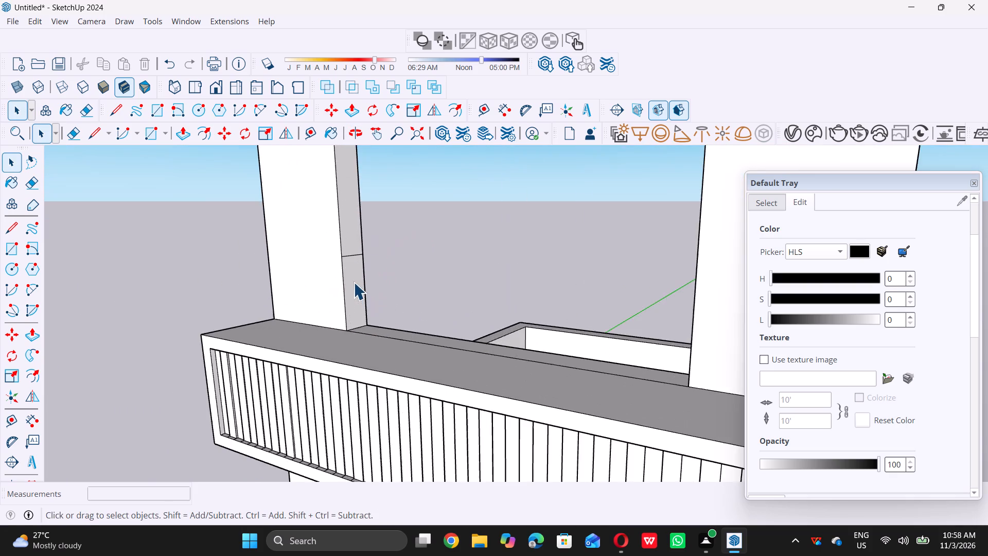
scroll(354, 282, "up", 3)
double_click(357, 281)
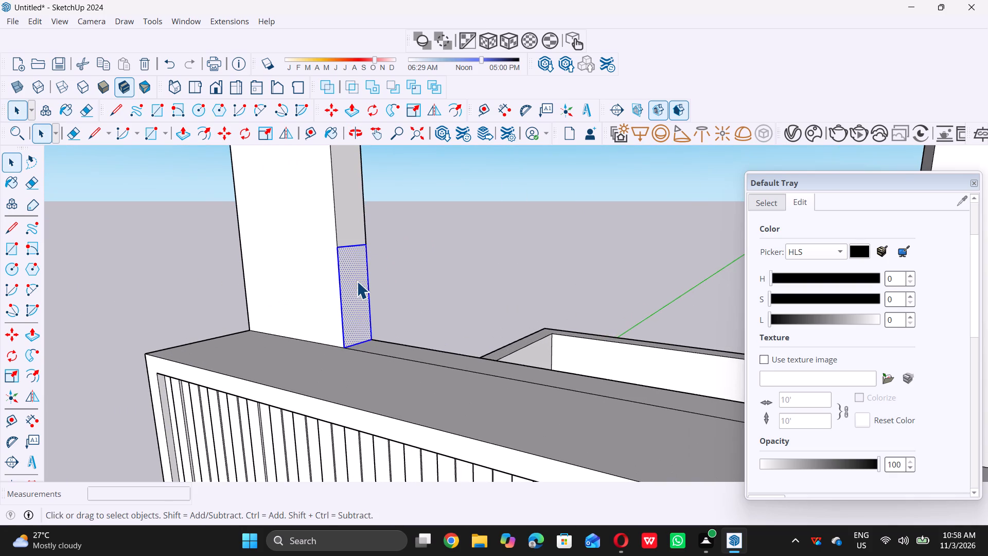
key("p")
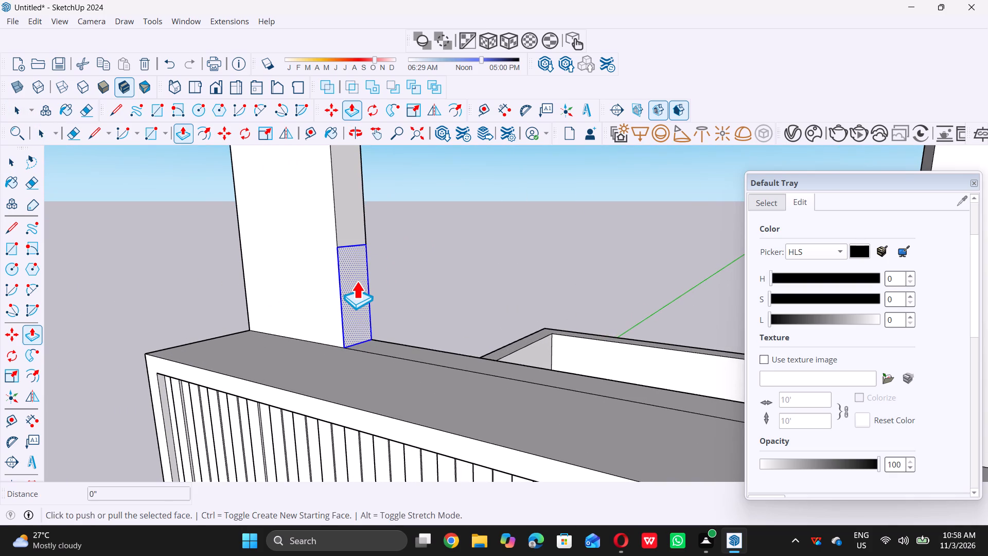
double_click(357, 281)
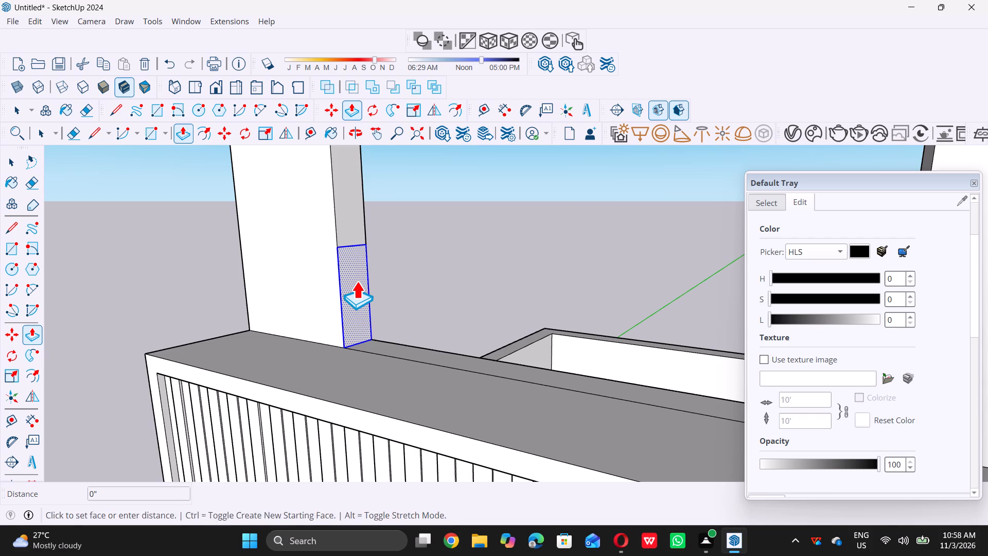
scroll(357, 281, "down", 14)
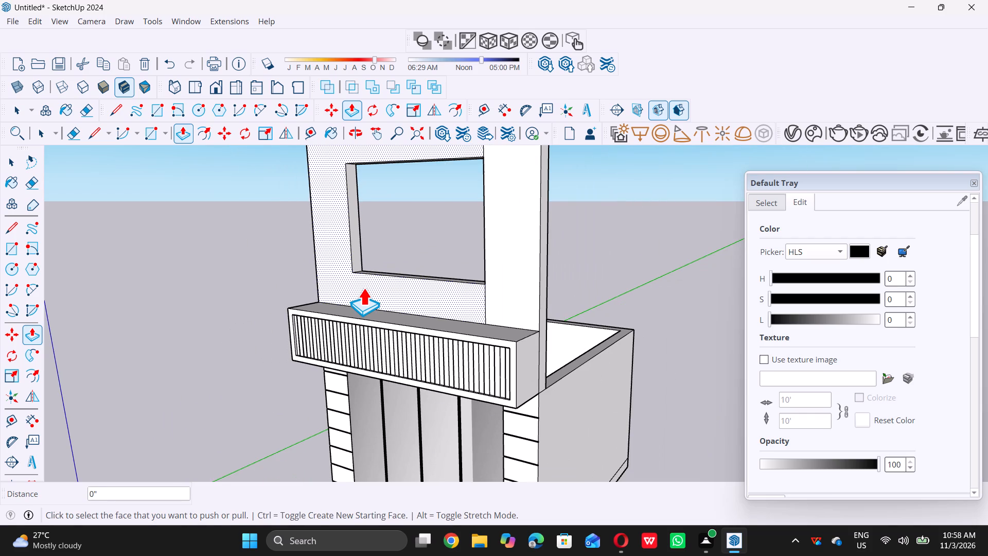
key("space")
Examine the closed upper frame and its rectangular opening from the front, the side and below.
scroll(351, 282, "down", 6)
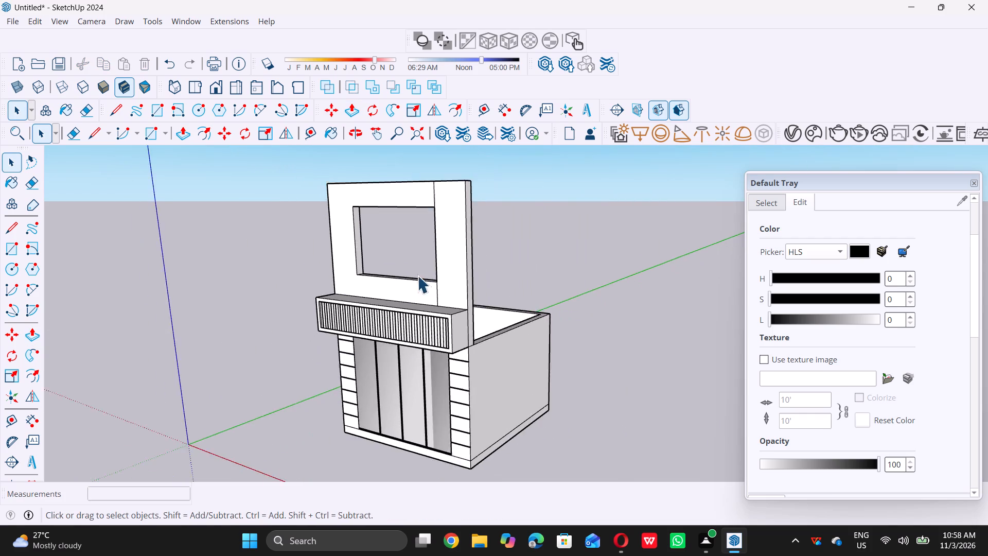
scroll(417, 275, "down", 4)
middle_click_drag(251, 259, 396, 256)
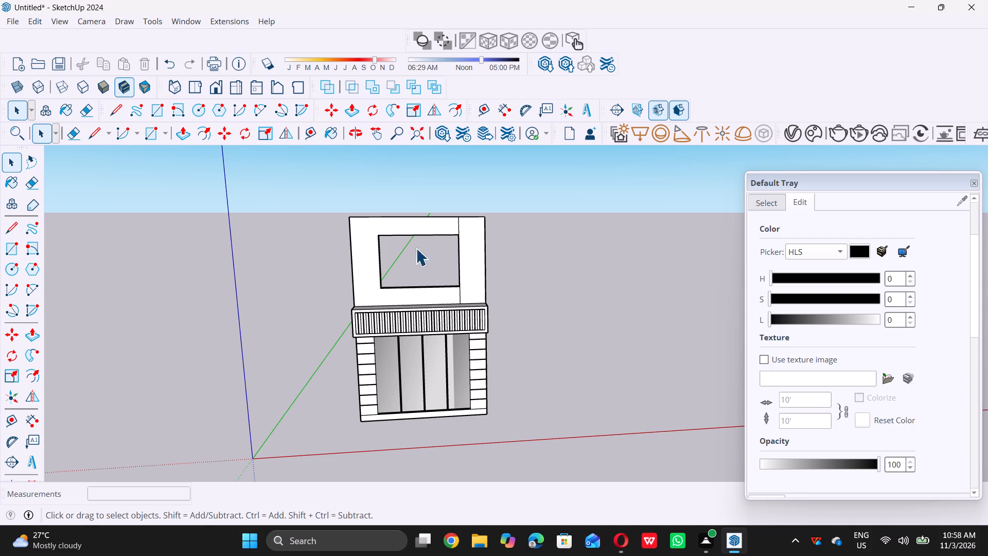
middle_click_drag(430, 266, 337, 285)
scroll(409, 220, "up", 1)
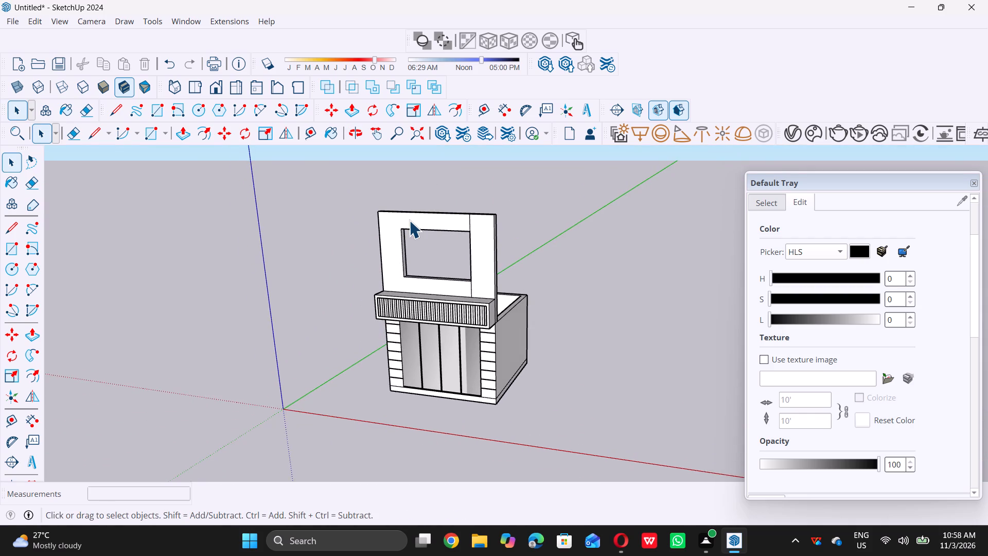
scroll(409, 220, "up", 8)
middle_click_drag(422, 232, 429, 178)
middle_click(429, 178)
scroll(426, 200, "up", 3)
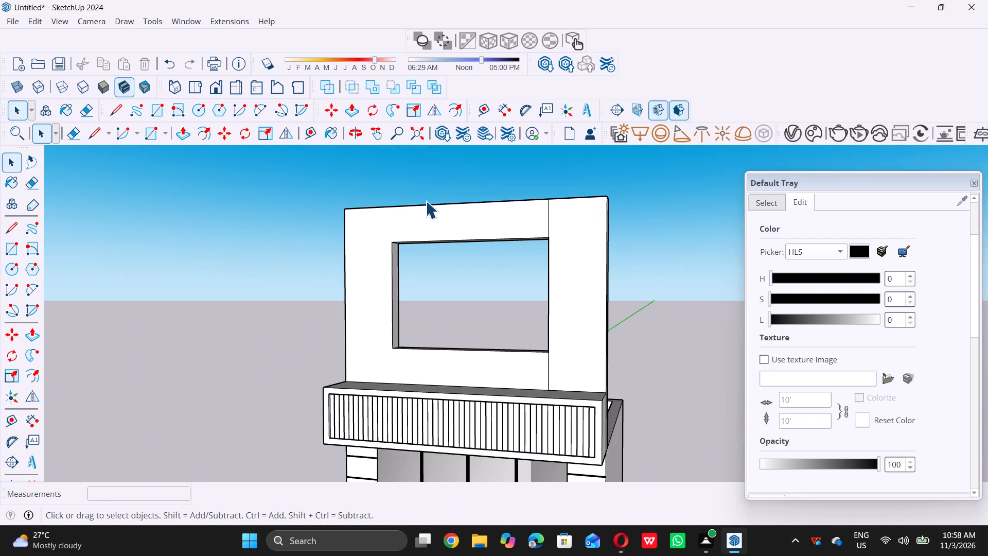
scroll(426, 201, "up", 3)
scroll(426, 201, "down", 11)
Push the bottom inner face of the upper frame's opening down by 3".
middle_click_drag(421, 224, 407, 310)
scroll(411, 309, "up", 3)
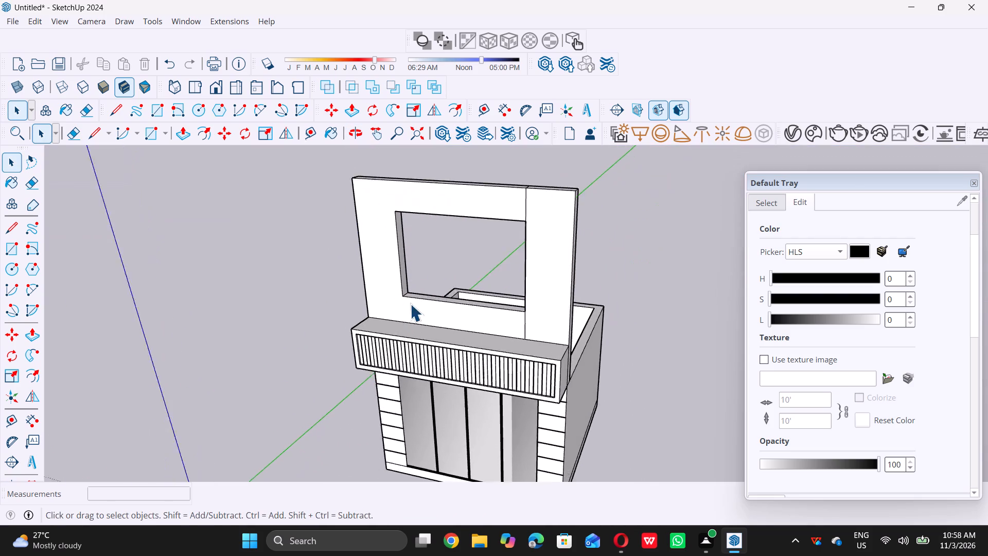
scroll(410, 304, "up", 7)
scroll(411, 265, "down", 5)
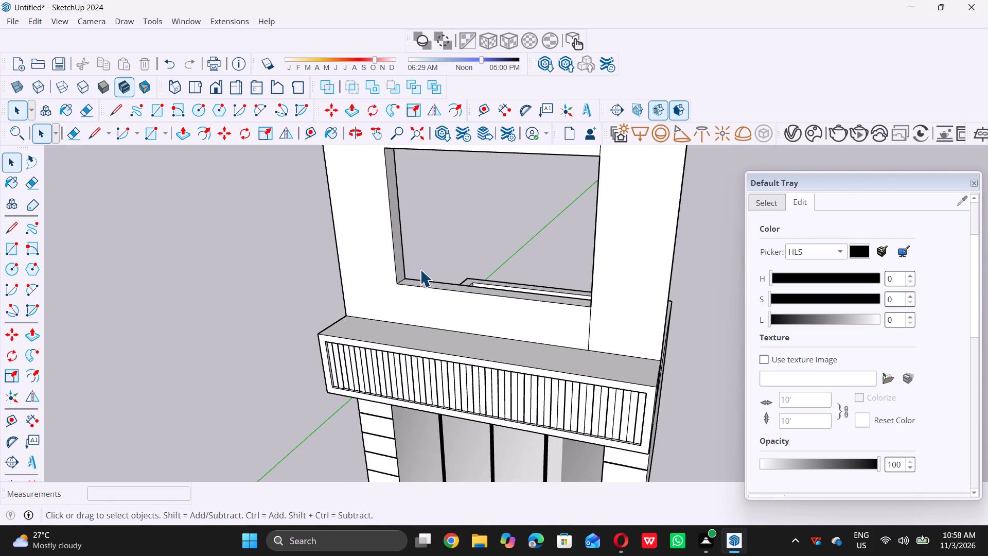
middle_click_drag(420, 269, 401, 311)
scroll(422, 284, "up", 11)
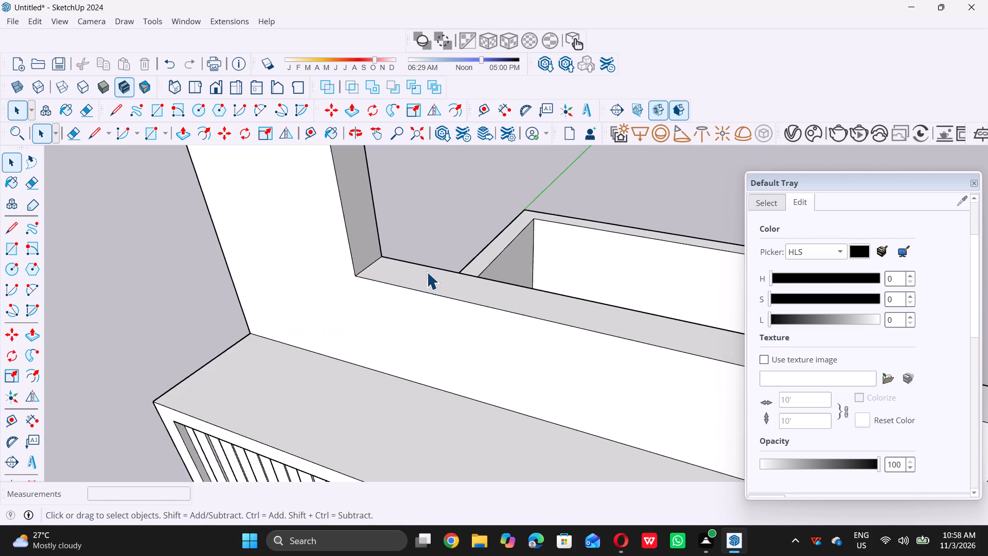
scroll(424, 279, "up", 4)
left_click(430, 276)
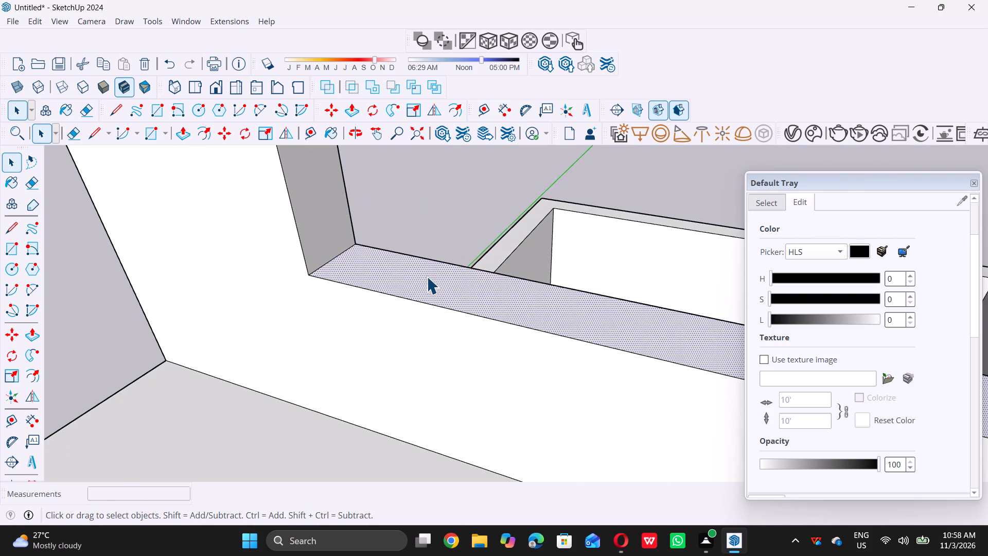
key("p")
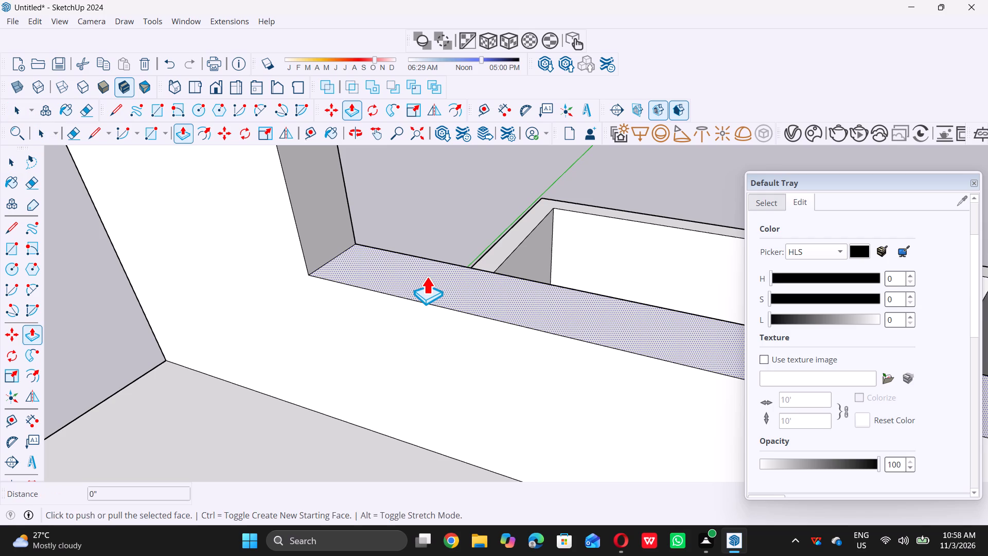
left_click(427, 276)
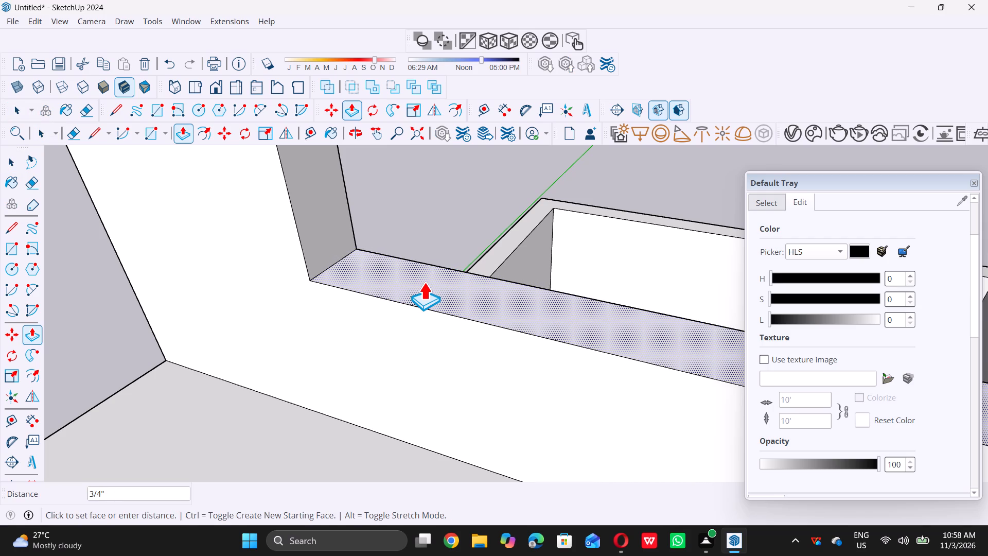
key("3")
key("shift+quotedbl")
key("Return")
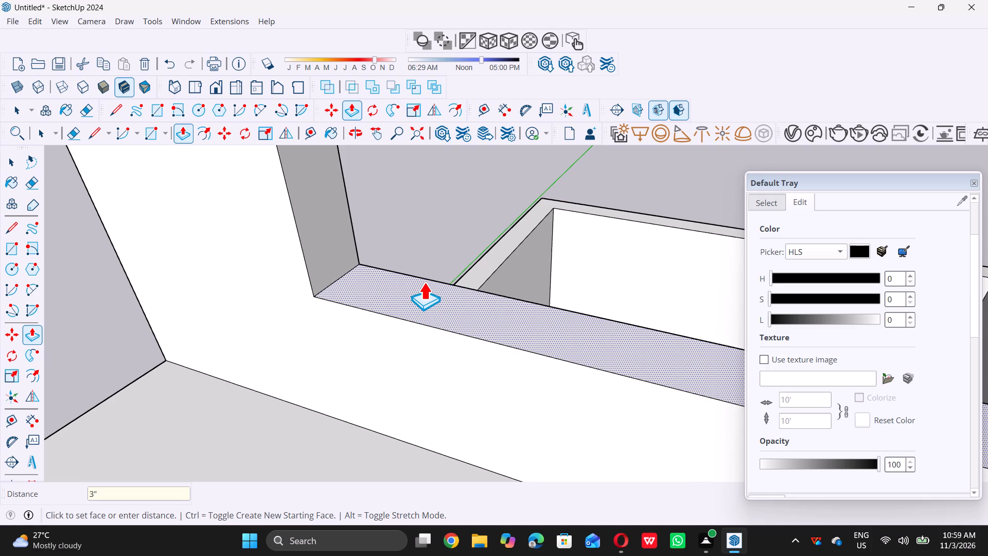
key("space")
double_click(449, 205)
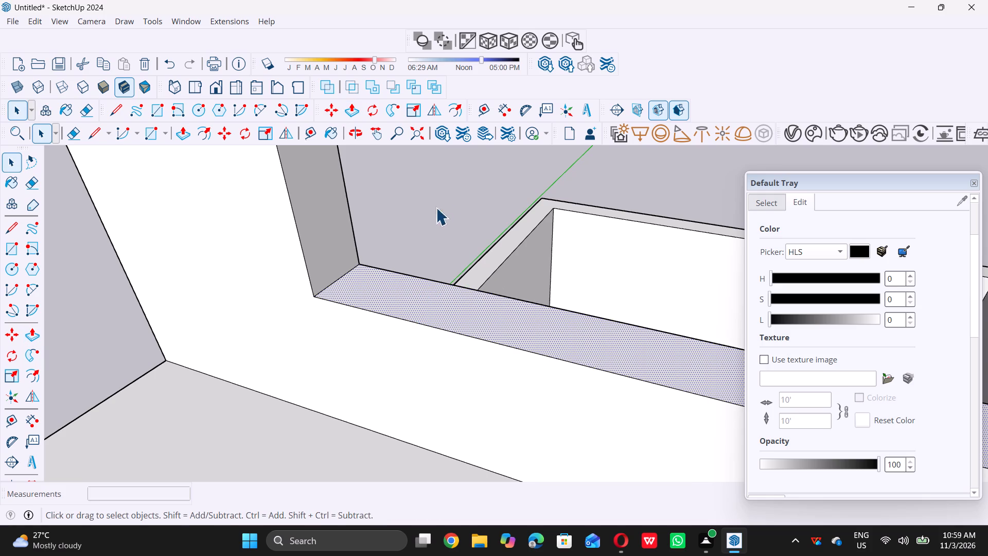
Push the top inner face of the upper frame's opening up by 3".
scroll(421, 222, "down", 16)
scroll(452, 336, "down", 6)
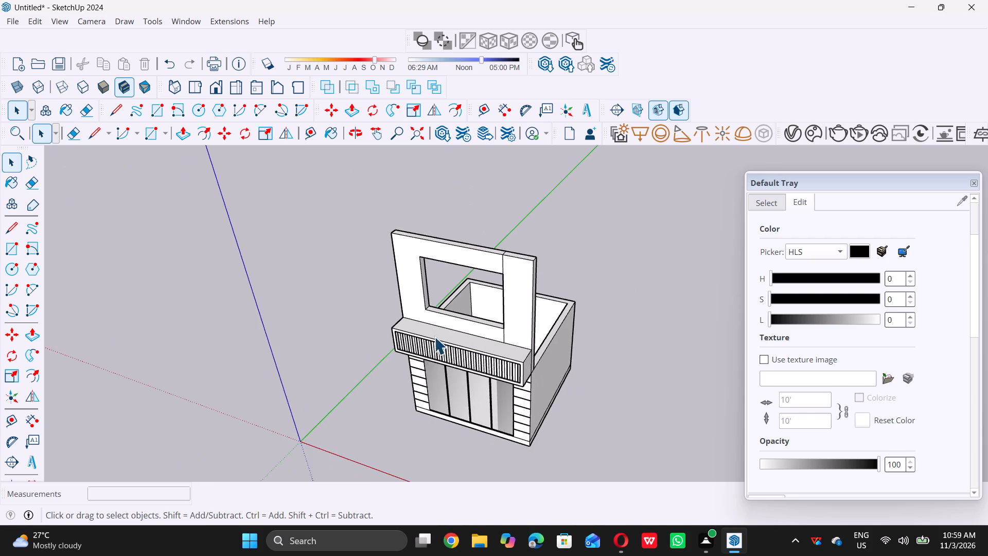
middle_click_drag(433, 327, 434, 201)
scroll(434, 201, "up", 6)
scroll(417, 234, "down", 4)
middle_click_drag(384, 288, 448, 237)
scroll(432, 250, "up", 6)
middle_click_drag(406, 259, 404, 244)
scroll(406, 258, "up", 1)
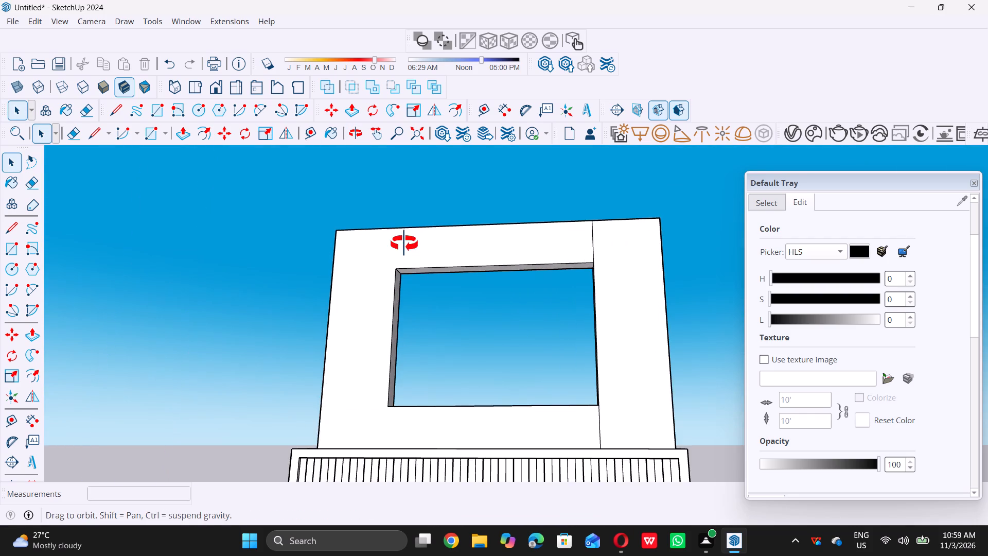
middle_click_drag(404, 244, 403, 223)
scroll(419, 263, "up", 11)
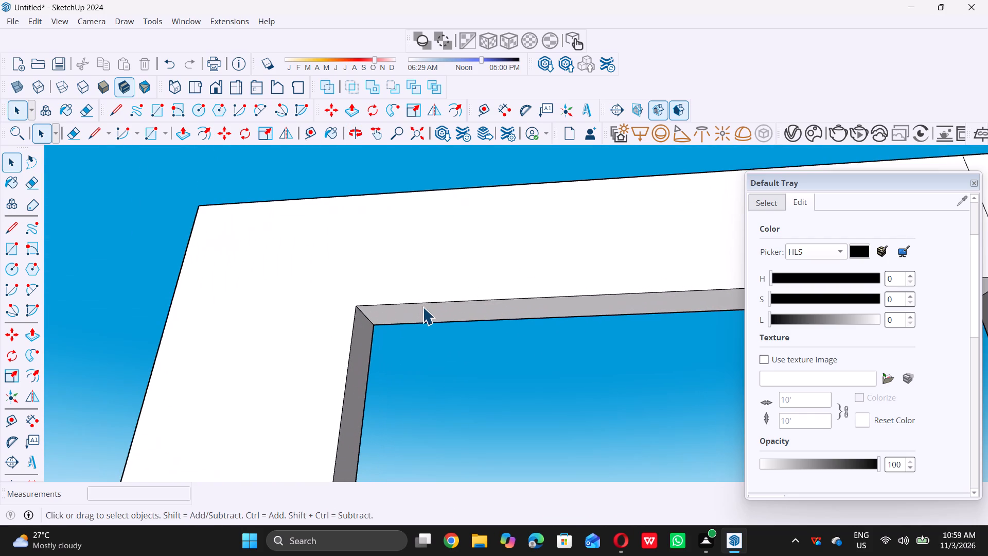
left_click(431, 314)
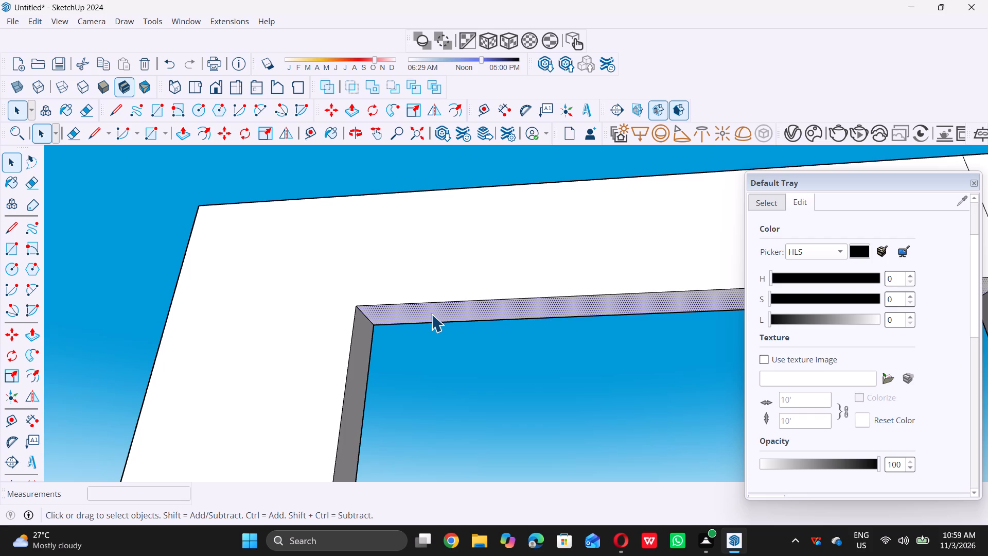
key("p")
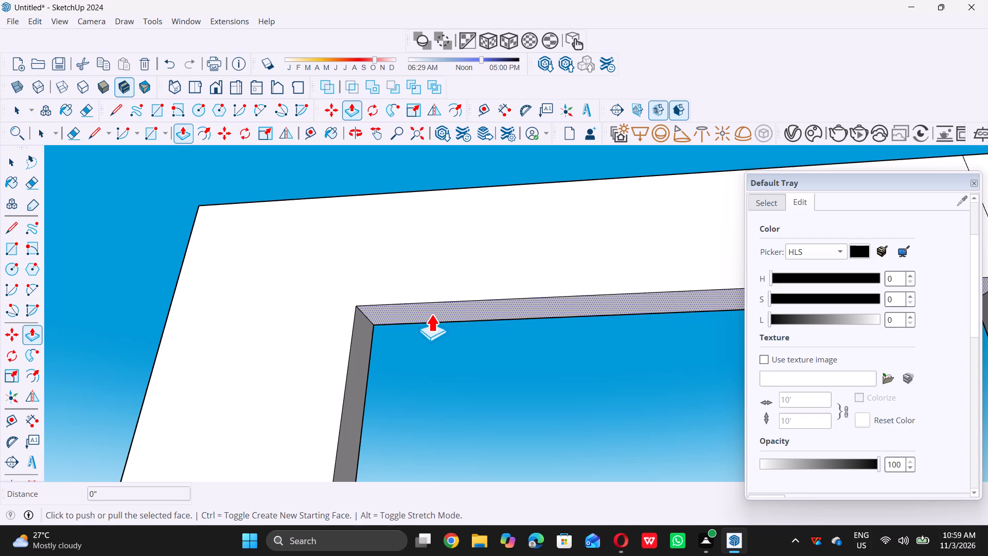
left_click(429, 306)
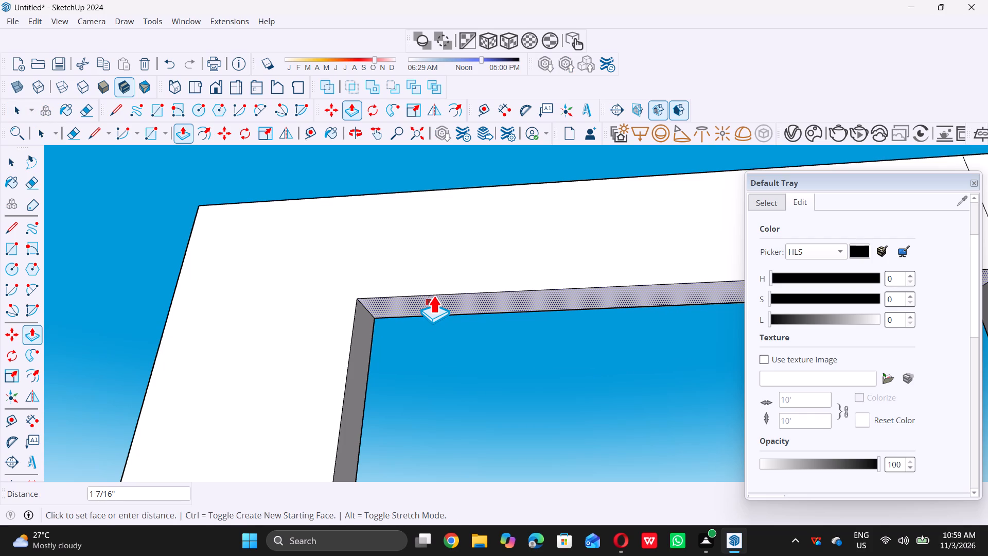
key("3")
key("shift+quotedbl")
key("Return")
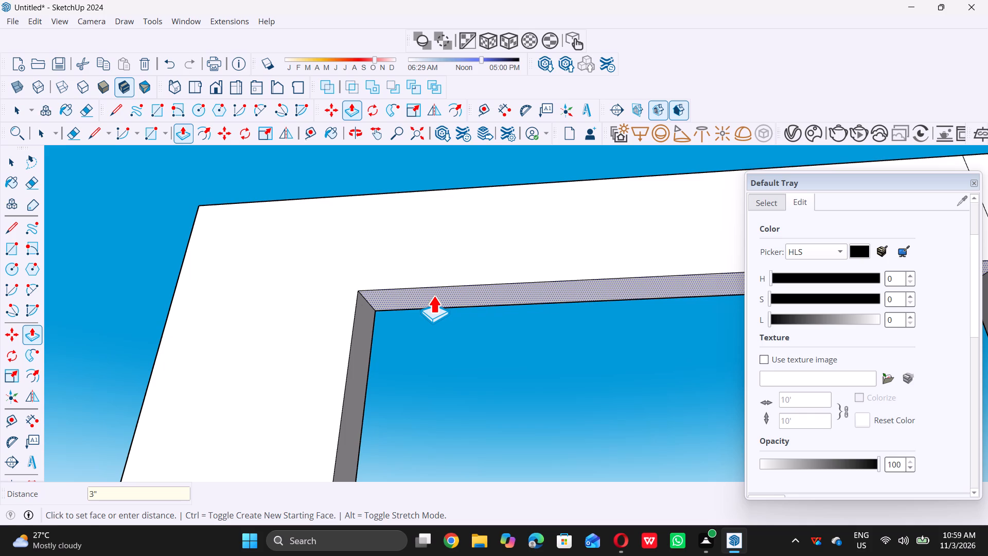
key("space")
scroll(437, 301, "down", 4)
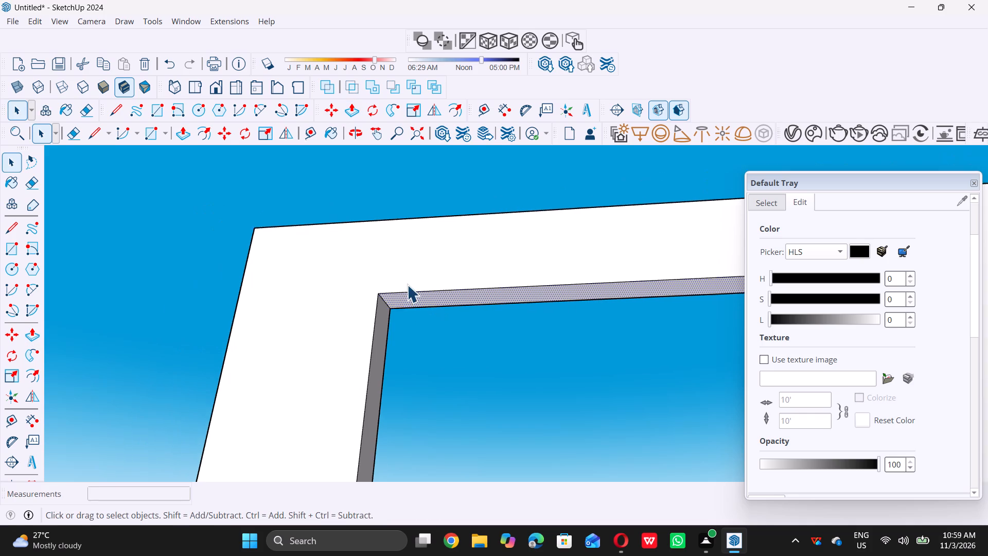
scroll(407, 285, "down", 7)
double_click(455, 192)
left_click(456, 188)
Erase the seam line between the top beam and the right post on the upper frame's front face.
scroll(456, 188, "down", 6)
middle_click_drag(466, 186, 468, 200)
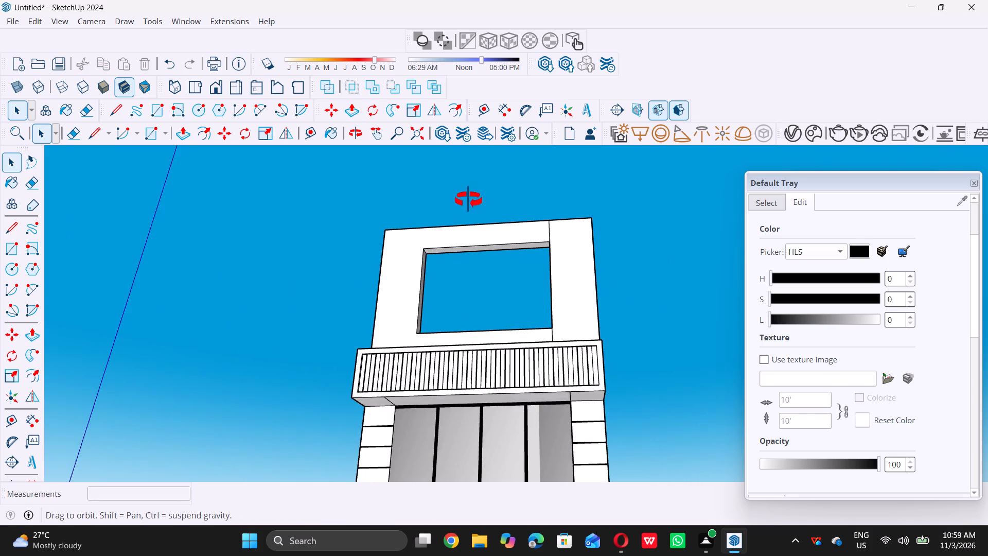
middle_click_drag(468, 200, 505, 293)
scroll(521, 279, "down", 5)
scroll(560, 233, "up", 5)
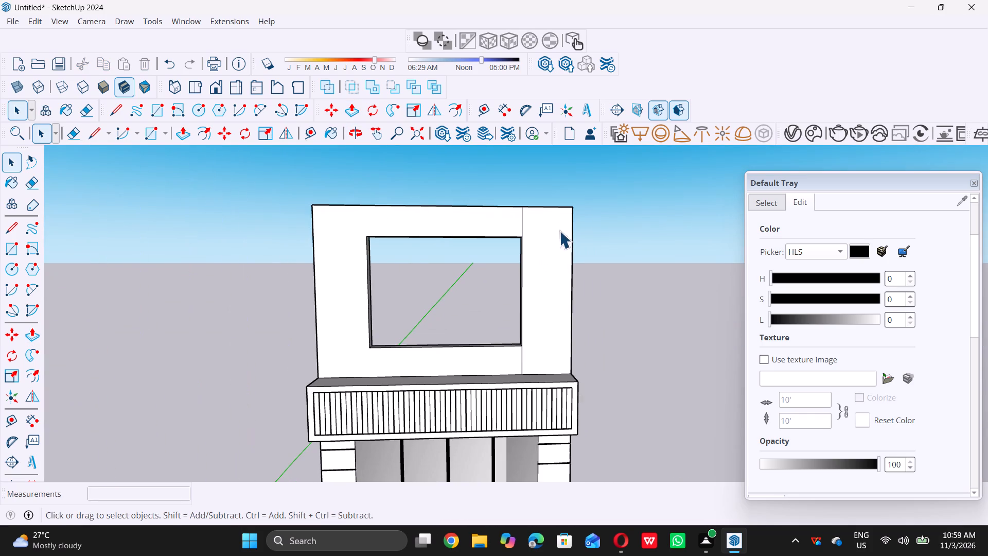
scroll(560, 229, "up", 1)
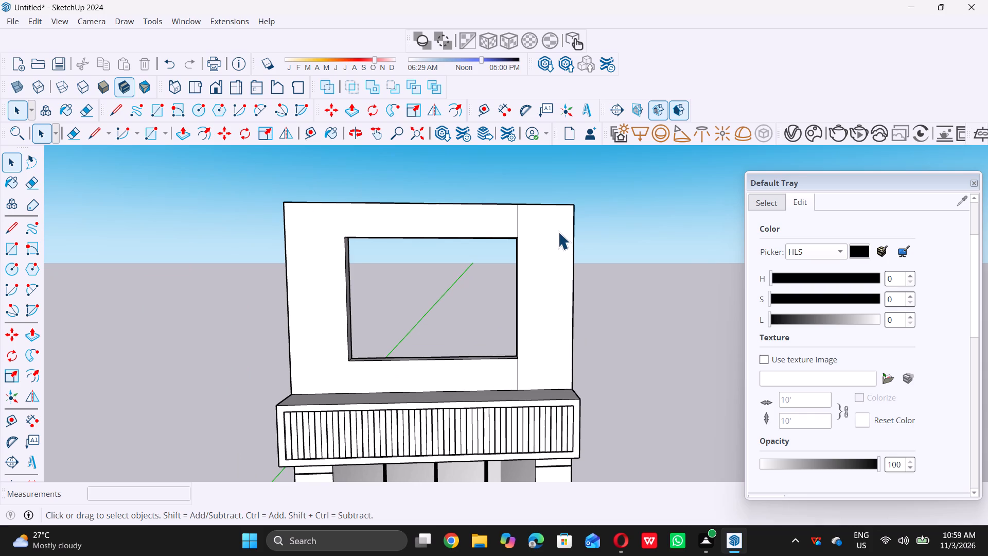
key("e")
scroll(516, 212, "up", 3)
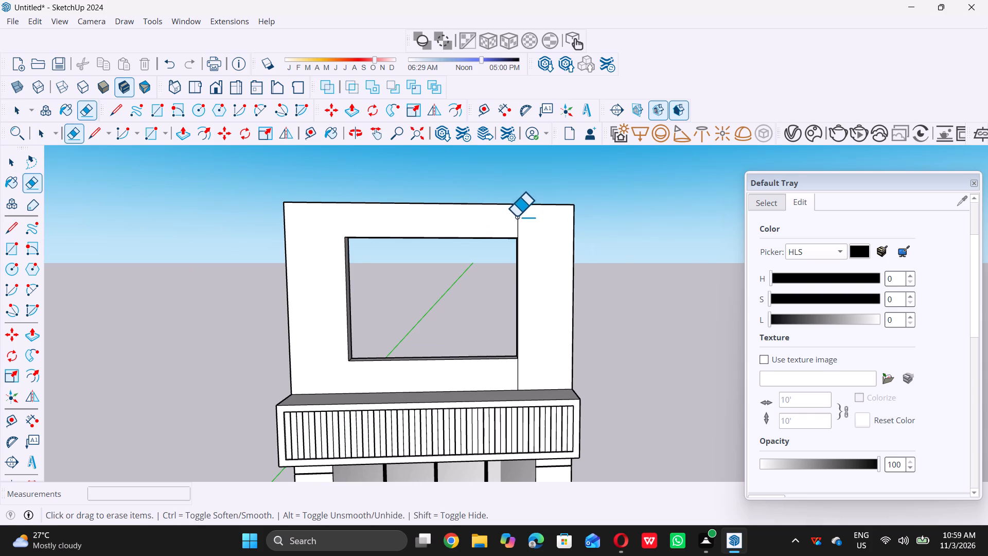
scroll(516, 216, "up", 3)
double_click(519, 224)
scroll(507, 227, "down", 1)
scroll(505, 228, "up", 1)
scroll(504, 228, "down", 7)
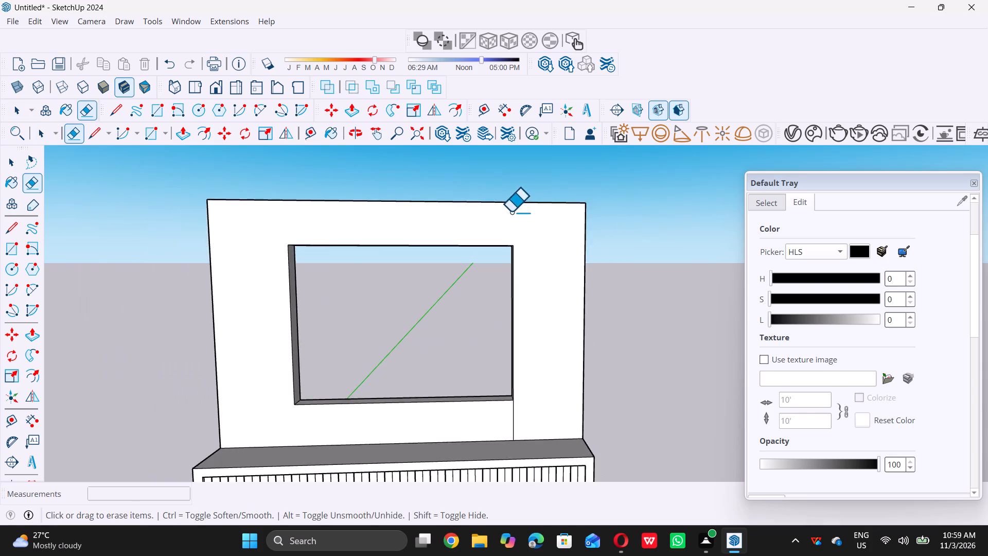
Erase the seam line between the bottom beam and the right post on the upper frame's front face.
scroll(511, 212, "down", 1)
scroll(514, 360, "up", 5)
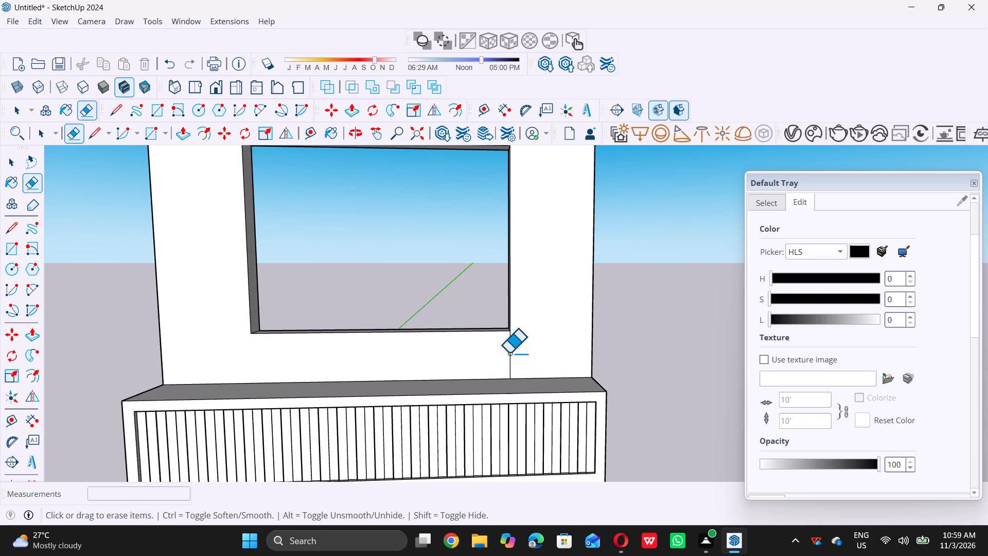
left_click(509, 353)
scroll(520, 356, "down", 10)
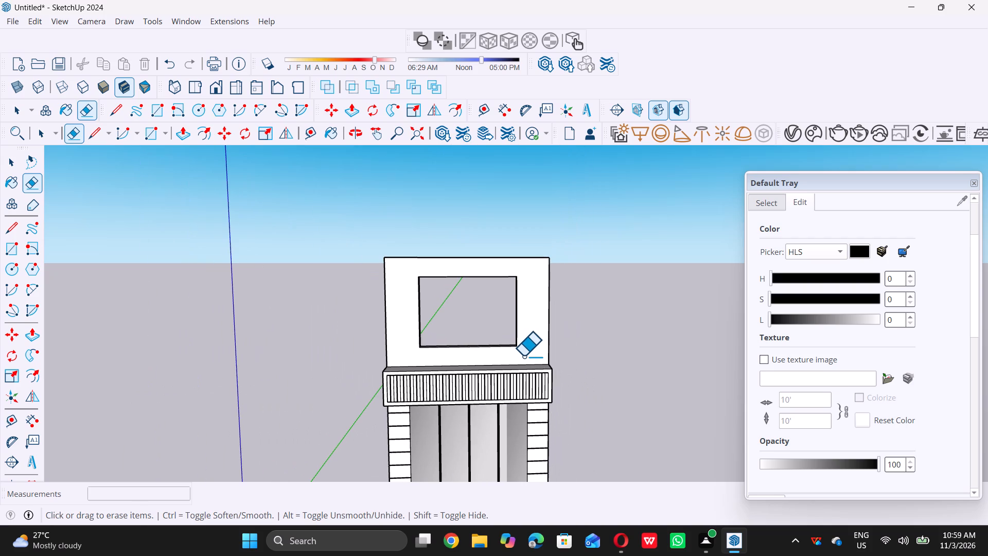
key("space")
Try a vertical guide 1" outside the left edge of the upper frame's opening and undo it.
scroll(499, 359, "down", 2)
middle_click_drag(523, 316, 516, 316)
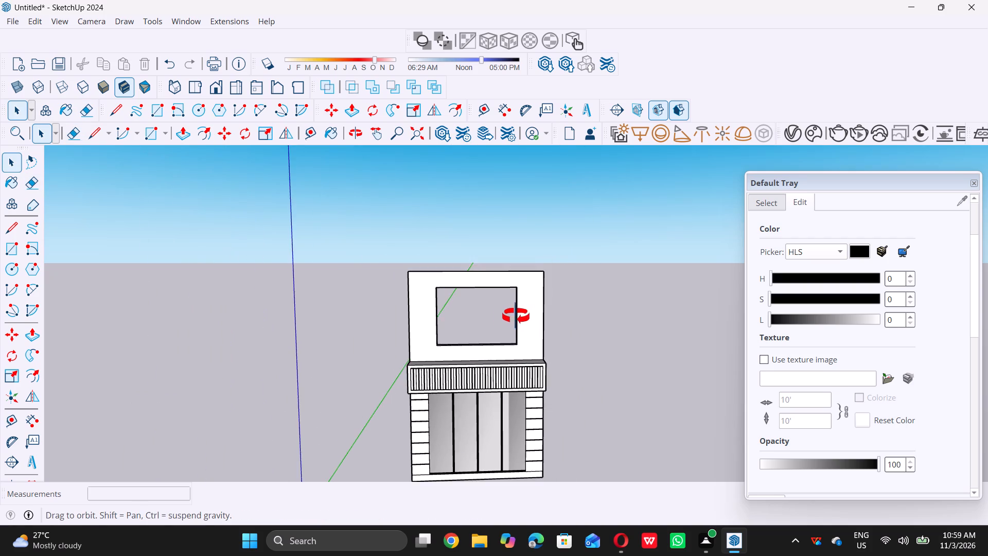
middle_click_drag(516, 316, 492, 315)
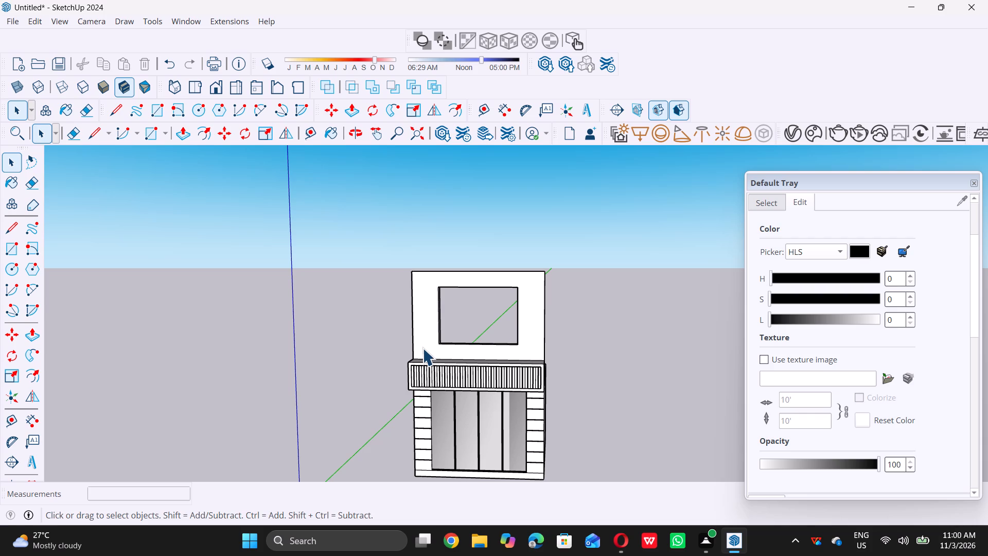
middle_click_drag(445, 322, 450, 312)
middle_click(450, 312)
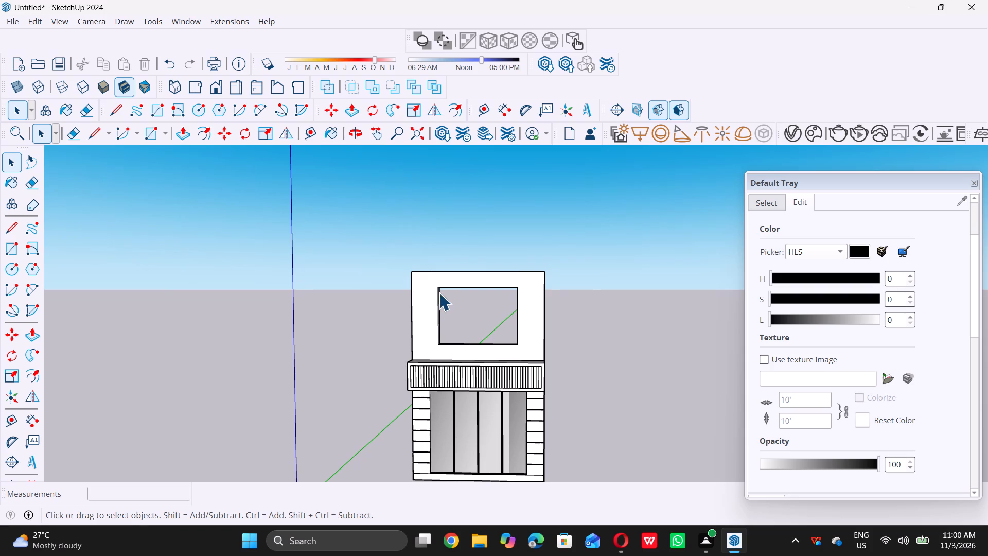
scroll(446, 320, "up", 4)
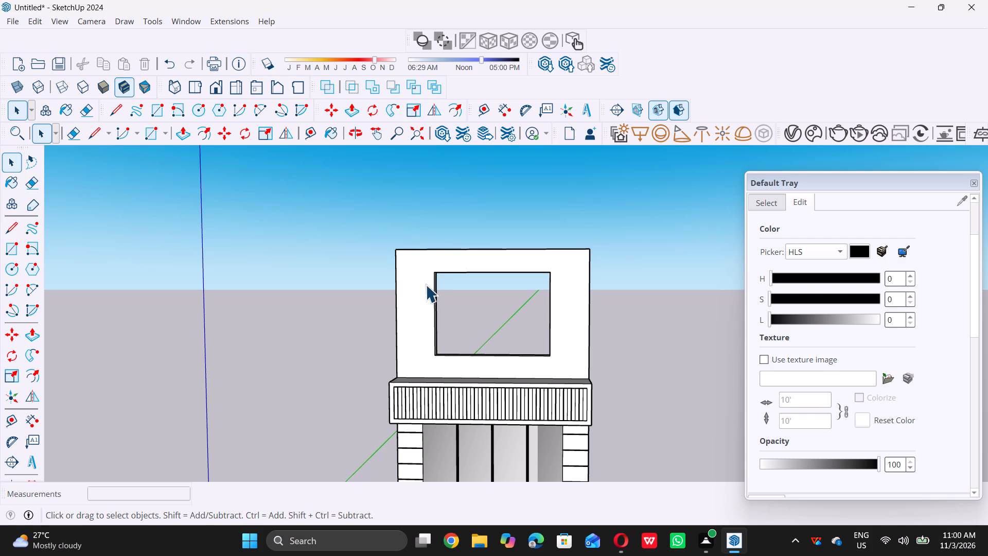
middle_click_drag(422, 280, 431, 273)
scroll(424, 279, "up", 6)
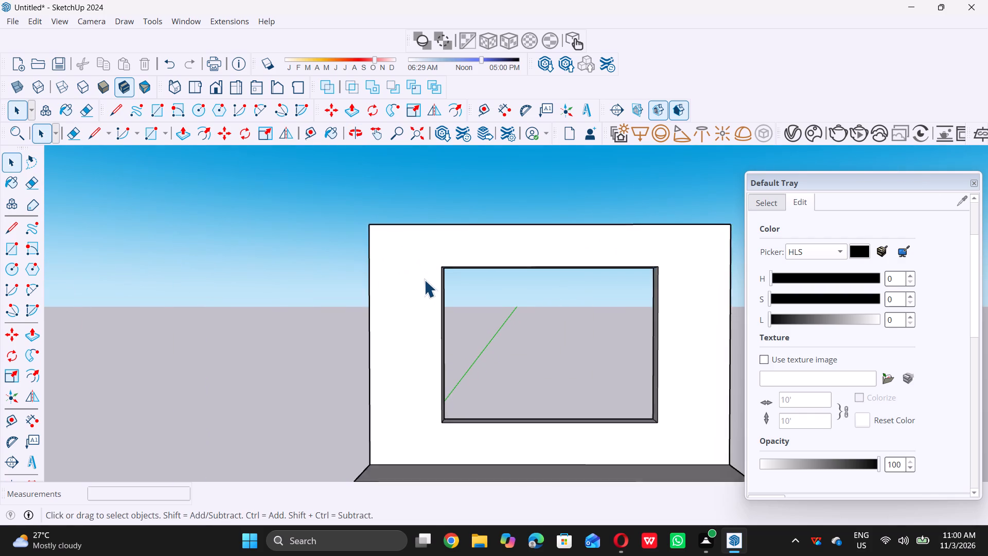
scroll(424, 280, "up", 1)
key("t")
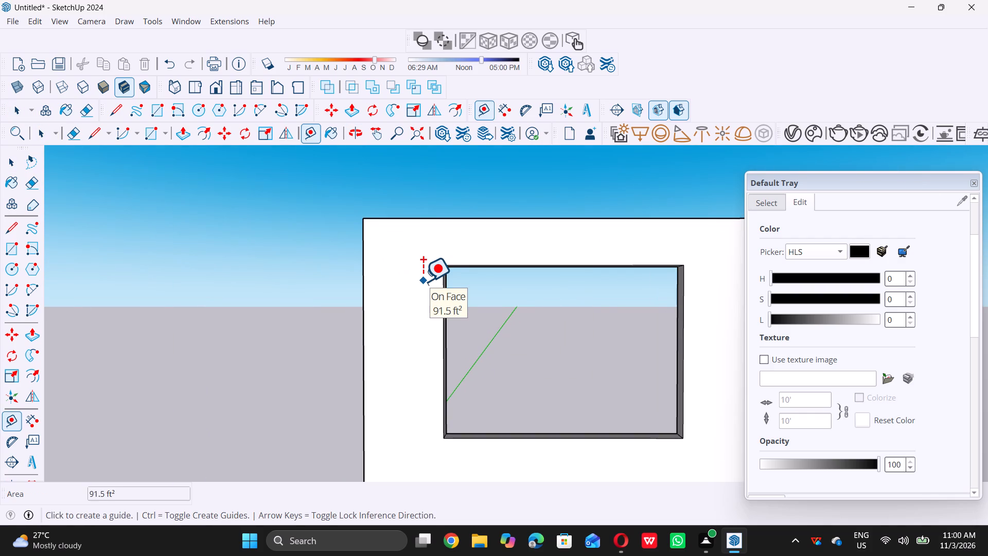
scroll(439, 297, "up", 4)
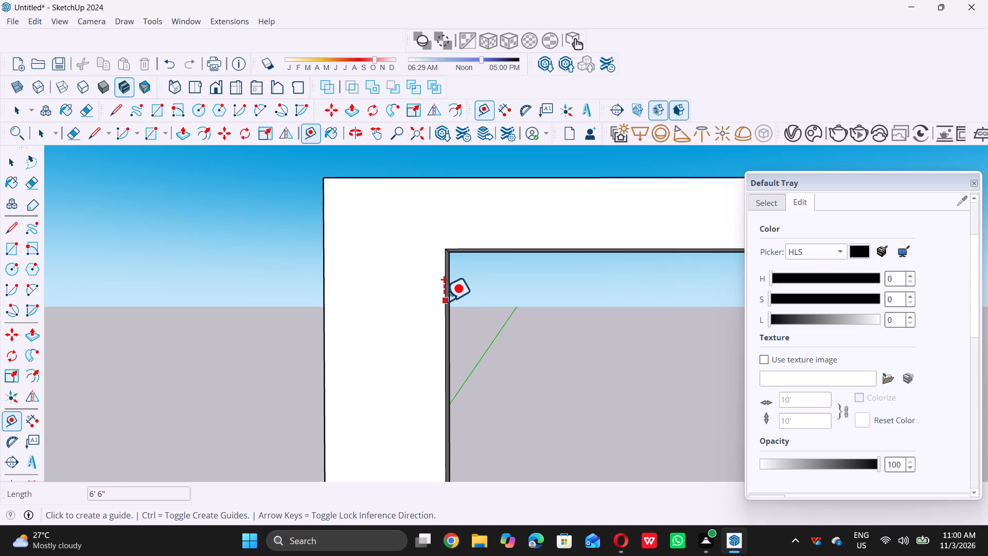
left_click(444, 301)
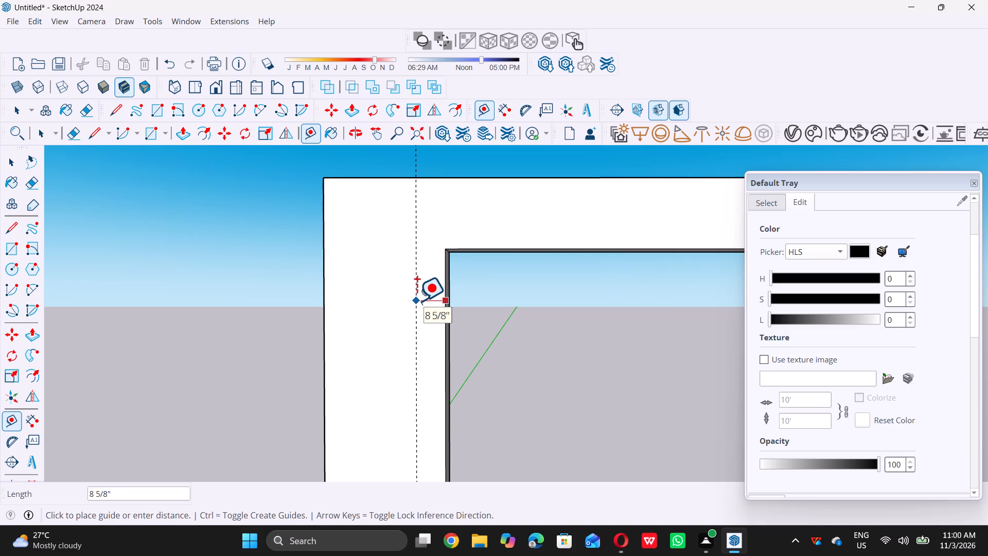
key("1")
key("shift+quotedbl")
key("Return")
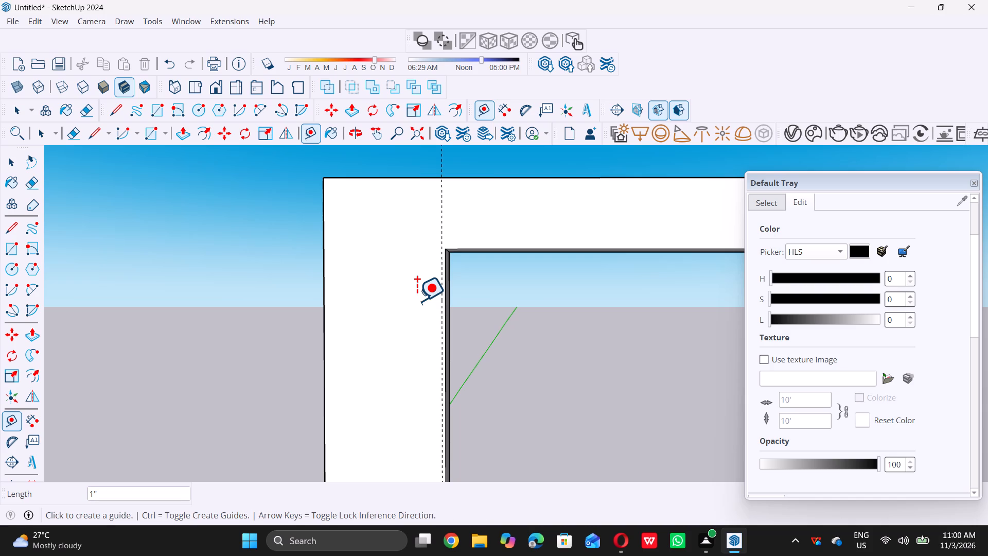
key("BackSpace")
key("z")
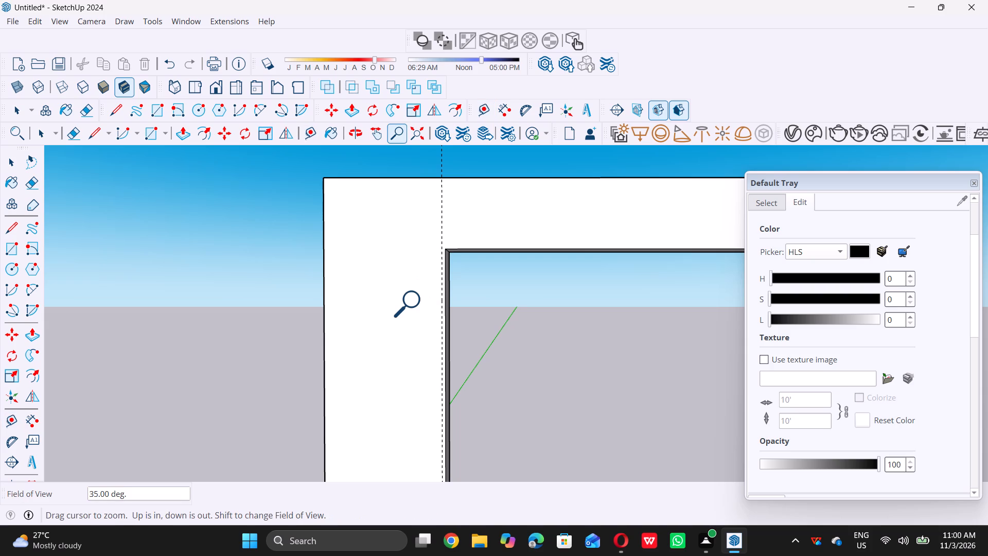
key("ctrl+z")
Place a vertical guide 1' outside the left edge of the upper frame's opening with the Tape Measure.
key("space")
type("t")
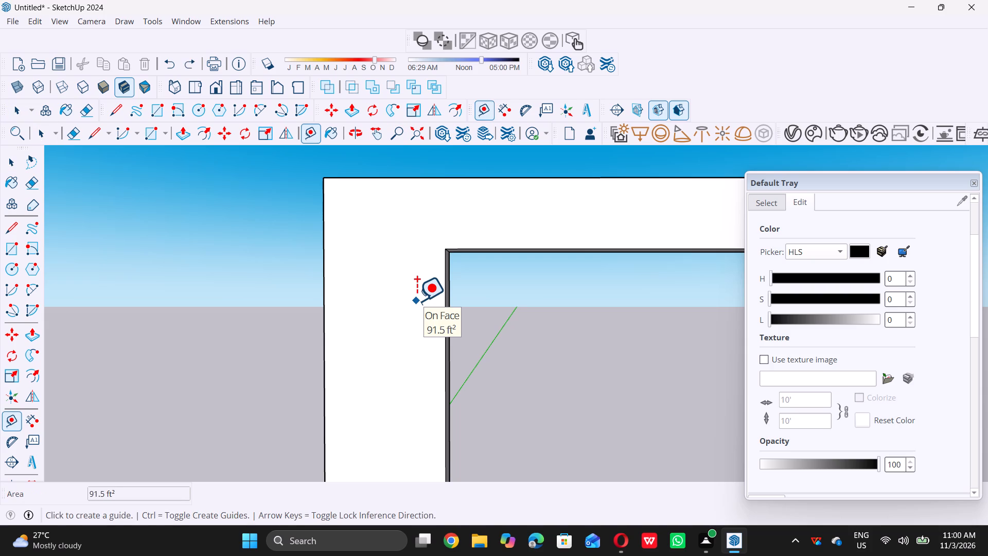
left_click(444, 317)
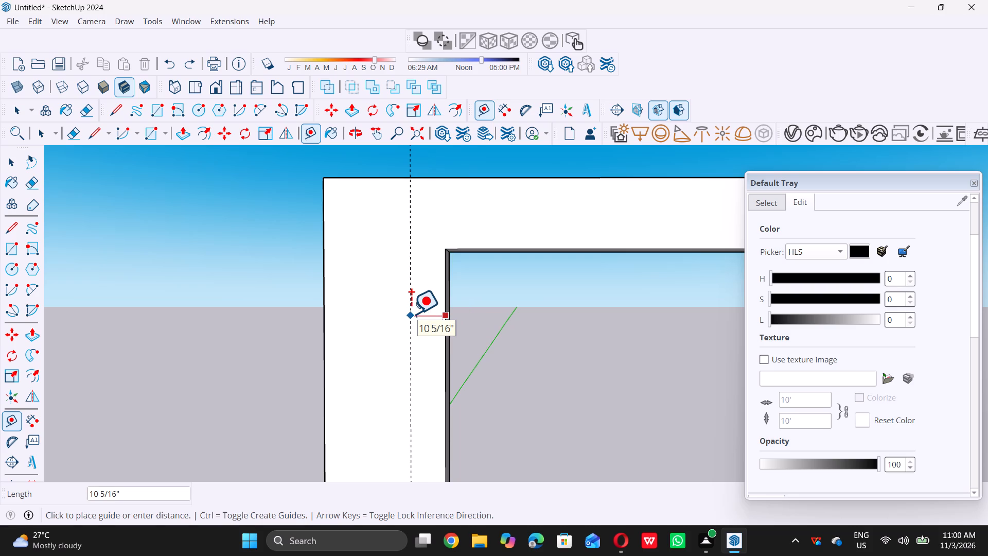
type("1'")
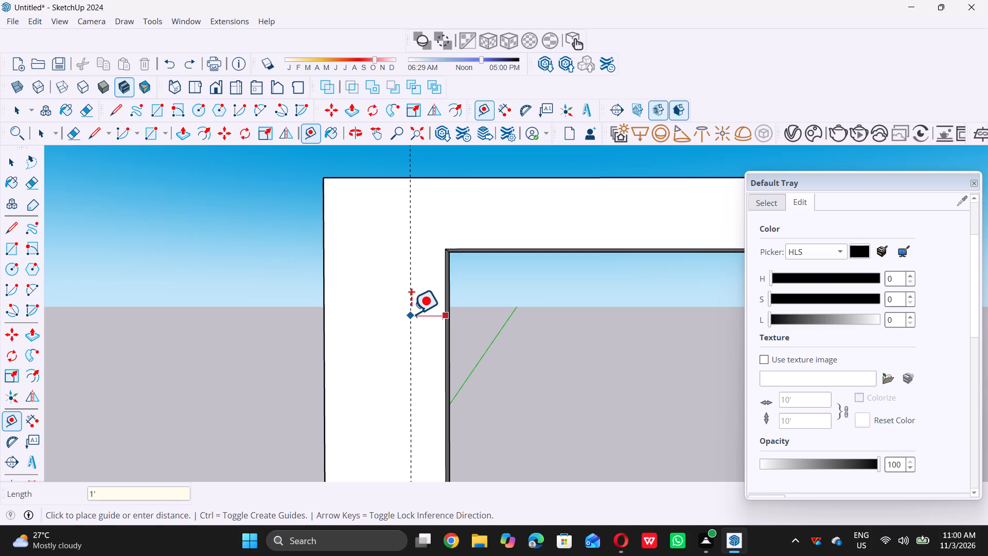
key("Return")
scroll(415, 303, "down", 9)
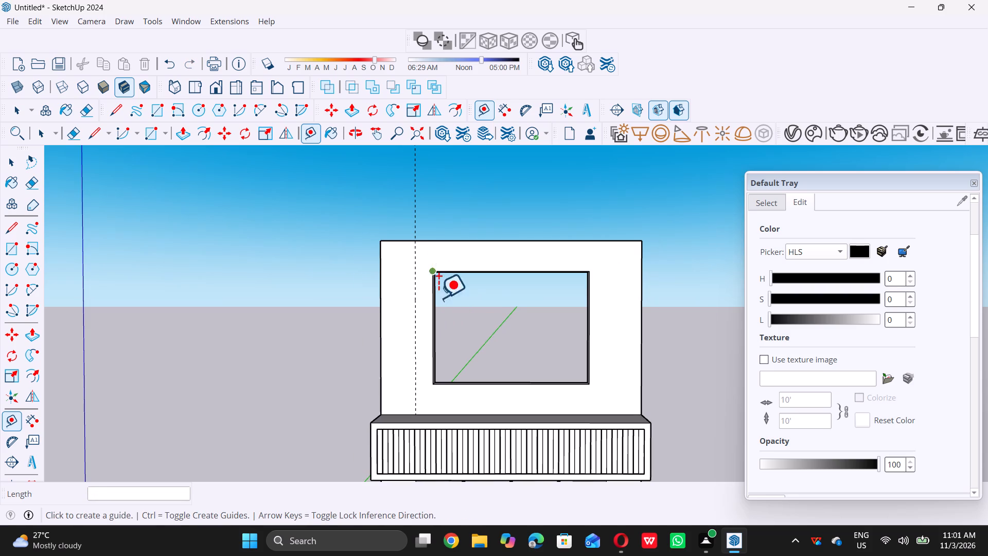
middle_click_drag(591, 373, 585, 367)
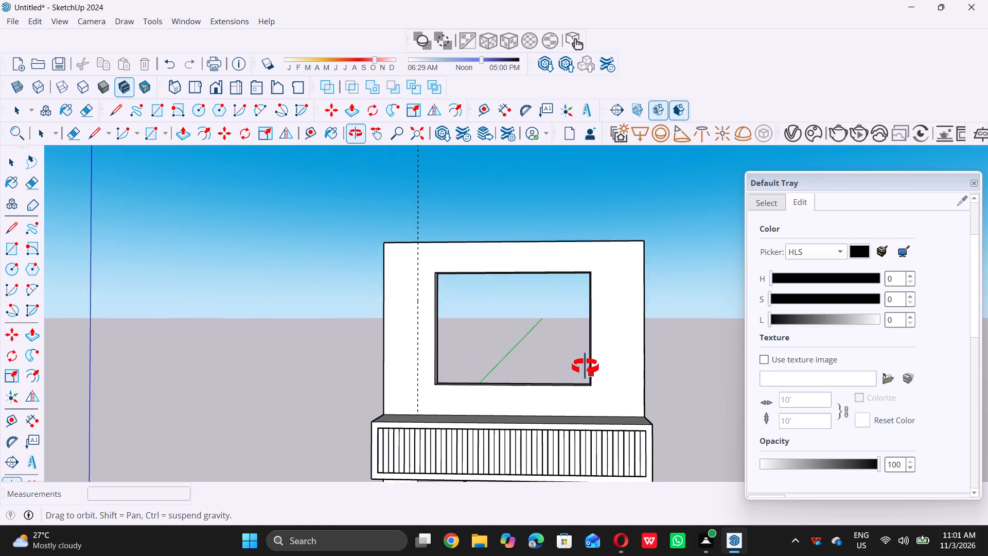
middle_click_drag(585, 367, 585, 366)
key("space")
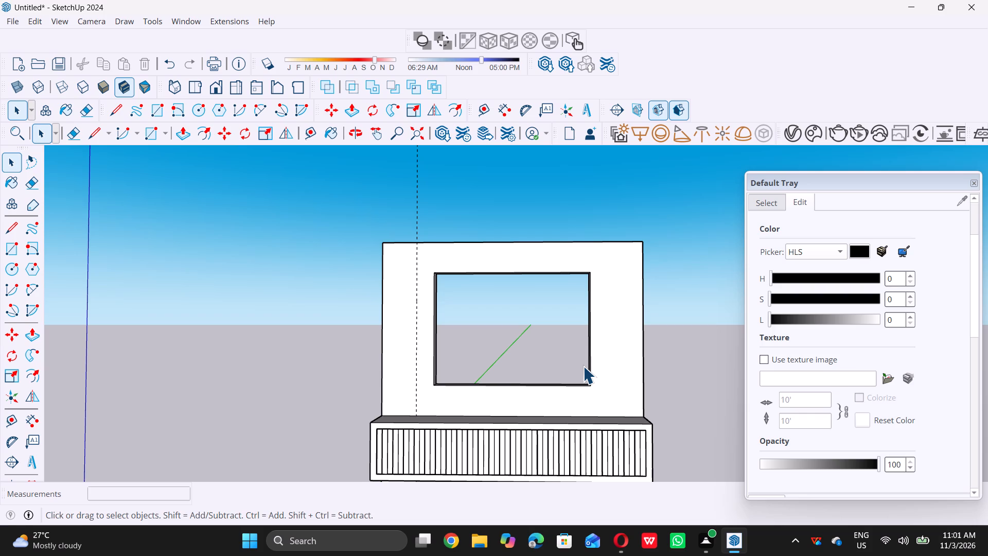
Push the top face of the upper frame's top beam down by 2".
middle_click_drag(452, 225, 410, 322)
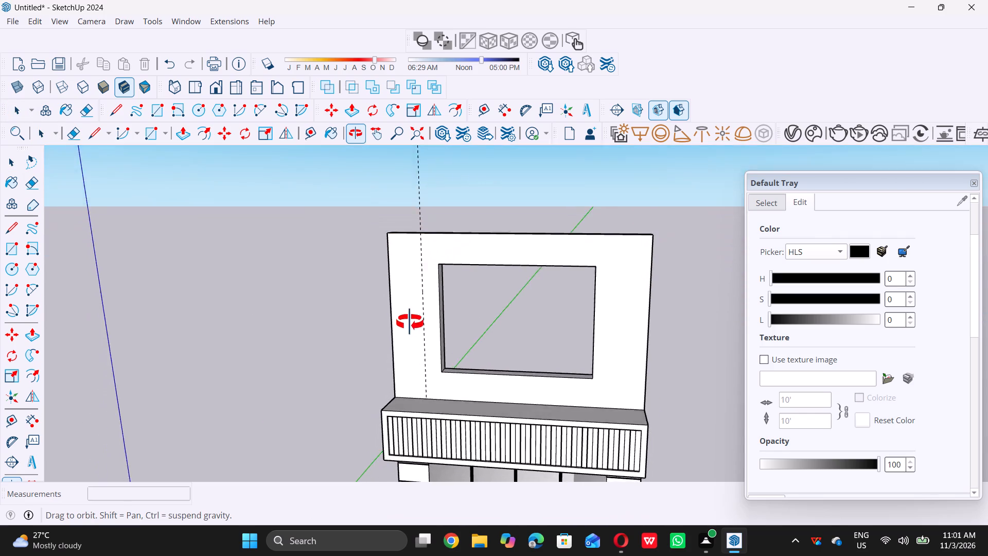
middle_click_drag(410, 322, 400, 335)
scroll(487, 221, "up", 13)
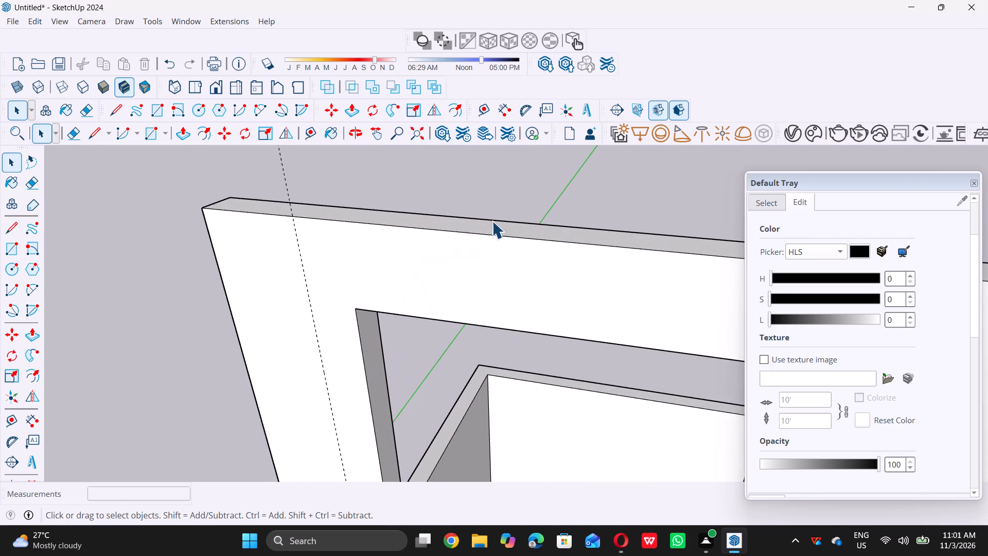
scroll(492, 221, "up", 1)
left_click(501, 231)
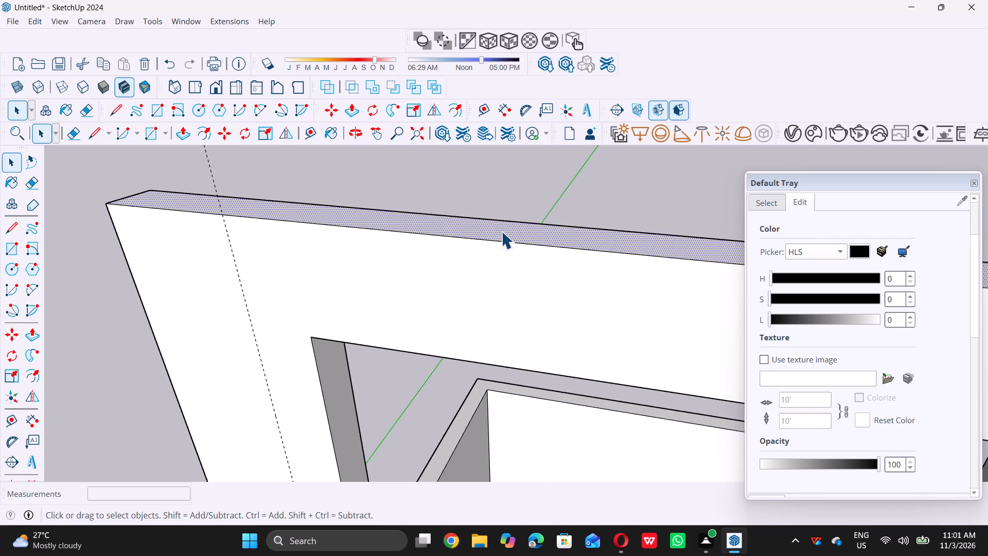
key("p")
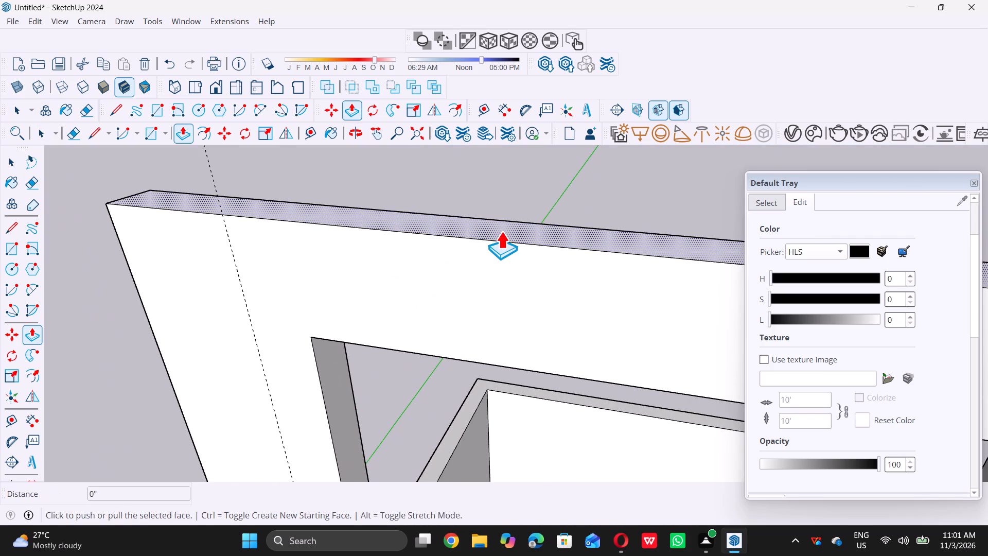
left_click(505, 230)
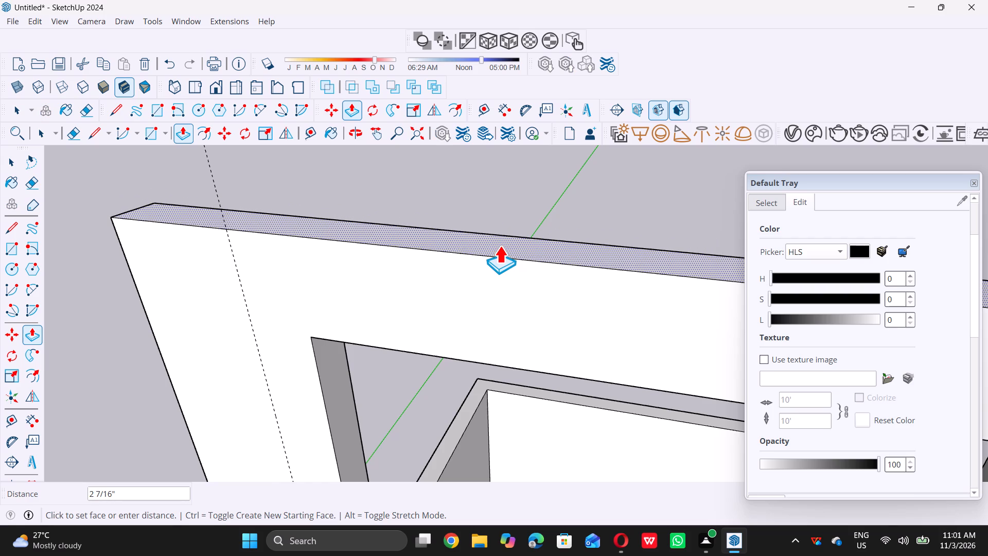
key("2")
key("shift+quotedbl")
key("Return")
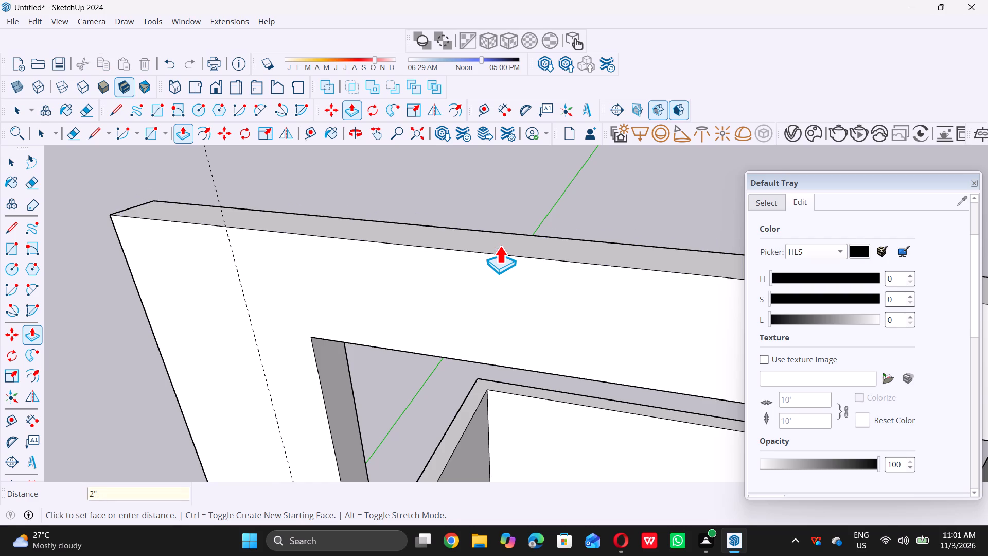
scroll(492, 247, "down", 9)
key("space")
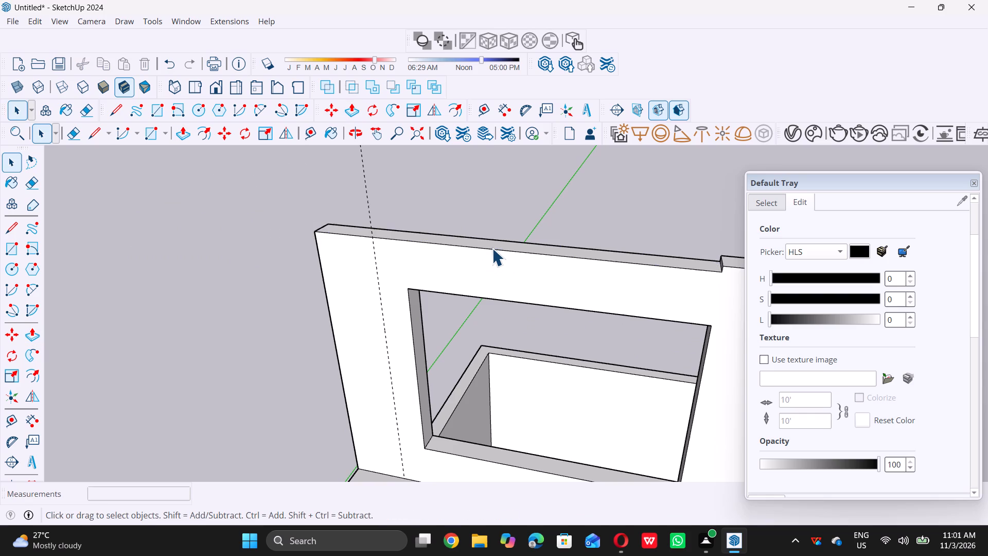
Push the top face of the upper frame's top beam down by about 2 1/4".
scroll(481, 251, "down", 6)
middle_click(502, 239)
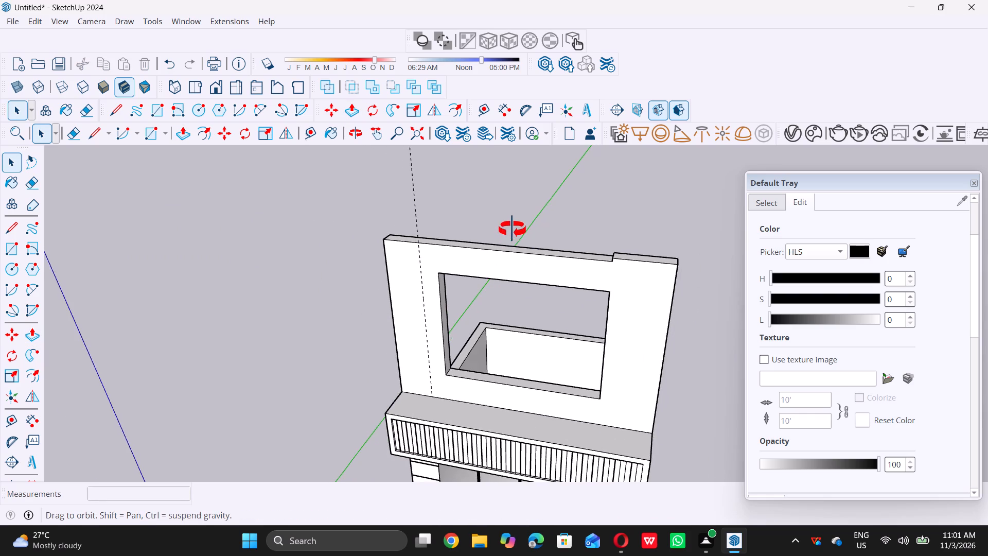
scroll(538, 249, "up", 2)
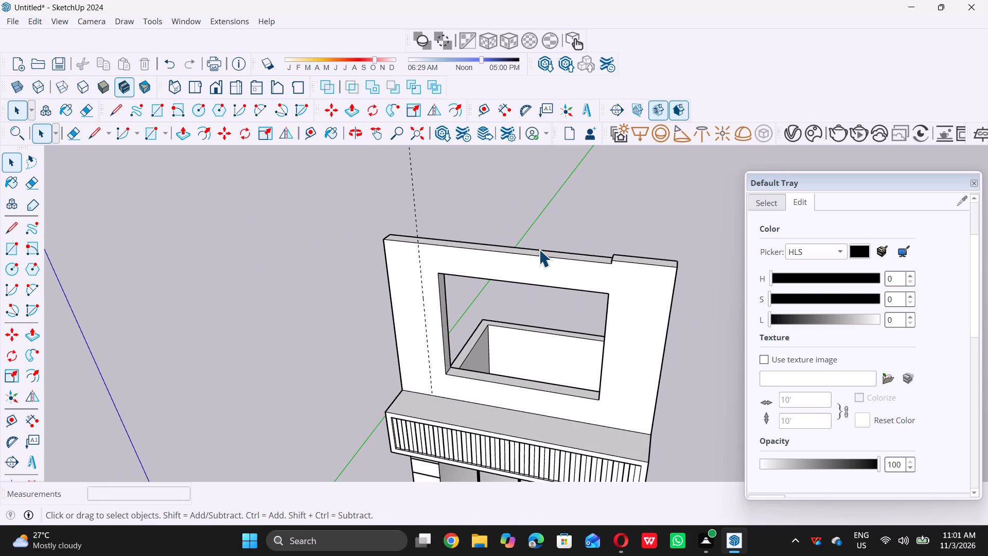
scroll(539, 249, "up", 12)
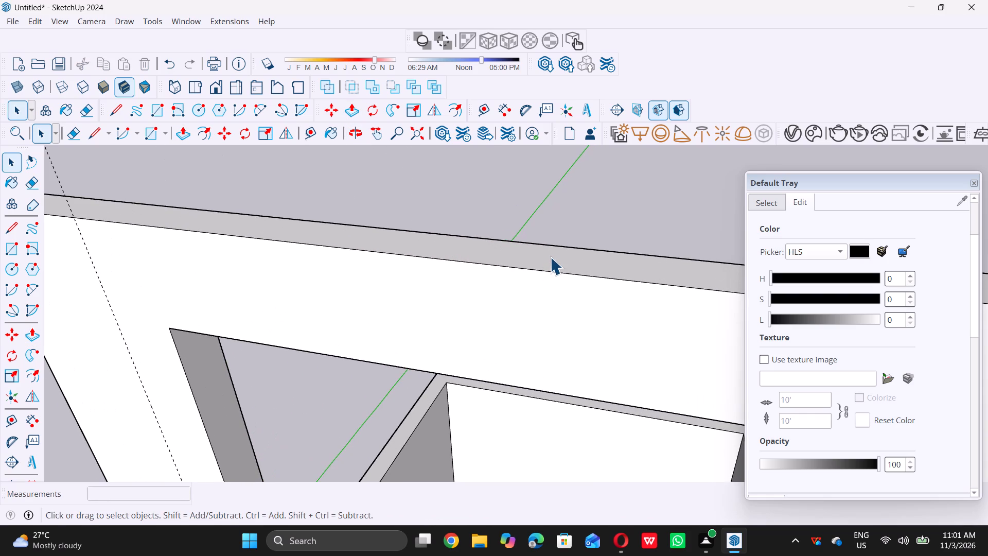
left_click(550, 259)
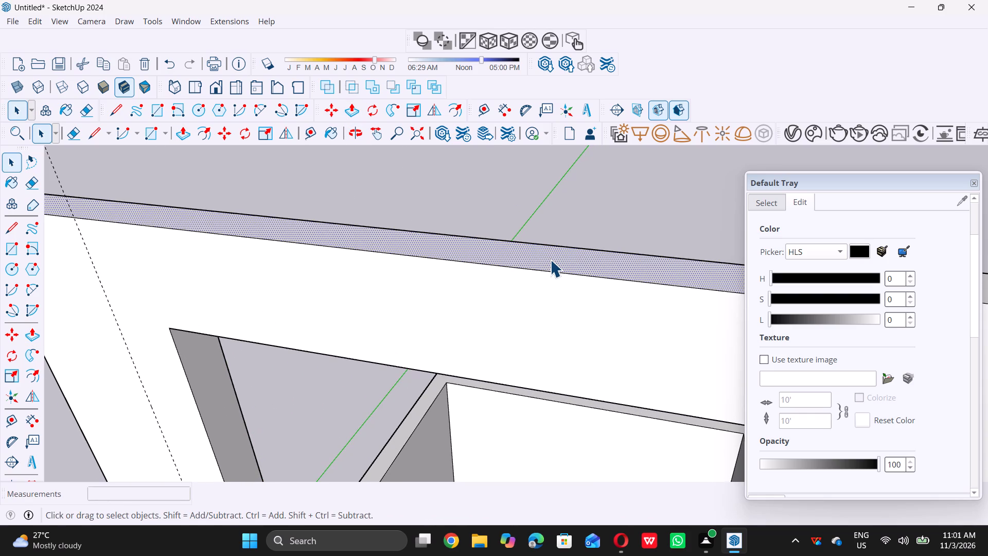
key("p")
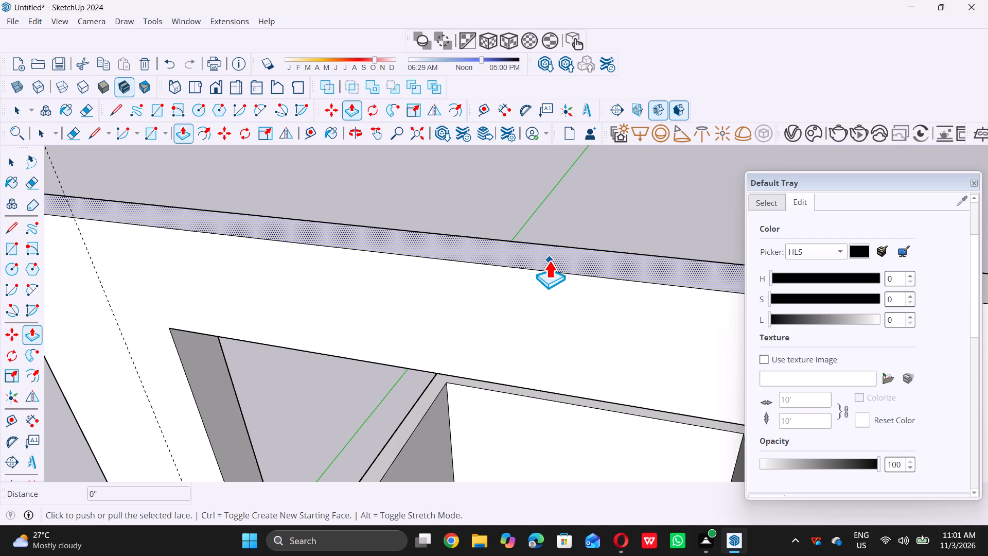
left_click(542, 253)
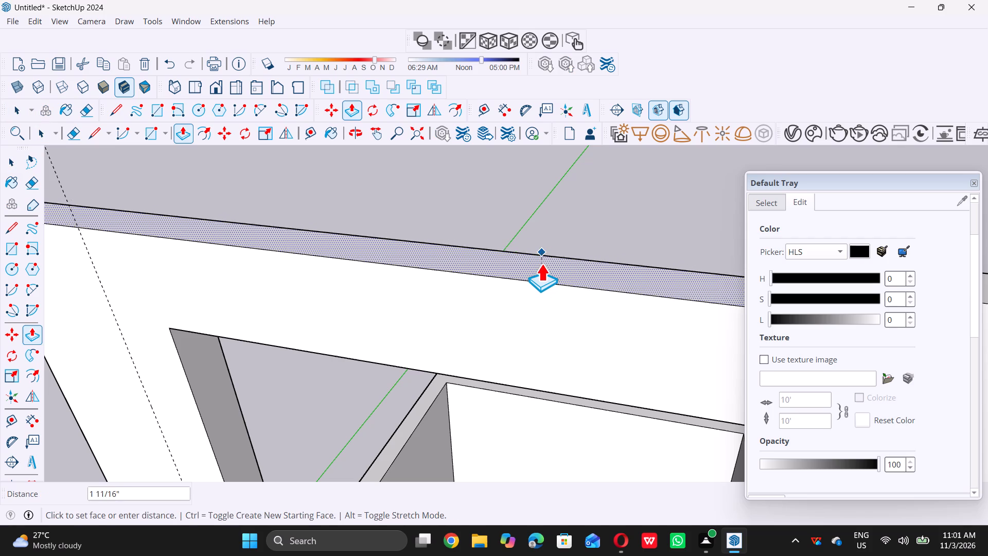
double_click(540, 268)
key("space")
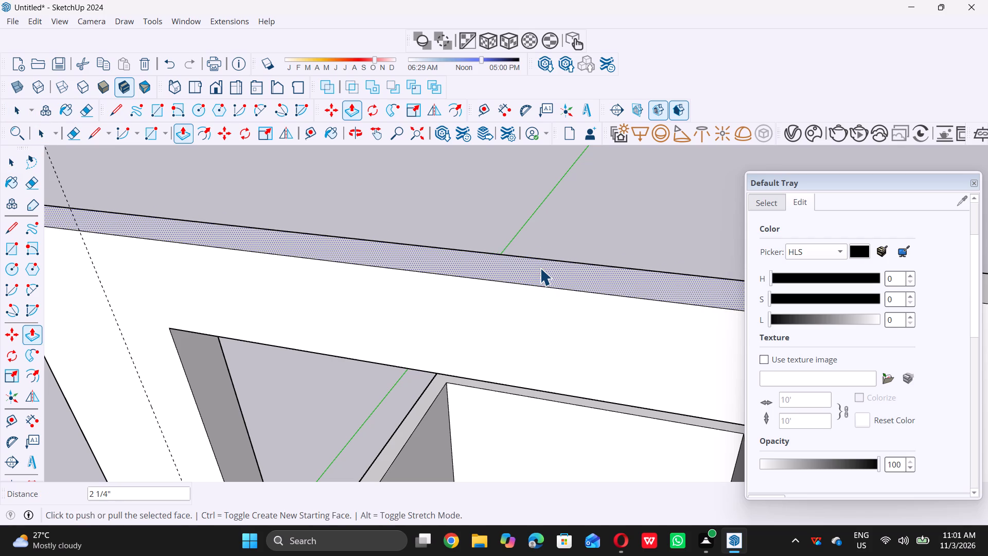
double_click(551, 214)
Push the raised top face of the upper frame's right post down flush with the top beam's top face.
scroll(509, 226, "down", 8)
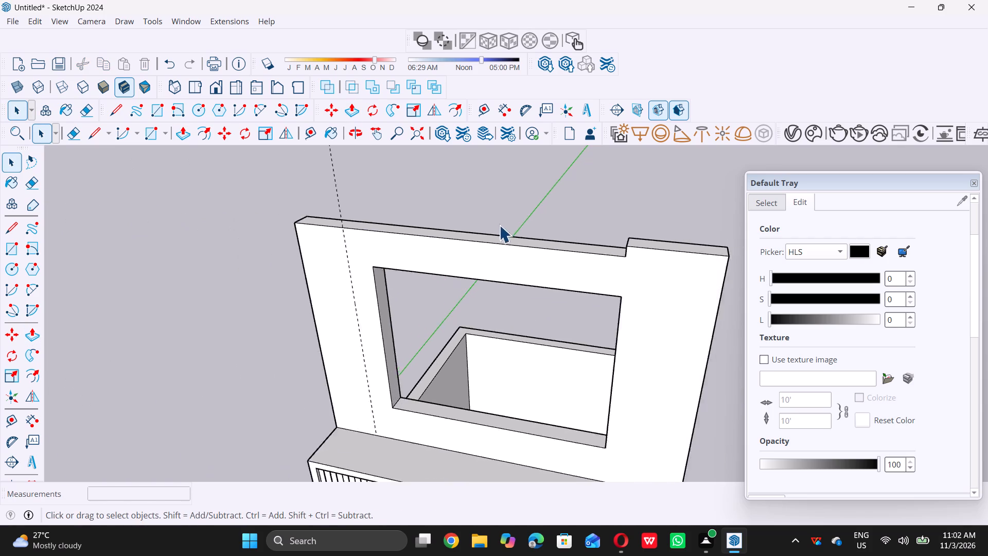
scroll(499, 225, "down", 6)
middle_click_drag(492, 269, 584, 244)
scroll(580, 221, "up", 4)
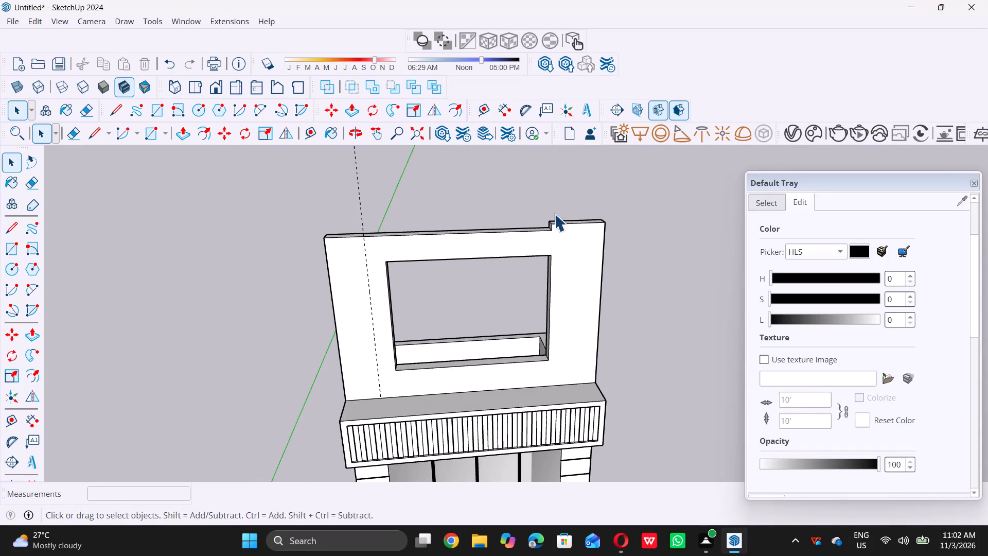
middle_click_drag(550, 214, 581, 245)
scroll(554, 224, "up", 11)
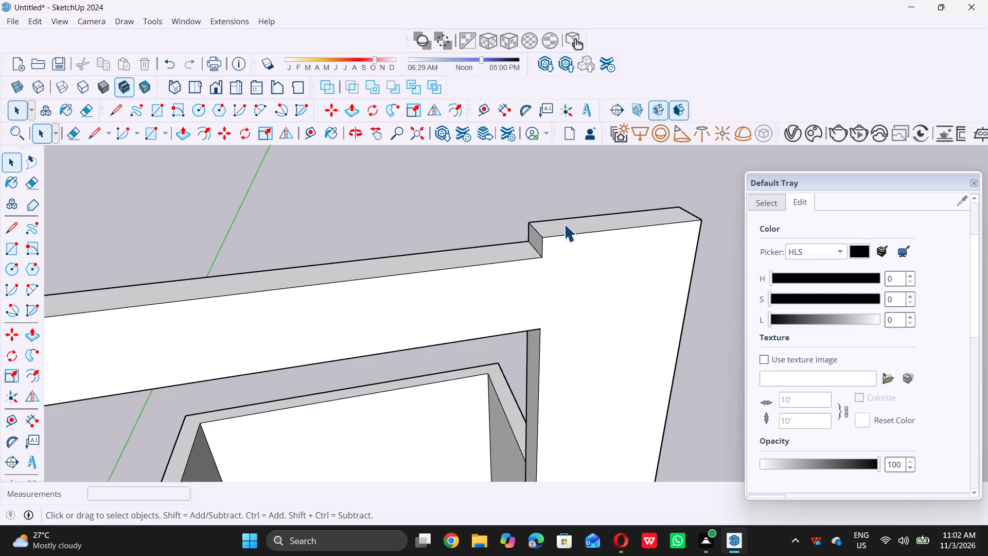
scroll(561, 227, "down", 5)
middle_click_drag(516, 227, 518, 228)
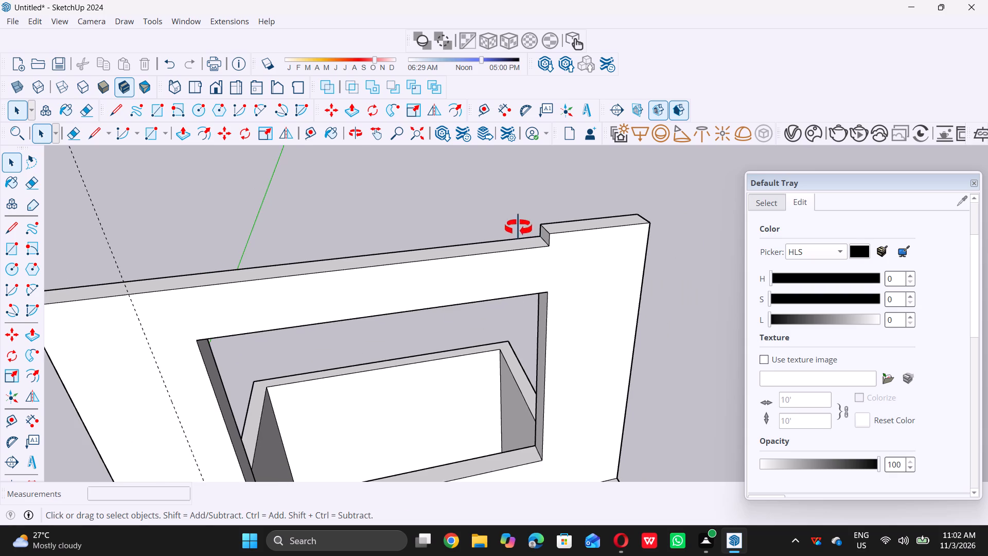
middle_click_drag(518, 228, 566, 247)
scroll(586, 244, "up", 8)
left_click(604, 238)
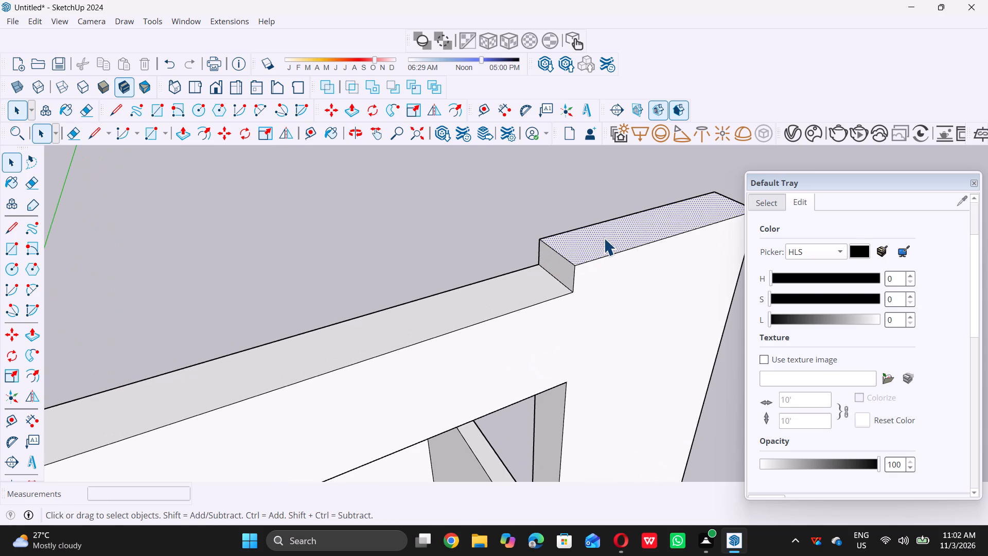
key("p")
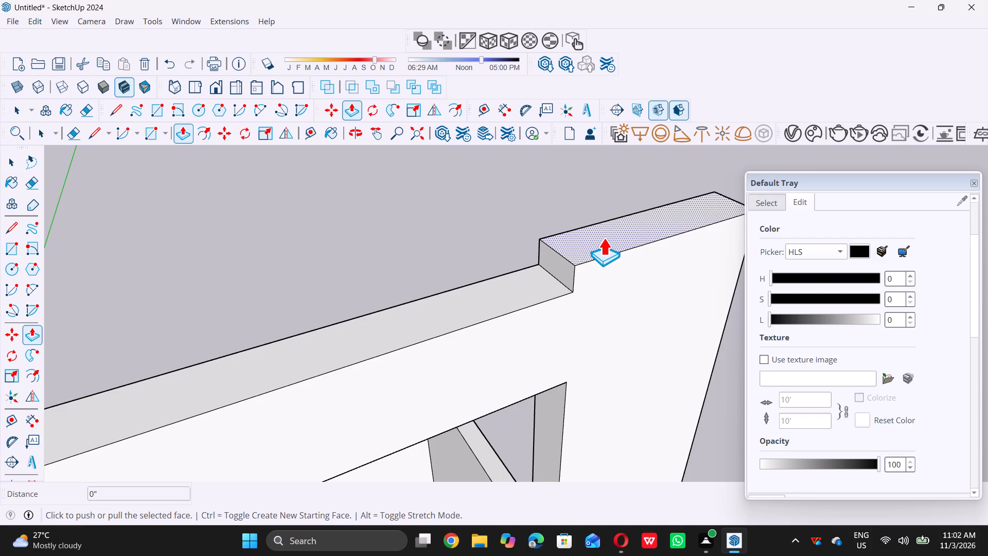
double_click(601, 234)
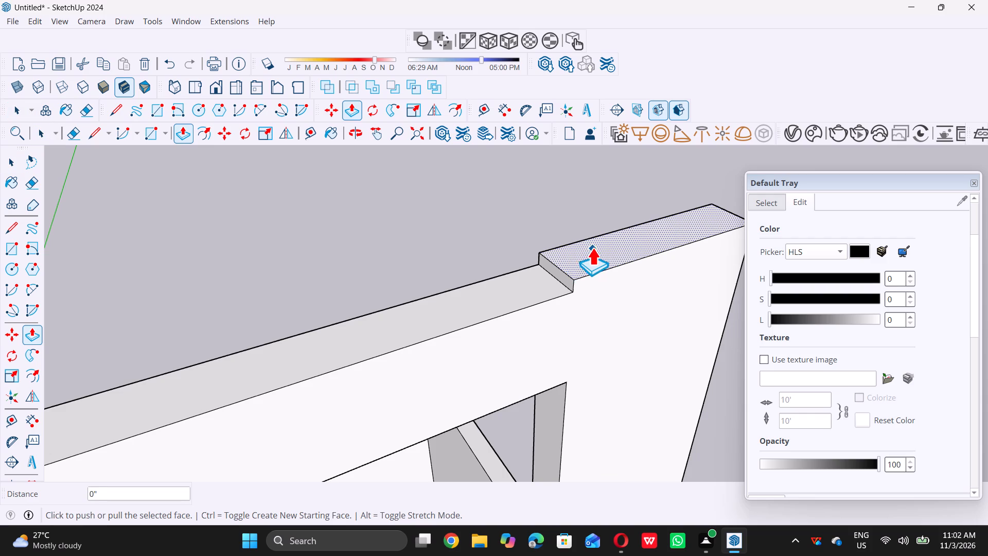
left_click(592, 248)
triple_click(585, 252)
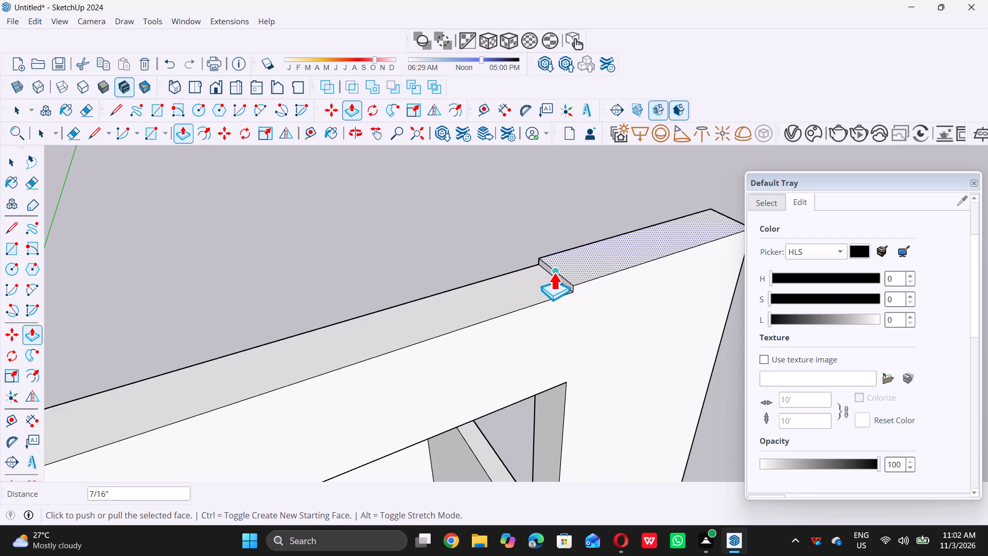
left_click(584, 257)
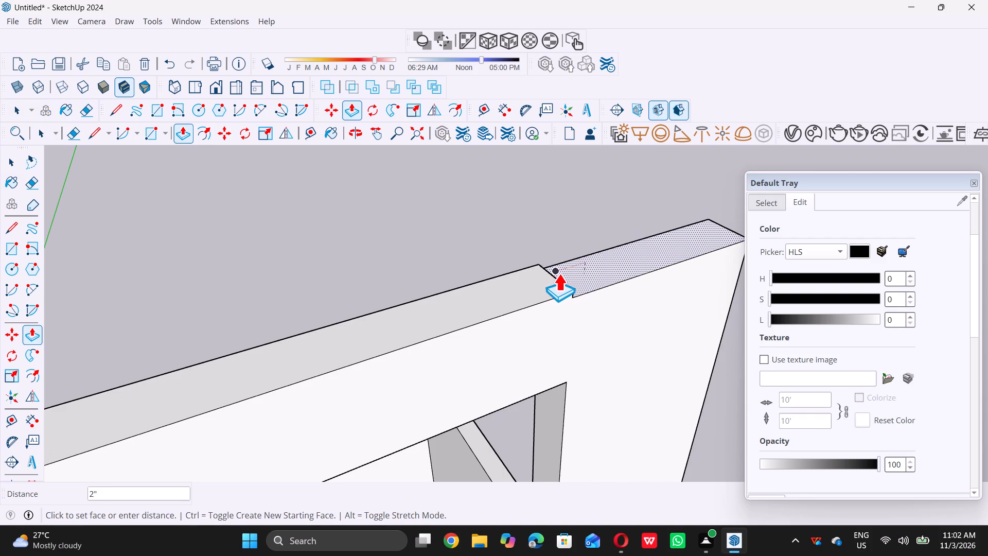
left_click(549, 272)
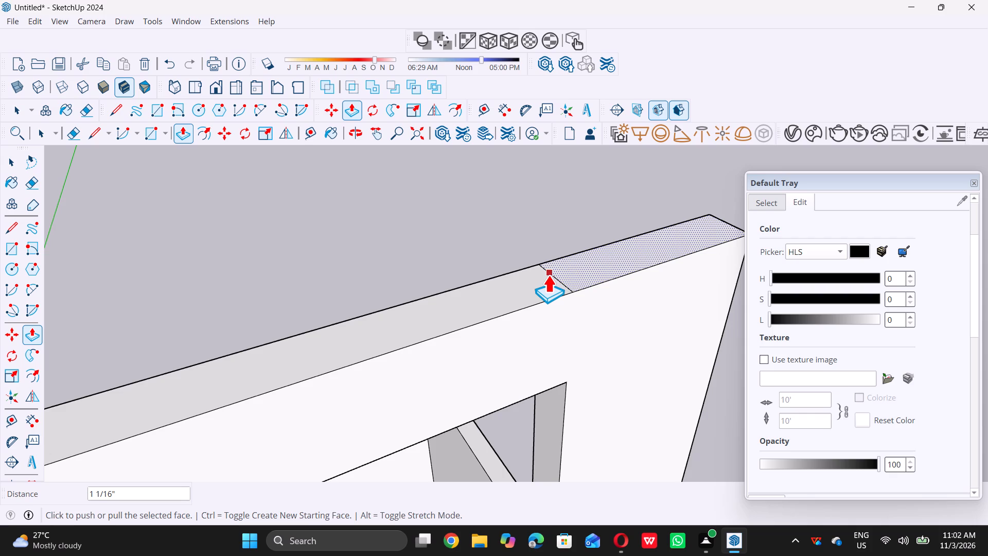
key("space")
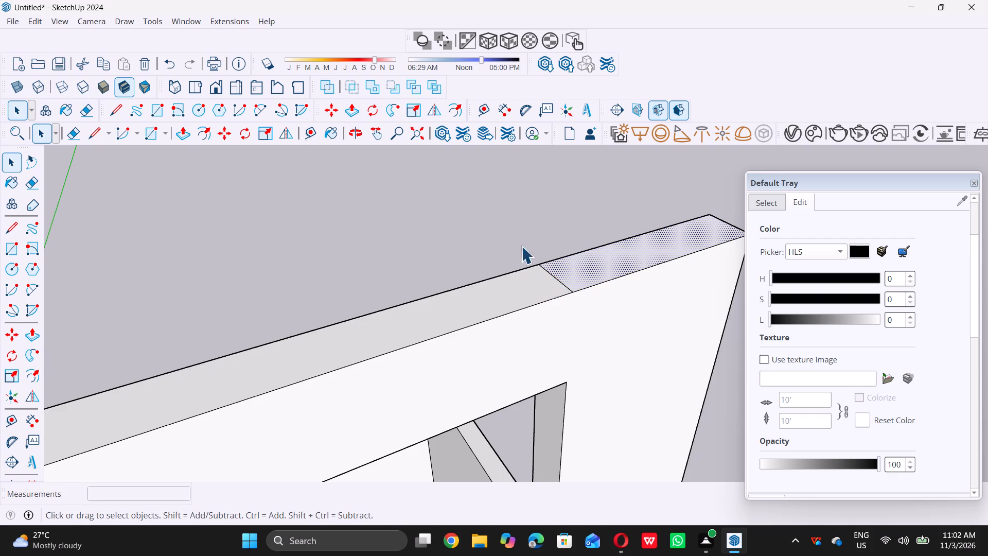
triple_click(516, 214)
Erase the seam line between the top beam and the right post on the upper frame's top face.
scroll(564, 279, "up", 6)
scroll(538, 283, "down", 5)
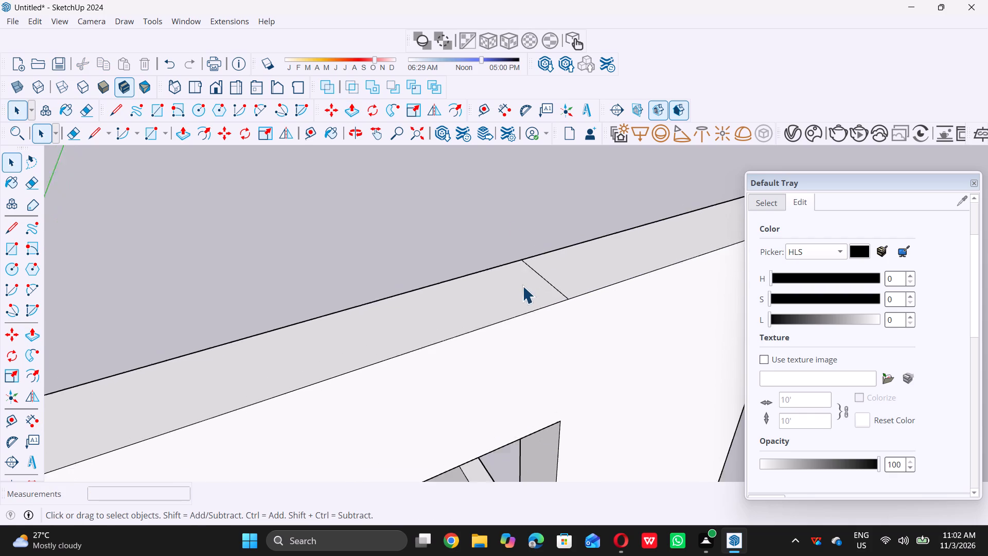
scroll(522, 286, "down", 7)
middle_click_drag(500, 288, 514, 282)
middle_click(514, 282)
scroll(519, 275, "up", 4)
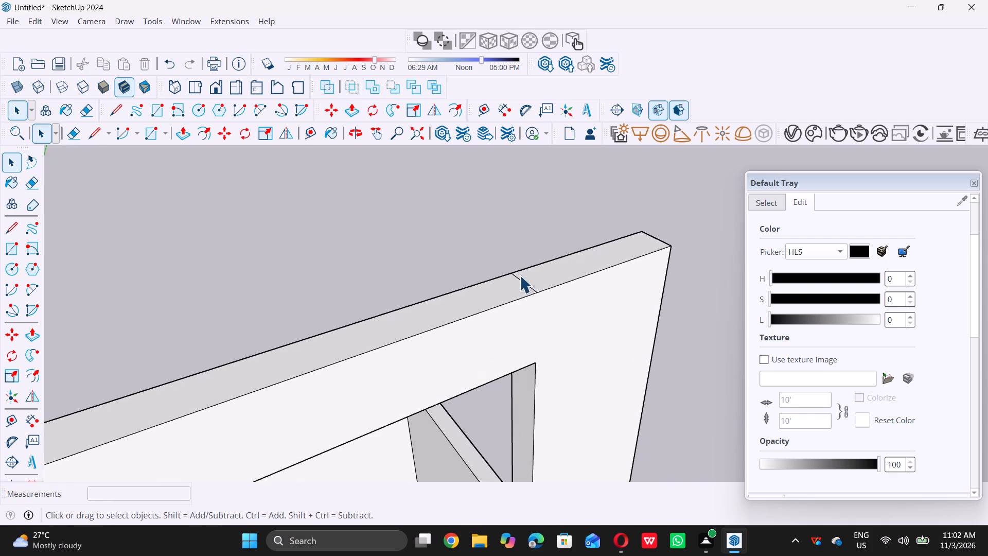
scroll(520, 275, "up", 2)
key("e")
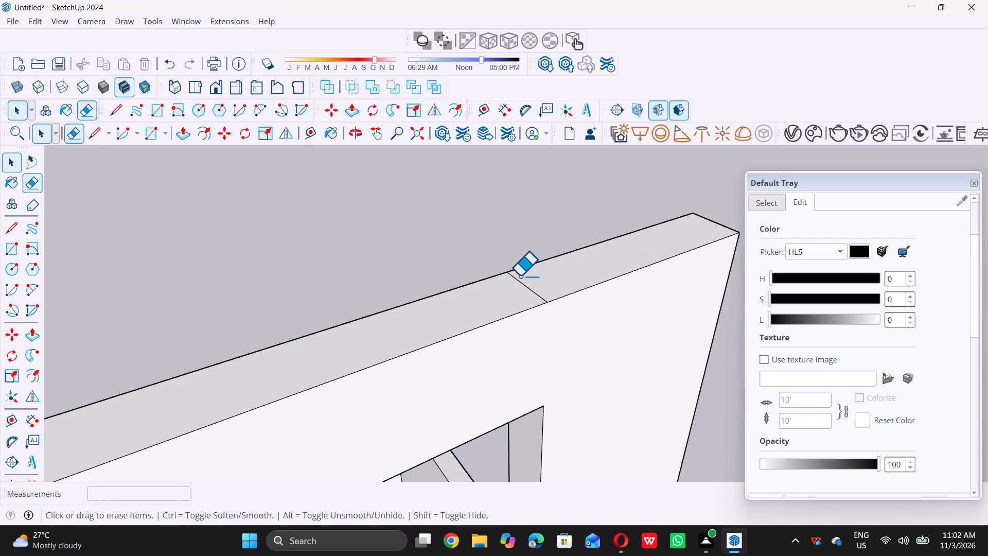
scroll(529, 289, "up", 5)
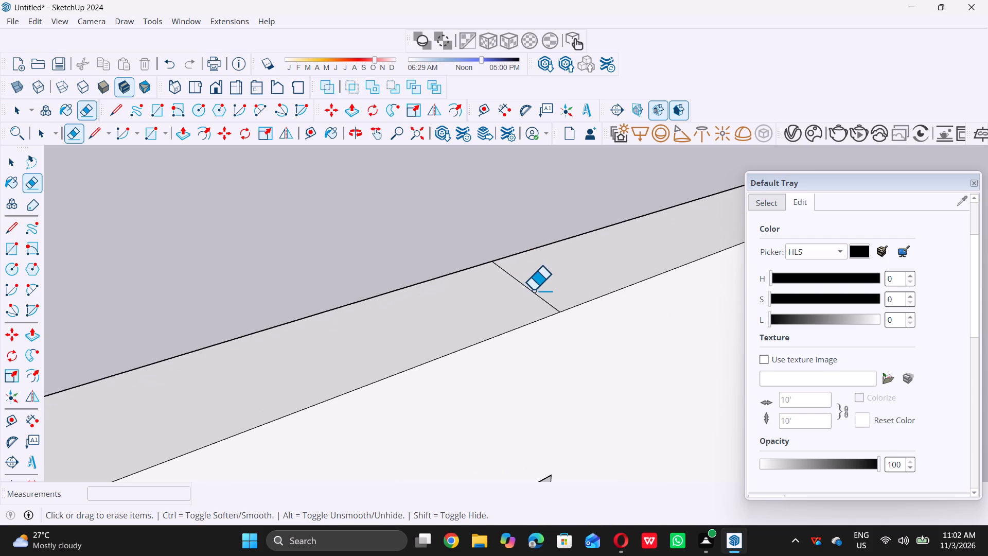
double_click(536, 295)
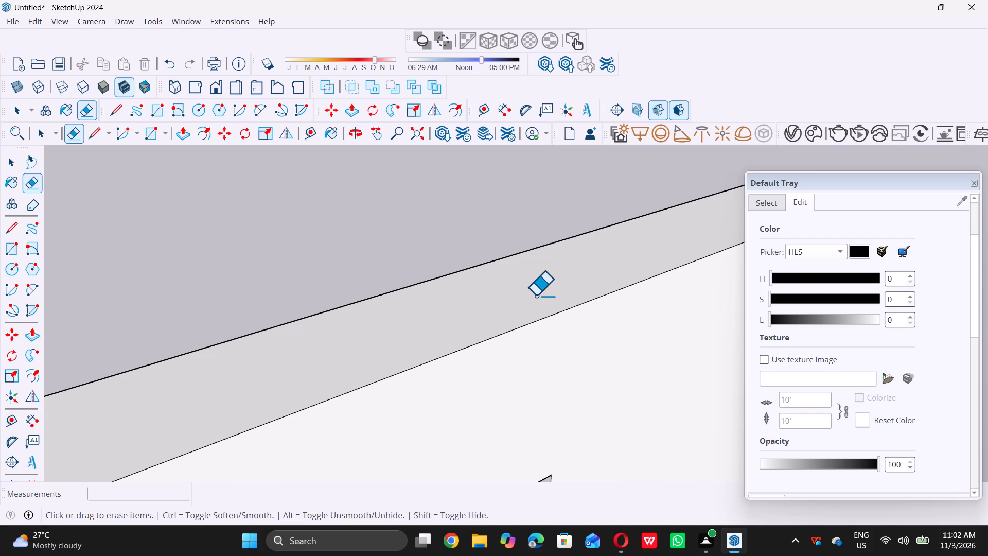
scroll(532, 292, "down", 17)
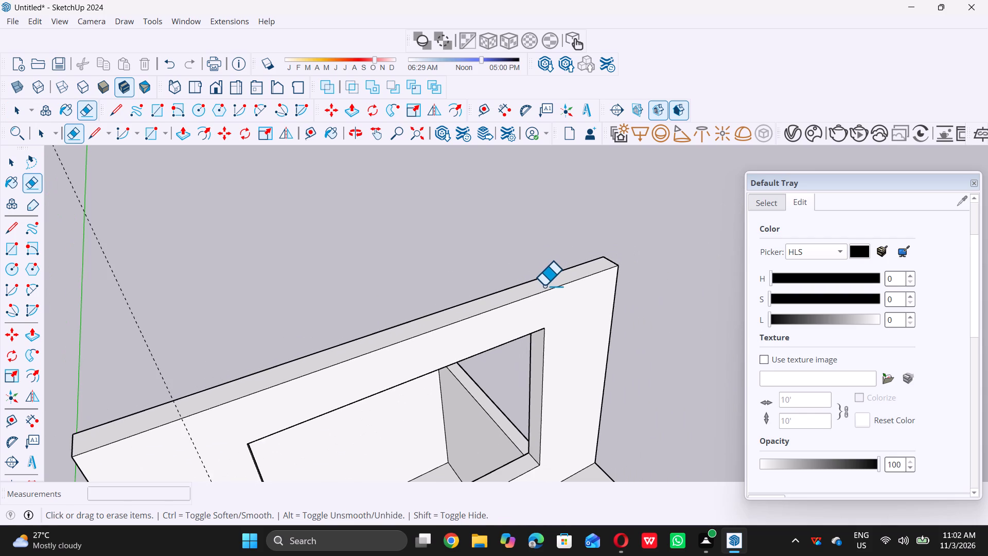
key("space")
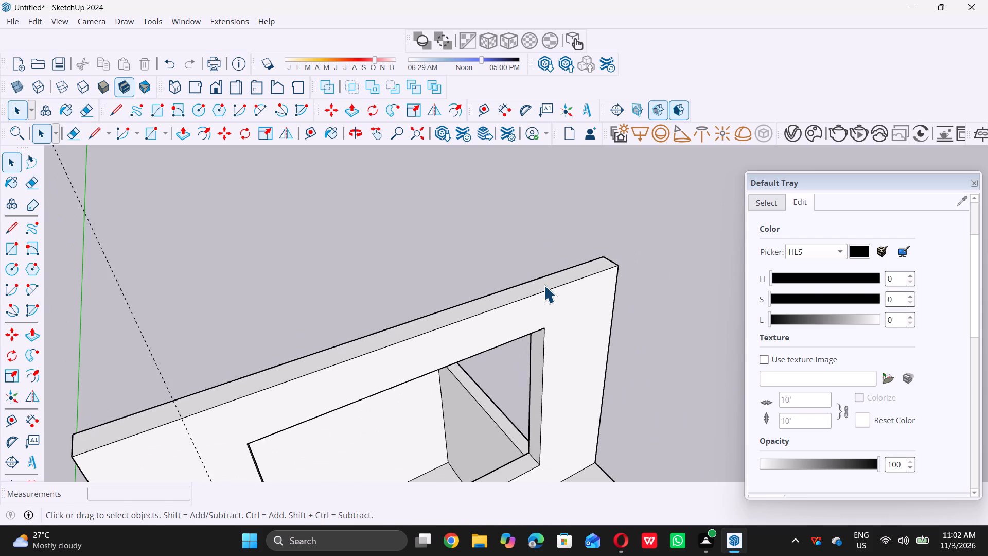
Place a horizontal guide along the top edge of the upper frame's opening with the Tape Measure.
scroll(544, 285, "down", 12)
middle_click_drag(543, 347, 445, 263)
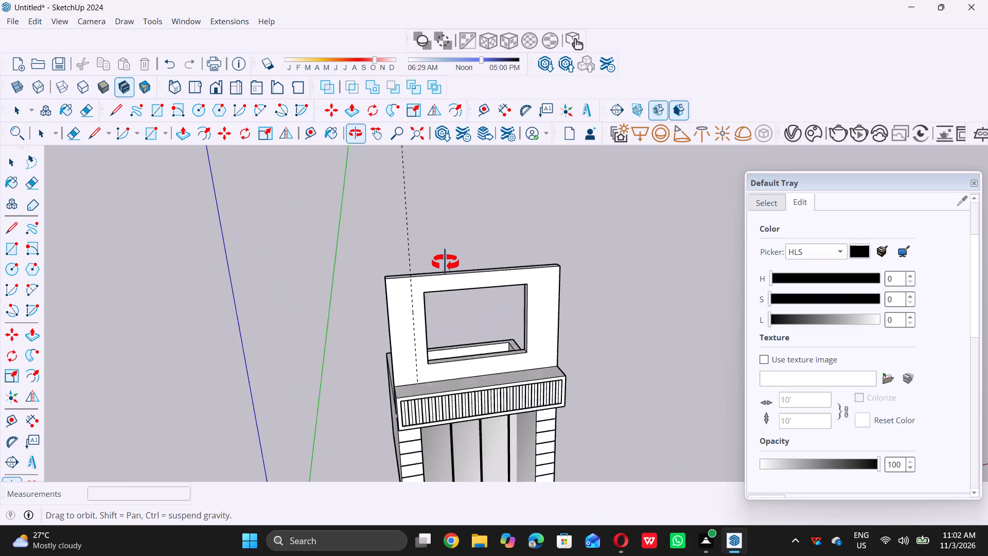
middle_click_drag(445, 263, 428, 218)
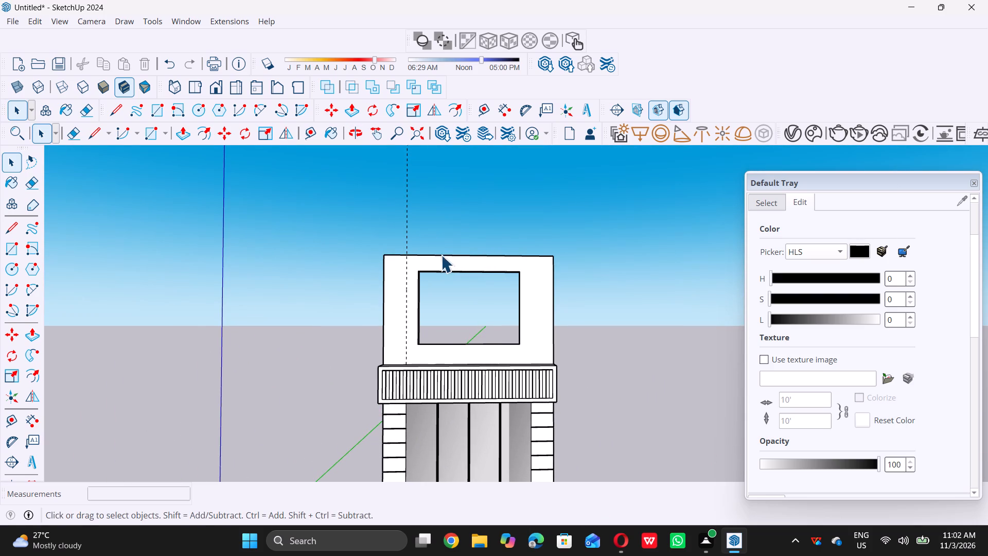
middle_click_drag(443, 246, 437, 249)
scroll(443, 251, "up", 6)
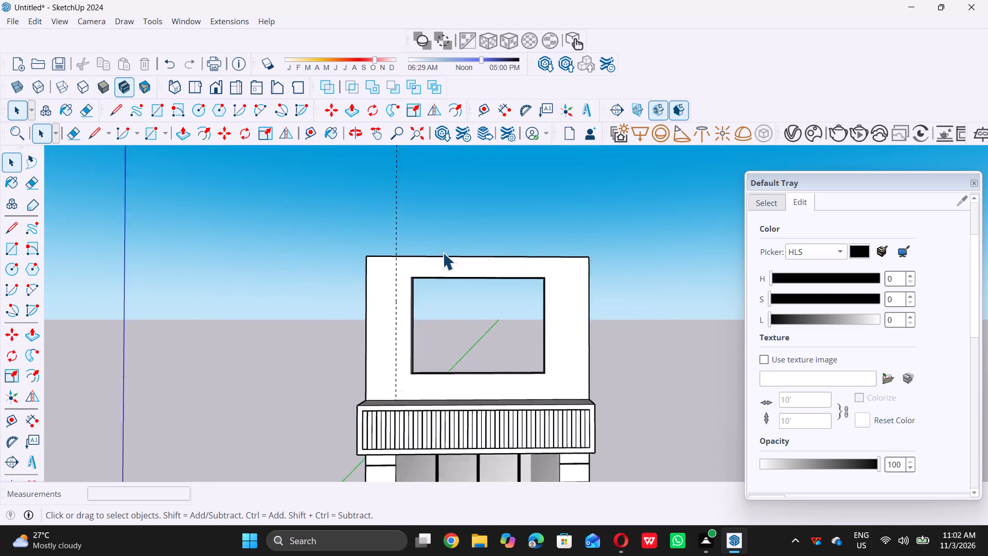
scroll(460, 277, "up", 4)
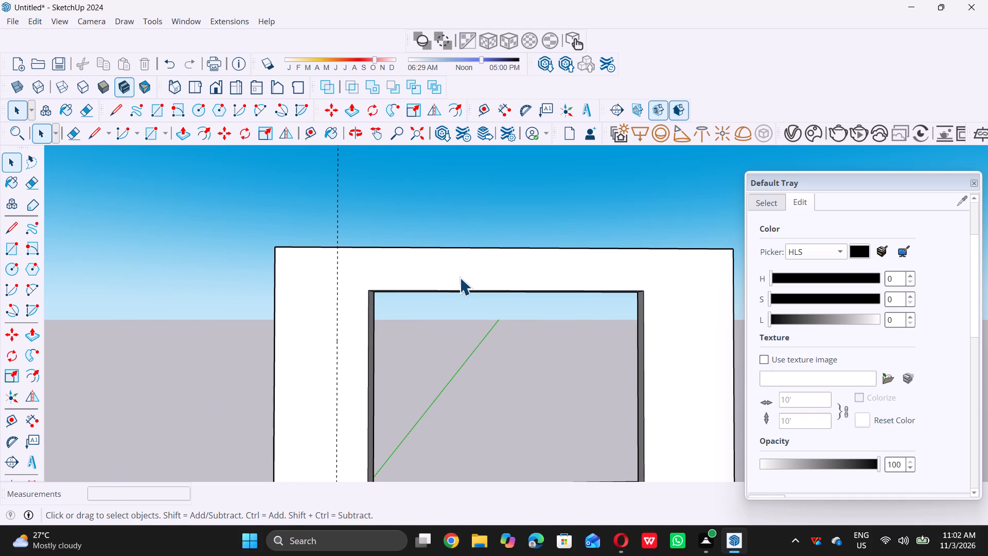
key("t")
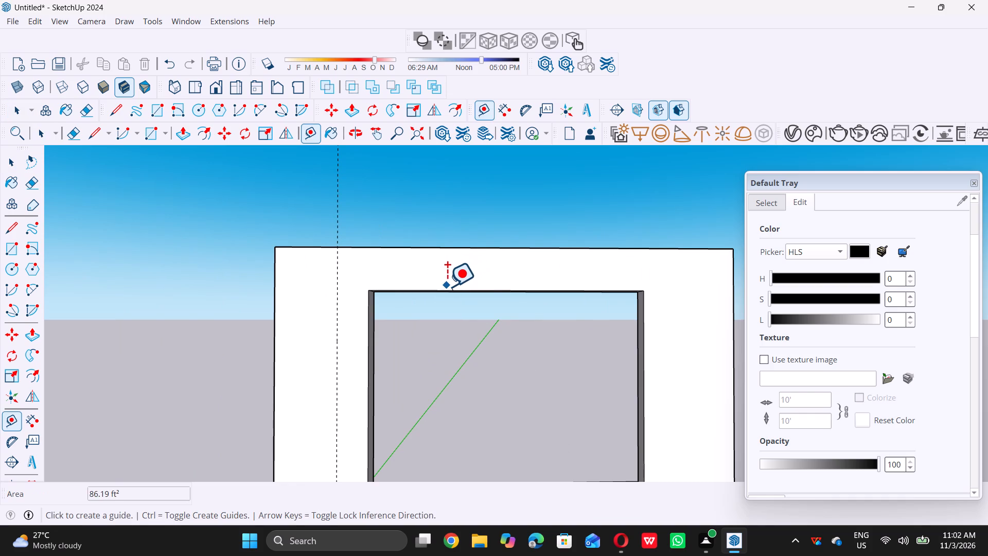
double_click(448, 289)
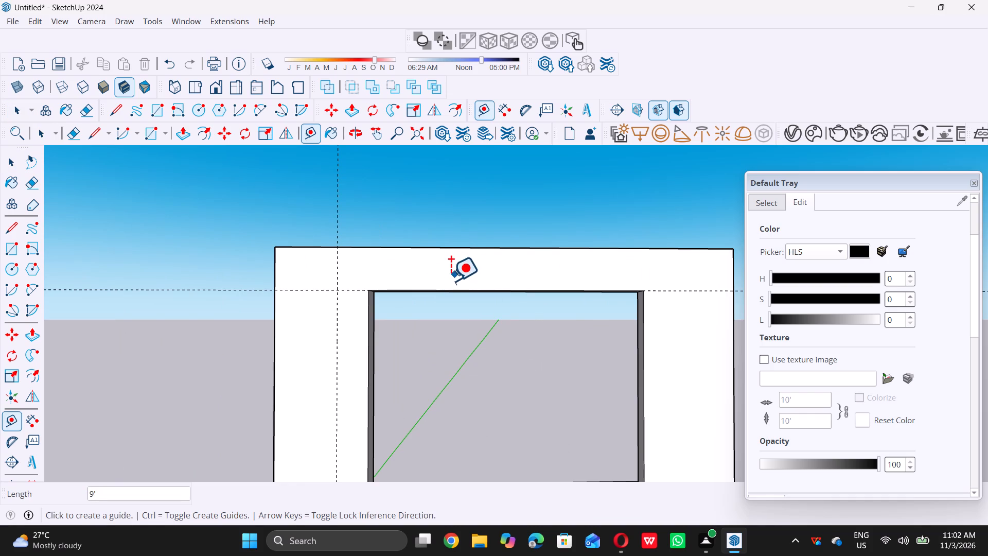
double_click(449, 288)
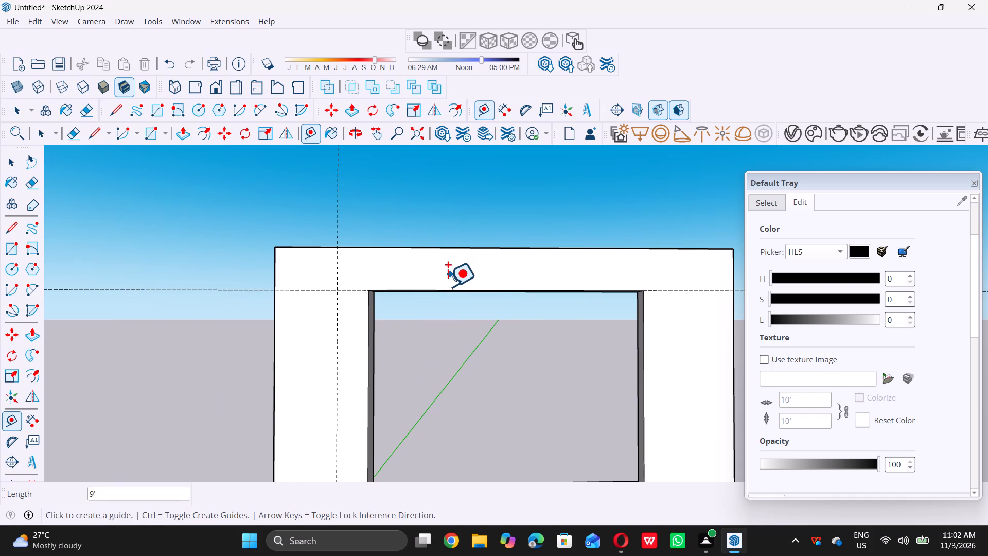
double_click(452, 290)
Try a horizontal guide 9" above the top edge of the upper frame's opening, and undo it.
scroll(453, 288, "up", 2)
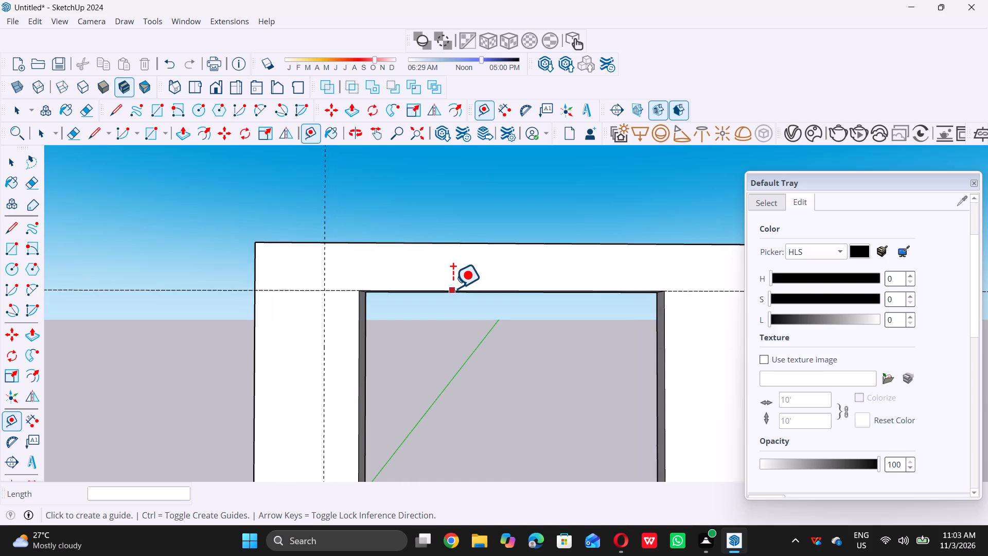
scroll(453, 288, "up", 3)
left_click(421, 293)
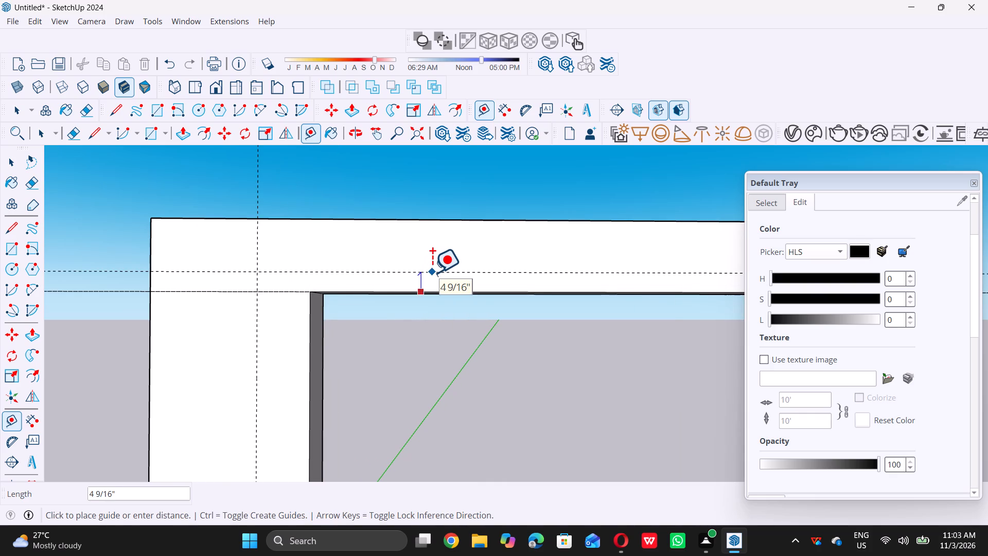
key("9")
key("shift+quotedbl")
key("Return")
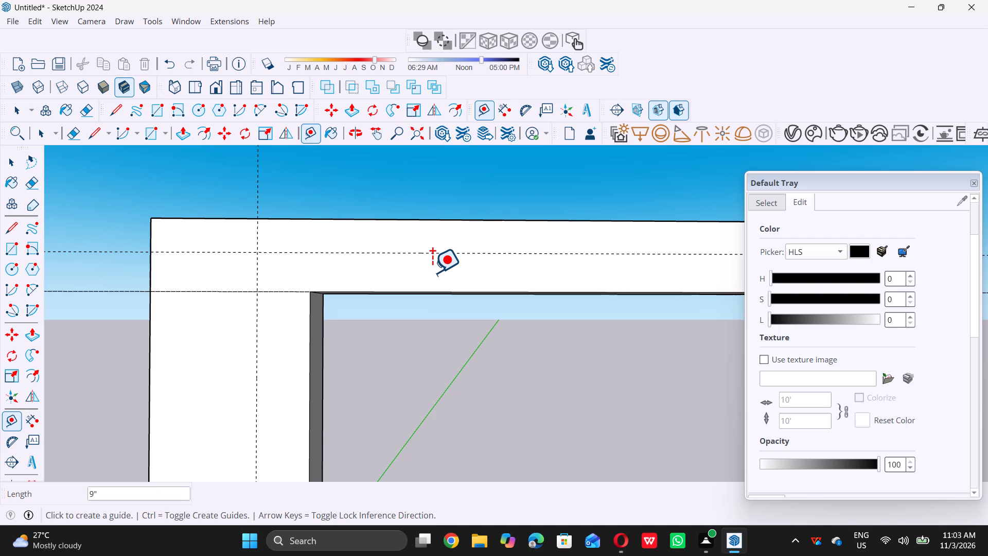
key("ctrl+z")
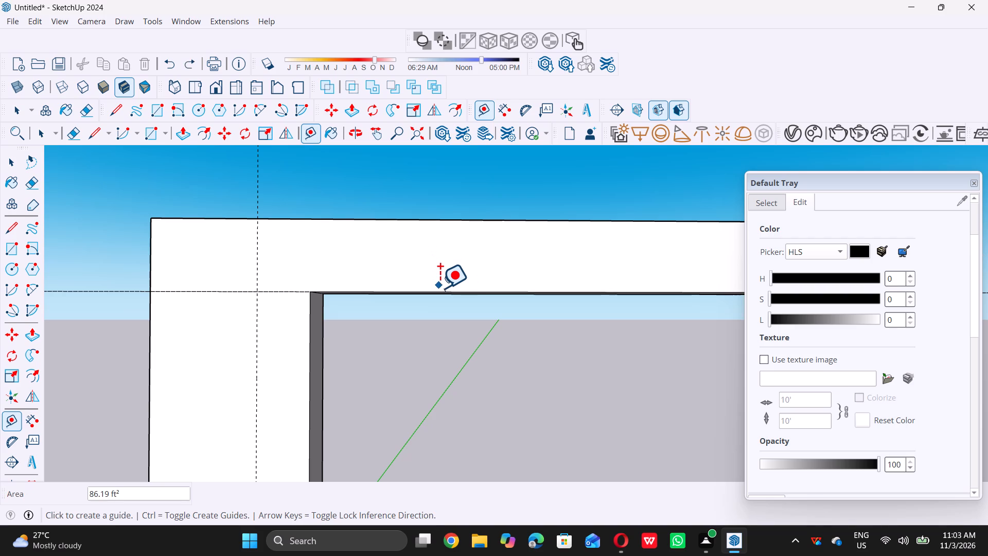
Place a horizontal guide 1' above the top edge of the upper frame's opening with the Tape Measure.
left_click(442, 290)
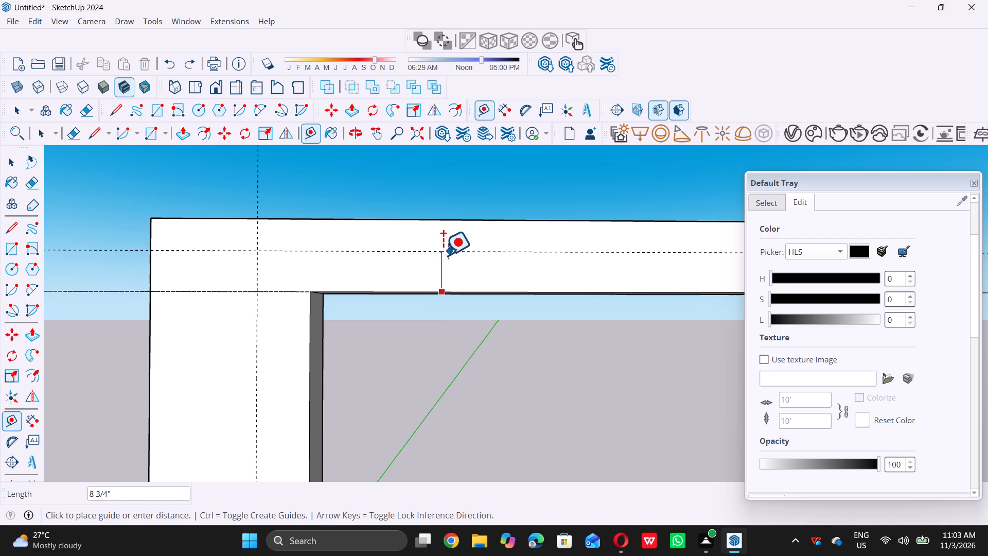
type("1'")
key("Return")
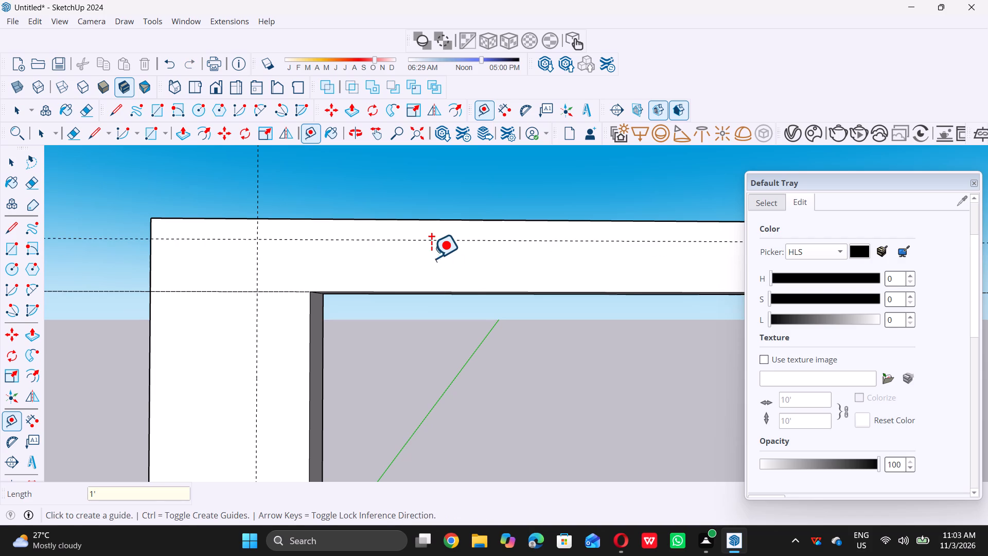
key("space")
Draw a rectangle about 12' 9 7/16" by 9' 3" from the vertical guide's foot to where the upper guide meets the frame's right edge.
scroll(383, 257, "down", 12)
middle_click_drag(348, 272, 356, 269)
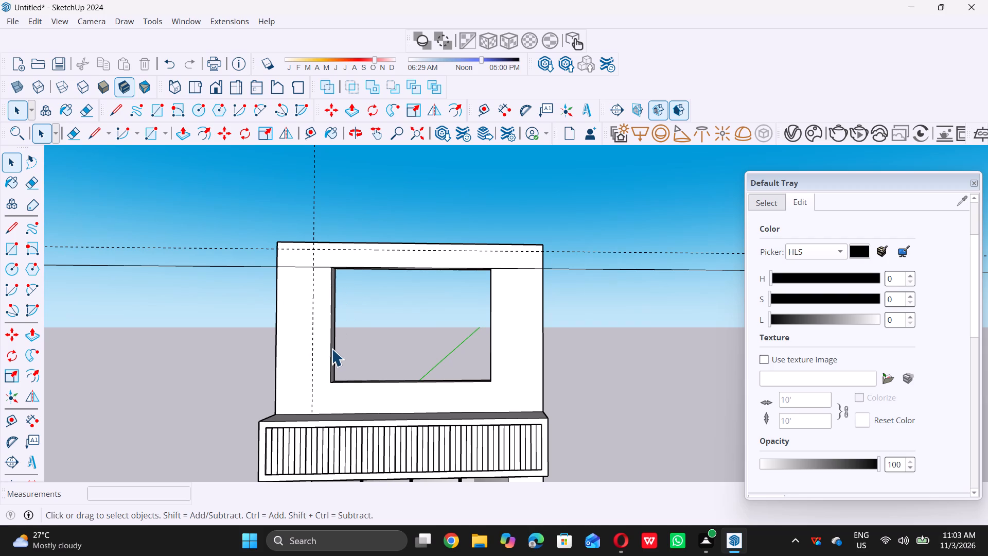
key("r")
scroll(314, 411, "up", 2)
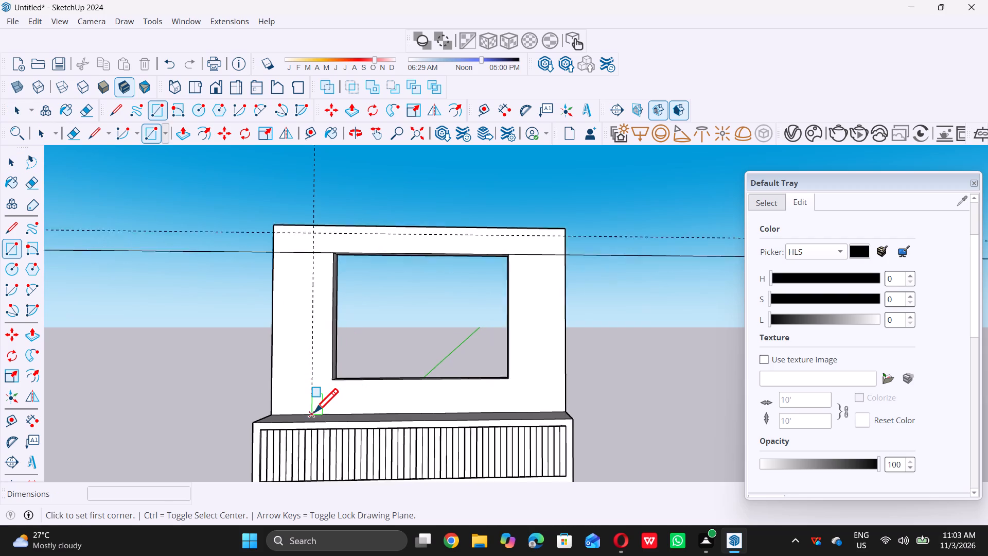
scroll(314, 412, "up", 2)
double_click(311, 415)
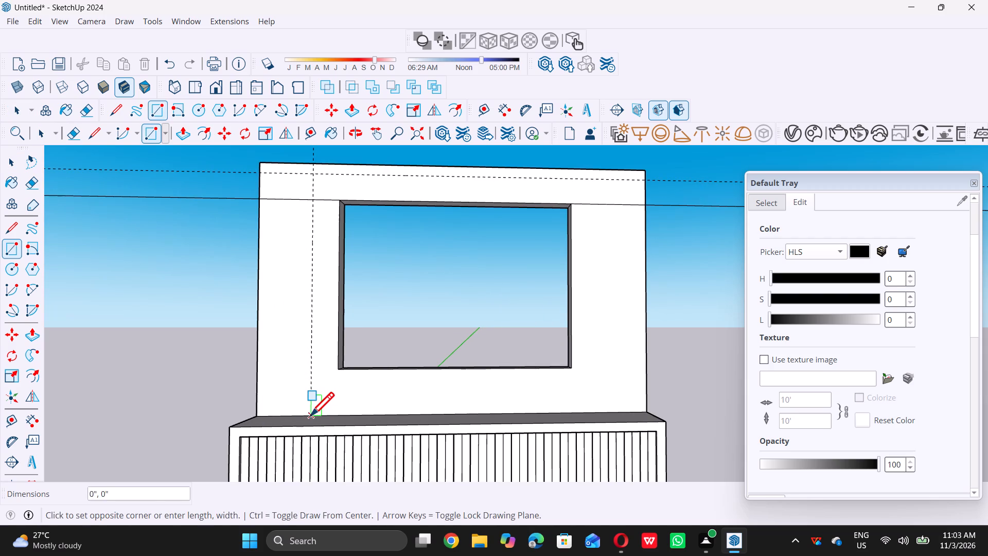
scroll(310, 415, "down", 5)
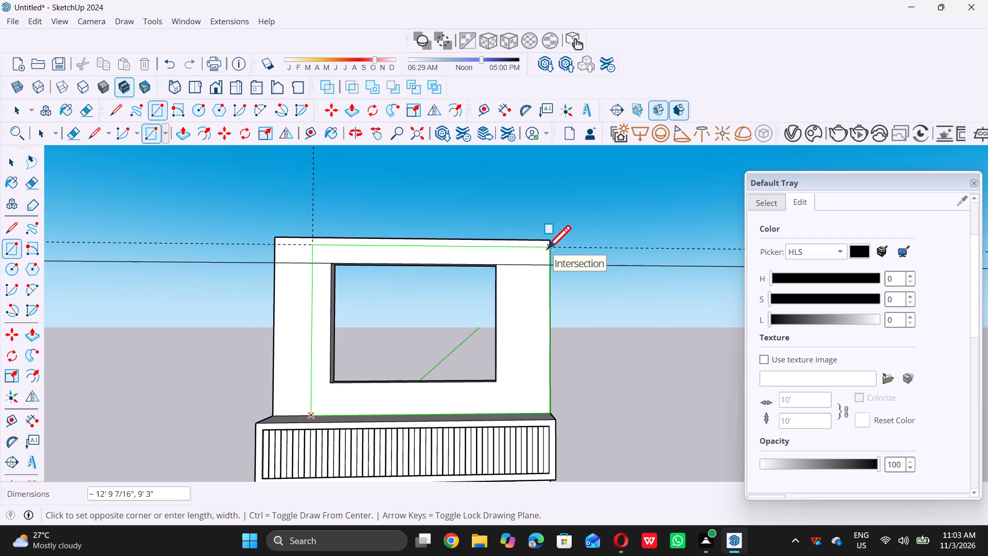
double_click(547, 249)
key("space")
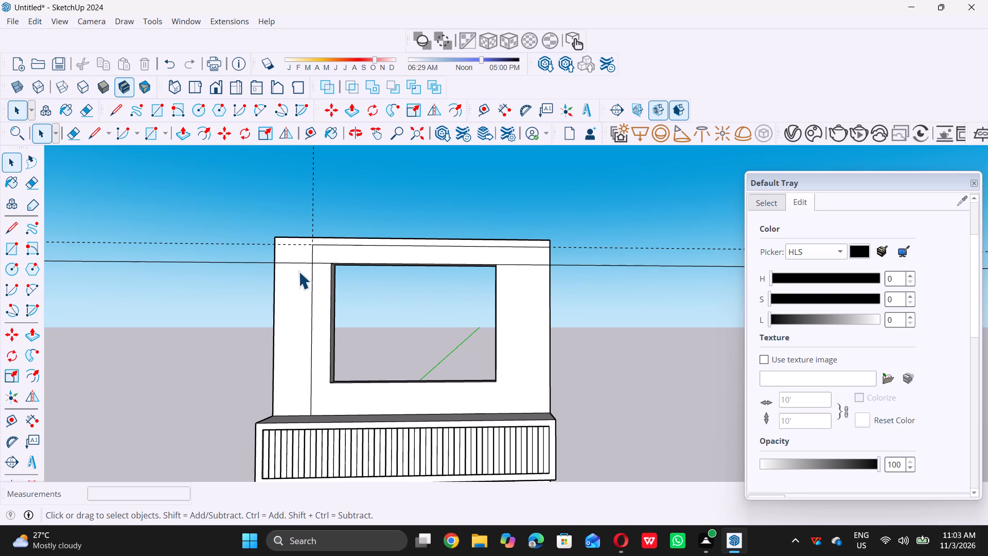
Erase the two horizontal guides and the vertical guide from the upper frame.
scroll(296, 262, "up", 4)
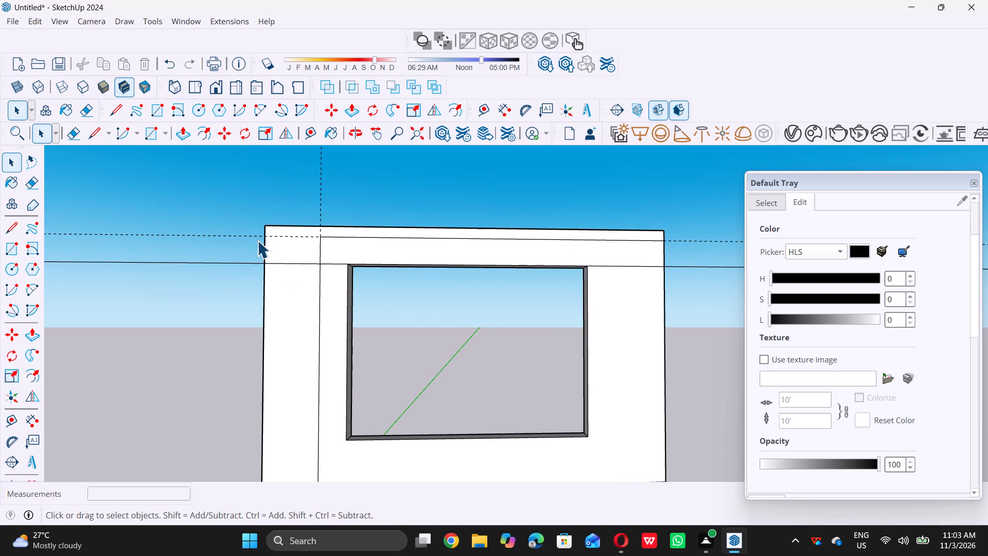
key("e")
left_click(294, 267)
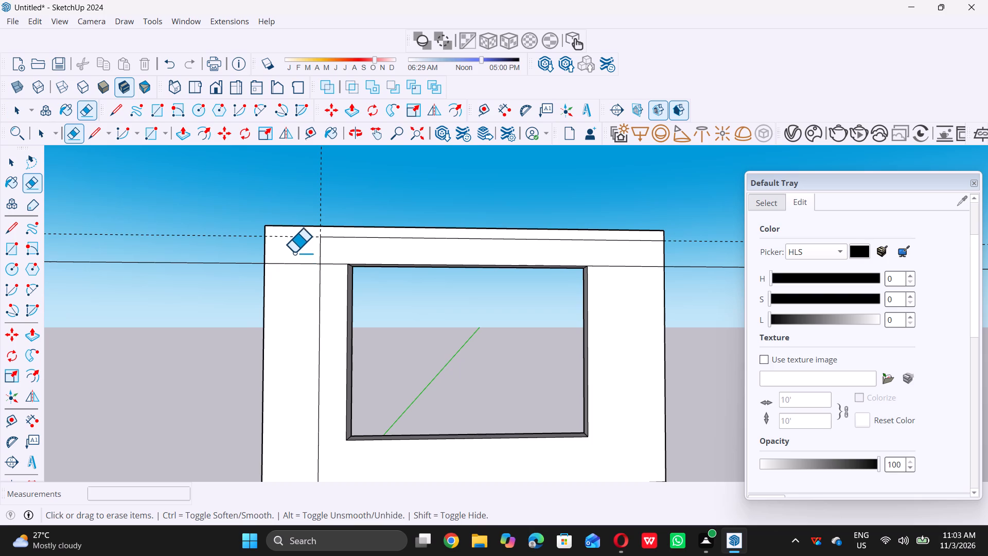
left_click(297, 235)
scroll(297, 236, "up", 3)
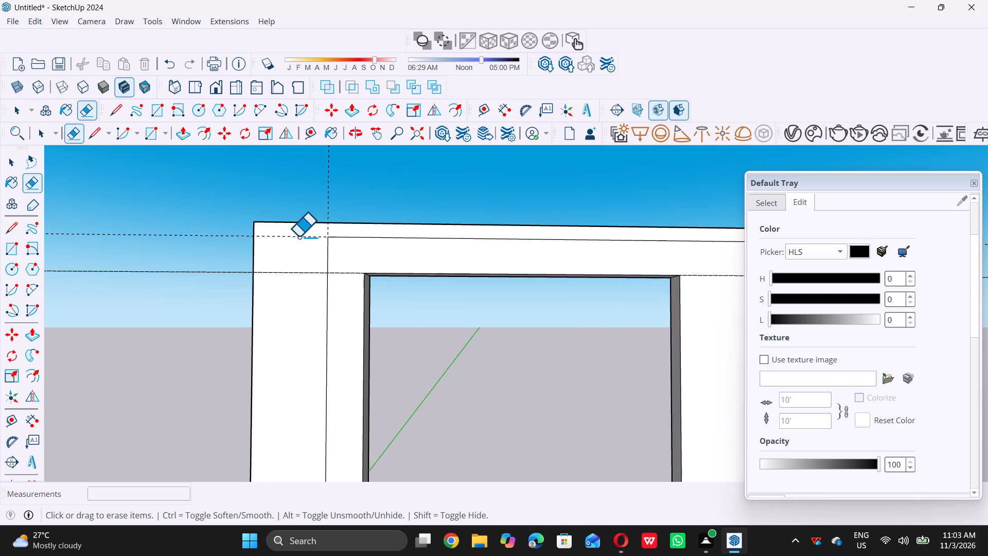
triple_click(298, 236)
triple_click(297, 273)
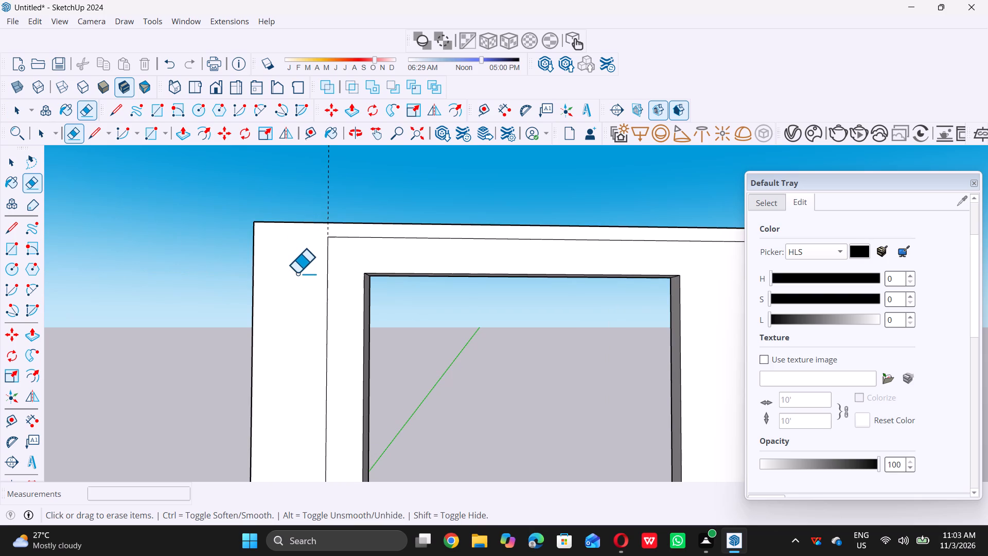
scroll(305, 266, "up", 1)
scroll(308, 264, "down", 5)
scroll(321, 227, "up", 9)
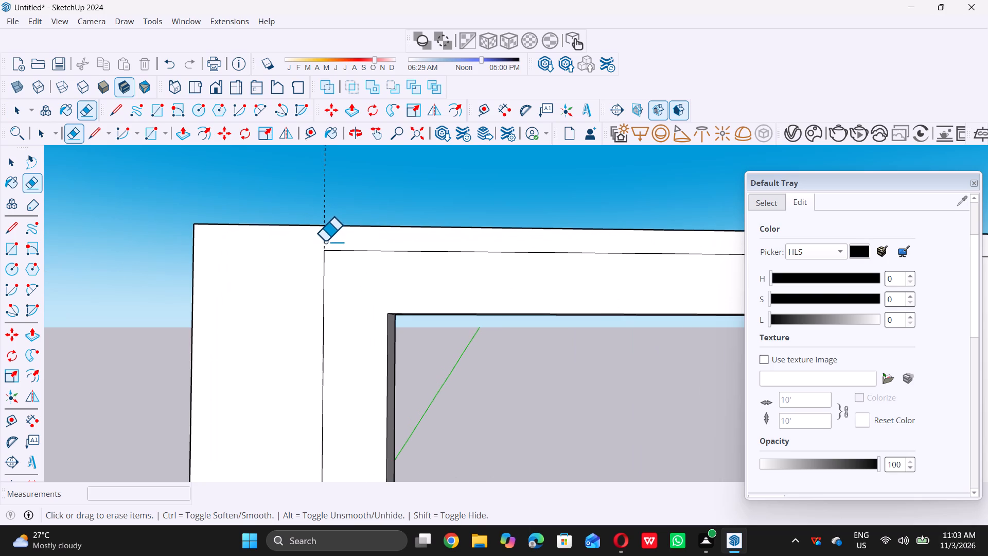
left_click(321, 237)
triple_click(325, 238)
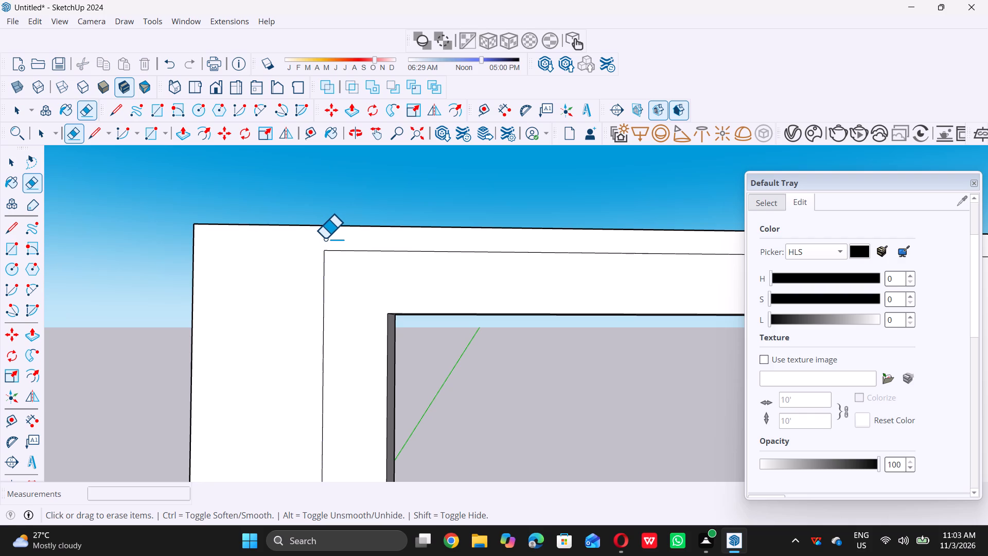
key("space")
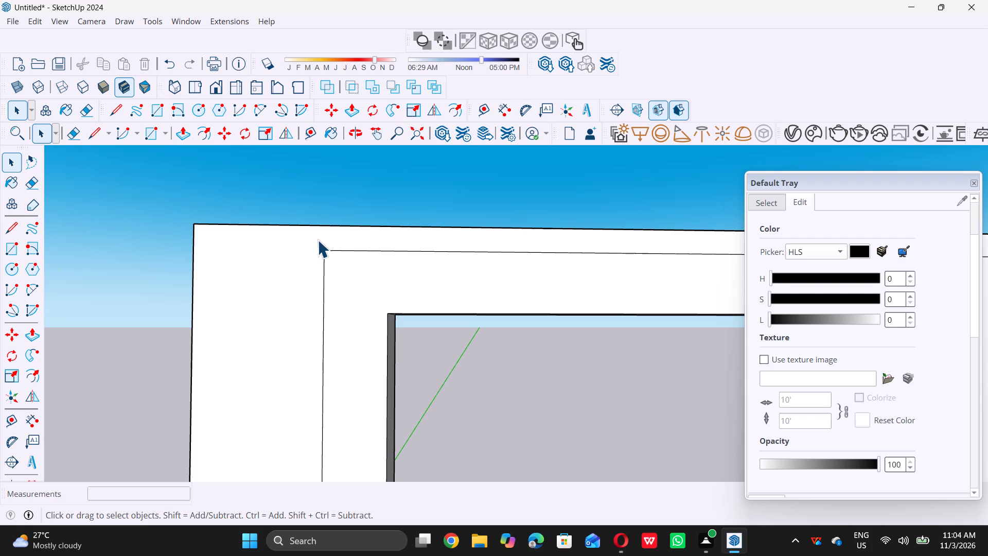
Switch the Materials from editing 0137_Black to choosing among the Wood swatches.
scroll(317, 240, "down", 14)
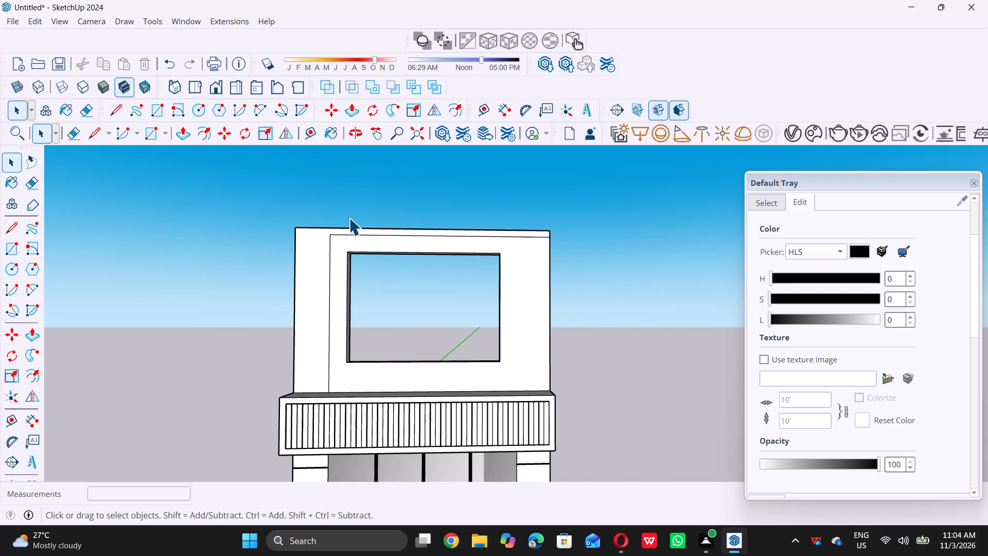
scroll(347, 225, "down", 5)
middle_click_drag(405, 267, 389, 276)
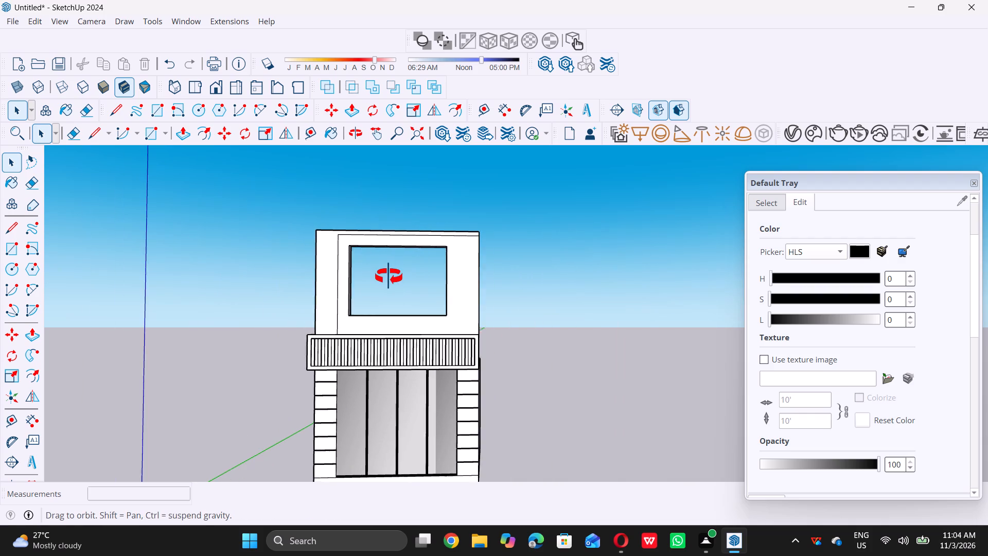
middle_click_drag(389, 276, 381, 277)
scroll(393, 272, "down", 6)
middle_click_drag(368, 267, 392, 257)
scroll(405, 255, "up", 2)
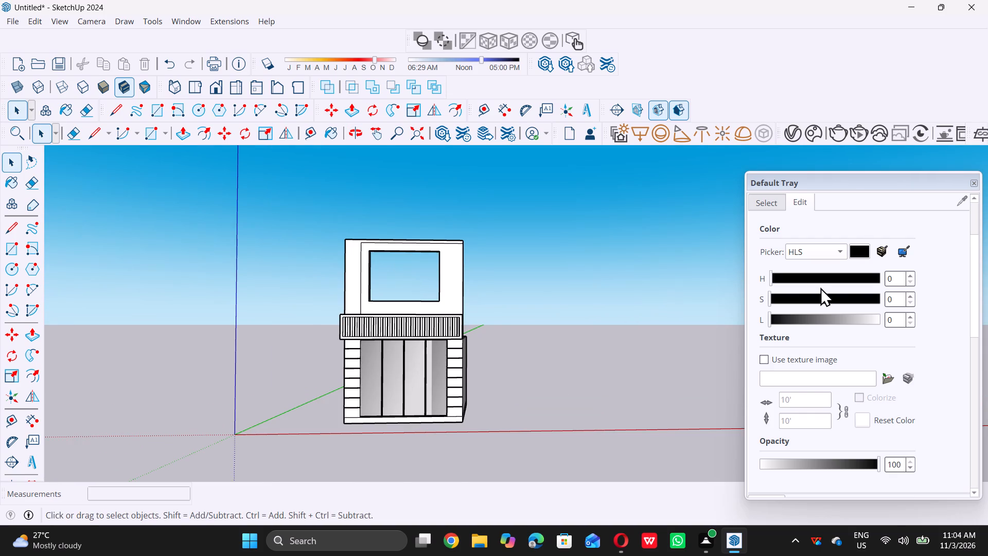
scroll(820, 287, "down", 4)
scroll(820, 289, "up", 15)
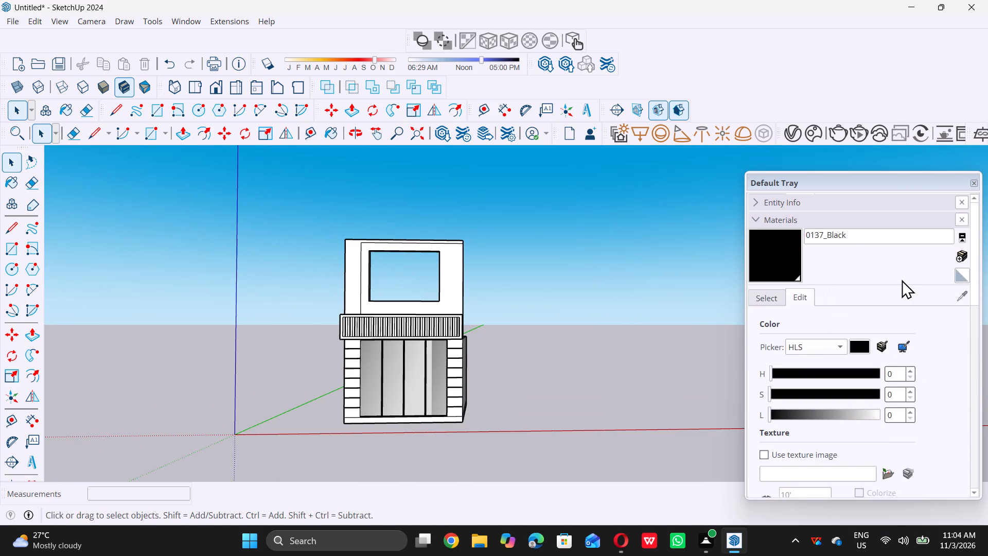
scroll(906, 275, "up", 5)
scroll(913, 272, "down", 3)
scroll(913, 272, "up", 10)
left_click(767, 300)
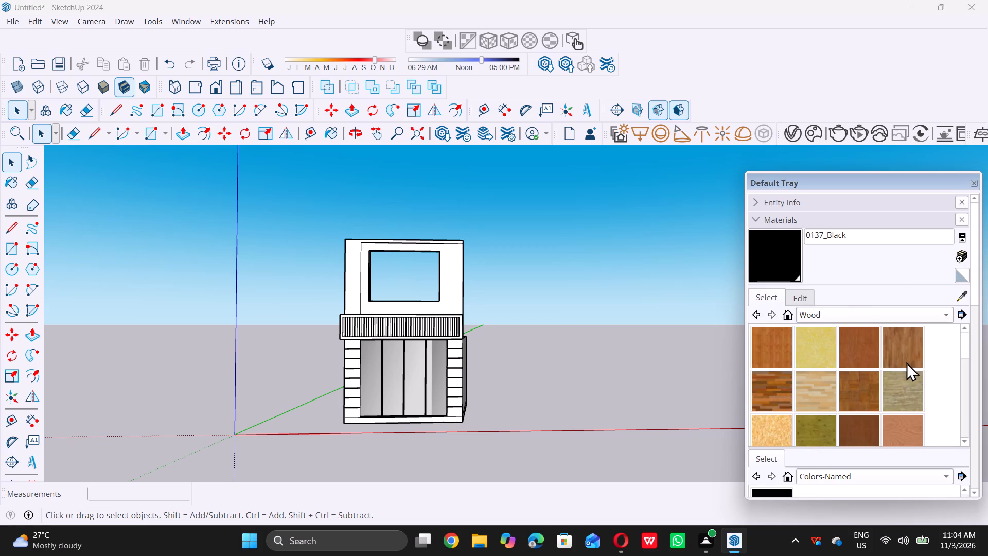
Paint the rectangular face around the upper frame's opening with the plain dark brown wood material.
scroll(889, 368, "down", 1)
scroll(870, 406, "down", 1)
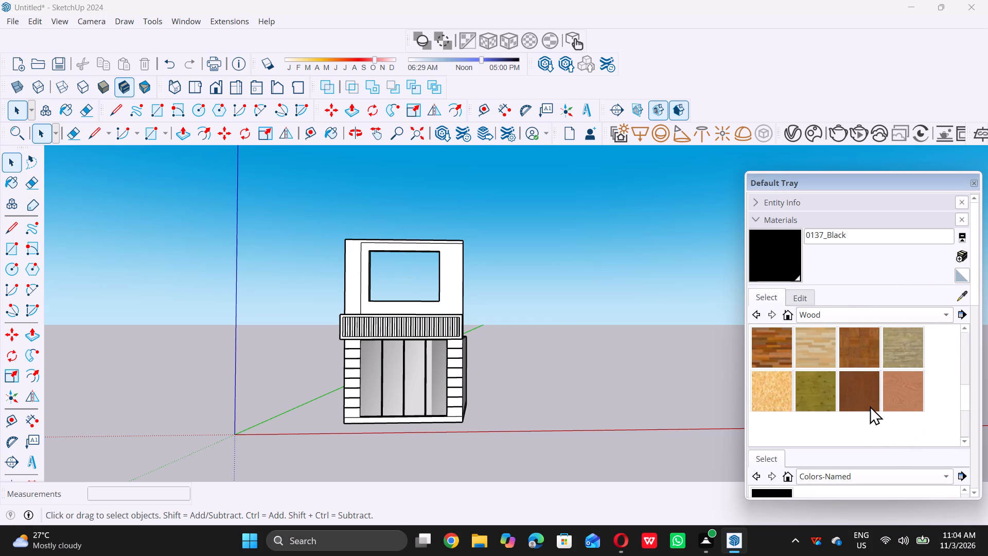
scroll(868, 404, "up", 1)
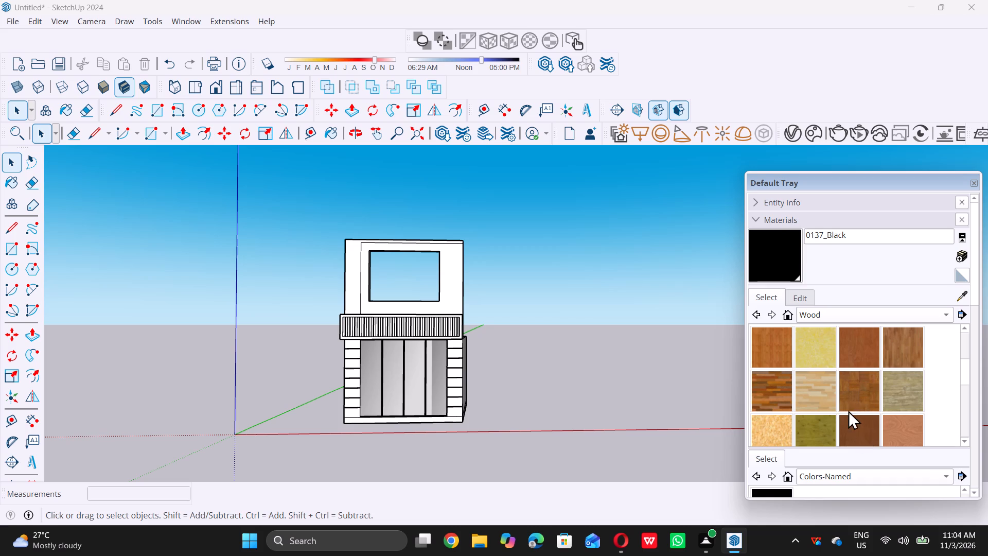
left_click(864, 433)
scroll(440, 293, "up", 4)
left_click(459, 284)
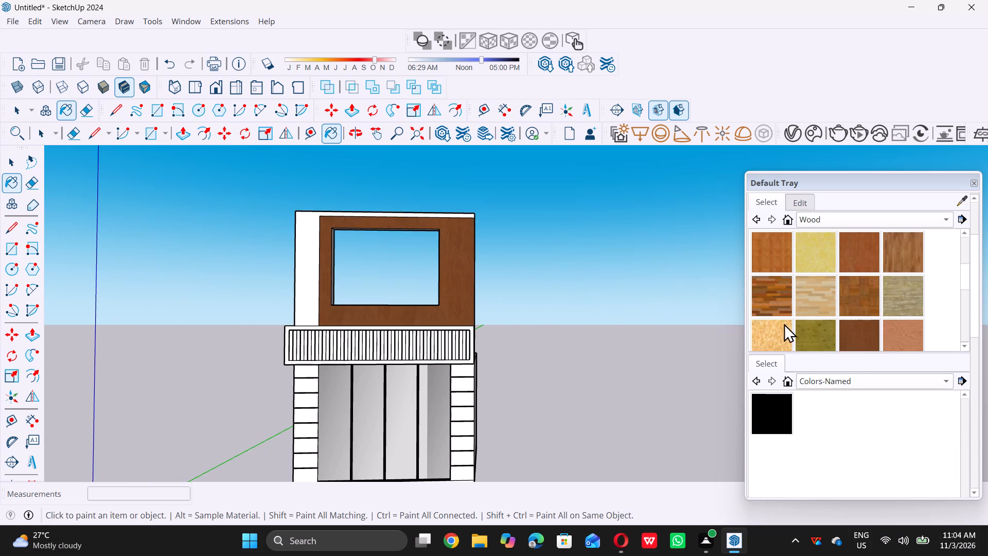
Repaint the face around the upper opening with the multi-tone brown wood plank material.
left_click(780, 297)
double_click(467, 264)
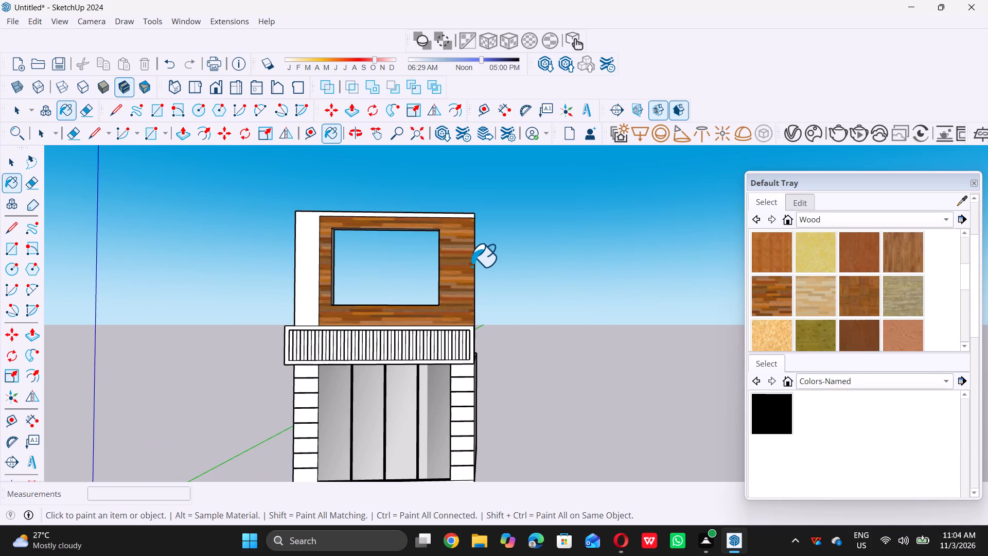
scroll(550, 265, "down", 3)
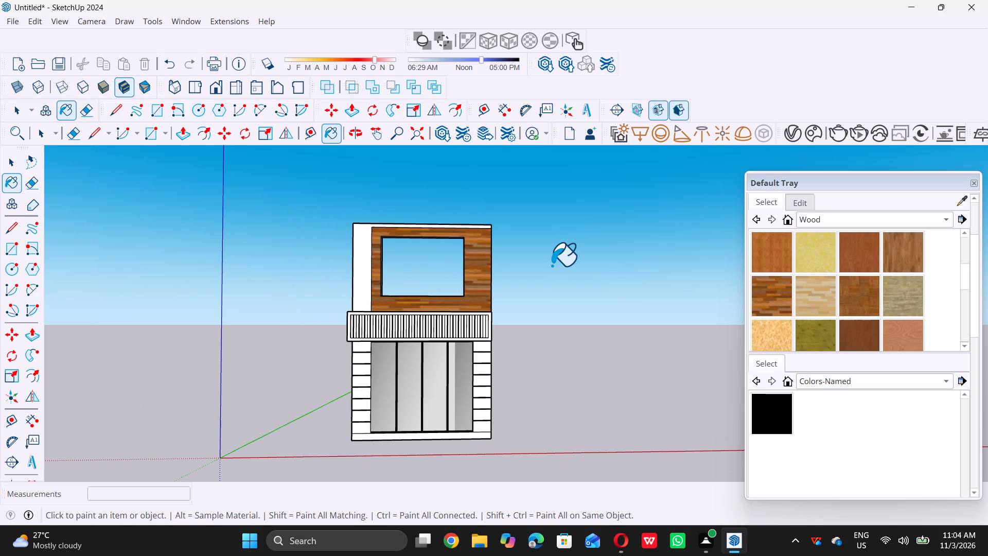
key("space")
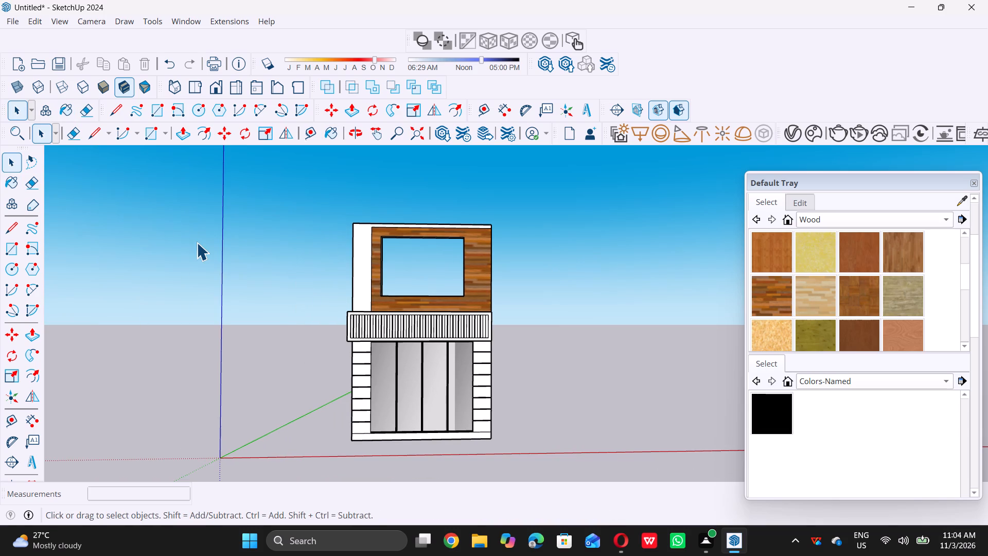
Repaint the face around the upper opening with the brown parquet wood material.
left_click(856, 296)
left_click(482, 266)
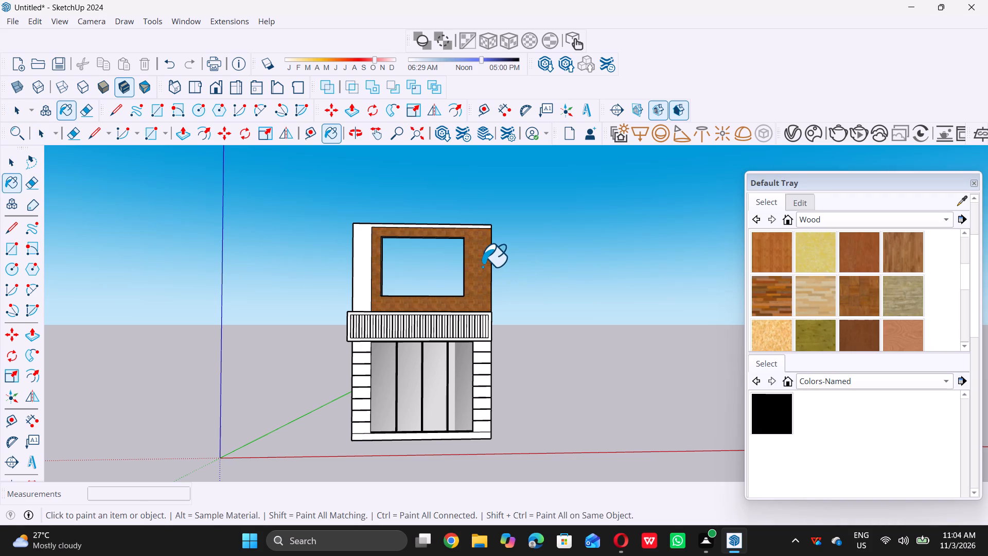
Repaint the face around the upper opening with the medium brown vertical-grain wood material.
double_click(922, 249)
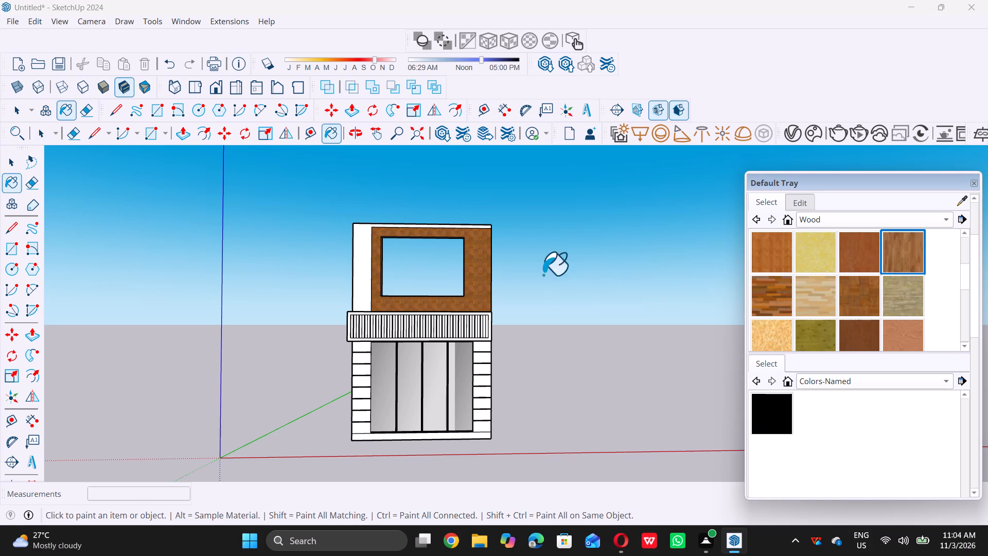
left_click(479, 255)
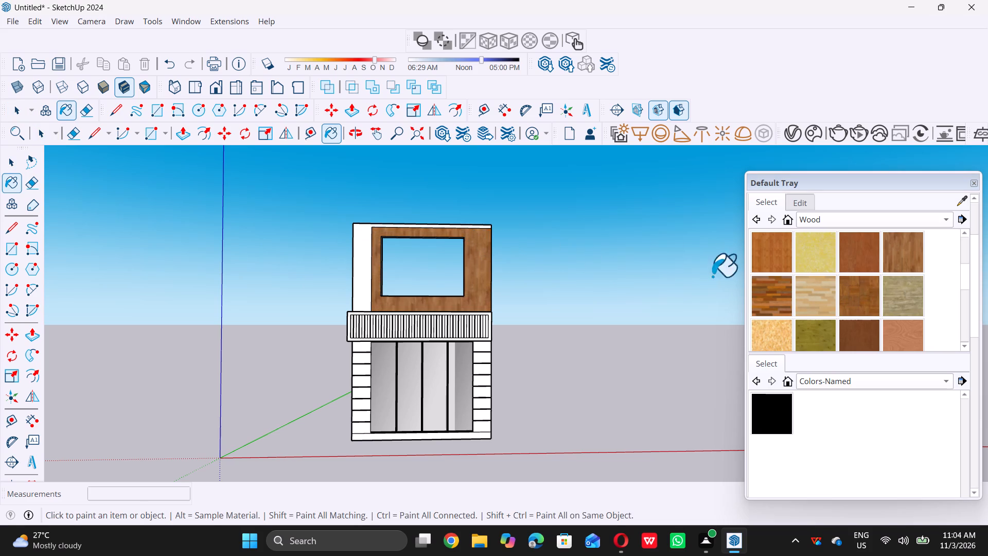
Repaint the face around the upper opening with the multi-tone brown wood plank material.
left_click(769, 299)
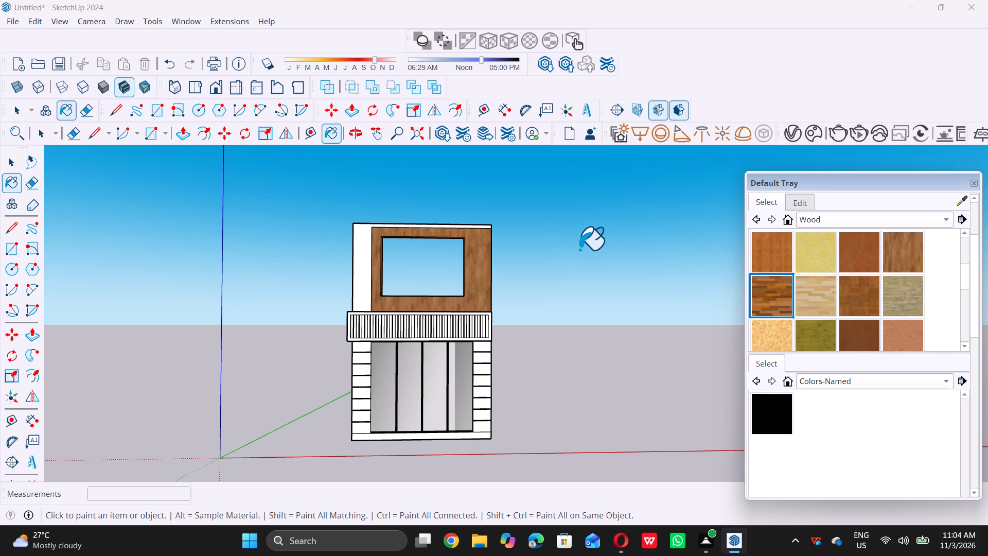
double_click(482, 260)
key("space")
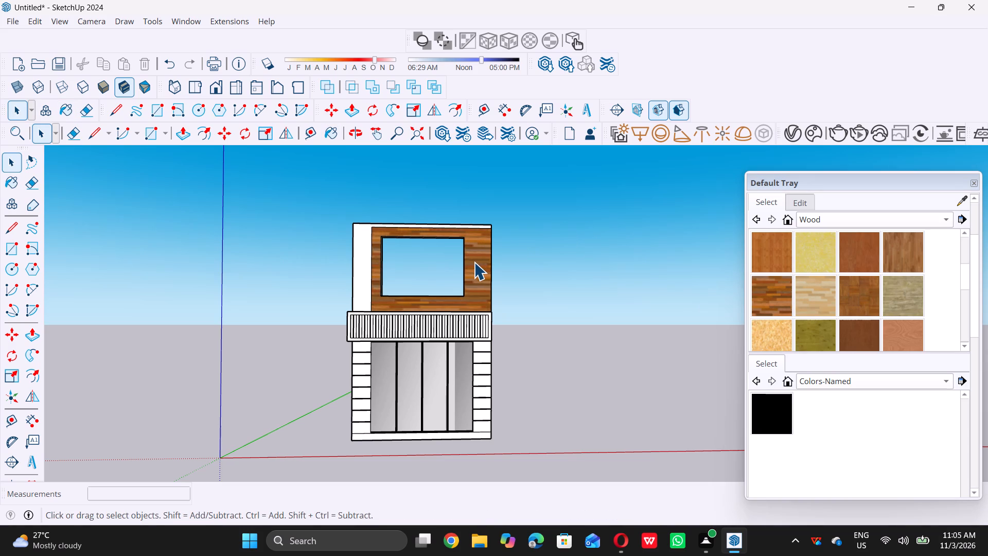
Push the upper frame's top face down 4 3/4 inches to meet the top edge of the wood cladding.
scroll(474, 262, "down", 5)
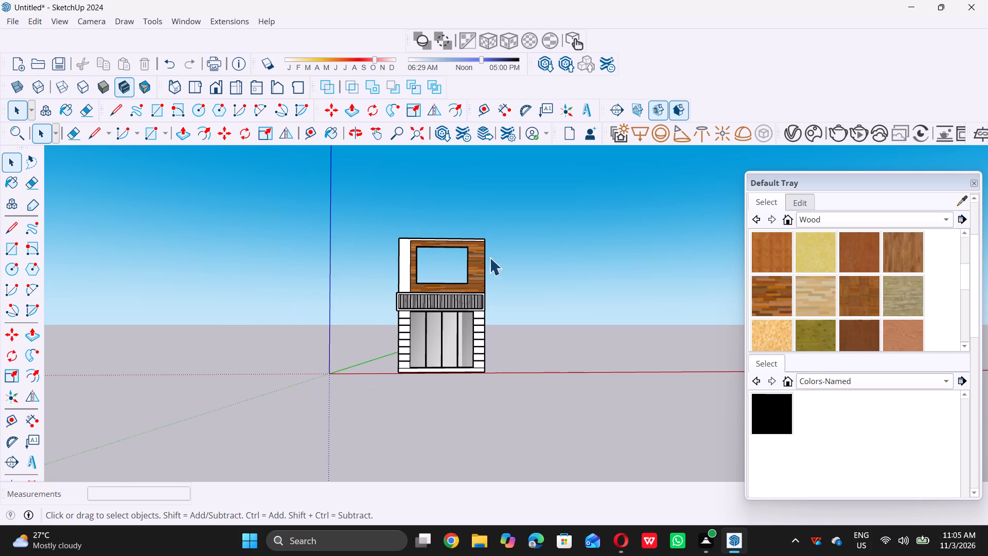
middle_click_drag(477, 237, 438, 328)
scroll(479, 240, "up", 6)
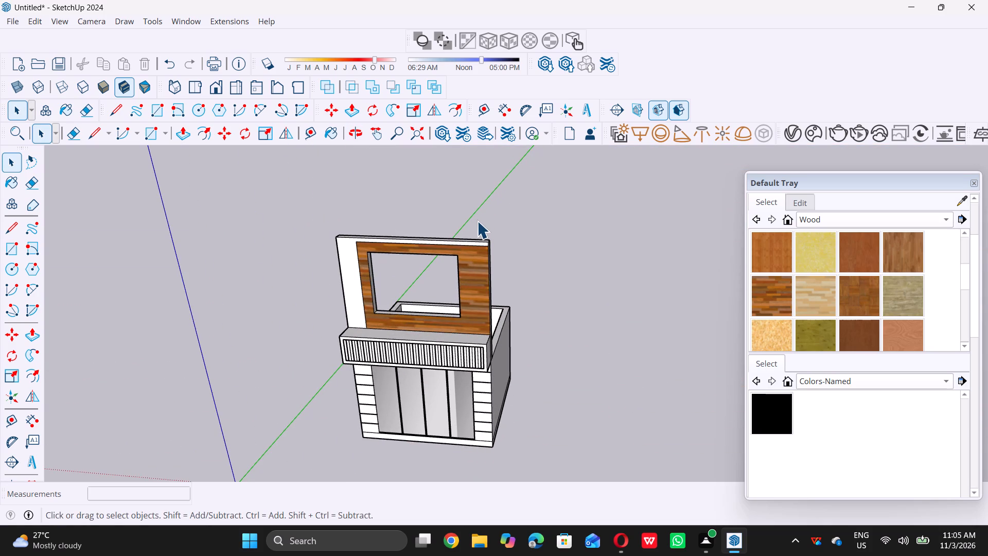
middle_click_drag(475, 232, 447, 263)
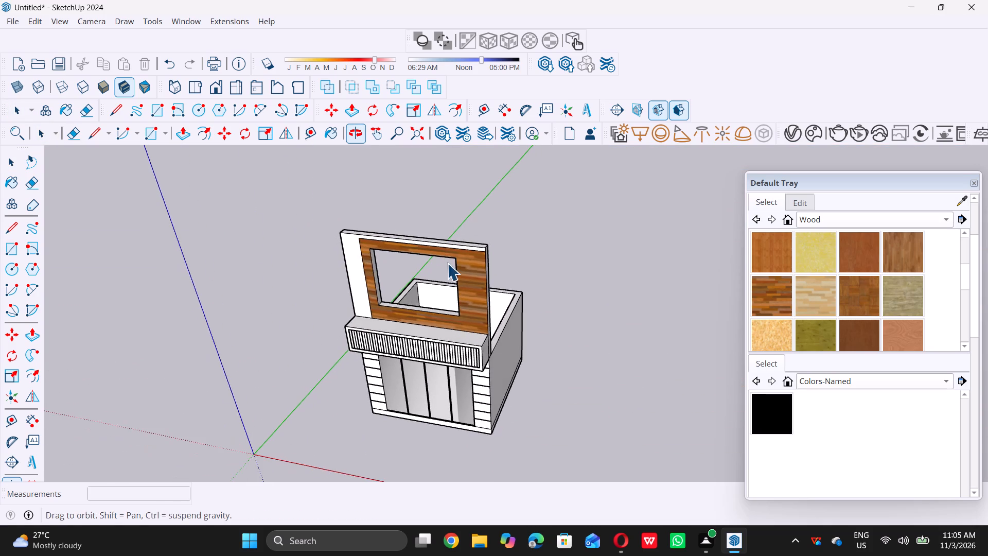
scroll(480, 235, "up", 19)
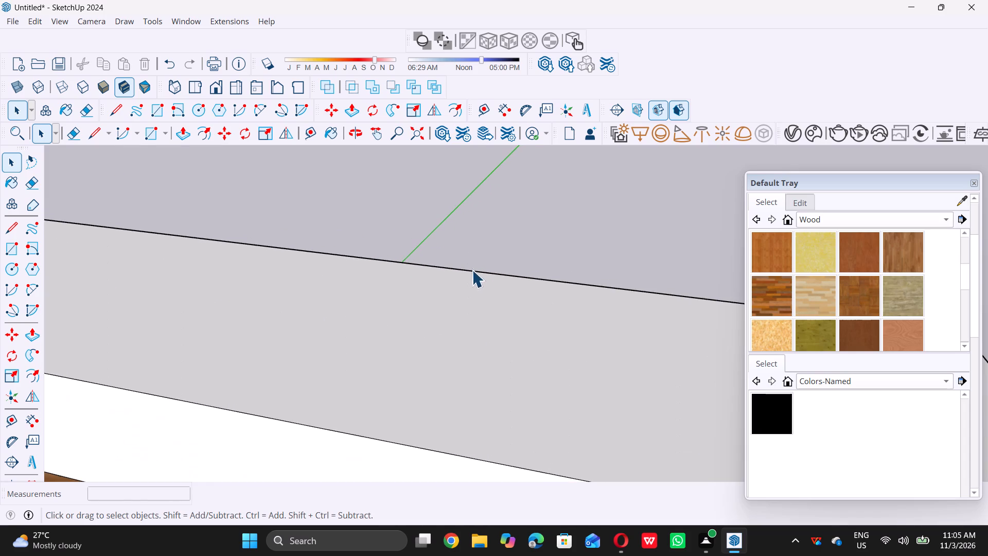
scroll(479, 278, "down", 7)
double_click(499, 311)
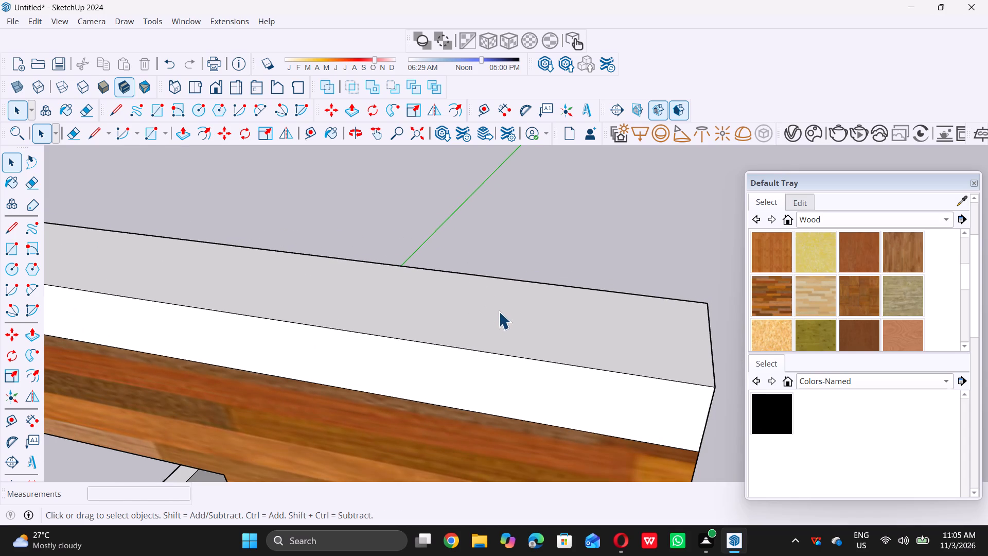
key("p")
left_click(499, 311)
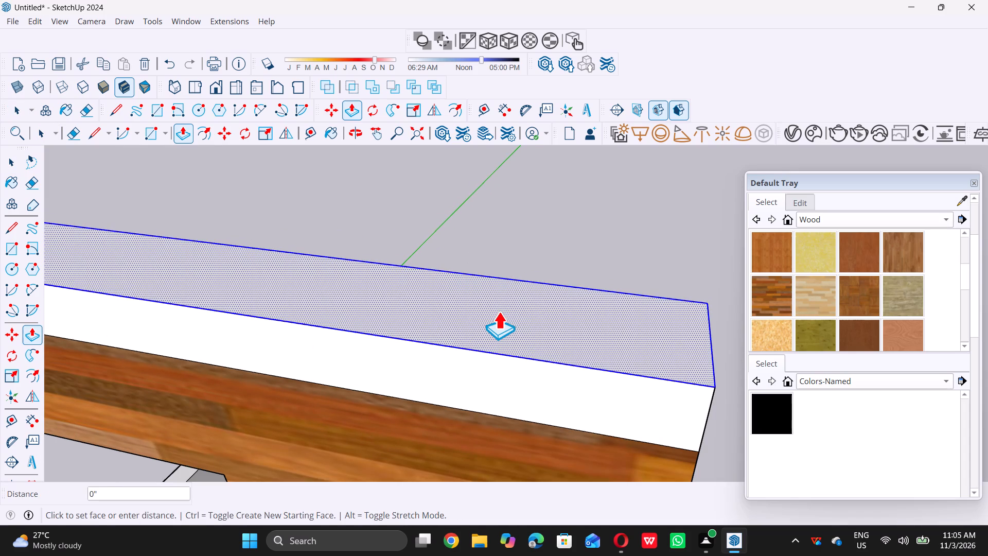
double_click(490, 416)
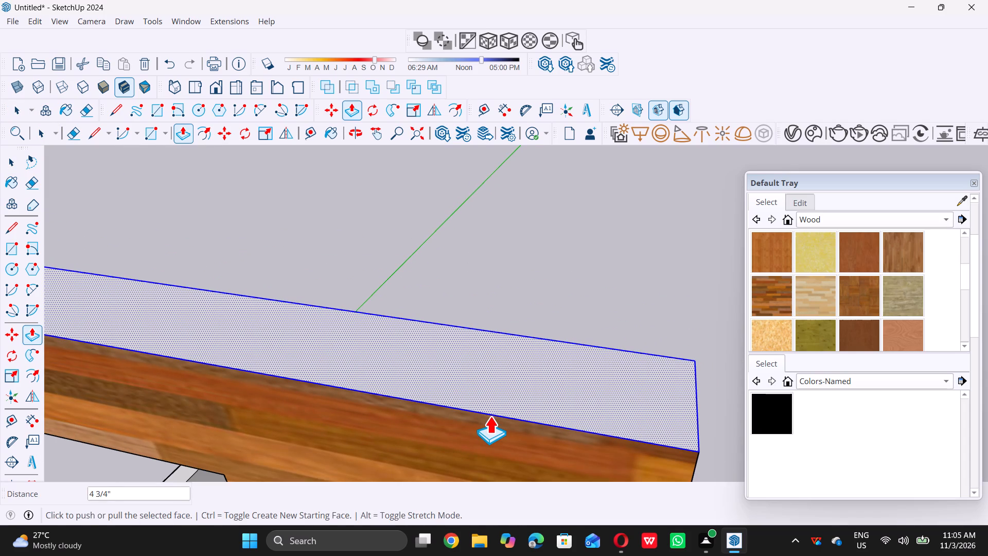
key("space")
left_click(591, 274)
Examine the whole facade from the front, from above and at an angle, checking the wood-clad upper frame.
scroll(584, 266, "down", 18)
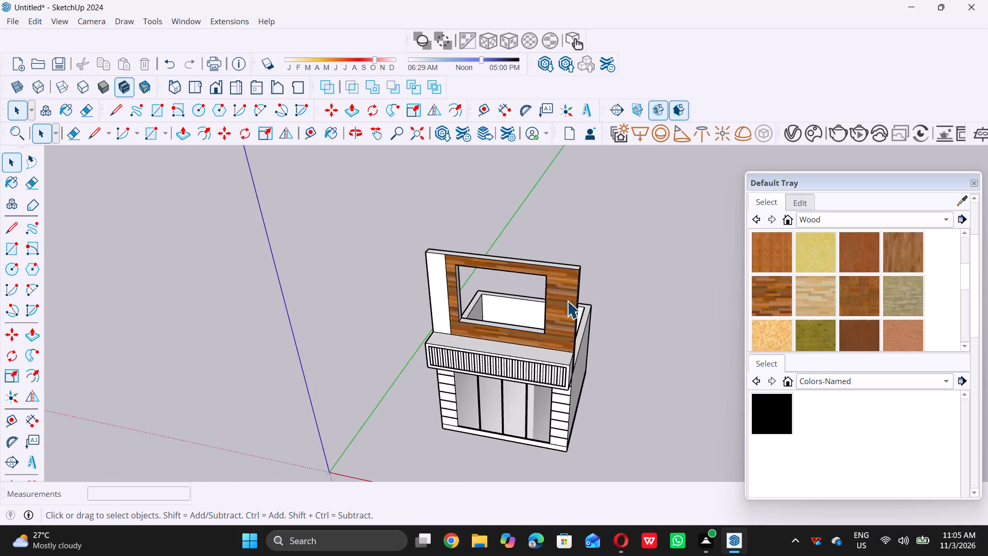
middle_click_drag(567, 301, 599, 207)
middle_click_drag(579, 262, 591, 253)
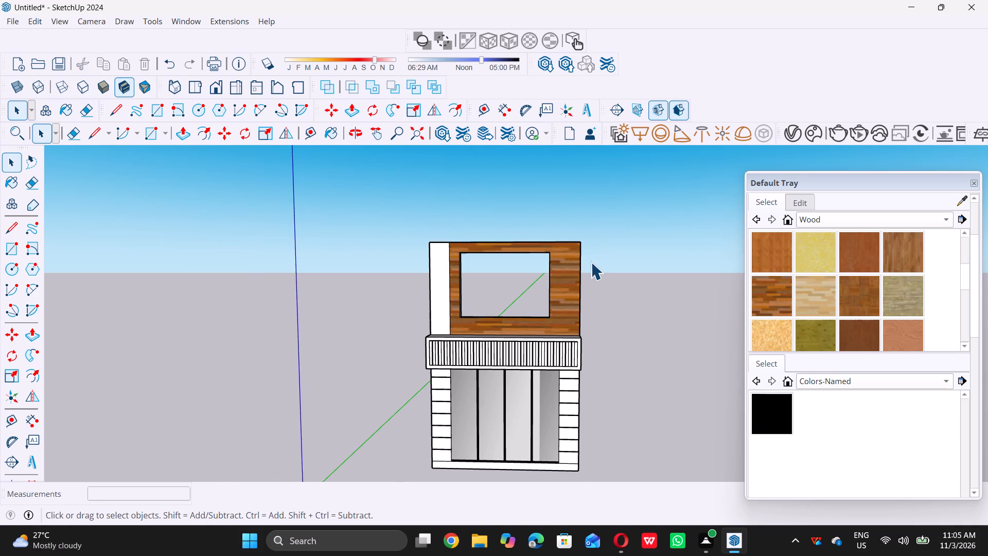
scroll(523, 282, "down", 5)
middle_click_drag(495, 301, 508, 276)
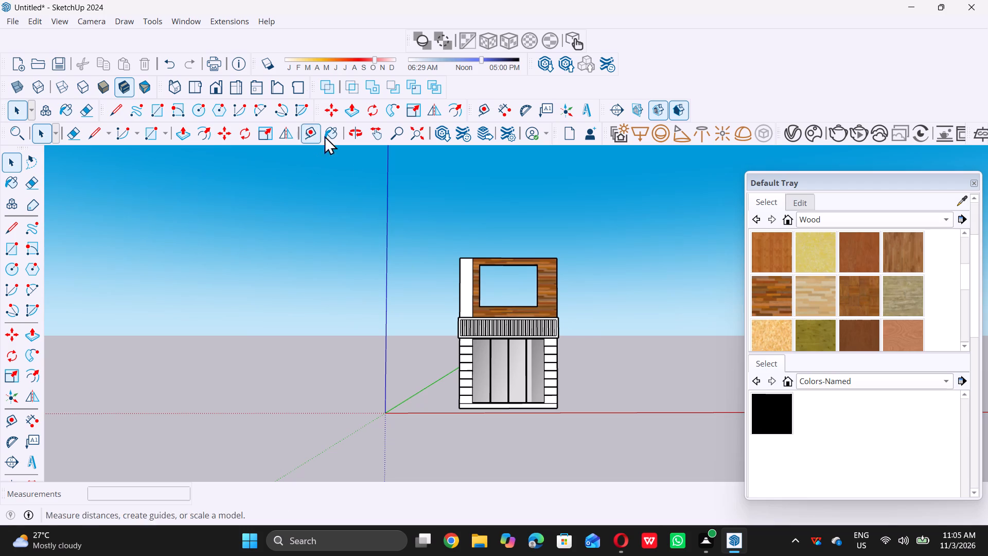
scroll(367, 204, "down", 4)
middle_click_drag(497, 266, 442, 330)
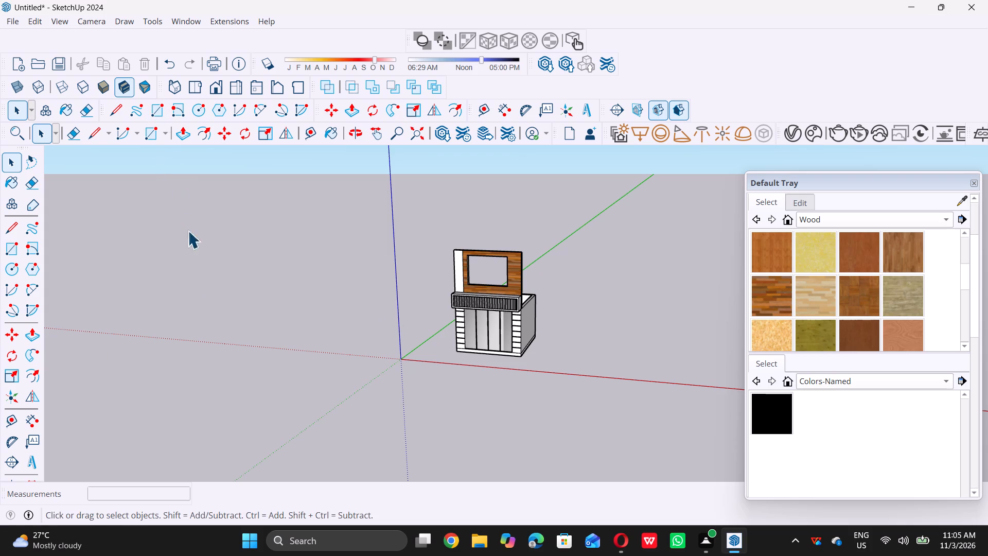
scroll(237, 287, "down", 6)
middle_click_drag(409, 415, 462, 394)
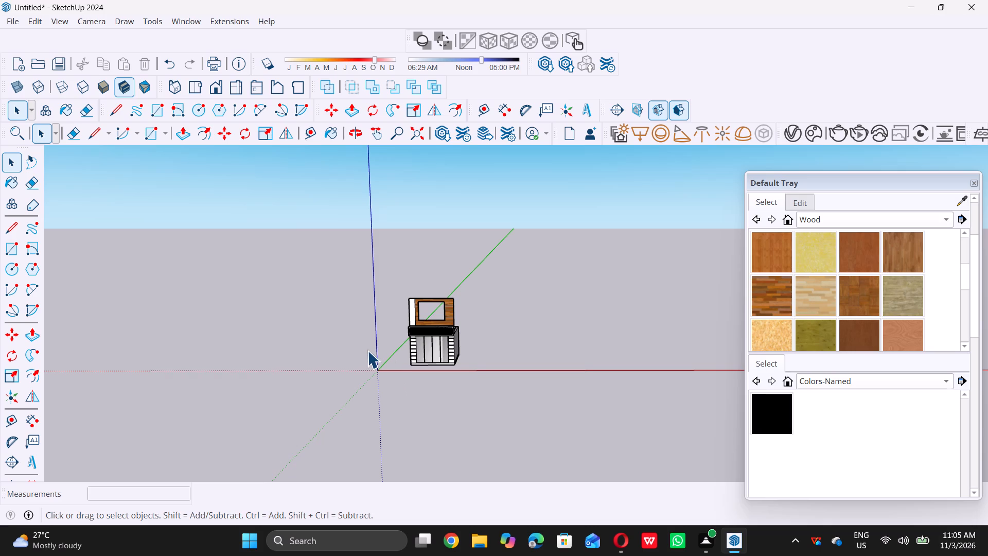
scroll(363, 357, "down", 5)
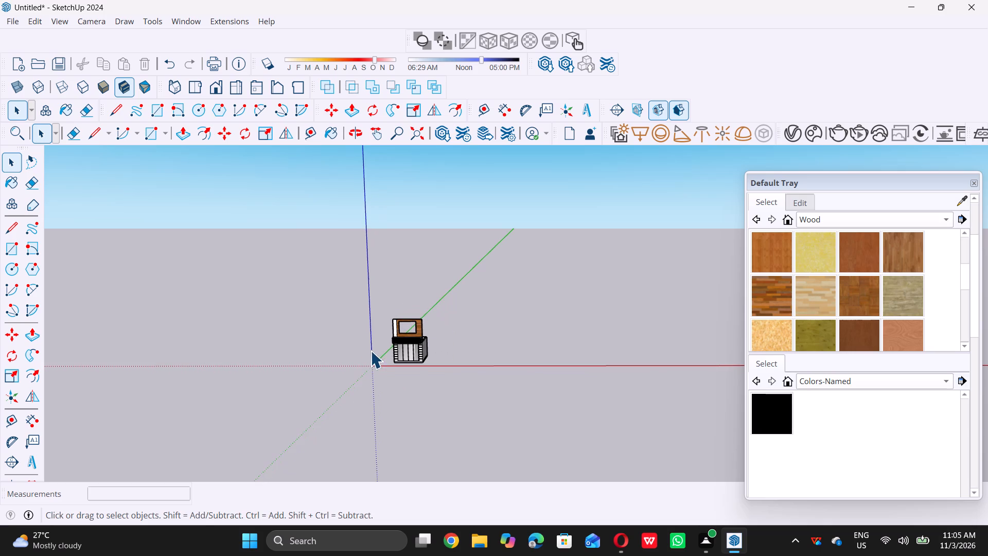
middle_click_drag(374, 350, 388, 337)
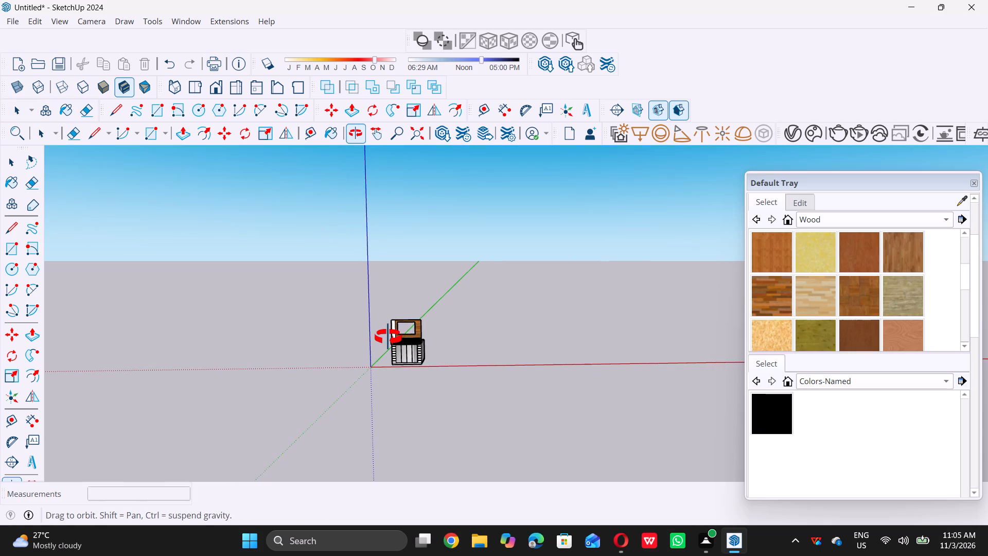
middle_click_drag(388, 337, 401, 321)
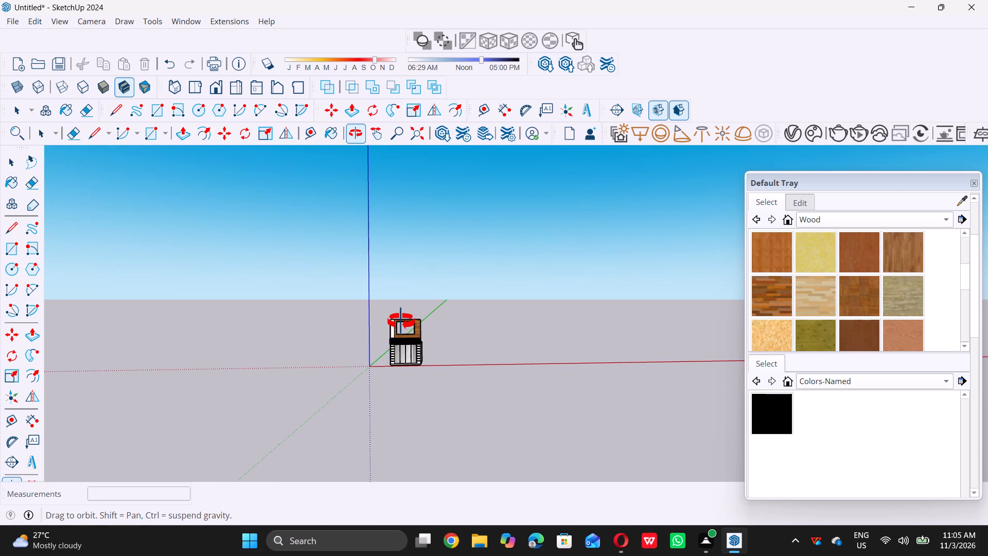
middle_click_drag(401, 321, 410, 323)
middle_click(410, 323)
scroll(402, 331, "up", 2)
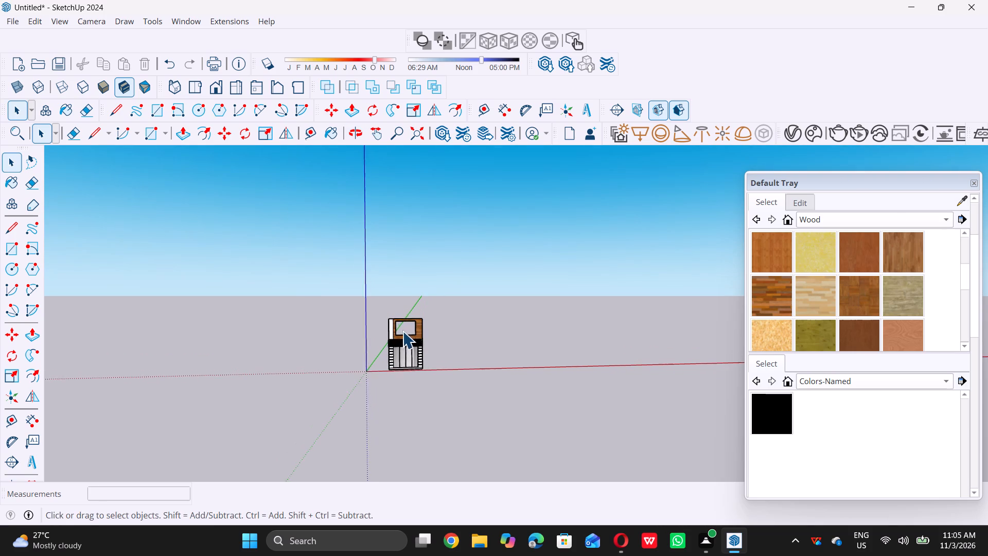
scroll(402, 331, "up", 13)
scroll(399, 327, "down", 7)
middle_click_drag(397, 324, 400, 304)
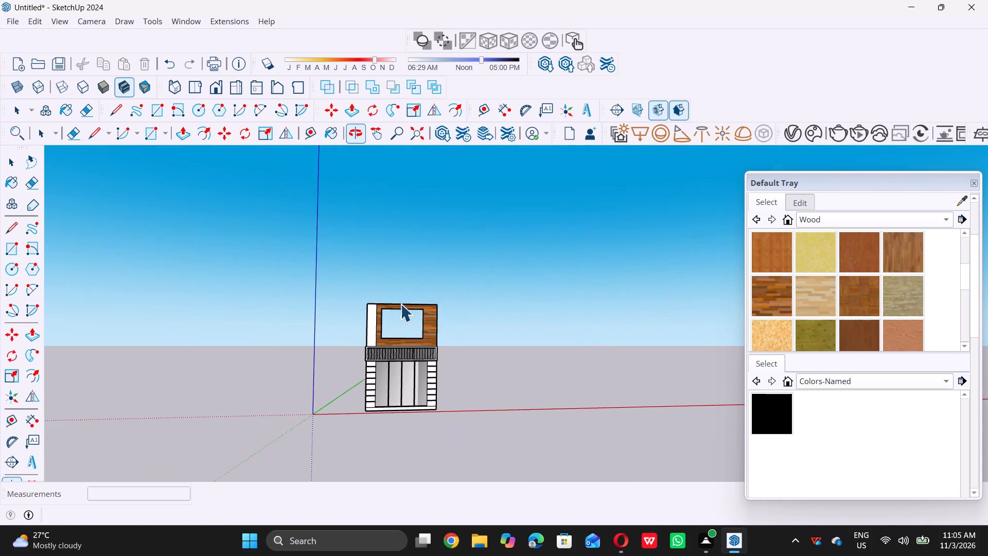
scroll(411, 312, "up", 7)
middle_click_drag(410, 321, 325, 343)
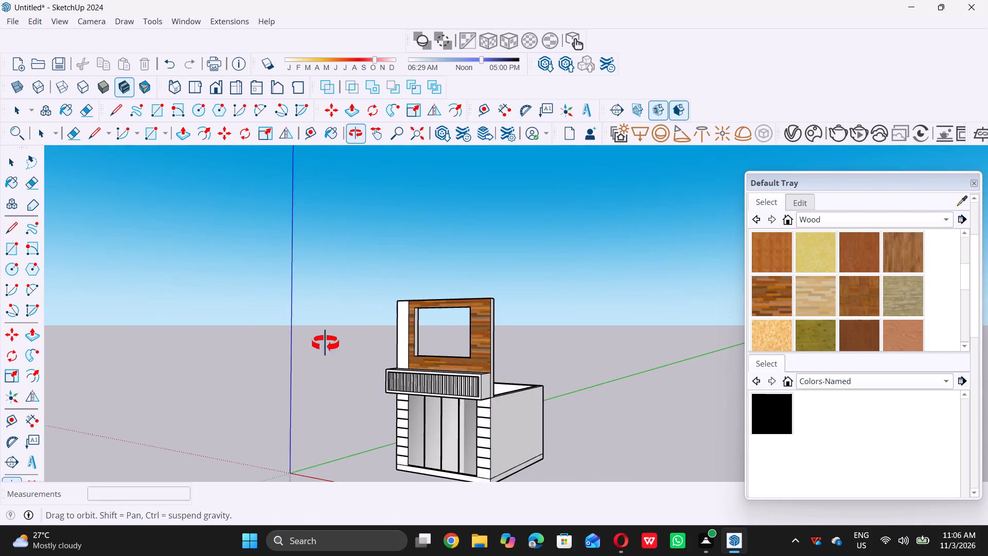
middle_click_drag(325, 343, 401, 319)
scroll(394, 320, "up", 4)
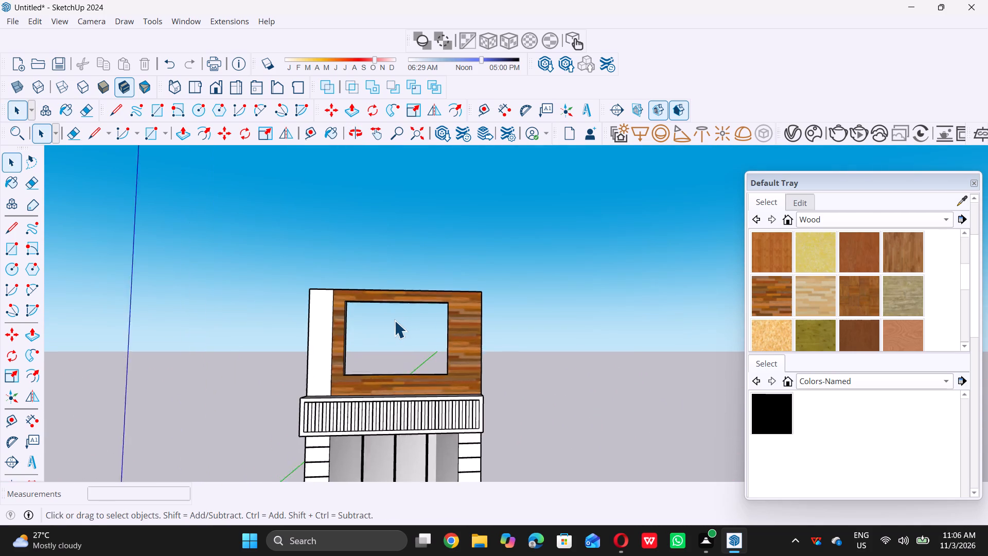
scroll(377, 307, "down", 6)
middle_click_drag(399, 314, 392, 314)
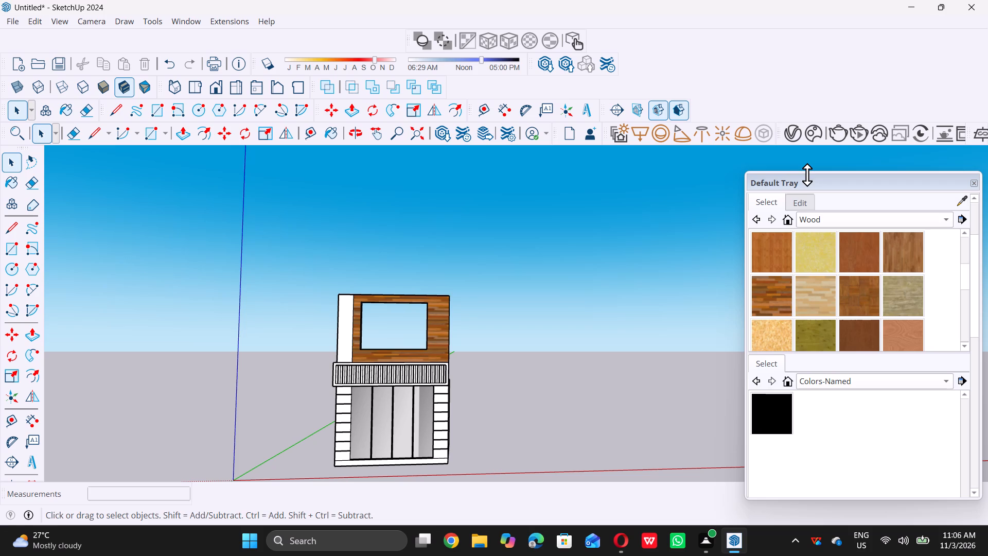
scroll(587, 220, "down", 1)
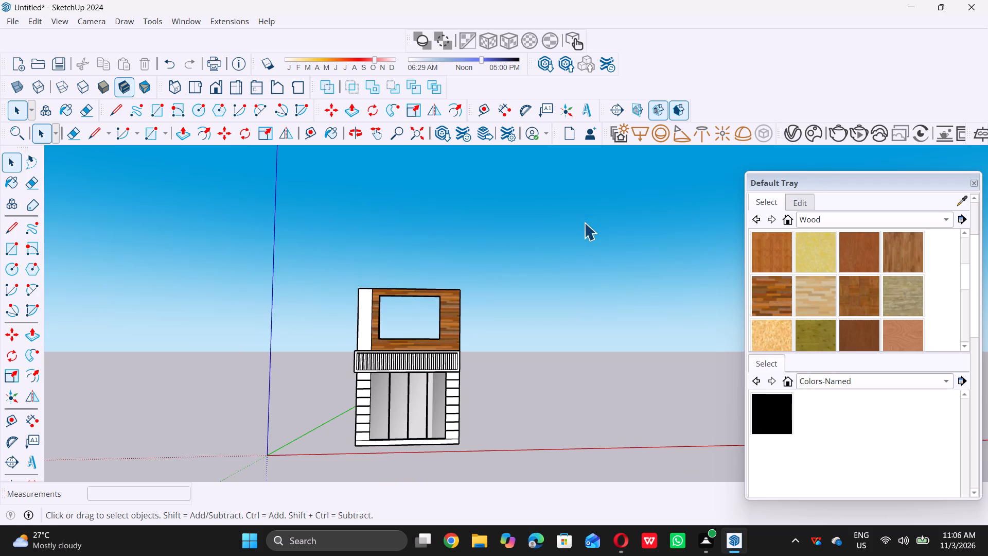
Open the rendering Asset Editor window.
triple_click(793, 140)
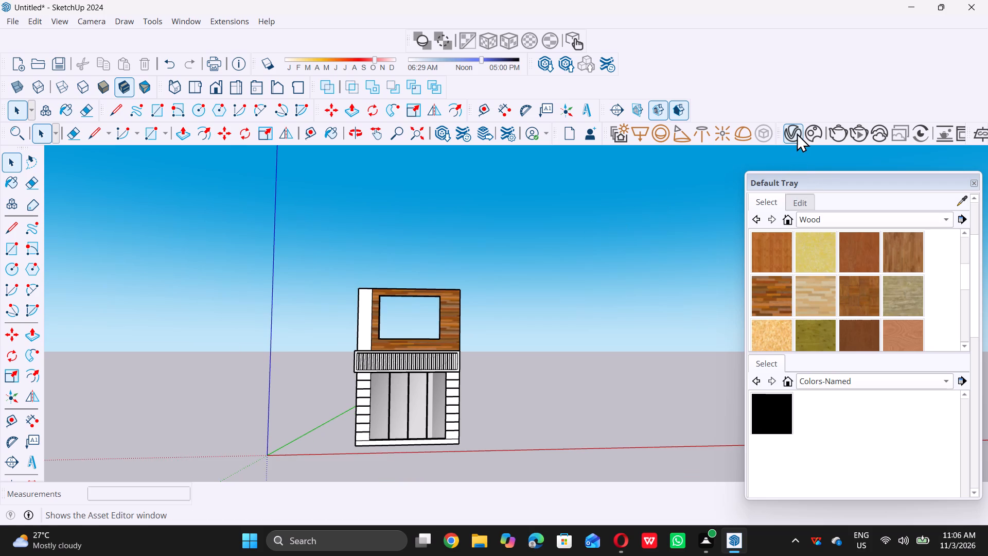
double_click(797, 133)
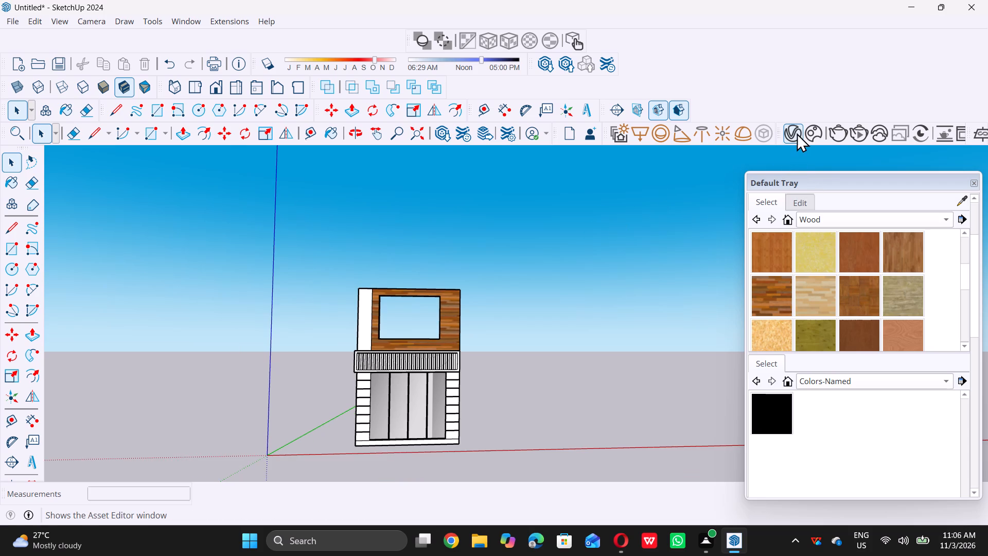
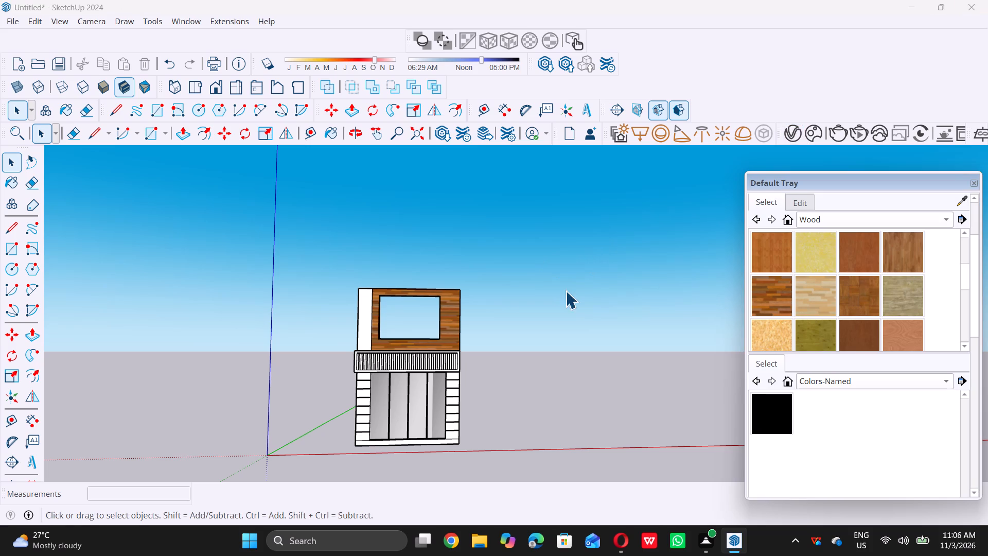
Open the V-Ray Asset Editor, expand its material library pane and browse the V-Ray materials in Chaos Cosmos.
left_click(792, 137)
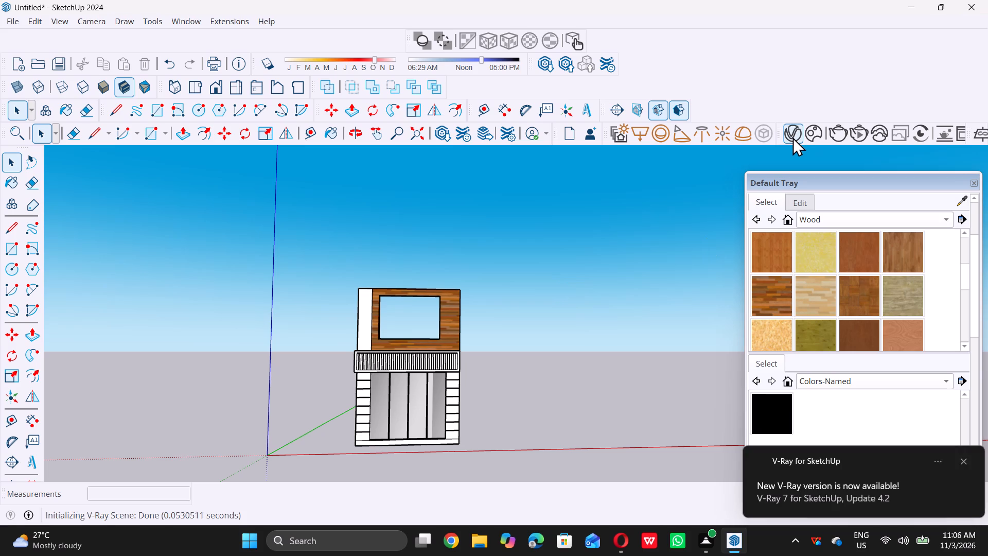
left_click(792, 137)
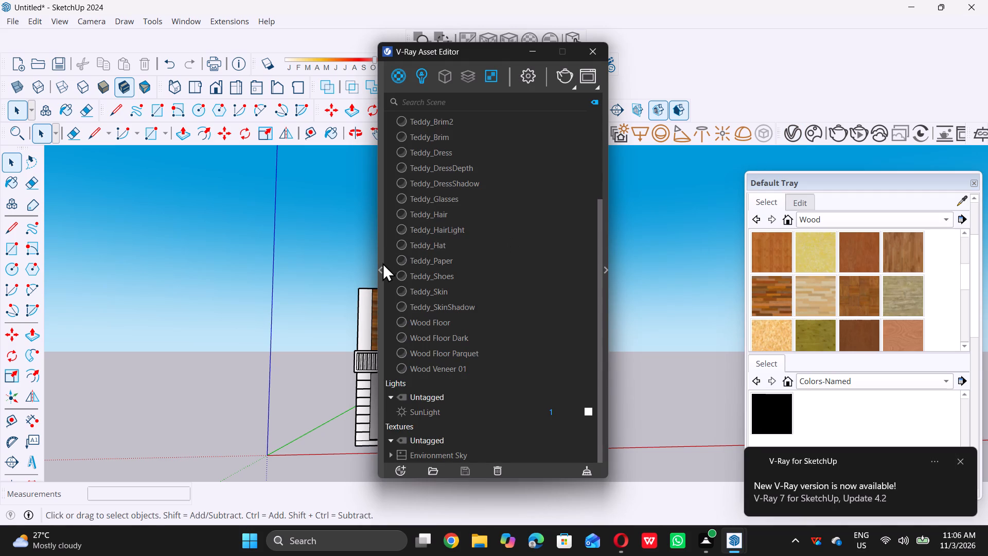
left_click(379, 268)
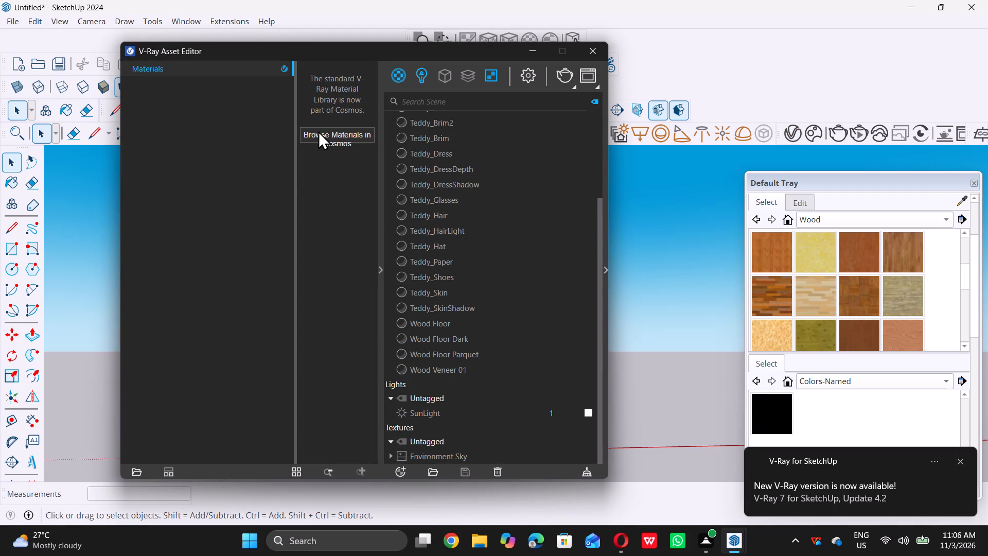
left_click(320, 136)
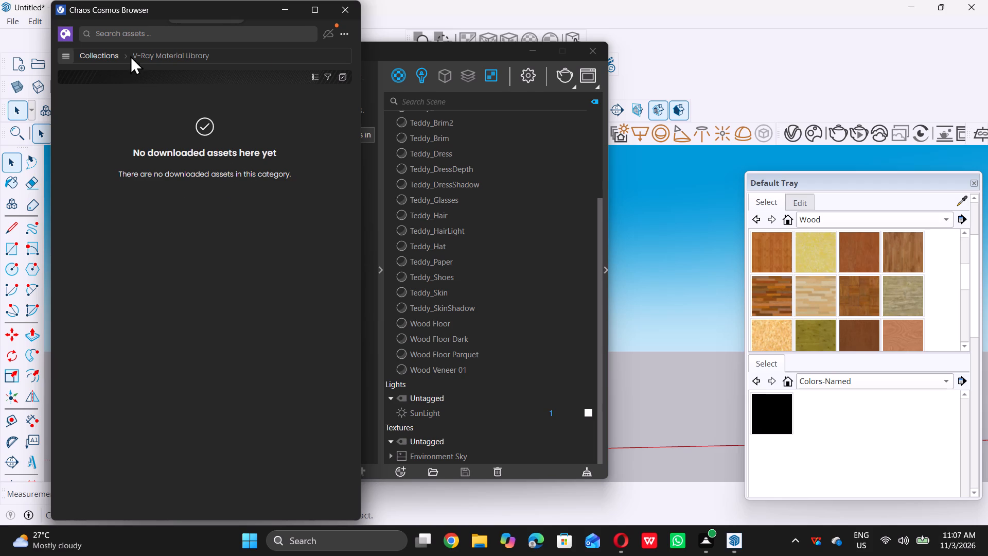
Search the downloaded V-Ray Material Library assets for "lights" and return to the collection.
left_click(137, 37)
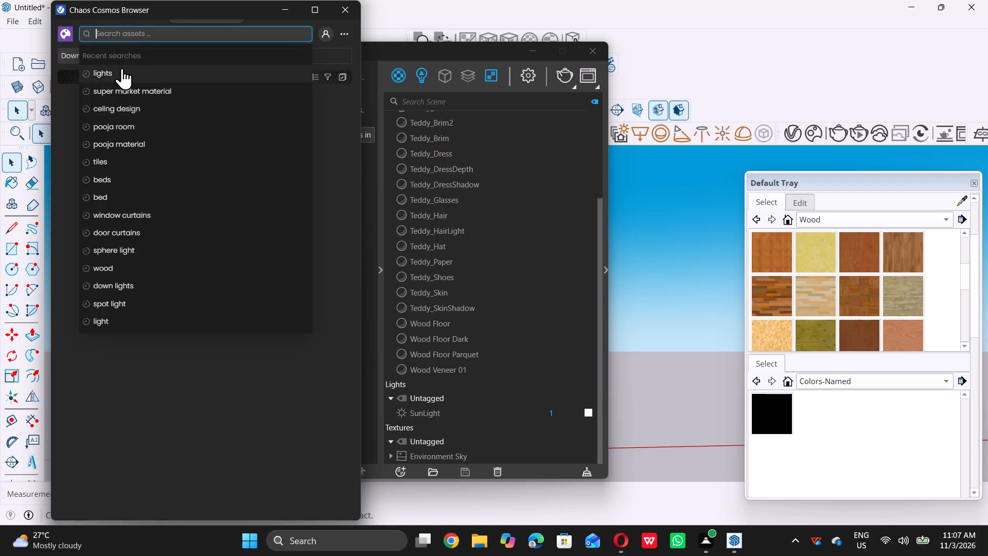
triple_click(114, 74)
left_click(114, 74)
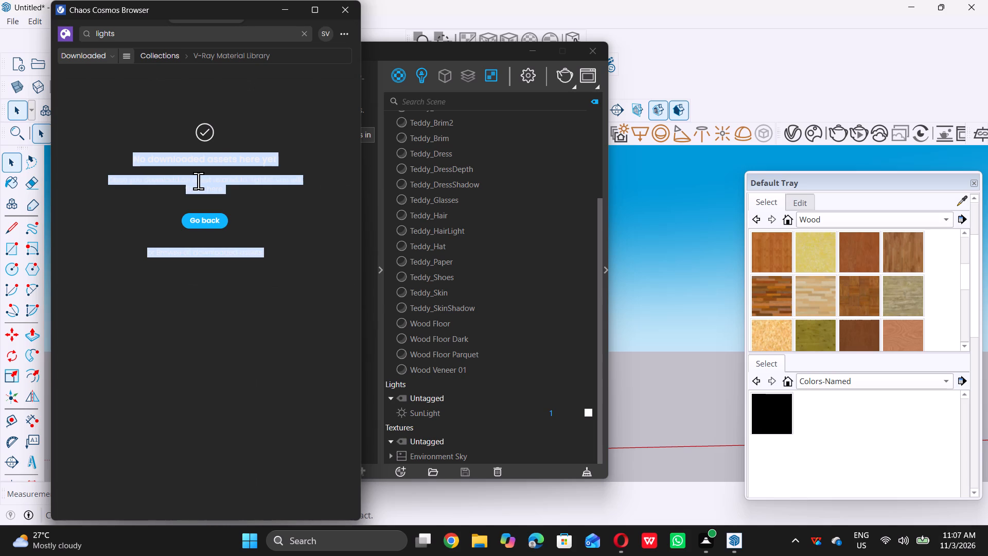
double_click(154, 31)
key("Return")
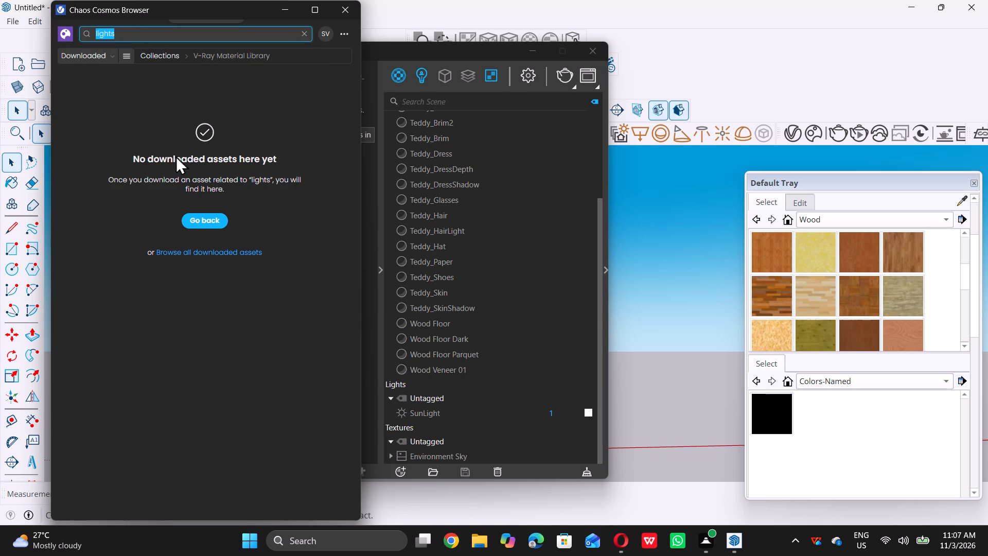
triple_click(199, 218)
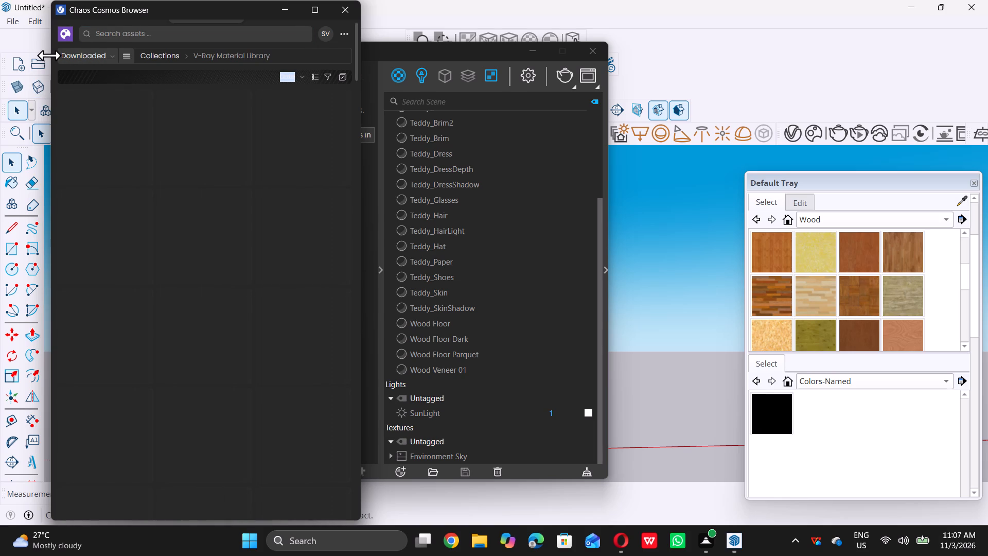
Return to the Cosmos home page and search all assets for "lights".
left_click(68, 34)
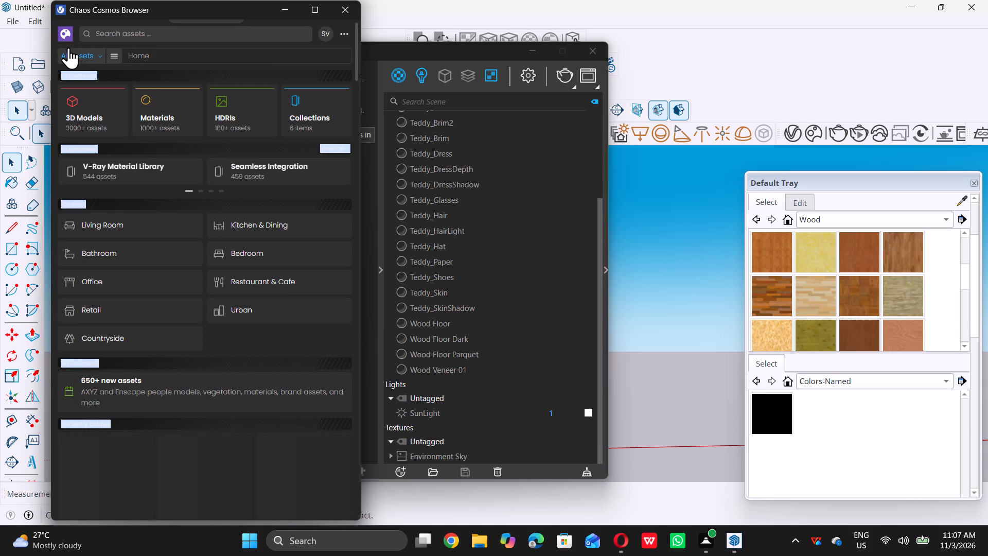
left_click(60, 33)
left_click(110, 28)
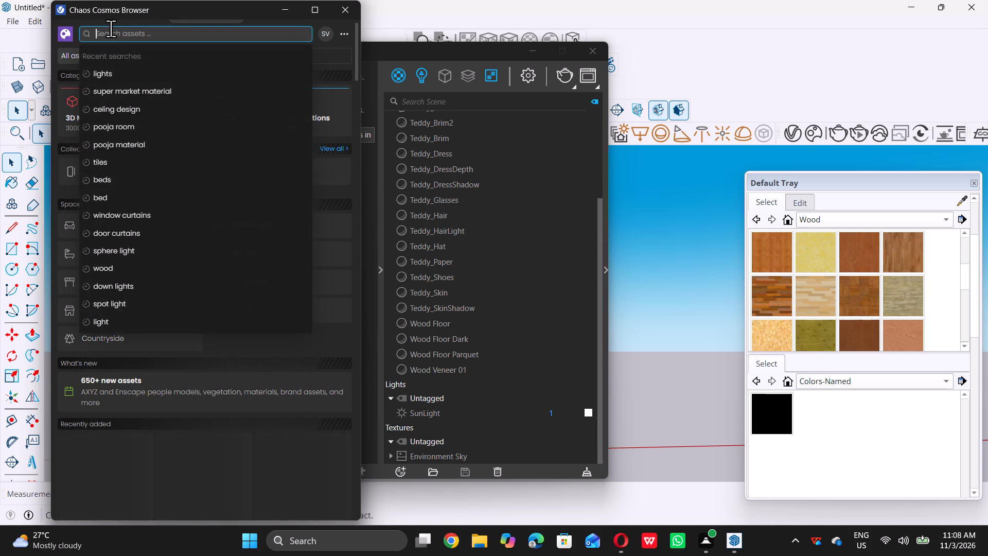
double_click(118, 74)
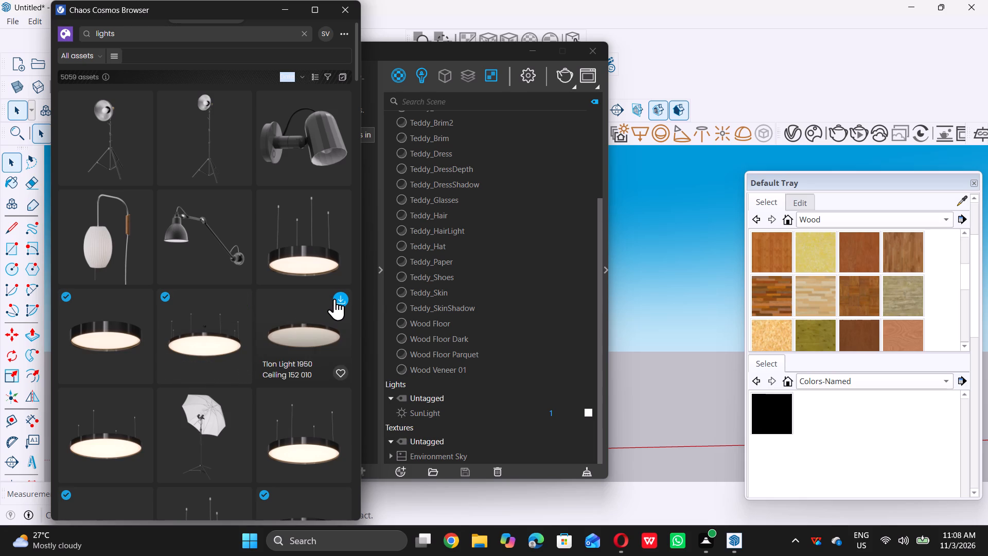
Browse the light assets and download the Tlon Light 950 Suspended 152 013.
scroll(160, 327, "down", 1)
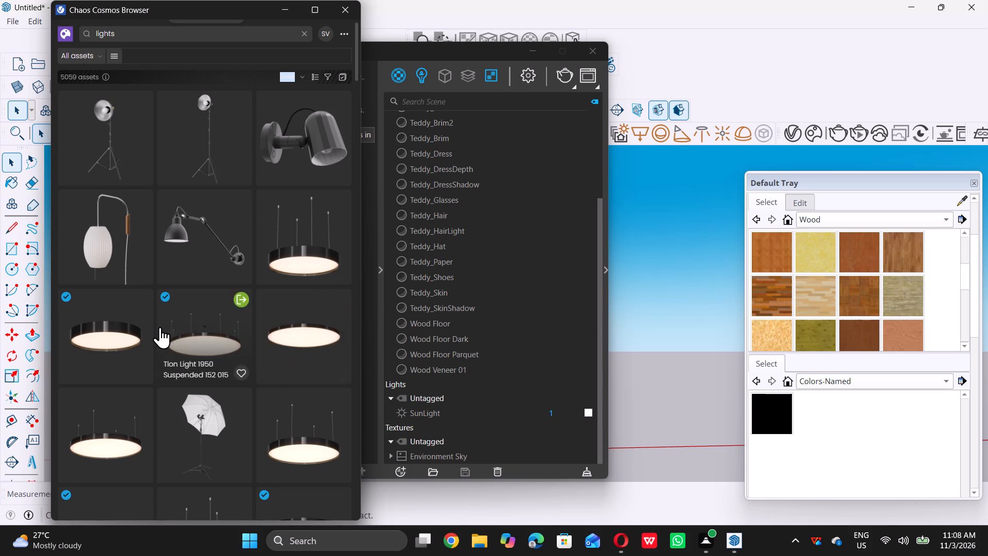
scroll(160, 327, "down", 1)
scroll(340, 223, "down", 3)
scroll(241, 362, "down", 4)
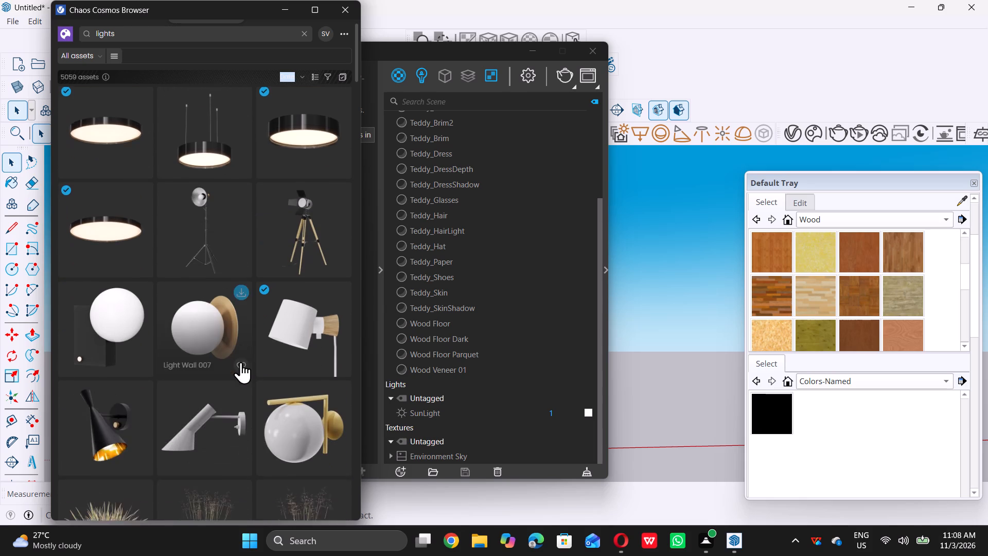
scroll(241, 362, "down", 2)
scroll(241, 362, "up", 6)
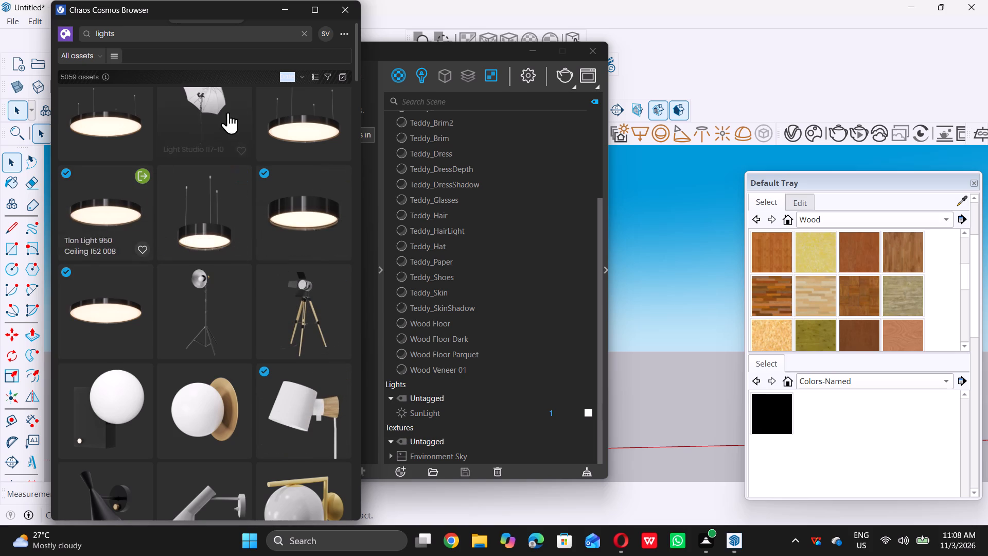
scroll(234, 136, "up", 2)
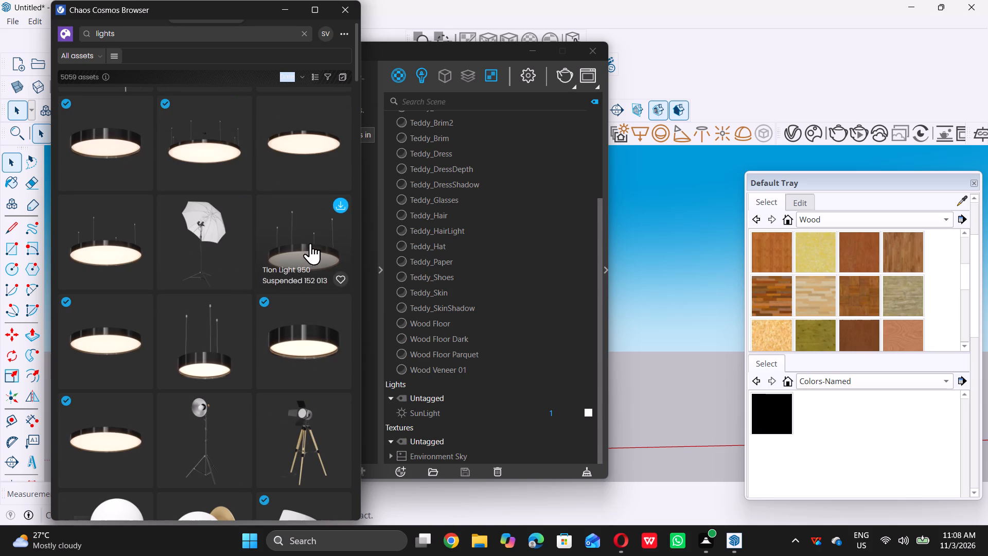
left_click(338, 207)
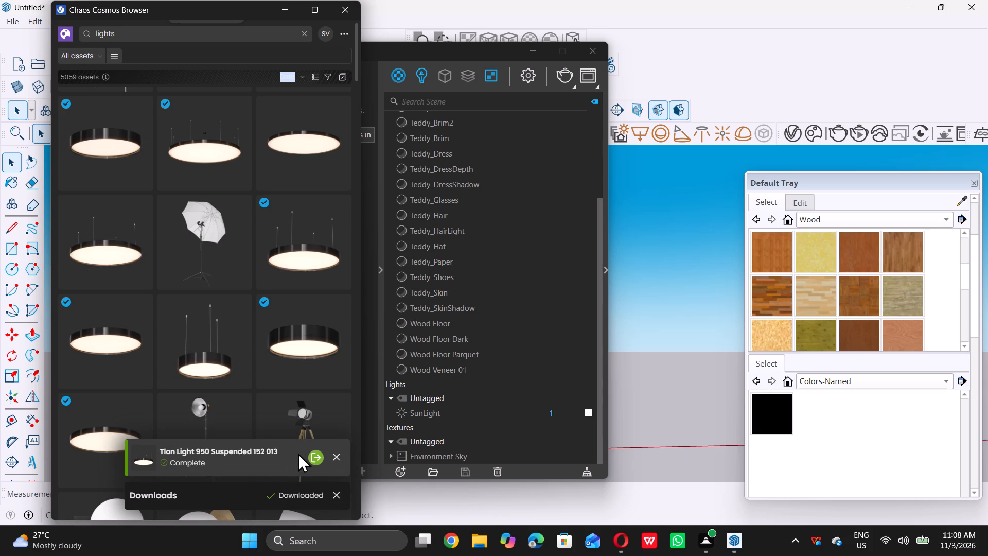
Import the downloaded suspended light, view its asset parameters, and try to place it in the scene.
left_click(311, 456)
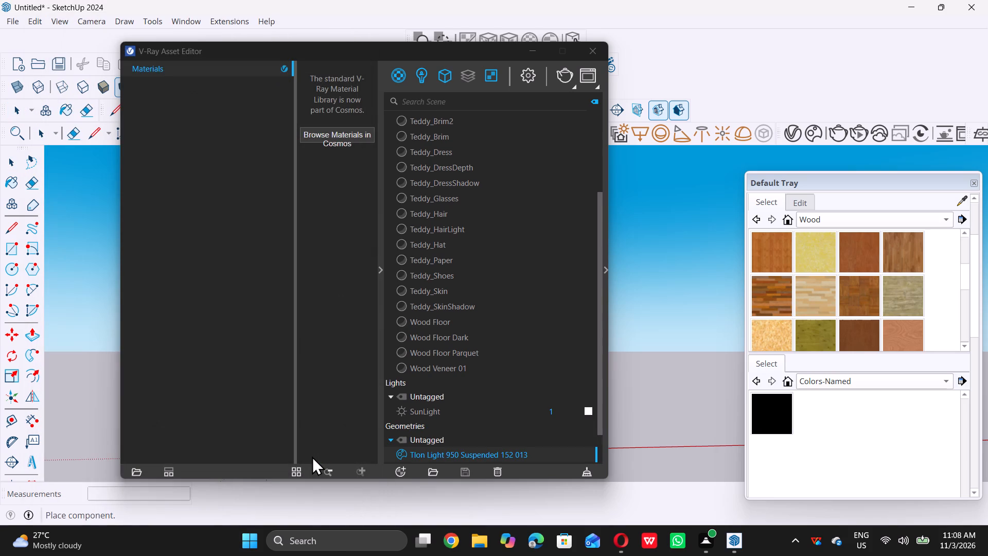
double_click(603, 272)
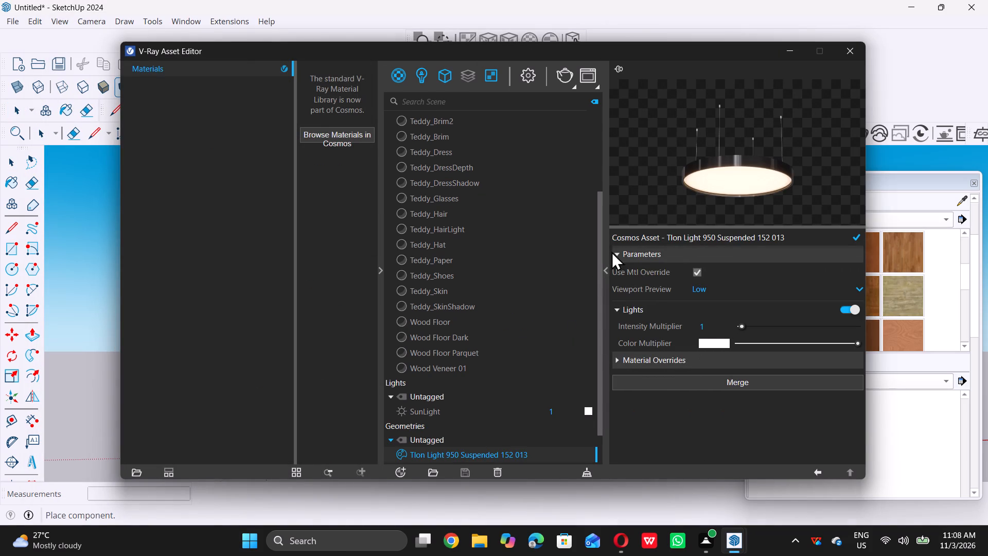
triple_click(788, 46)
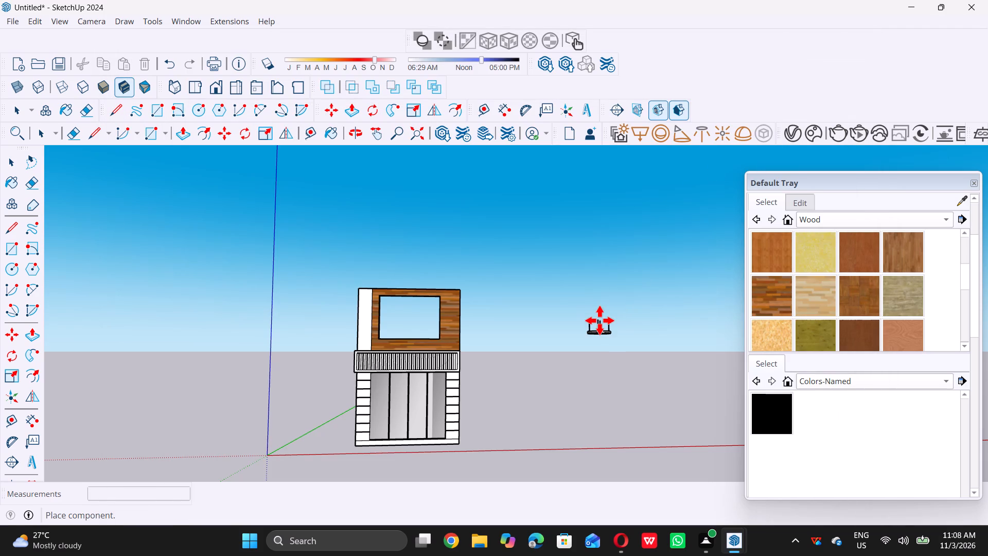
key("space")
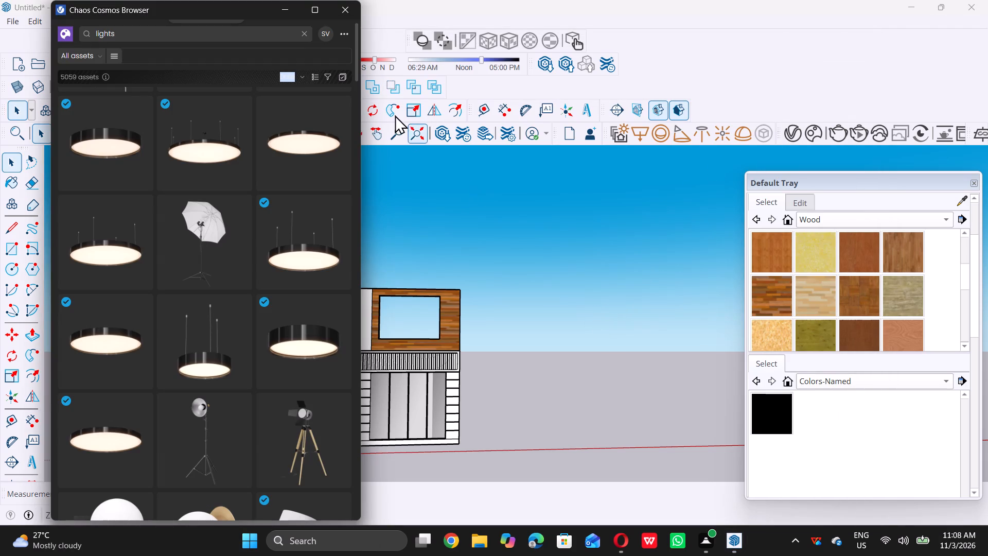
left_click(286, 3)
Examine the storefront model from the front, from above and from both sides.
scroll(539, 315, "down", 1)
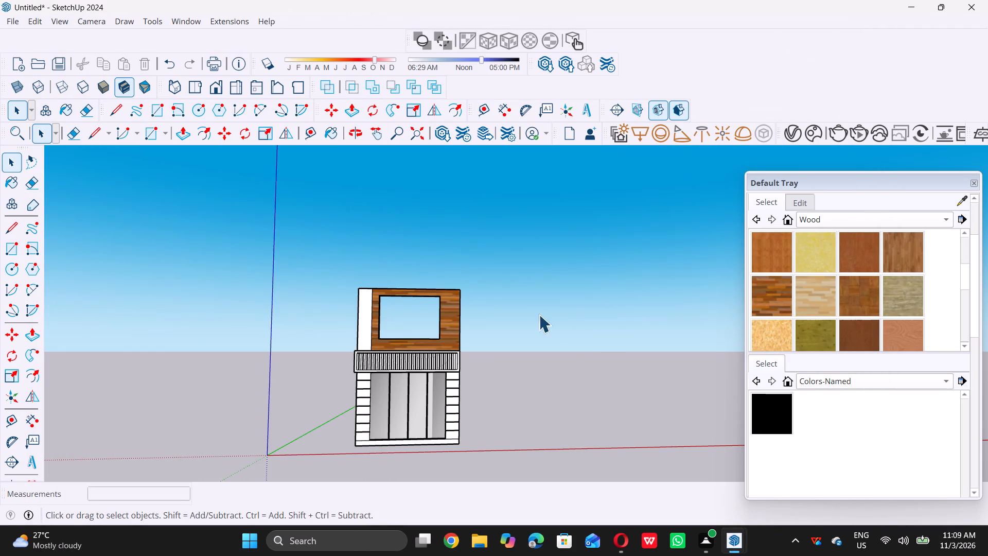
scroll(539, 315, "down", 1)
scroll(503, 270, "down", 3)
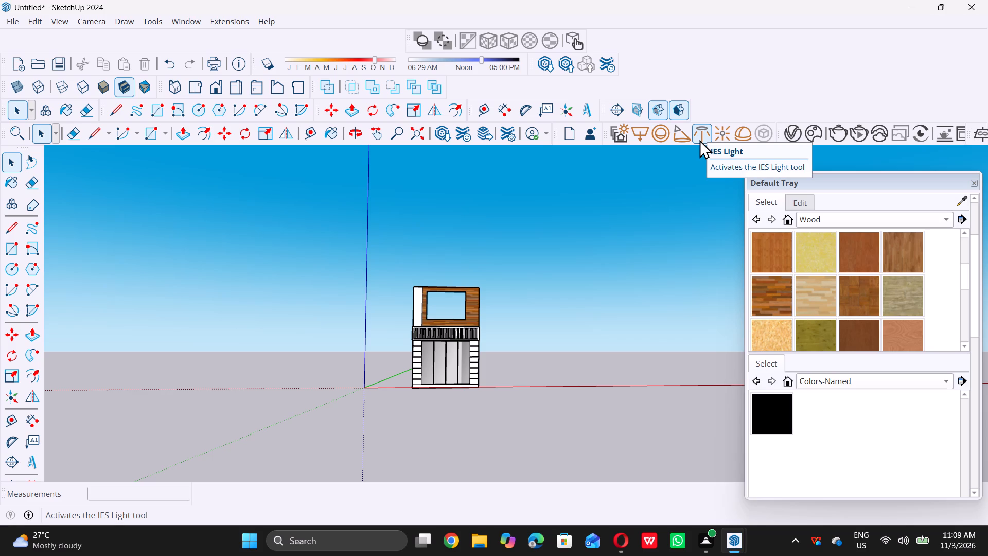
scroll(536, 306, "down", 3)
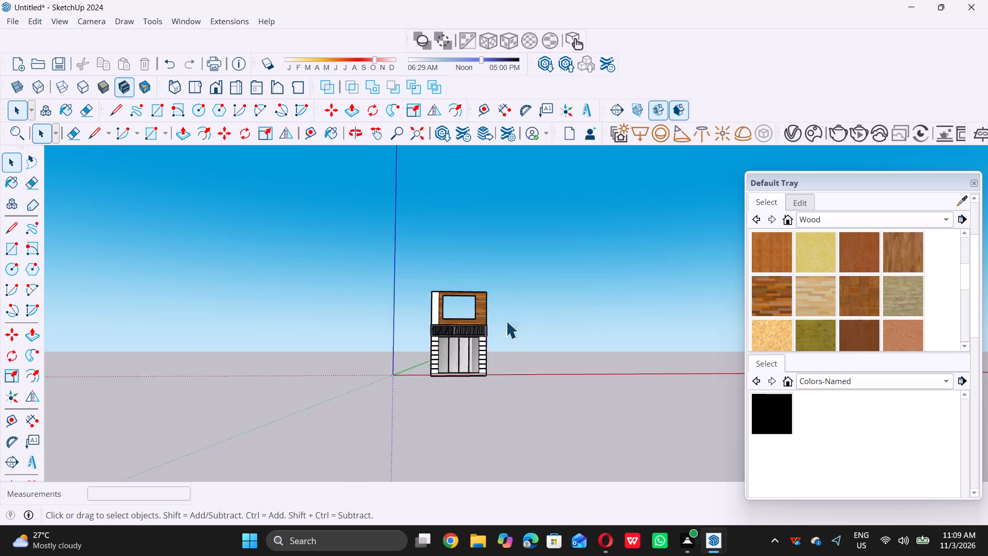
scroll(506, 321, "down", 2)
middle_click_drag(481, 290, 423, 354)
scroll(478, 282, "up", 10)
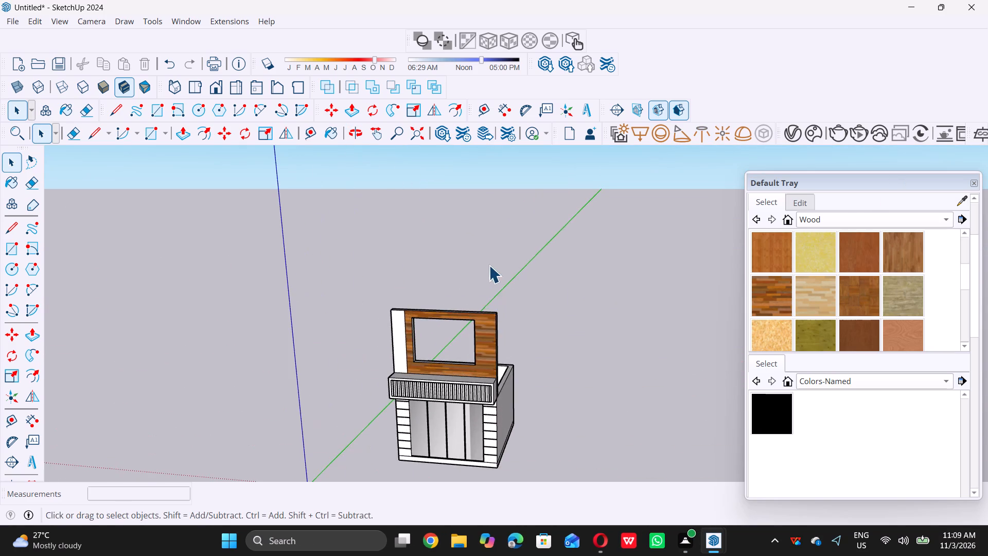
scroll(489, 265, "down", 6)
middle_click_drag(485, 267, 462, 355)
scroll(485, 300, "up", 5)
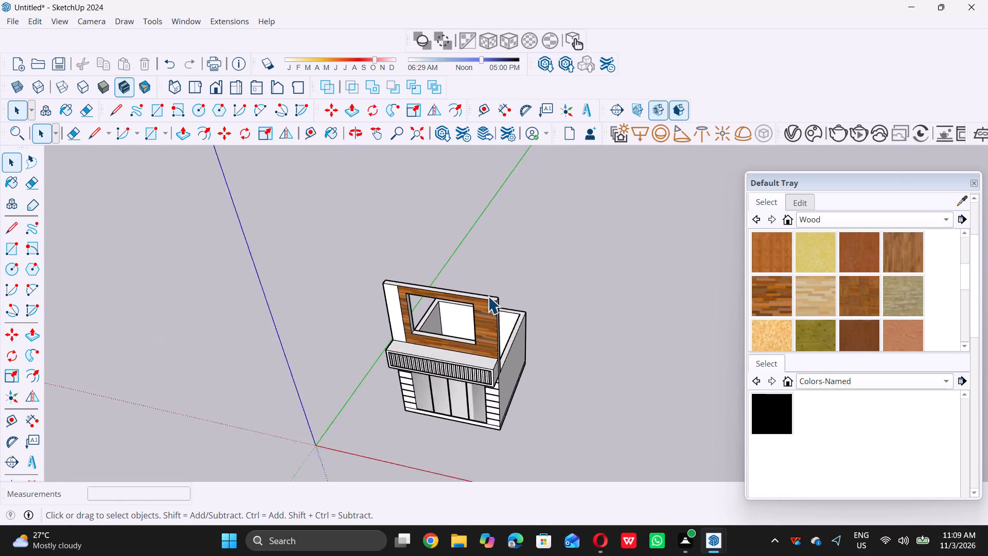
scroll(488, 296, "up", 5)
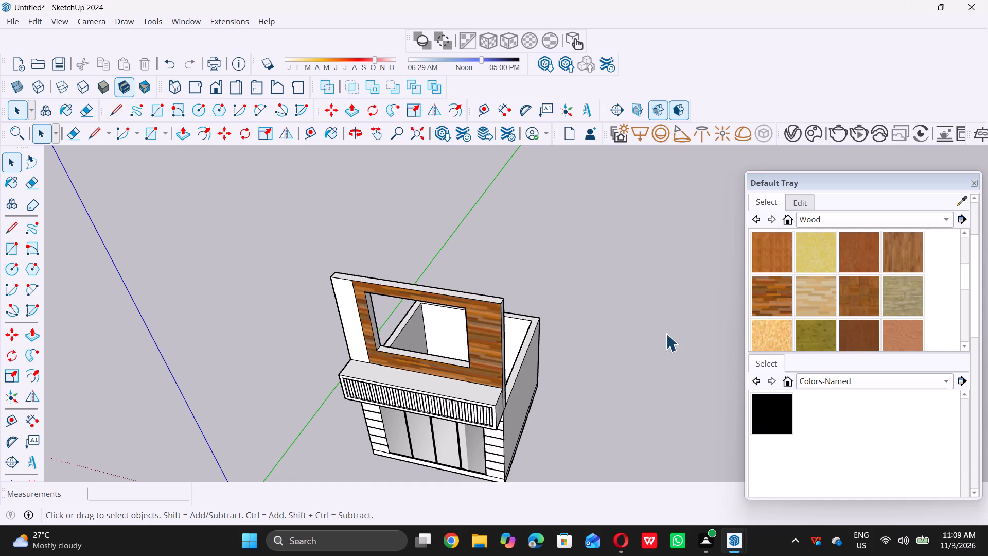
scroll(580, 344, "down", 11)
middle_click_drag(430, 338, 511, 330)
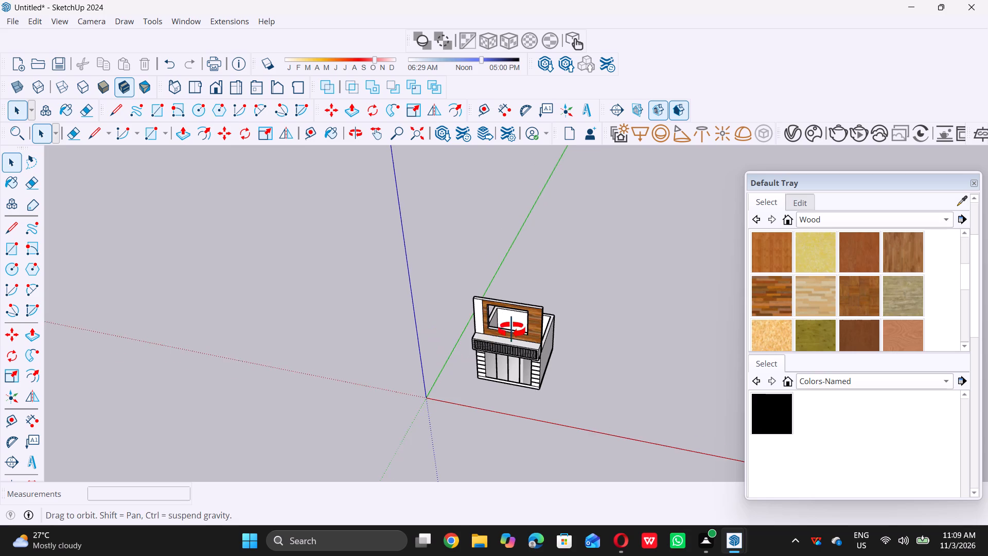
middle_click_drag(511, 330, 615, 307)
middle_click(615, 307)
scroll(518, 340, "up", 11)
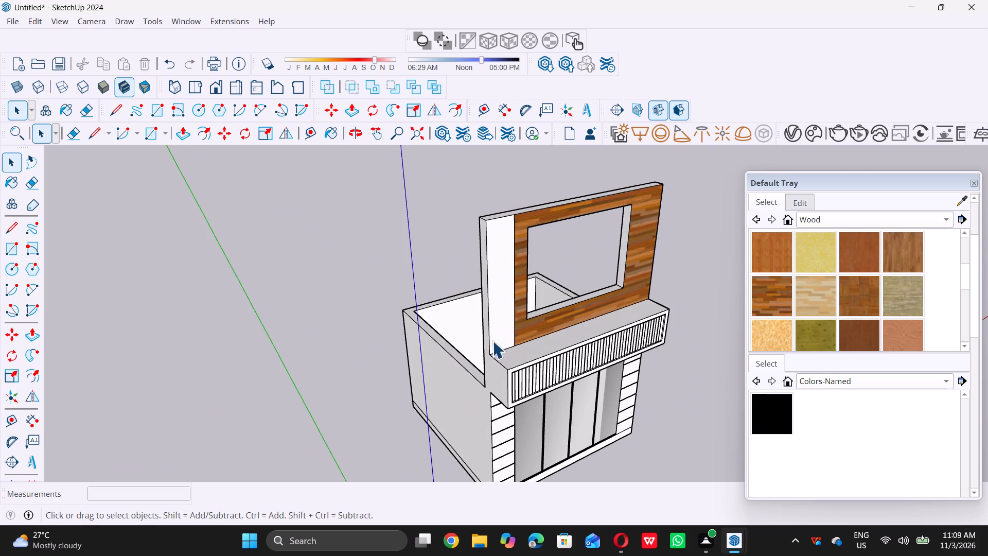
scroll(503, 329, "down", 13)
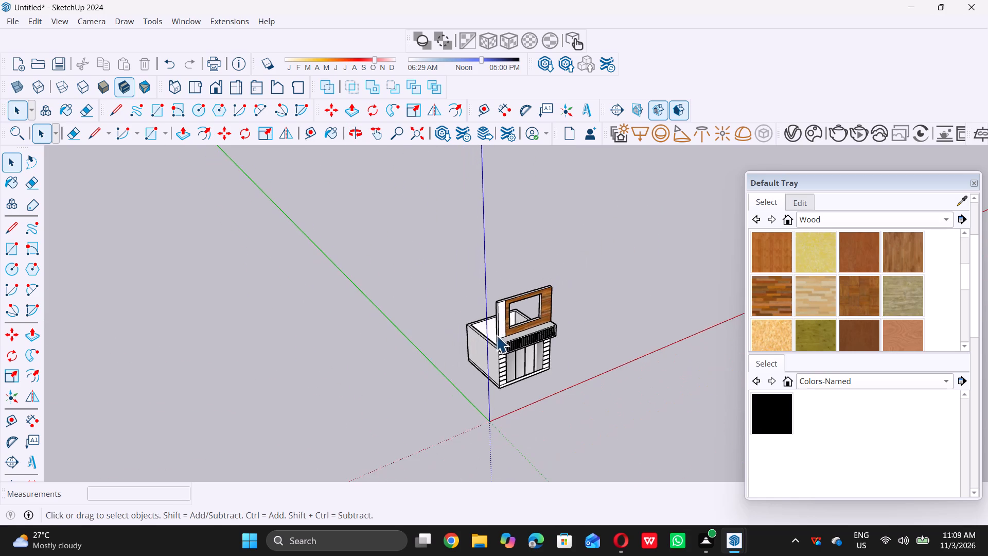
scroll(496, 335, "down", 4)
middle_click_drag(489, 346, 490, 323)
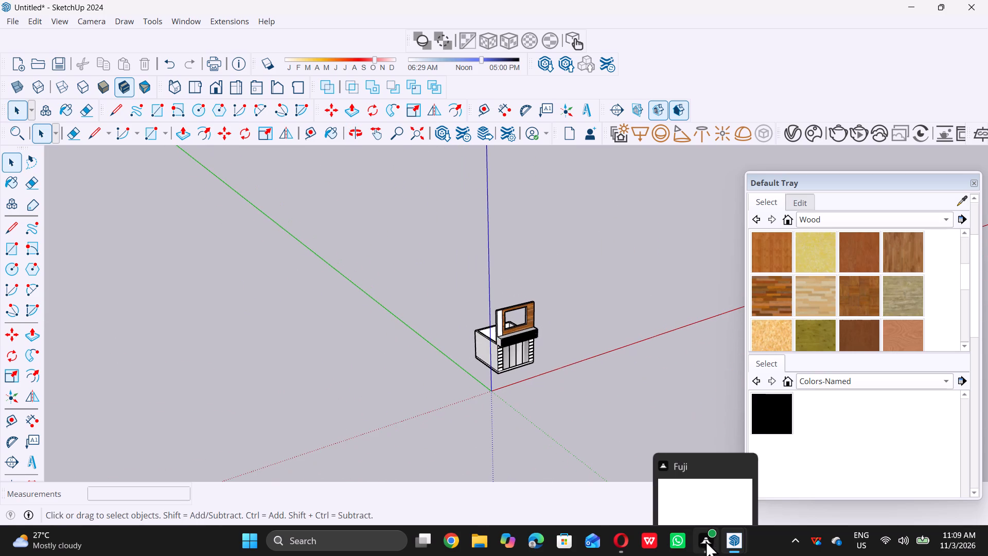
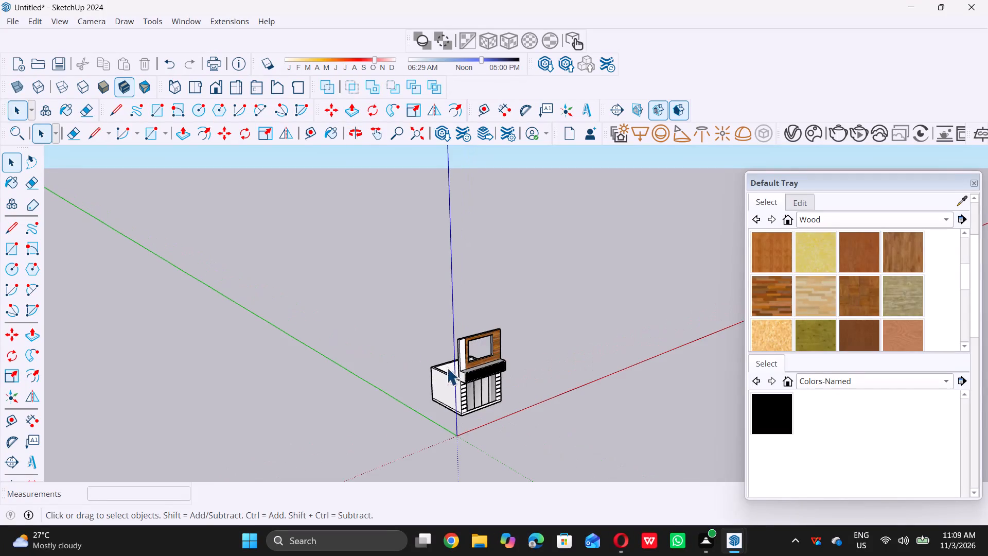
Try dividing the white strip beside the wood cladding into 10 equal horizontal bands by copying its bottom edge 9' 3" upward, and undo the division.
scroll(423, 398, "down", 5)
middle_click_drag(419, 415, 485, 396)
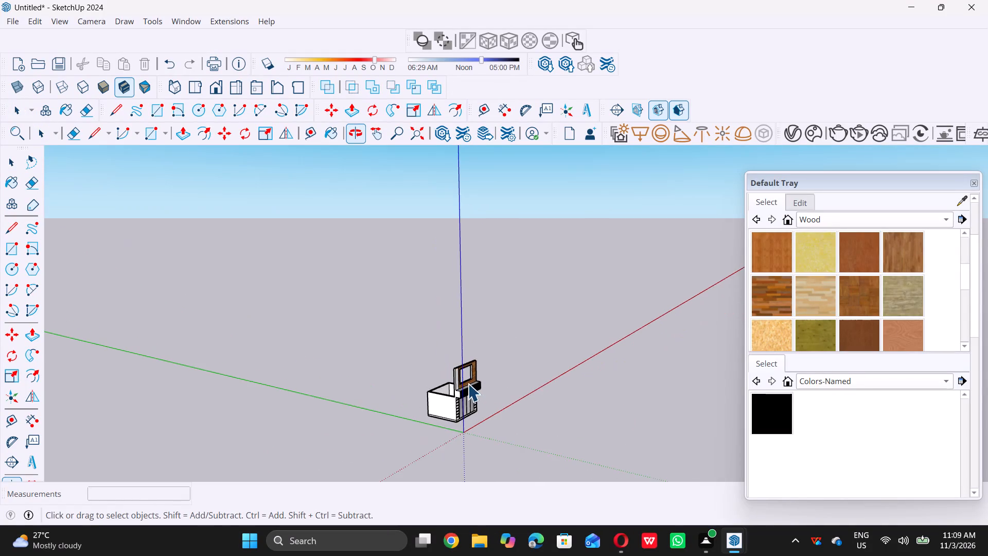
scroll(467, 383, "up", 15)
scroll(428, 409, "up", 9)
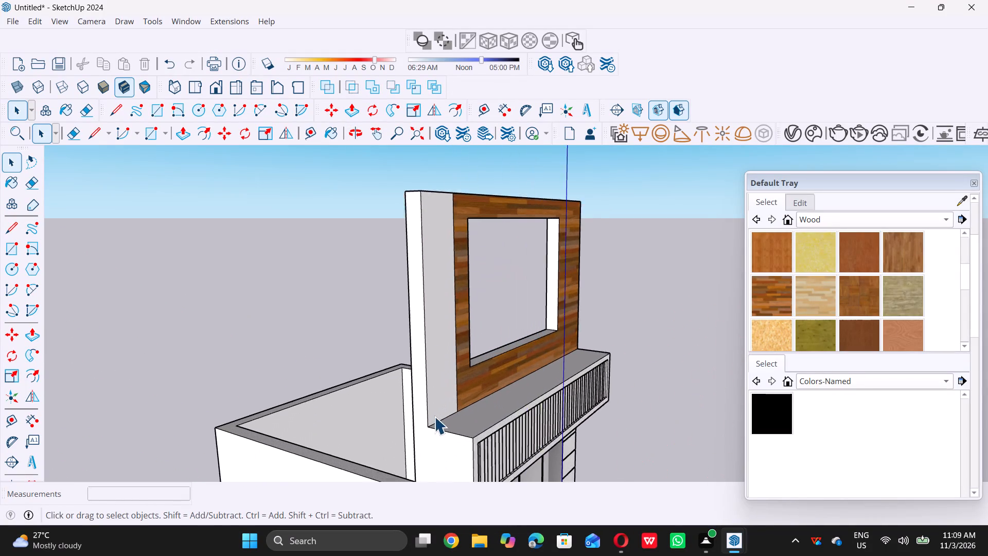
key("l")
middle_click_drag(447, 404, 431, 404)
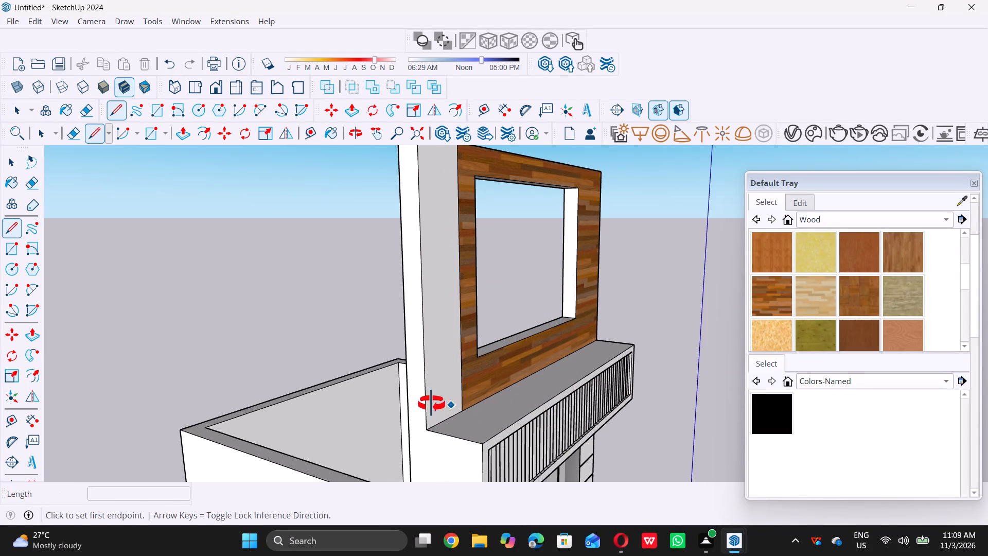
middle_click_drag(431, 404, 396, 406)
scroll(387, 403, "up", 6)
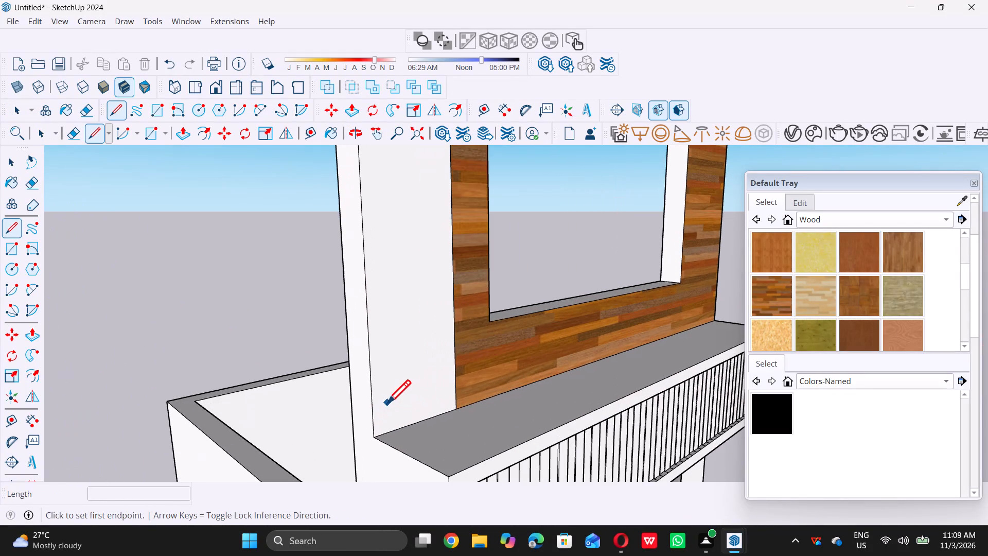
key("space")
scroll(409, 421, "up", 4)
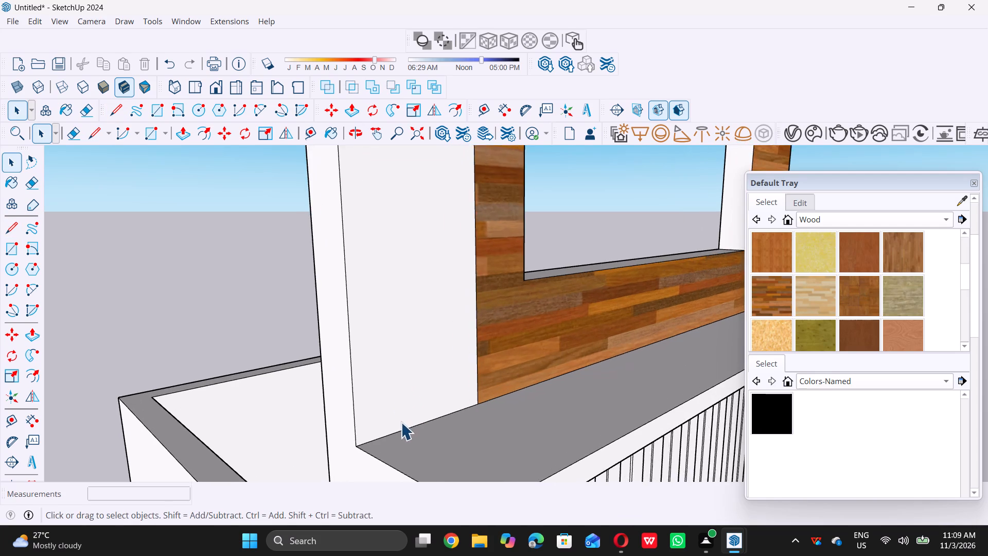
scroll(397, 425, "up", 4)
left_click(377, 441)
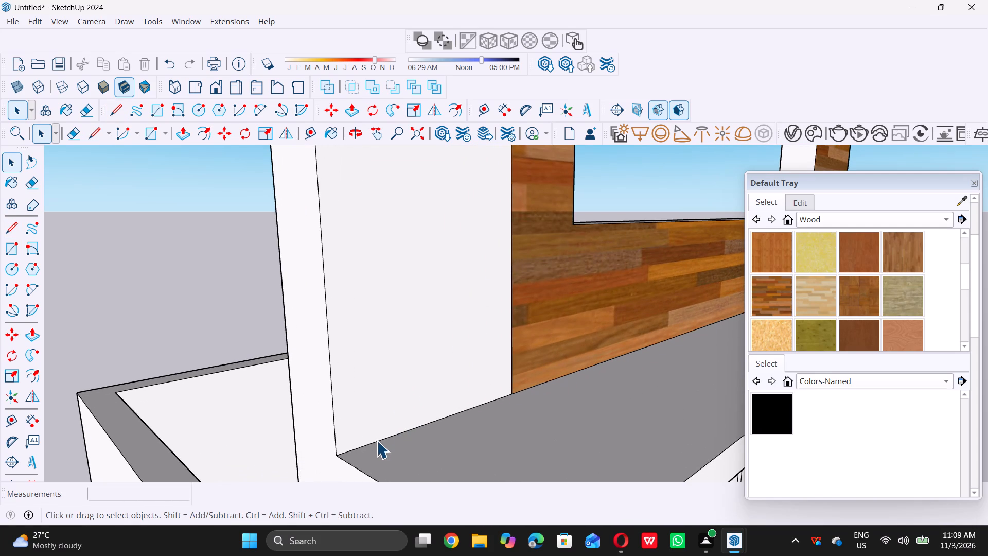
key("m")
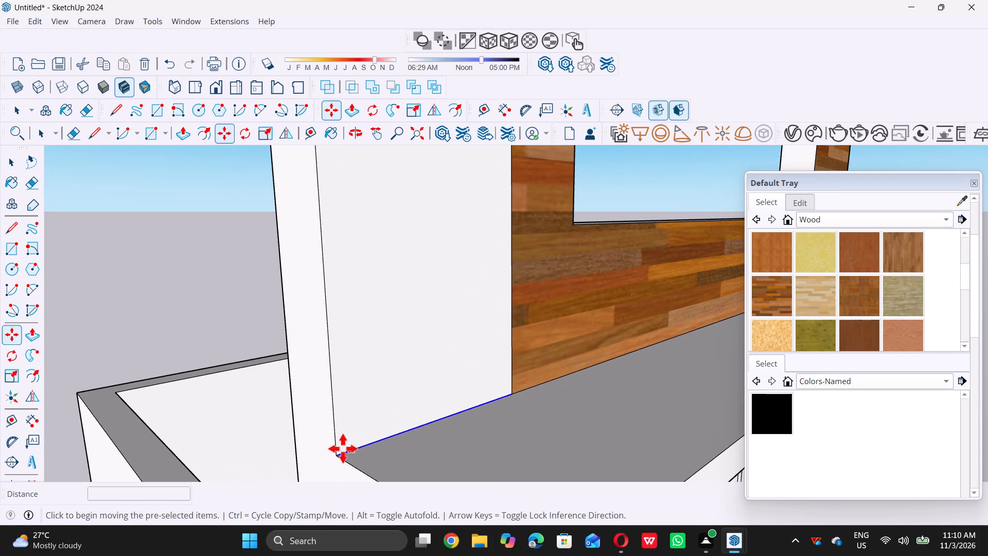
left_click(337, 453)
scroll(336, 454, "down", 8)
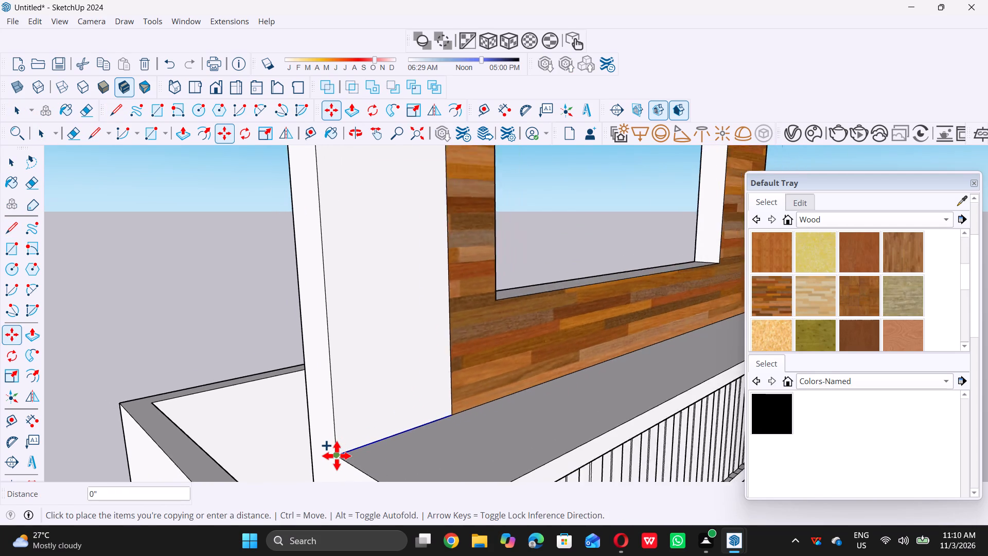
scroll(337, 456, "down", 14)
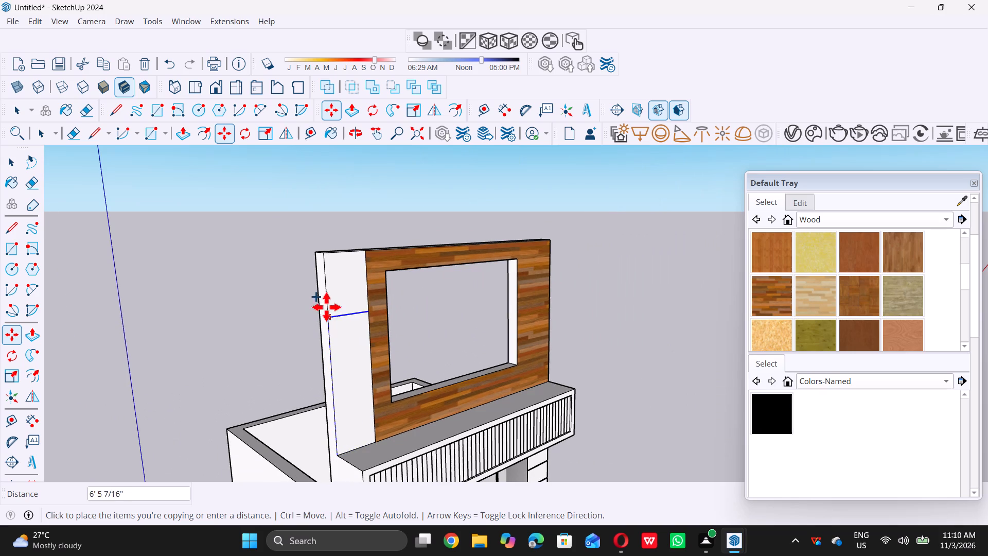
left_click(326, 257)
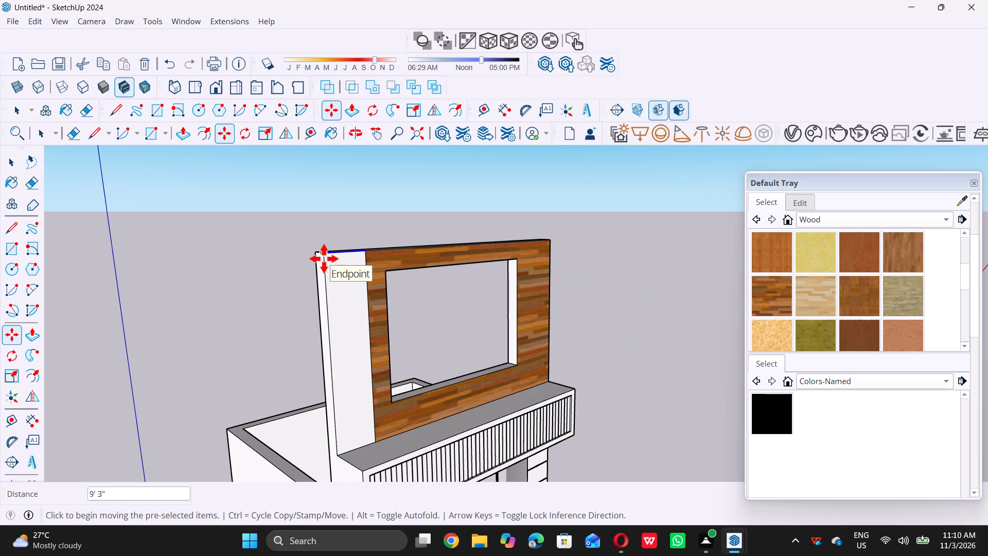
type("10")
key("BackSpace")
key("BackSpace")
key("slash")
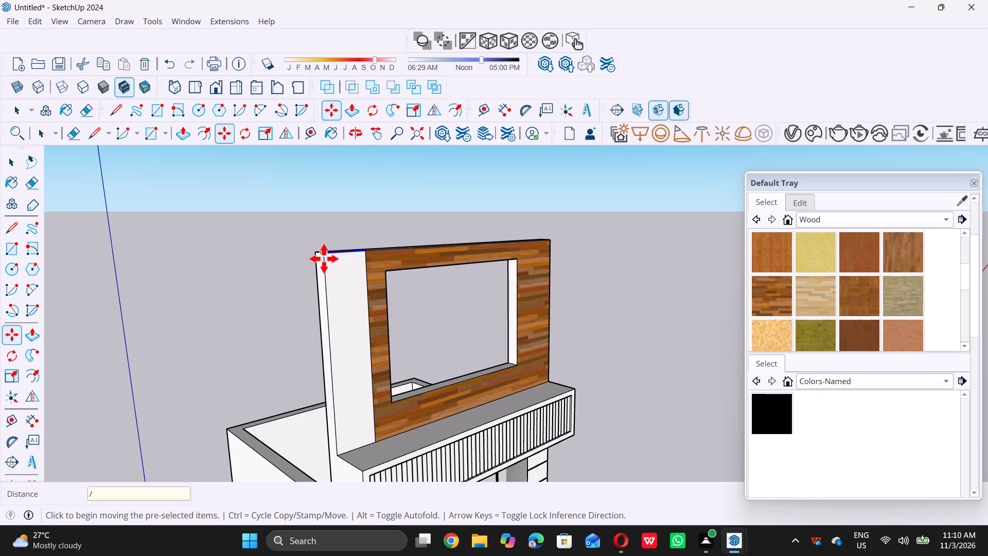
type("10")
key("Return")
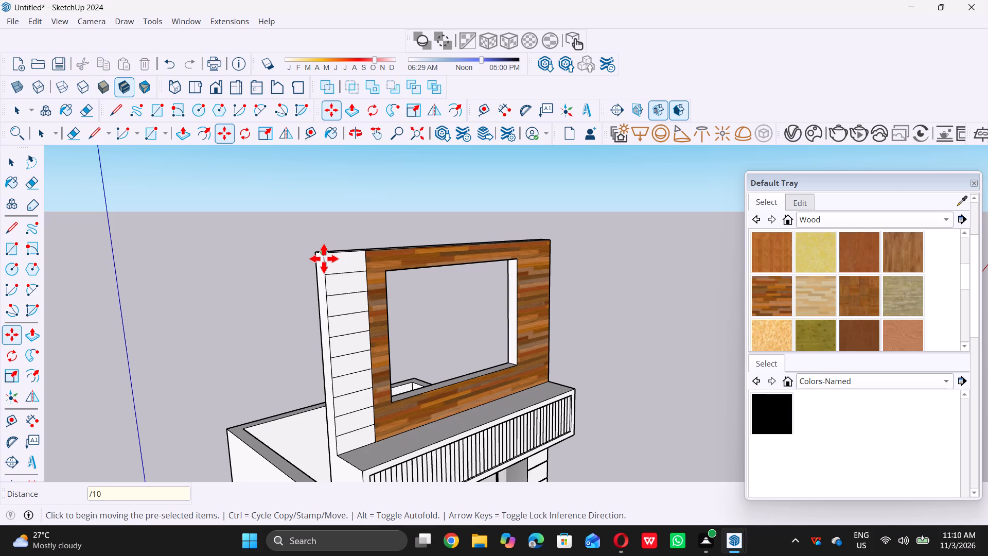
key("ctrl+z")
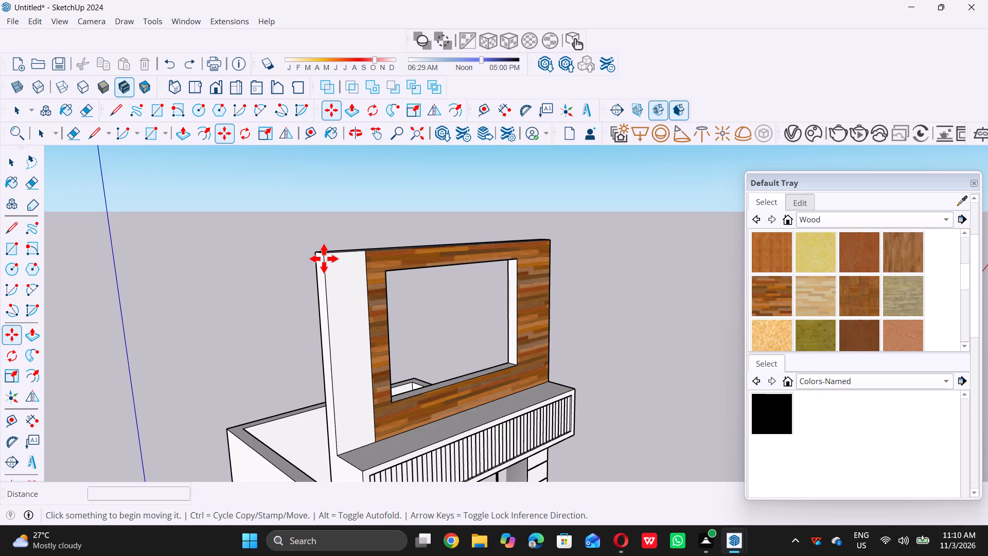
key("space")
Copy the white strip's bottom edge 9' 3" up to its top corner and divide the distance into 20 equal bands.
scroll(334, 282, "down", 3)
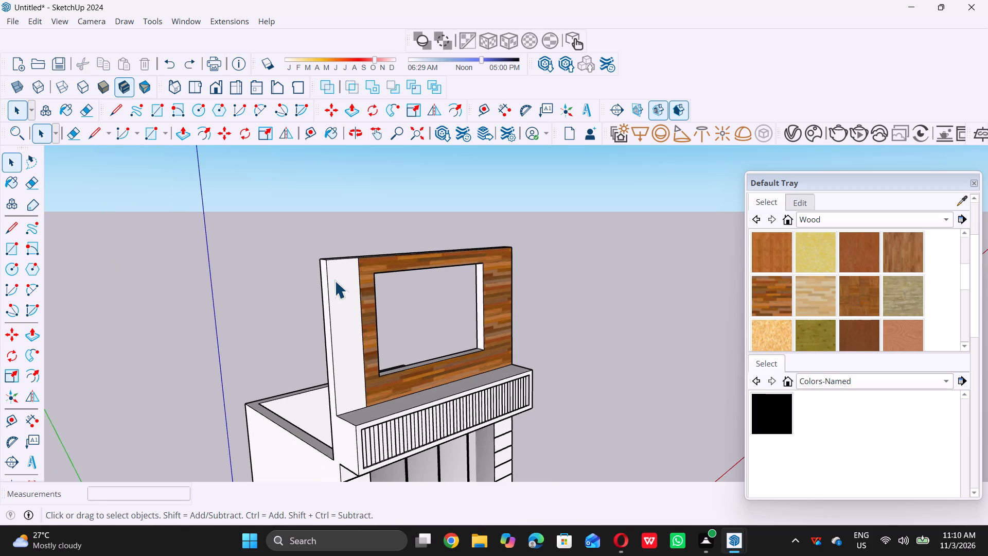
scroll(341, 416, "up", 13)
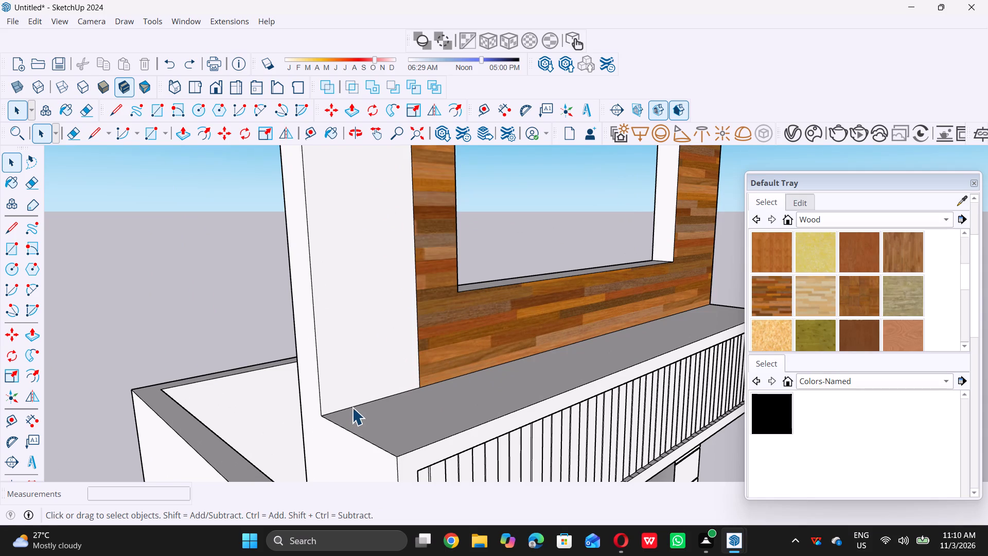
left_click(352, 407)
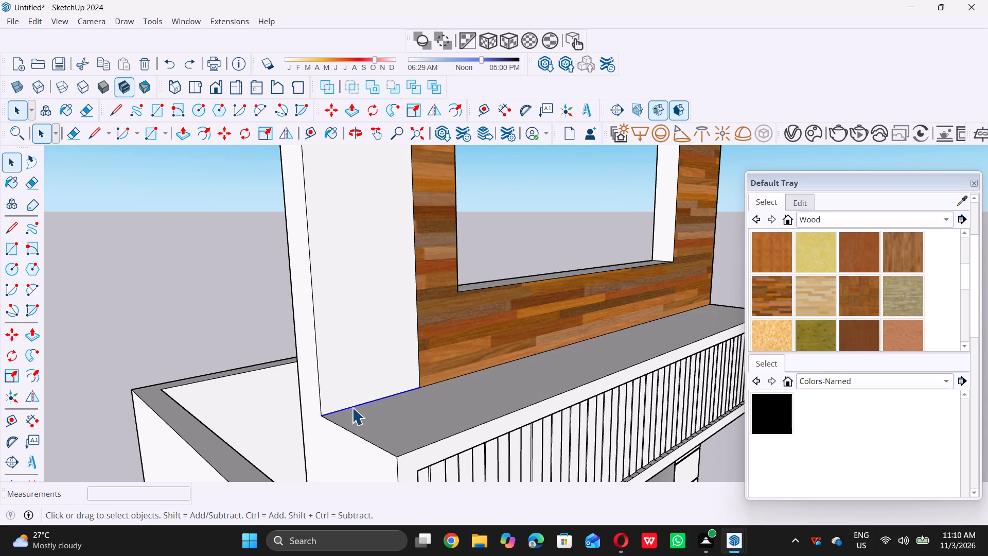
key("m")
left_click(322, 414)
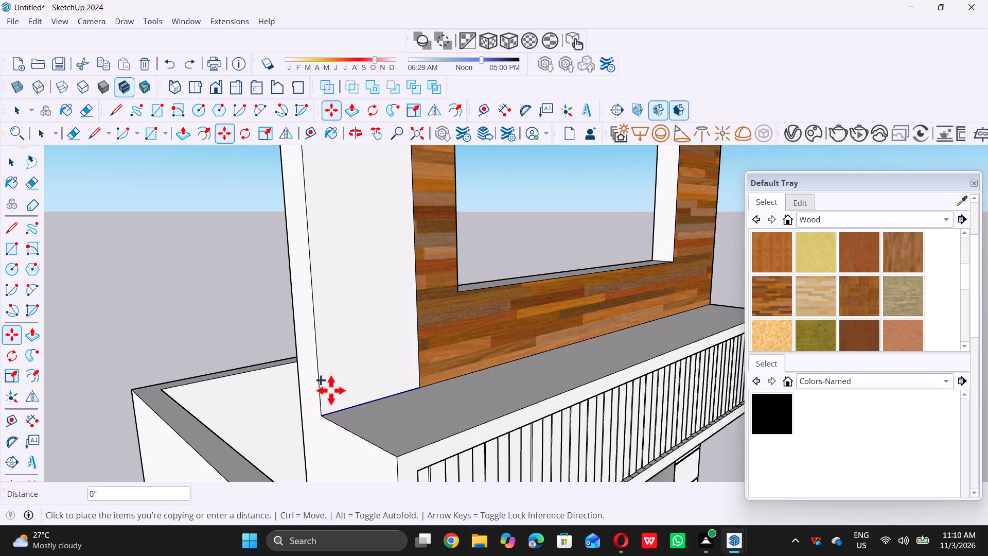
scroll(326, 359, "down", 15)
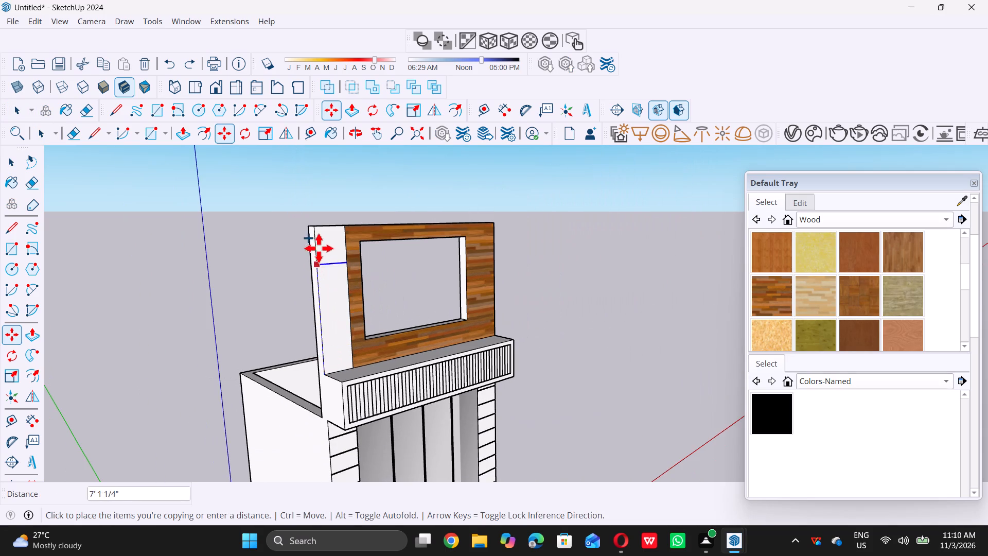
scroll(322, 231, "up", 7)
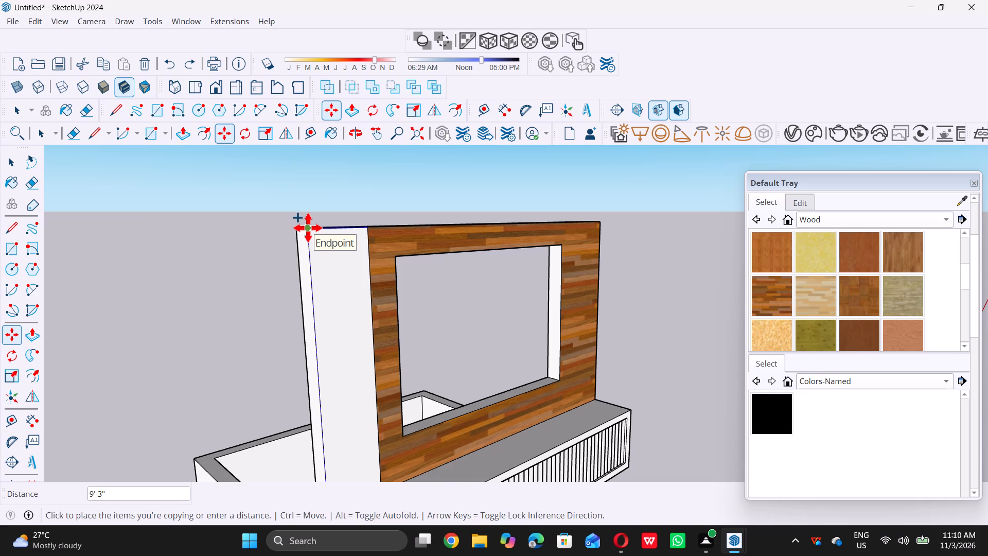
left_click(308, 228)
key("slash")
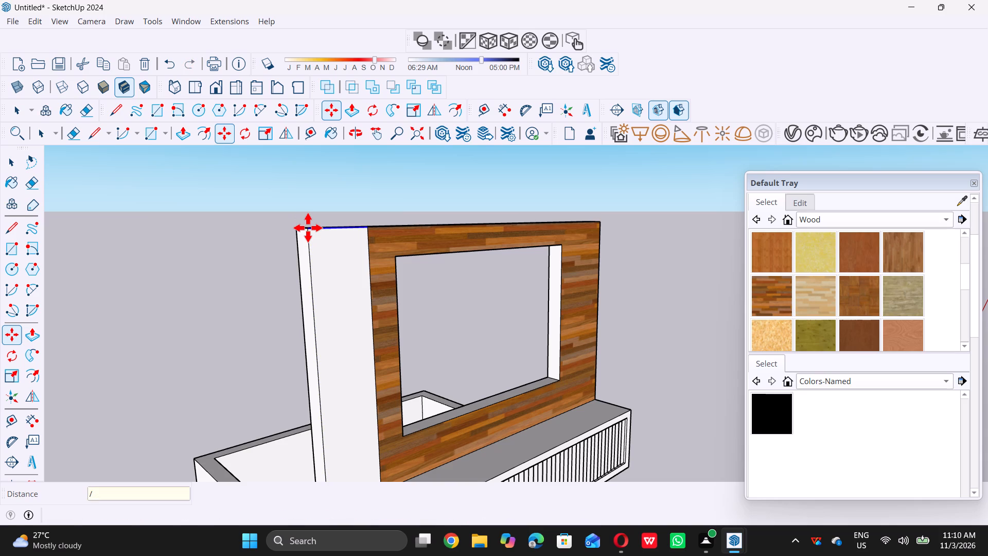
type("20")
key("Return")
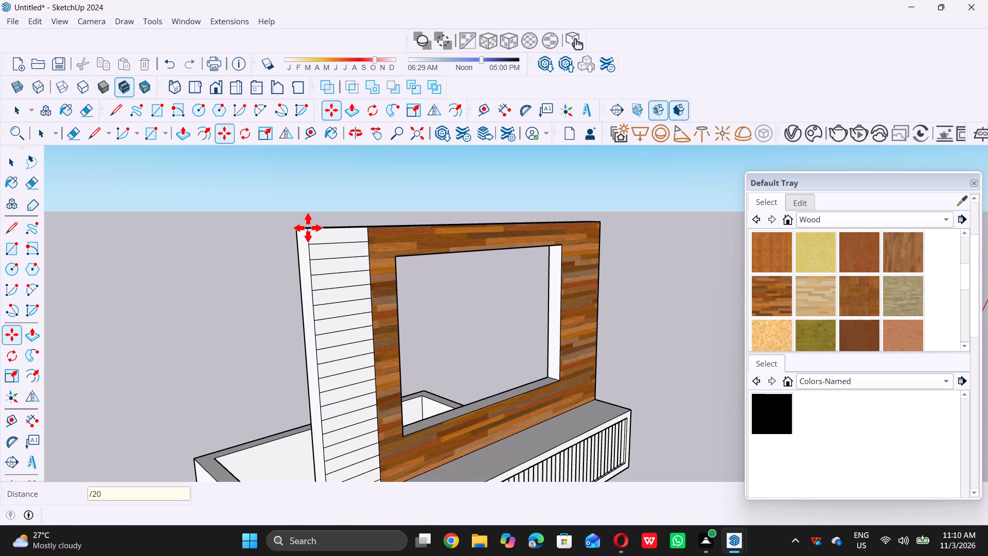
key("space")
Examine the banded strip and the storefront facade from the front and from an angle above.
scroll(307, 228, "down", 10)
middle_click_drag(348, 303, 292, 294)
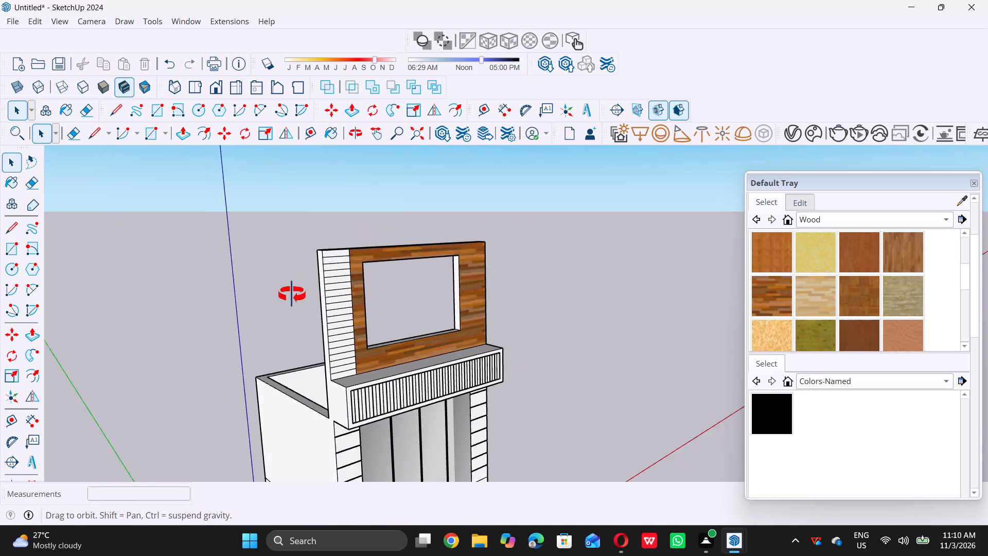
middle_click_drag(292, 294, 234, 272)
middle_click_drag(376, 288, 342, 256)
middle_click(342, 256)
scroll(359, 277, "up", 5)
scroll(367, 256, "down", 6)
scroll(298, 286, "down", 1)
middle_click_drag(290, 280, 323, 299)
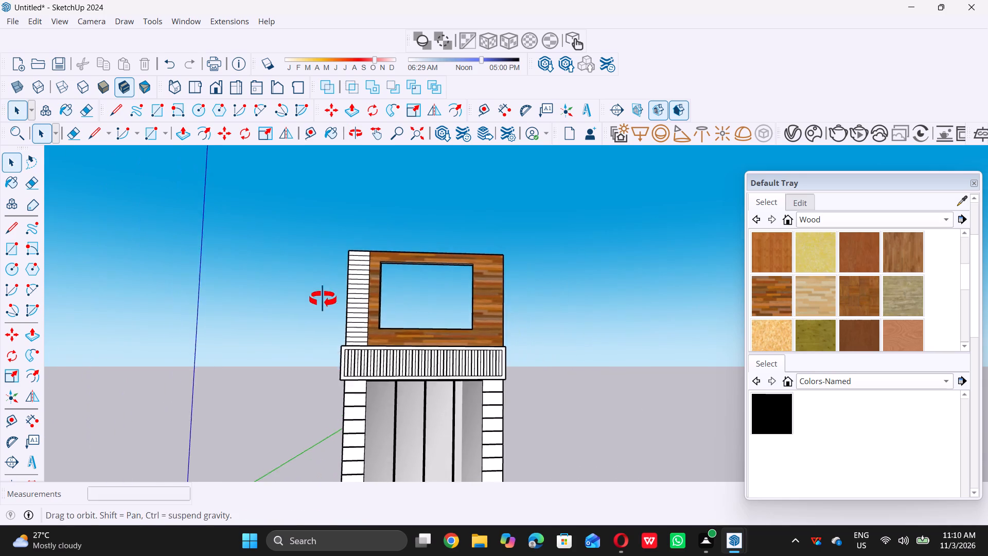
middle_click_drag(323, 299, 330, 303)
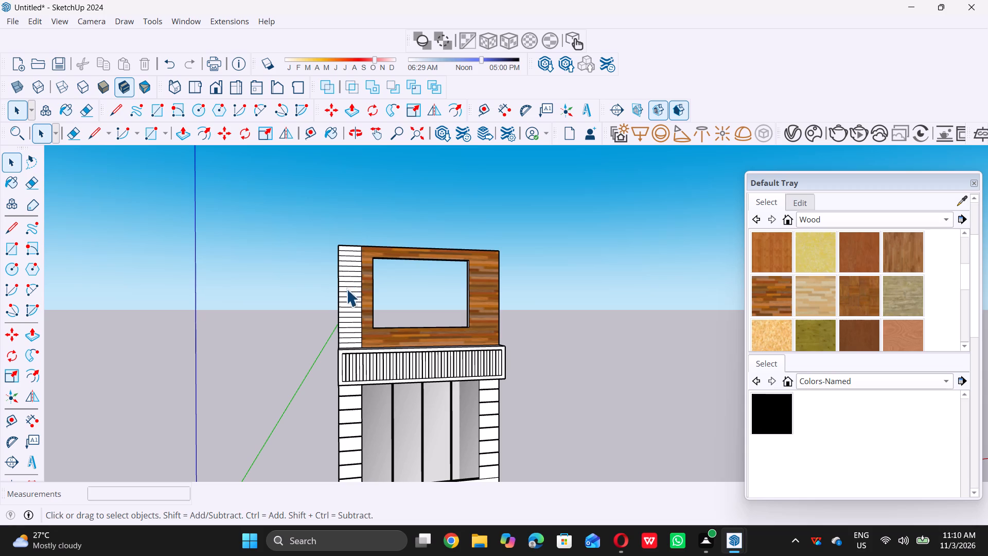
scroll(346, 291, "down", 5)
middle_click_drag(319, 297, 407, 350)
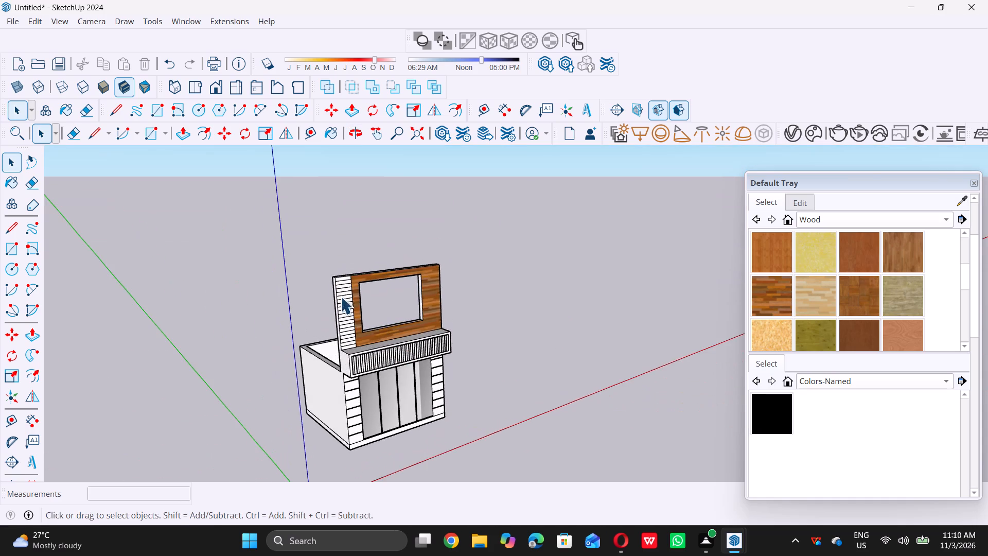
Place a Tape Measure guide 0.5" below the topmost dividing line of the white banded strip beside the wood cladding.
scroll(331, 289, "up", 19)
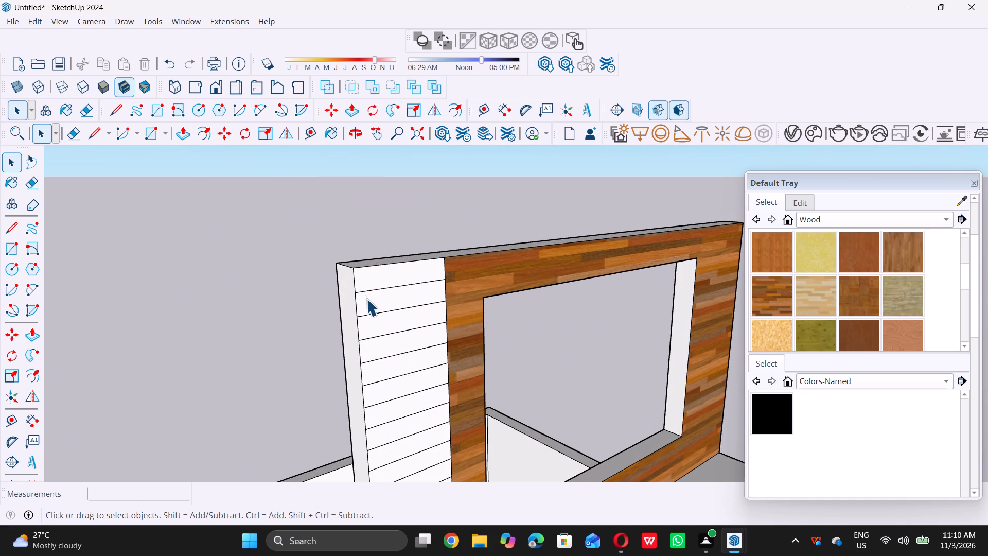
key("t")
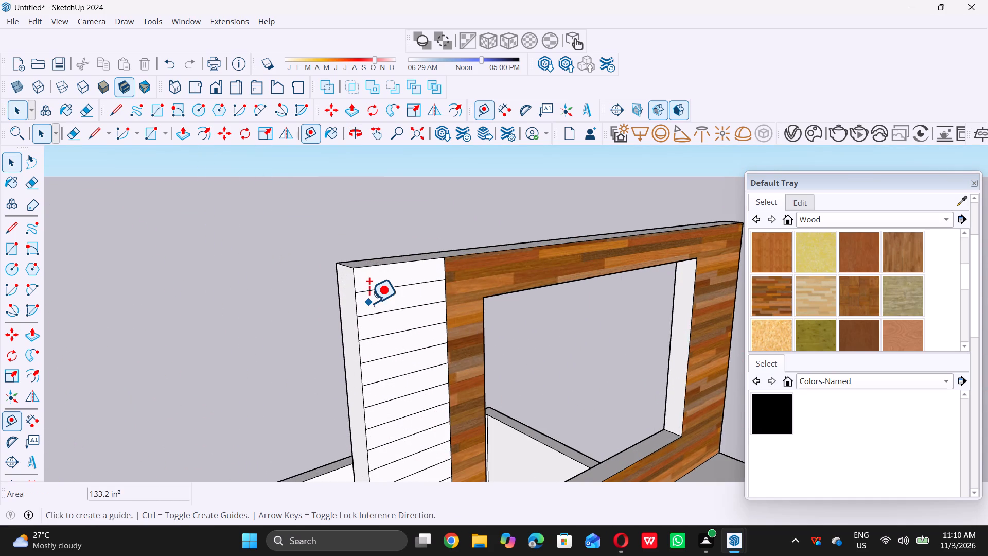
scroll(366, 292, "up", 10)
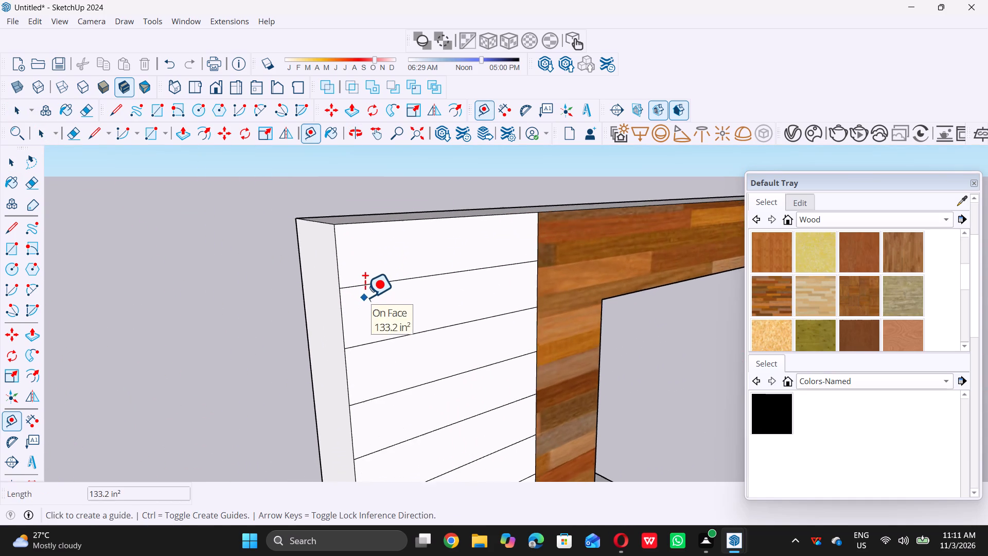
left_click(372, 285)
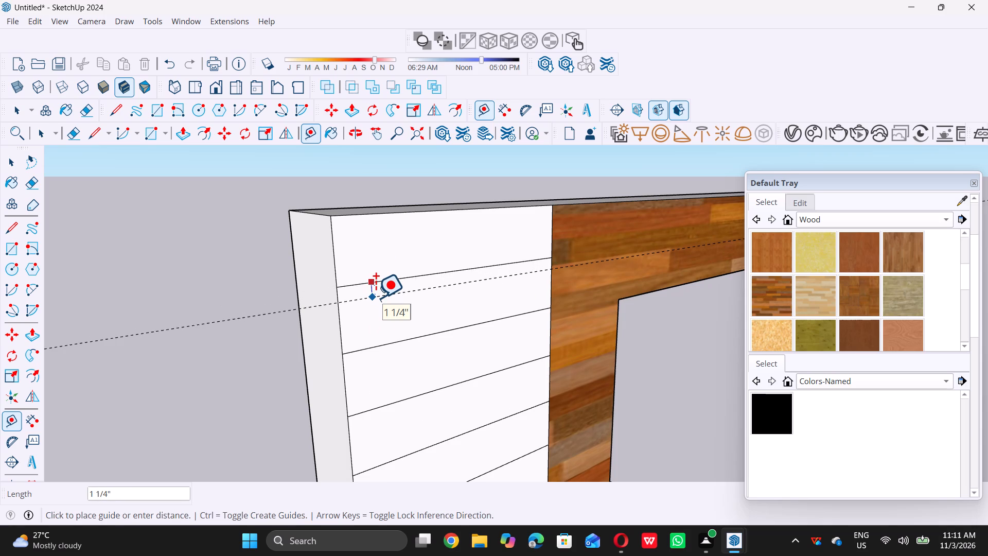
type("0.")
key("5")
key("shift+quotedbl")
key("Return")
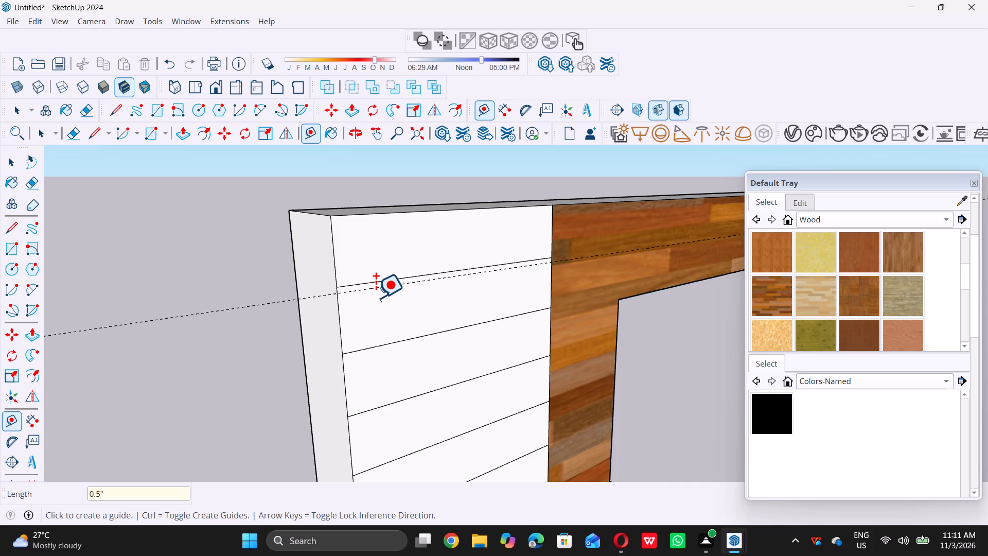
Place guides 0.5" below the second and third dividing lines from the top of the white strip.
left_click(407, 343)
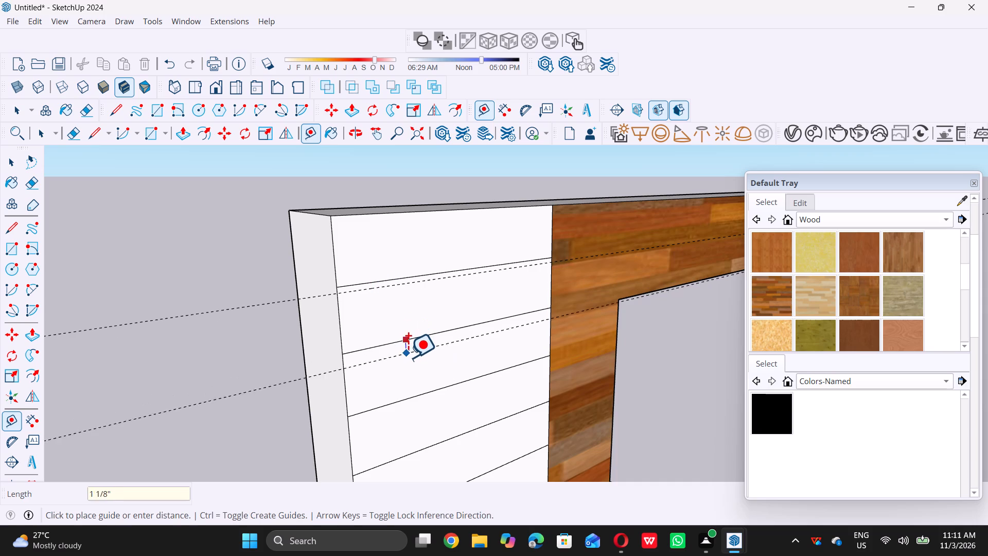
type("0.5")
key("shift+quotedbl")
key("Return")
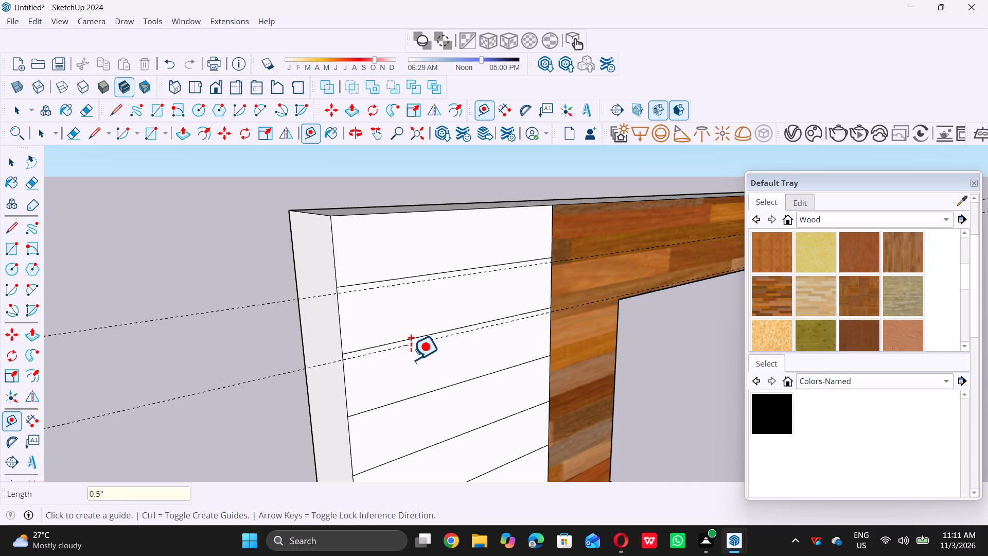
scroll(434, 337, "down", 10)
scroll(435, 366, "up", 6)
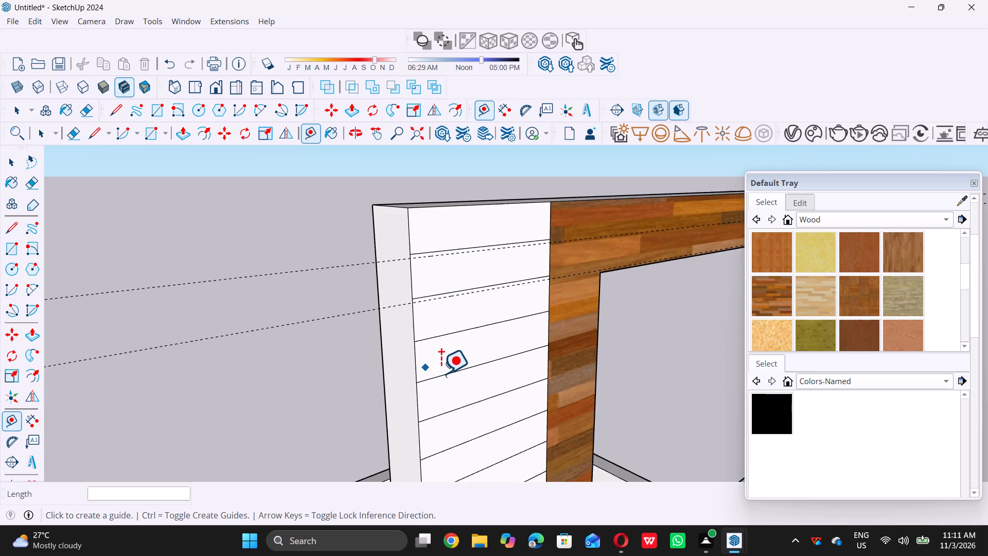
scroll(441, 373, "up", 2)
left_click(457, 321)
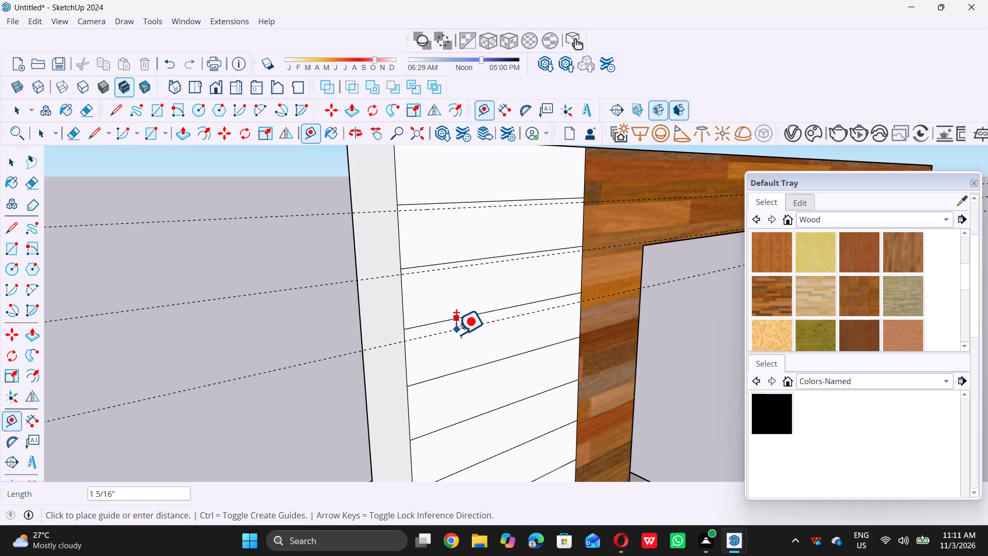
type("0.5")
key("shift+quotedbl")
key("Return")
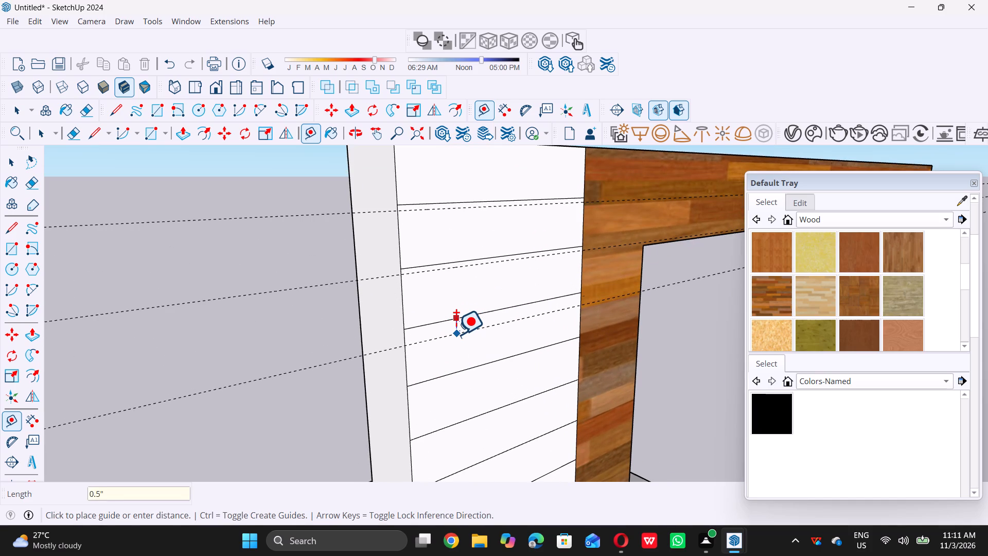
Place guides 0.5" below the fourth and fifth dividing lines from the top of the white strip.
scroll(471, 291, "down", 10)
scroll(504, 267, "down", 4)
scroll(468, 329, "up", 2)
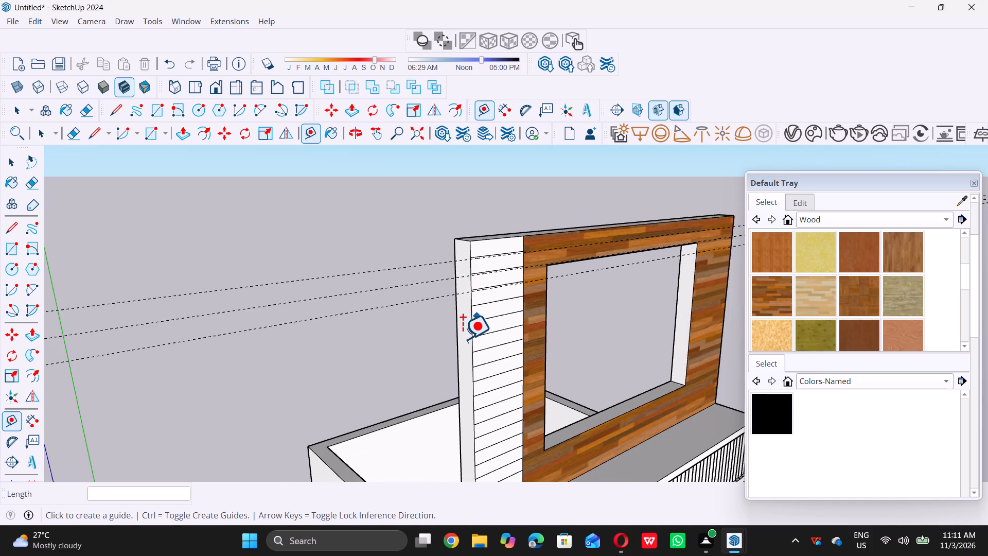
scroll(463, 339, "up", 10)
left_click(522, 252)
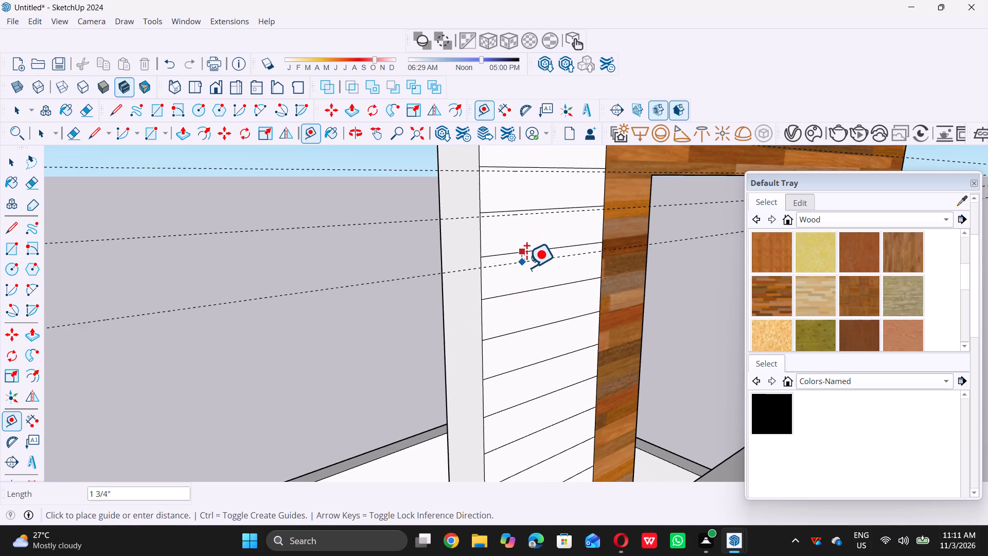
type("0.")
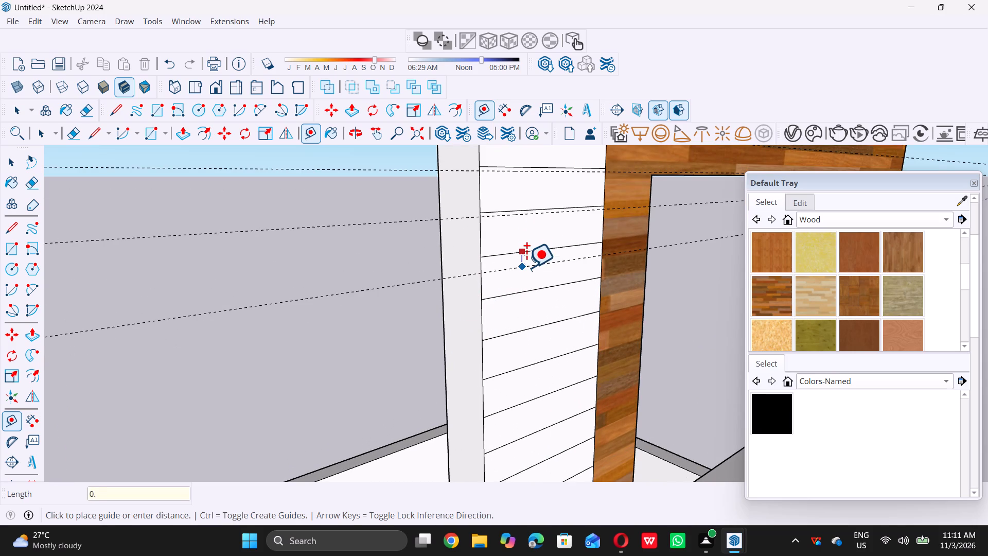
key("5")
key("shift+quotedbl")
key("Return")
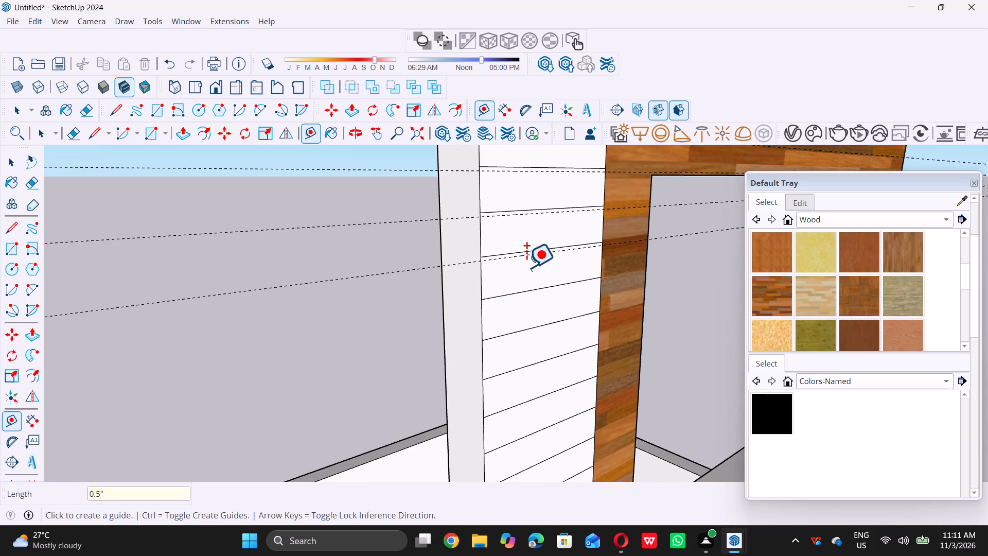
left_click(531, 293)
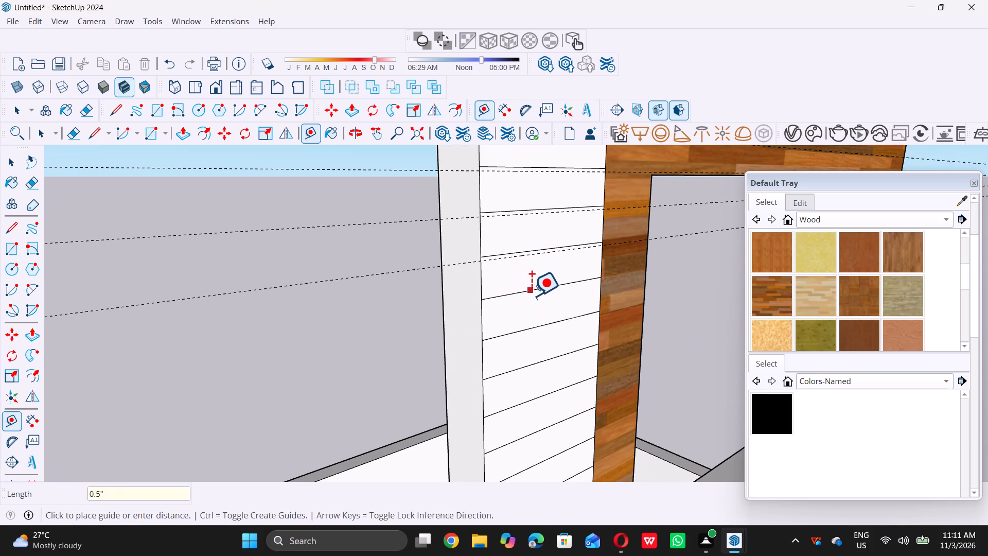
type("0.5")
key("shift+quotedbl")
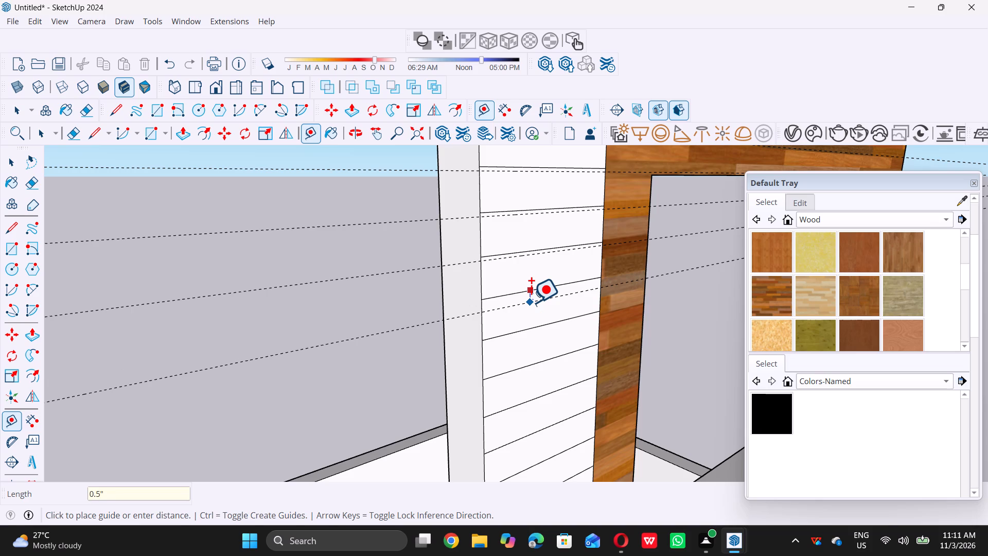
key("Return")
Place guides 0.5" below the sixth and seventh dividing lines from the top of the white strip.
scroll(517, 289, "down", 11)
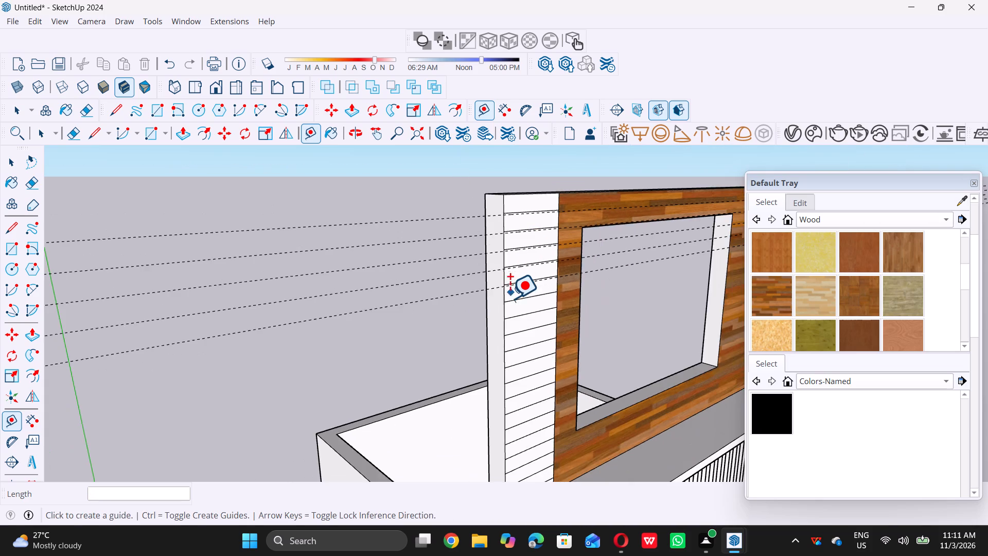
scroll(509, 298, "up", 11)
left_click(532, 297)
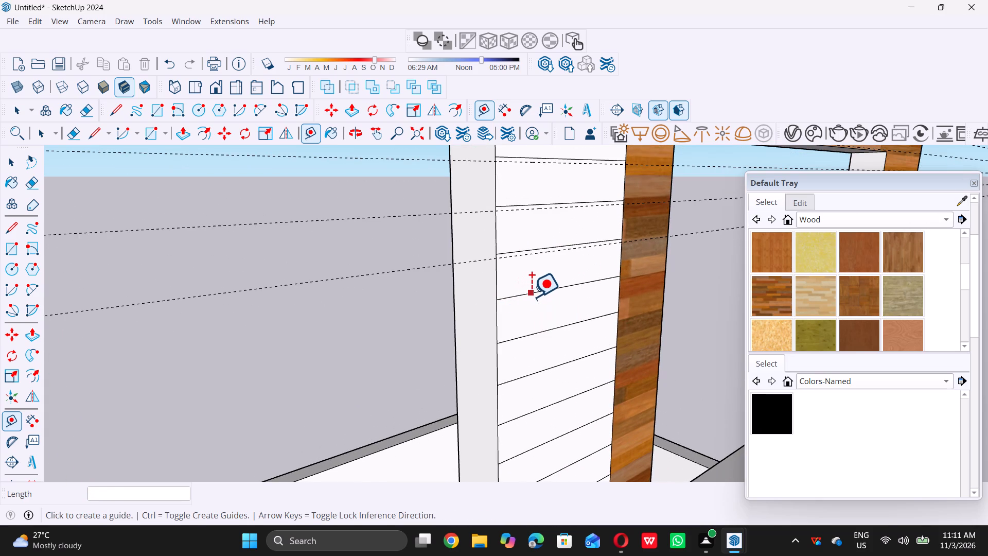
type("0.5")
key("shift+quotedbl")
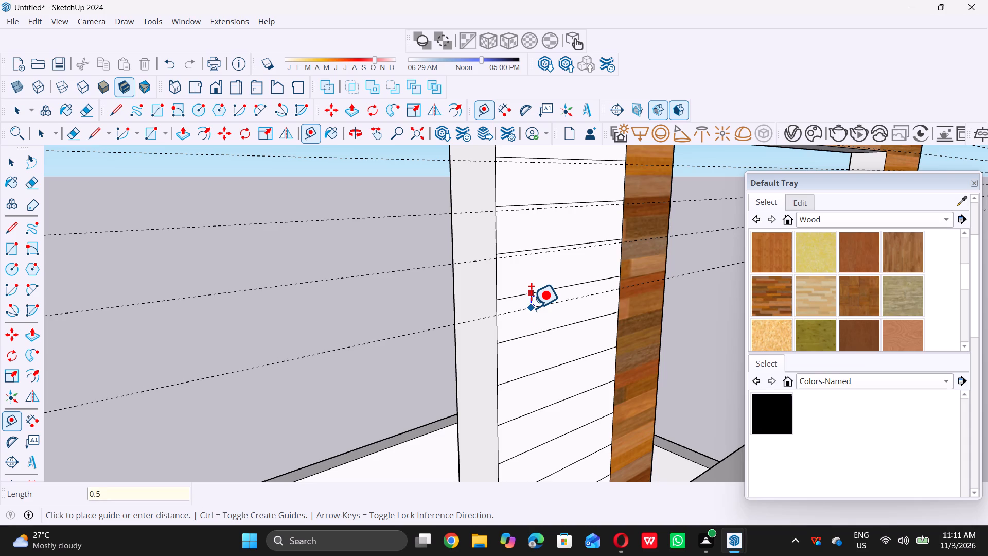
key("Return")
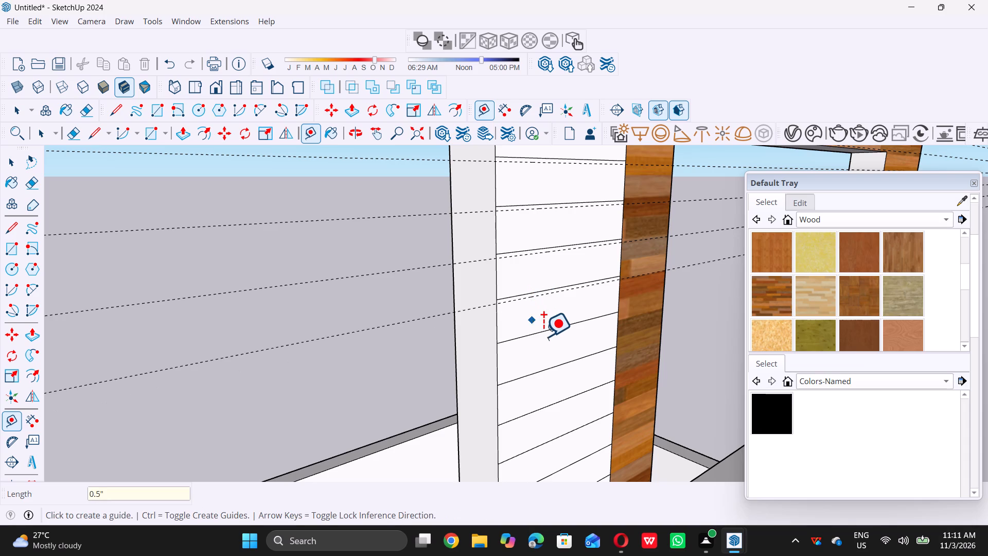
left_click(544, 334)
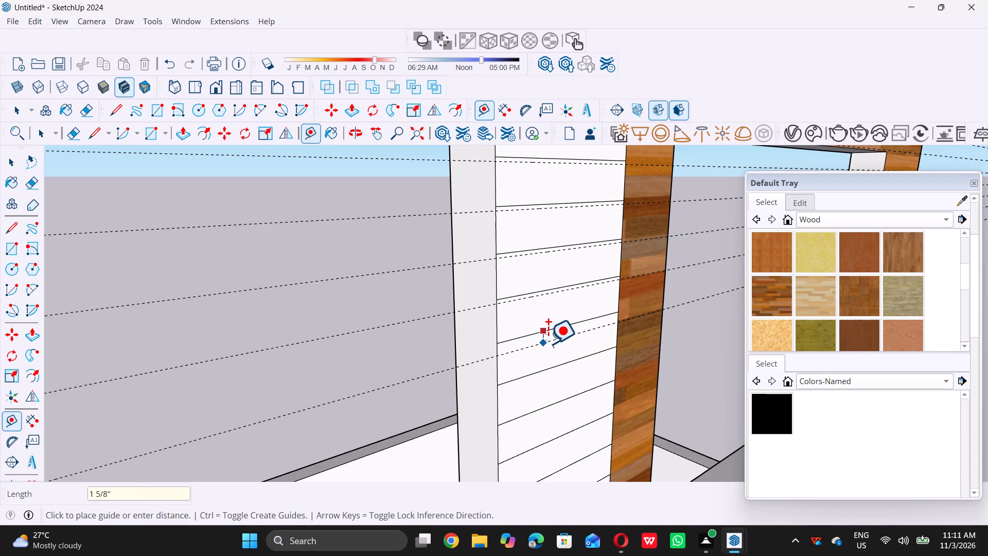
type("0.5")
key("shift+quotedbl")
key("Return")
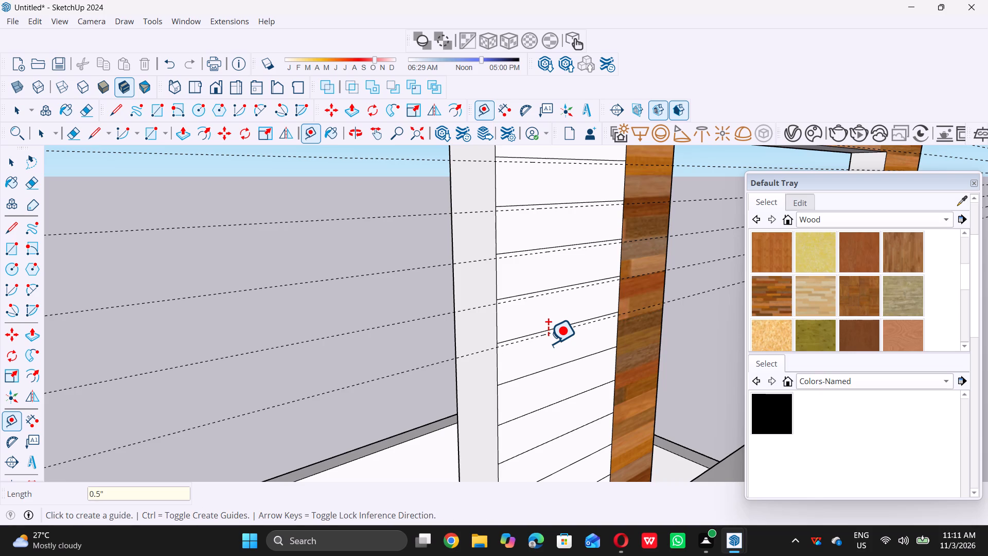
Place guides 0.5" below the eighth and ninth dividing lines from the top of the white strip.
scroll(557, 320, "down", 10)
scroll(541, 344, "up", 8)
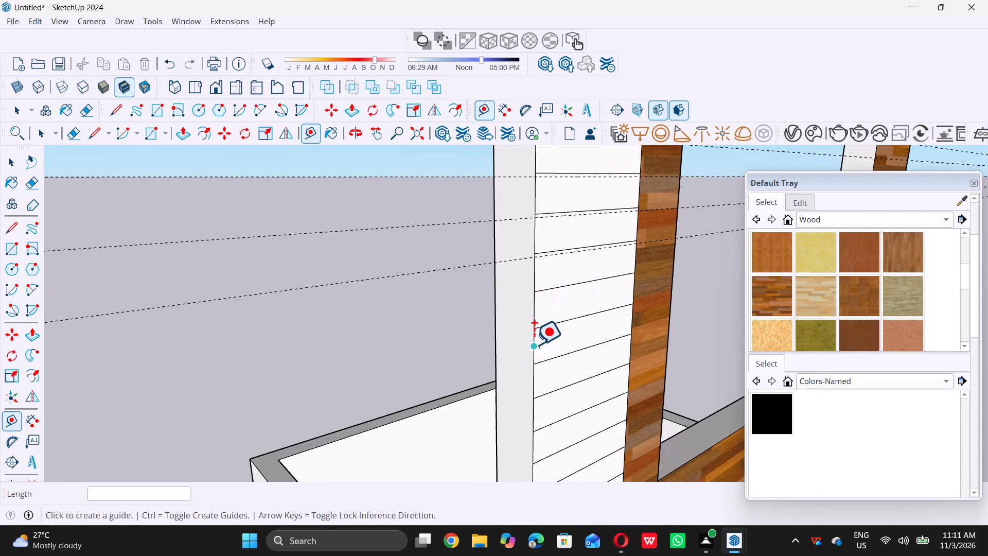
left_click(567, 287)
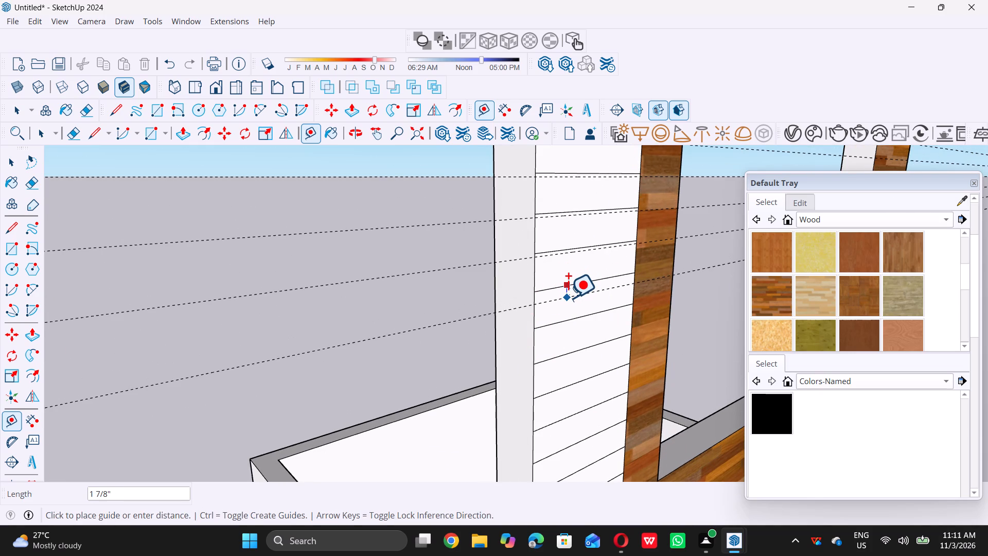
type("0.5")
key("shift+quotedbl")
key("Return")
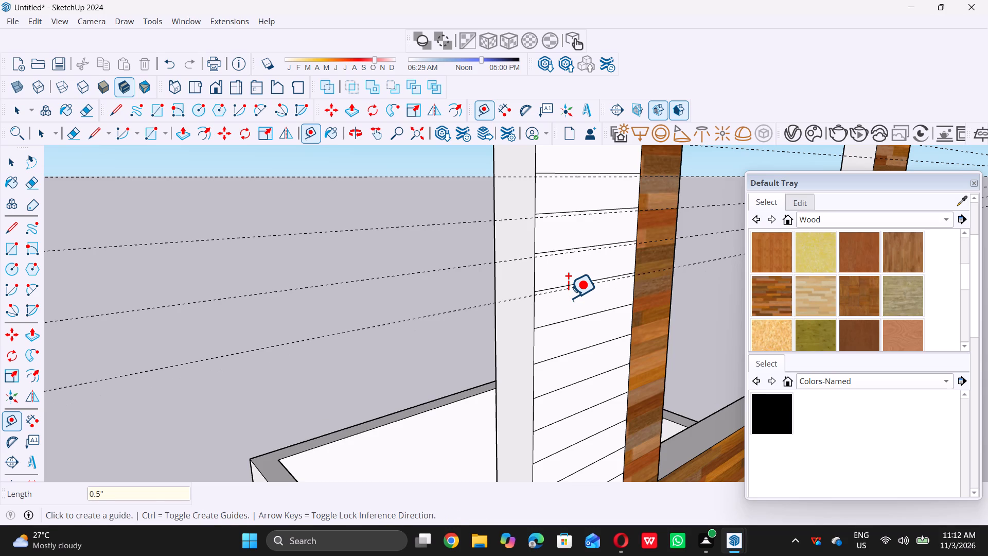
scroll(554, 269, "down", 12)
scroll(569, 291, "up", 5)
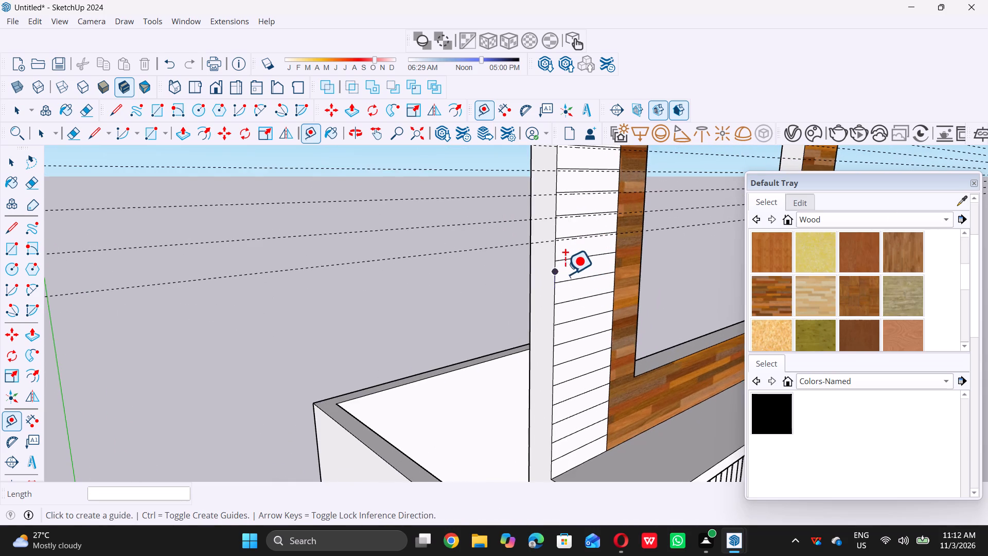
scroll(566, 270, "up", 4)
left_click(586, 251)
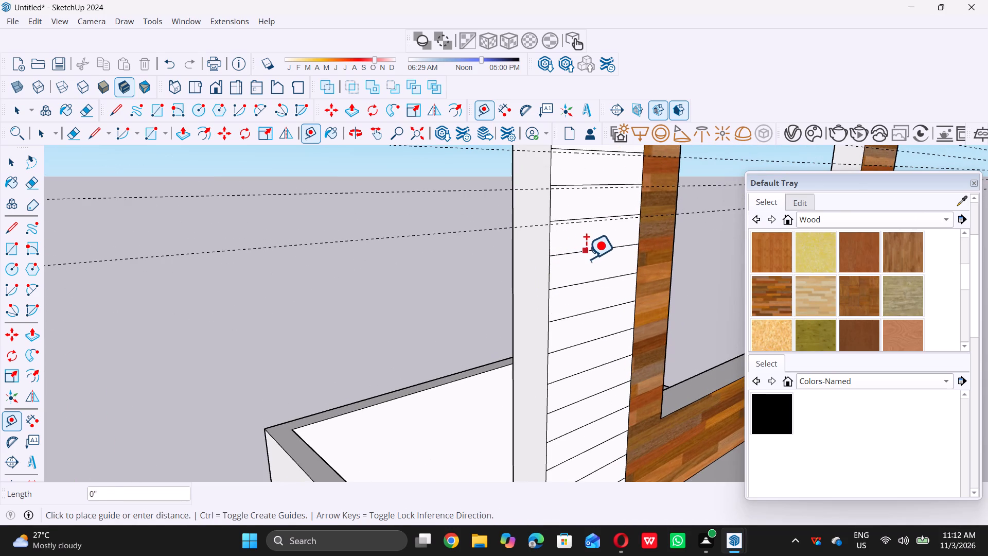
type("0.5")
key("shift+quotedbl")
key("Return")
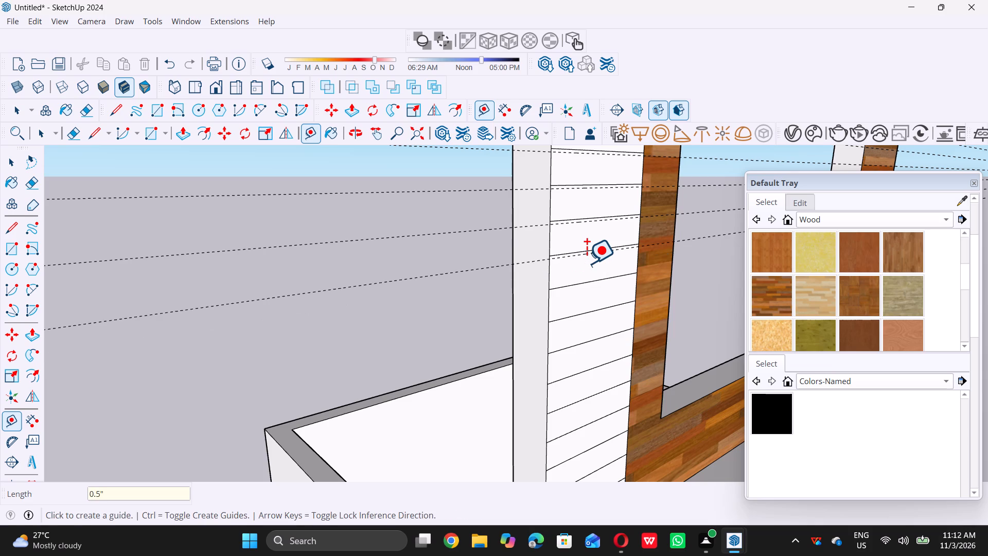
Place guides 0.5" below the tenth and eleventh dividing lines from the top of the white strip.
left_click(589, 282)
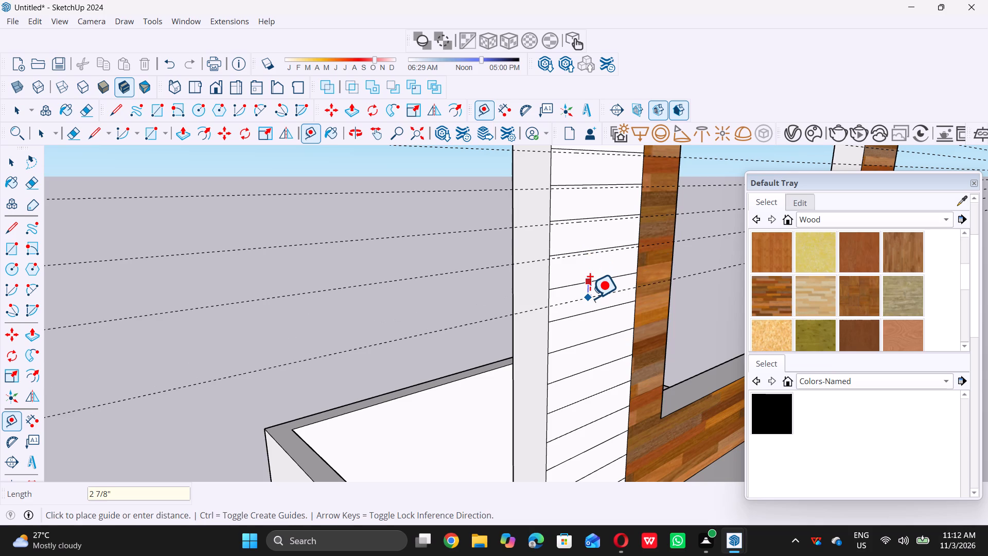
type("0.5")
key("shift+quotedbl")
key("Return")
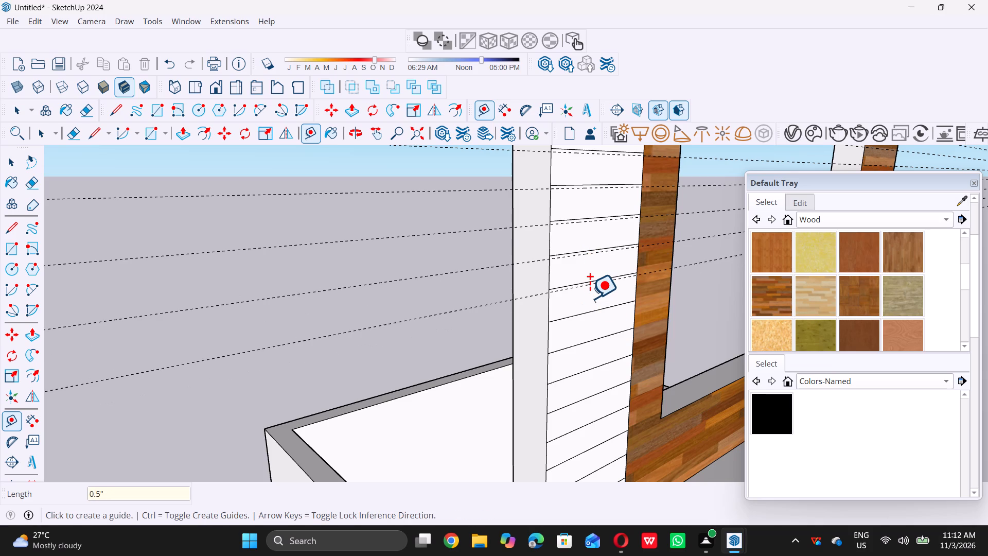
left_click(584, 315)
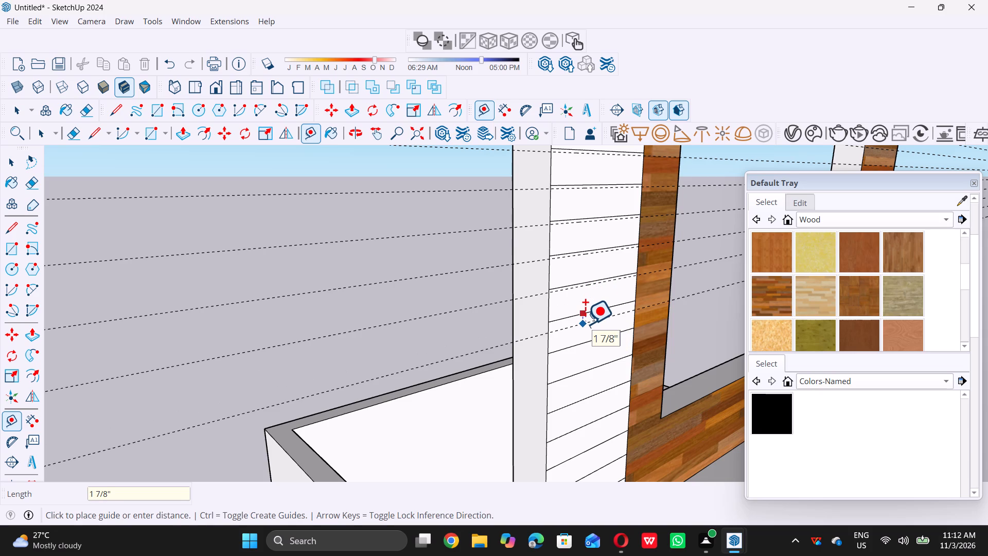
type("0.5")
key("shift+quotedbl")
key("Return")
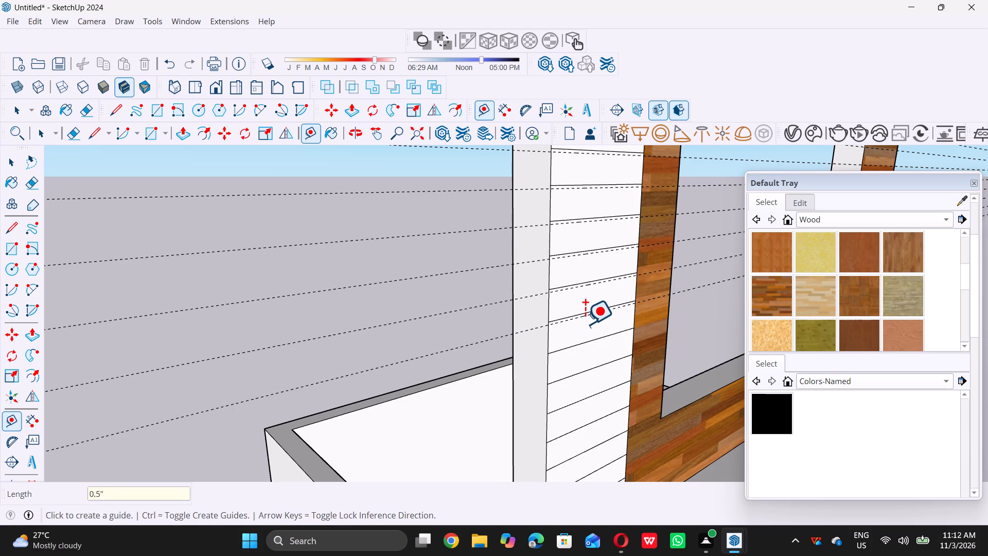
Place guides 0.5" below the twelfth and thirteenth dividing lines from the top of the white strip.
scroll(570, 306, "down", 10)
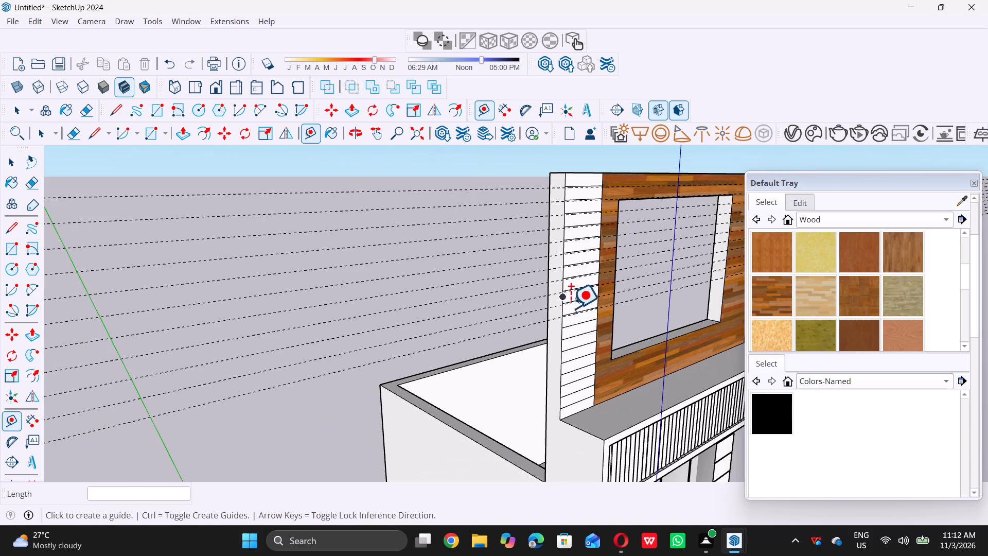
scroll(562, 381, "up", 4)
middle_click_drag(567, 369, 571, 353)
scroll(581, 297, "up", 3)
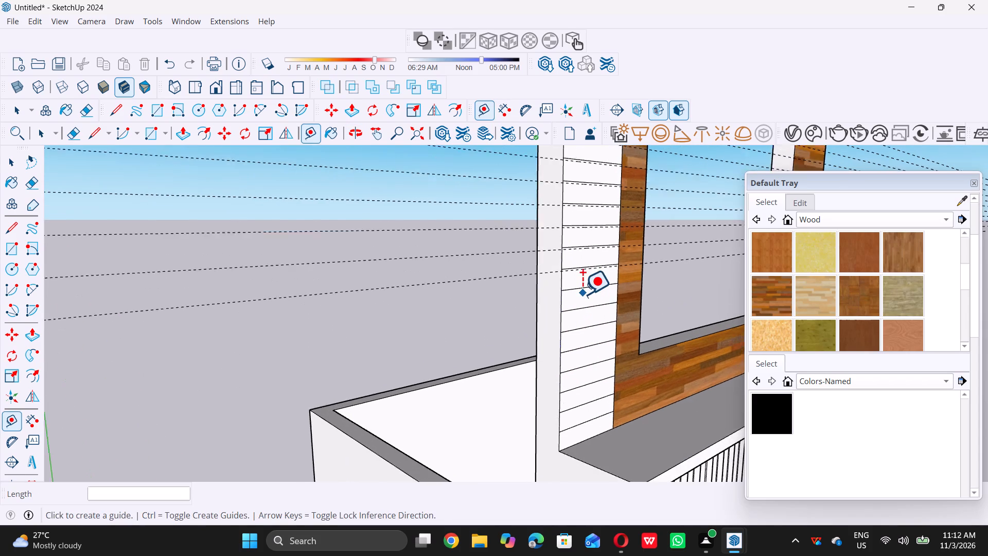
left_click(581, 289)
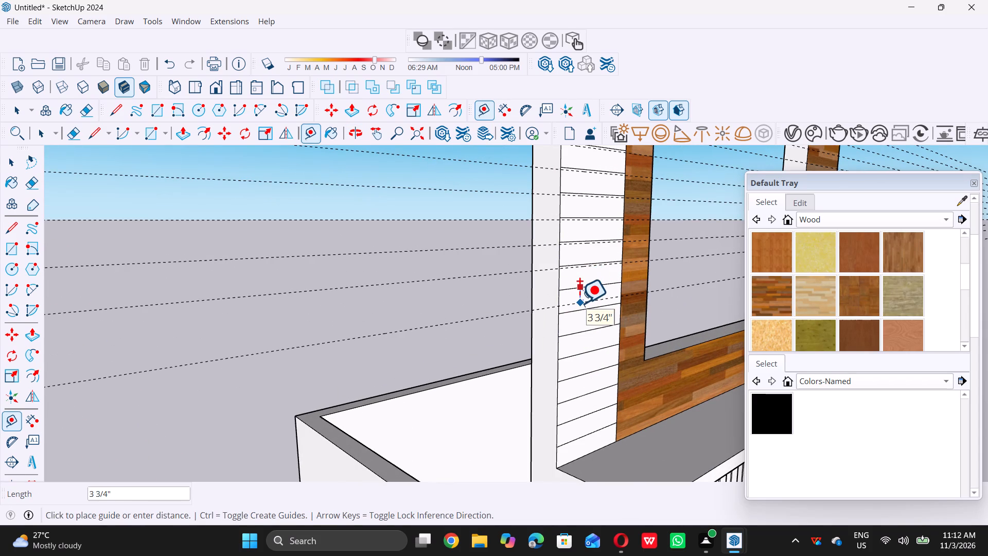
type("0.5")
key("shift+quotedbl")
key("Return")
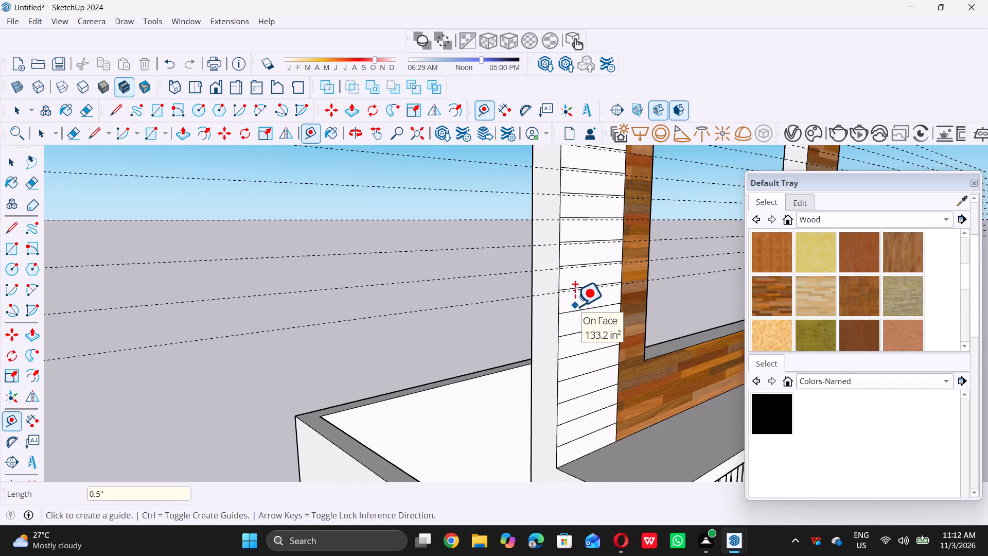
left_click(586, 312)
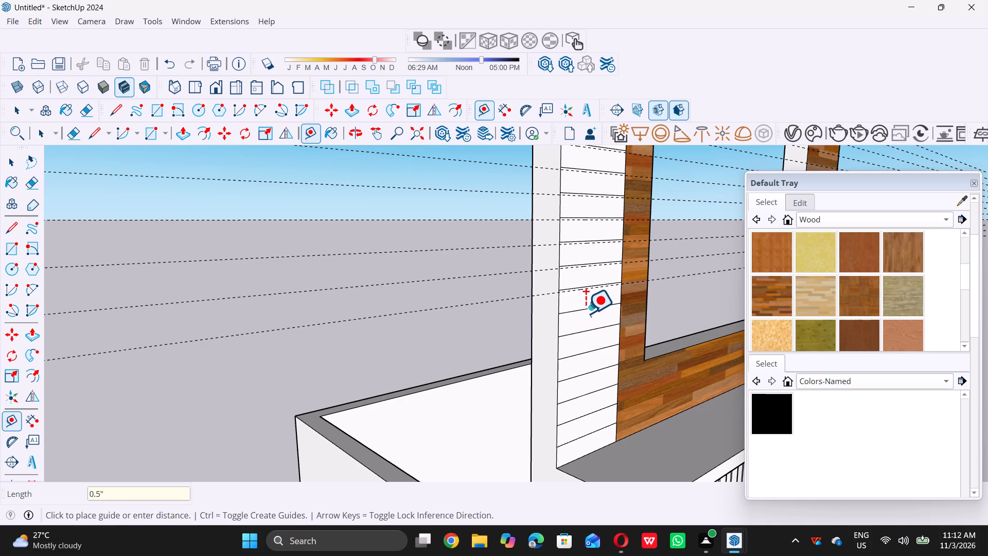
type("0.5")
key("shift+quotedbl")
key("Return")
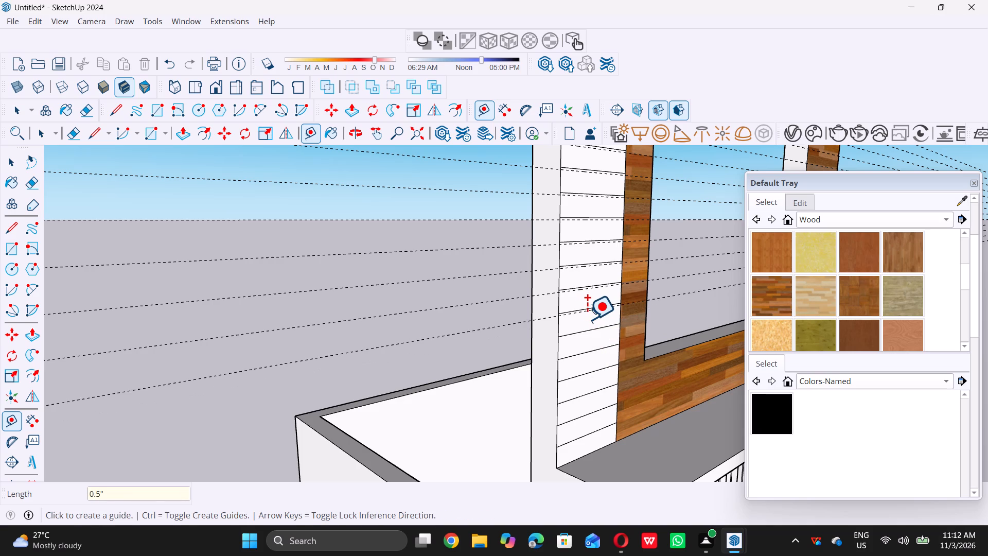
Place guides 0.5" below the fourteenth and fifteenth dividing lines from the top of the white strip.
left_click(578, 333)
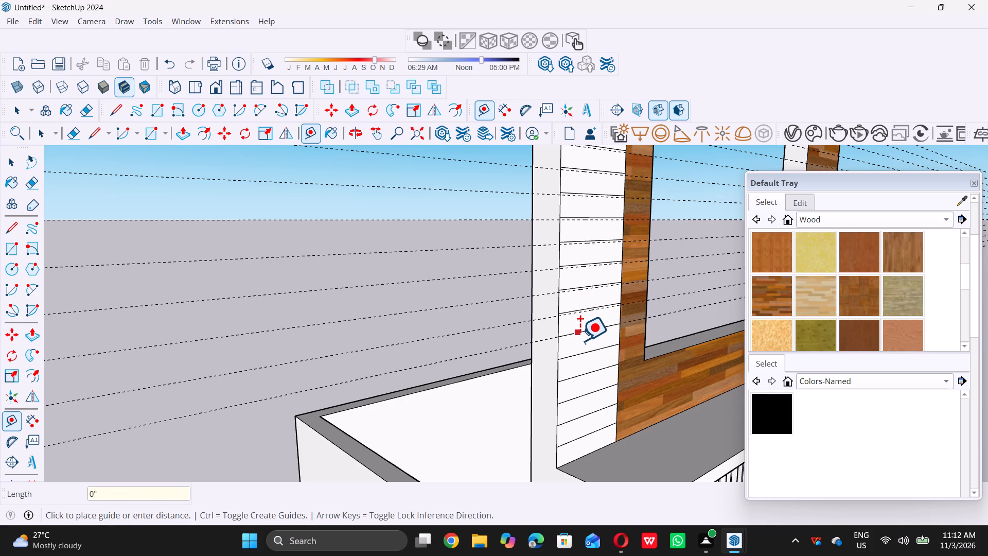
type("0.5")
key("shift+quotedbl")
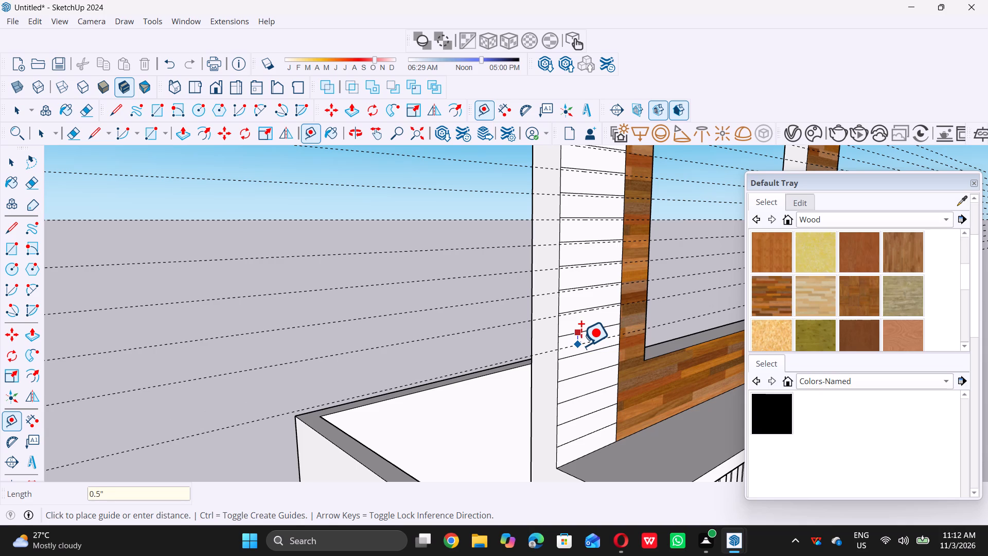
key("Return")
scroll(572, 371, "up", 5)
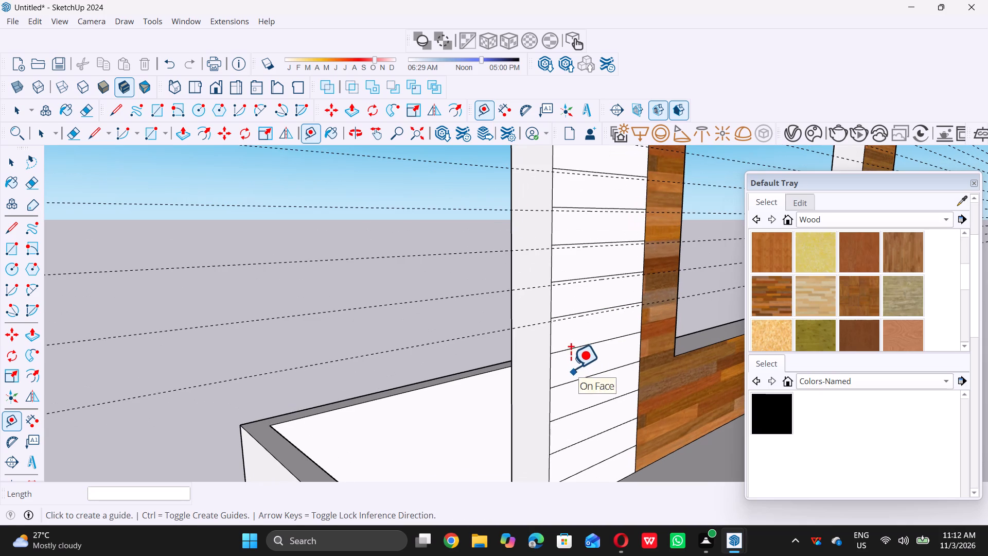
left_click(580, 349)
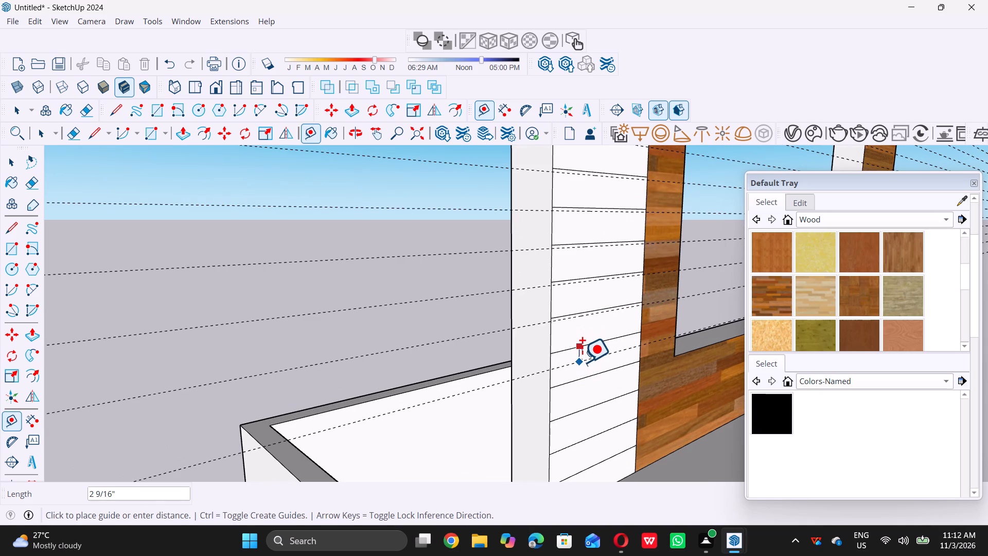
type("0.5")
key("shift+quotedbl")
key("Return")
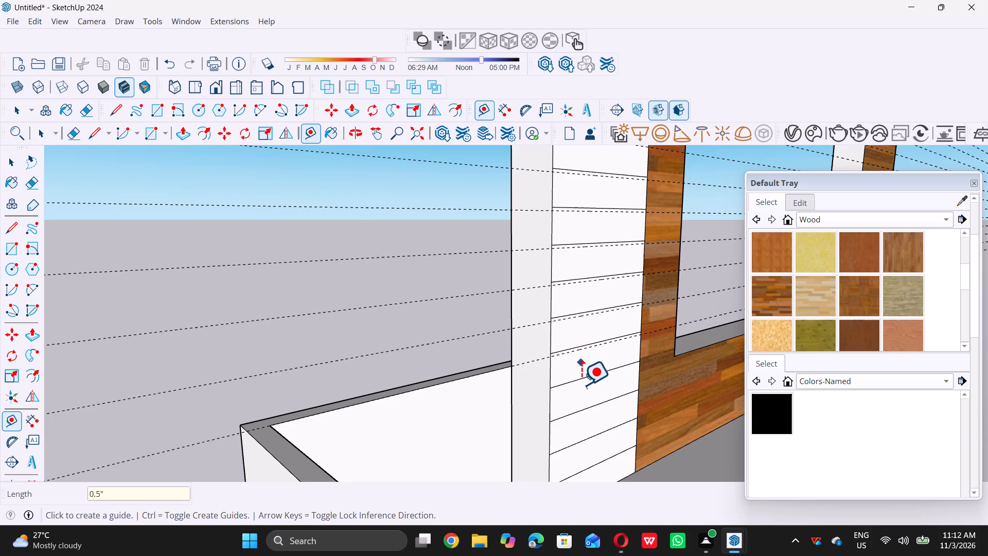
Place guides 0.5" below the sixteenth and seventeenth dividing lines from the top of the white strip.
left_click(575, 385)
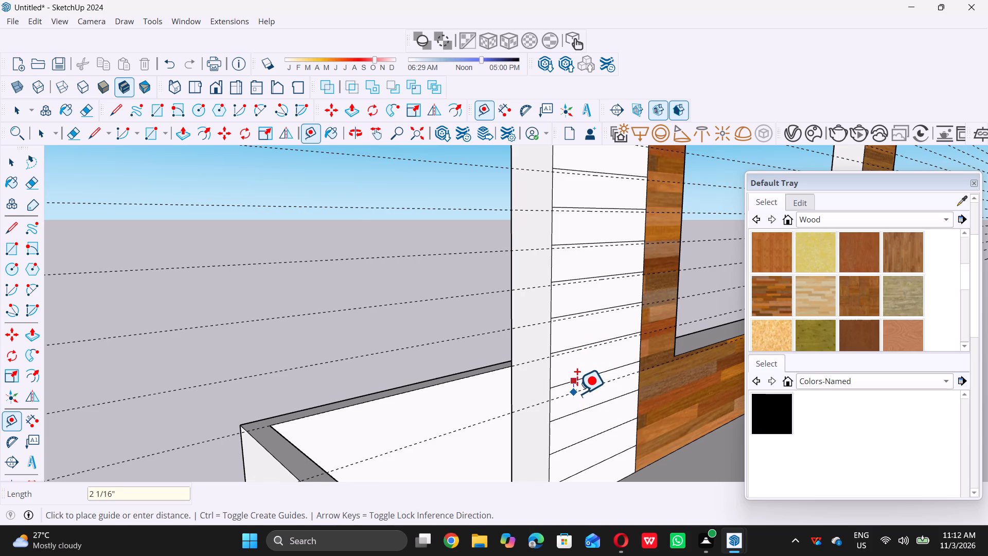
type("0.5")
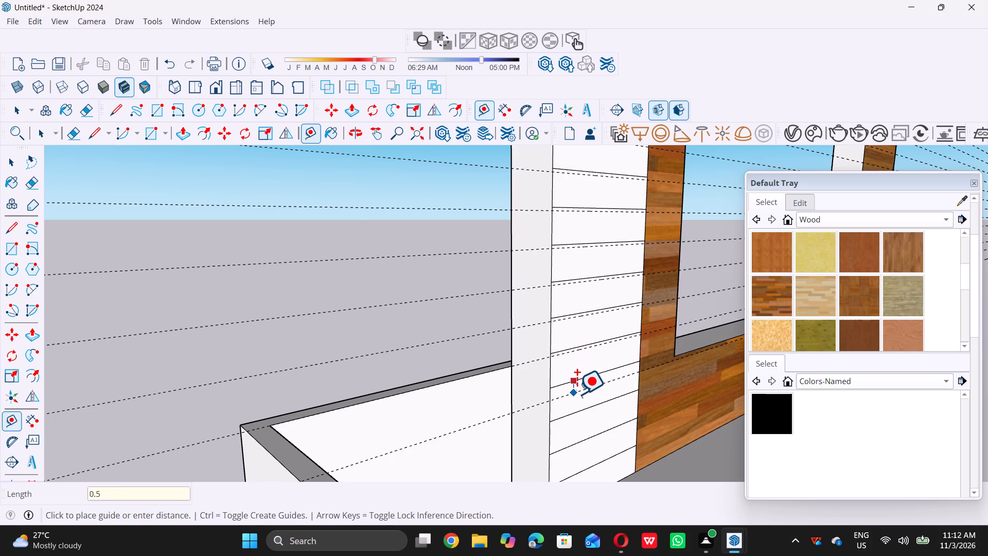
key("shift+quotedbl")
key("Return")
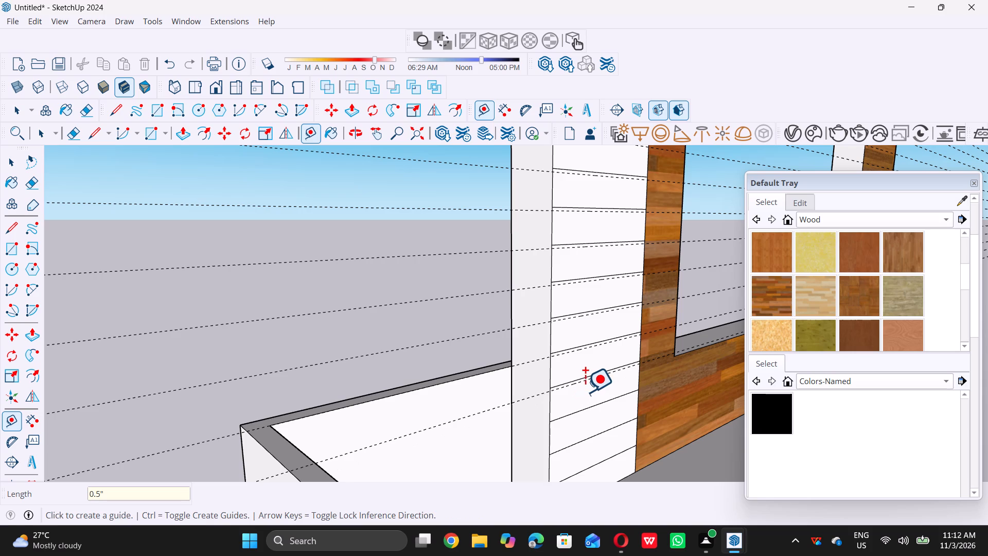
left_click(578, 414)
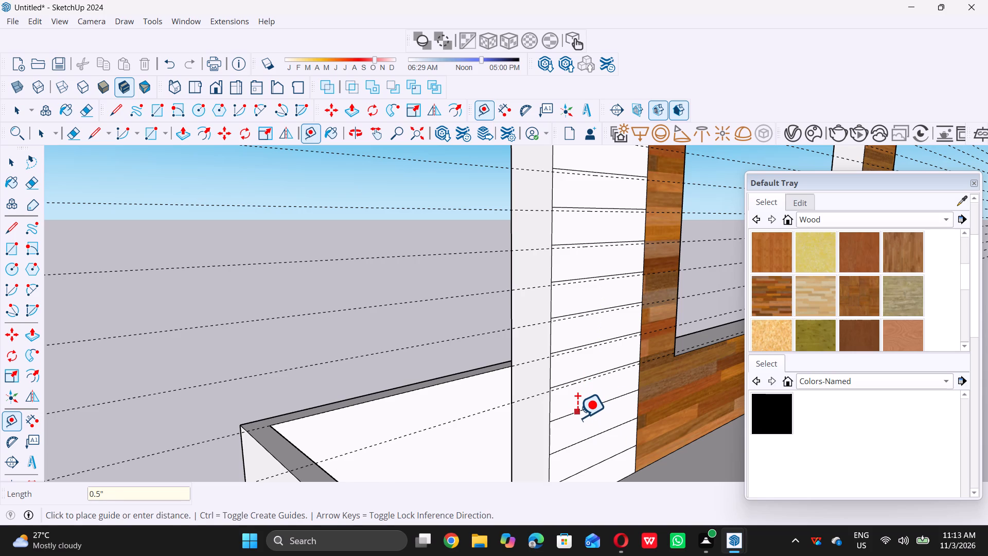
type("0.5")
key("shift+quotedbl")
key("Return")
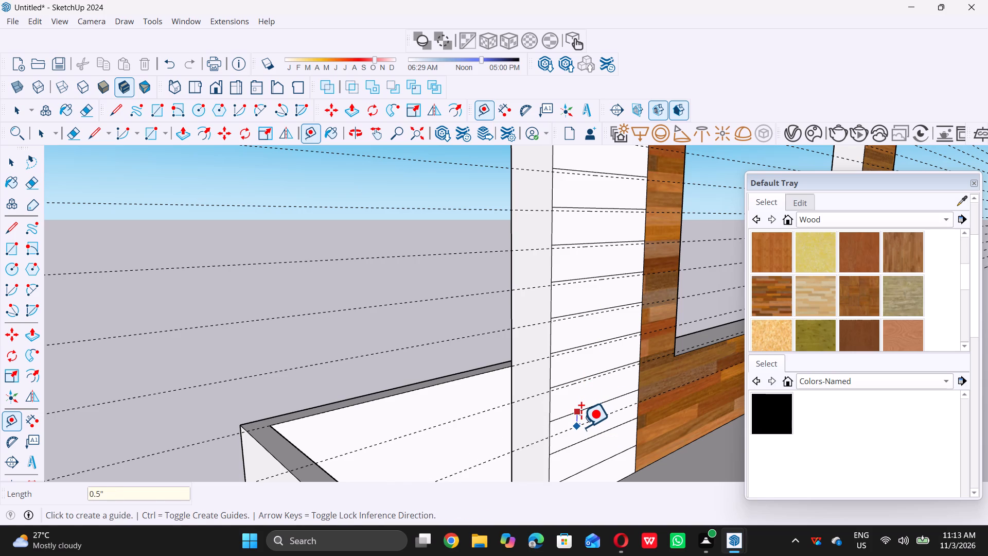
Place guides 0.5" below the last two dividing lines at the bottom of the white strip.
scroll(571, 355, "down", 10)
scroll(562, 408, "up", 4)
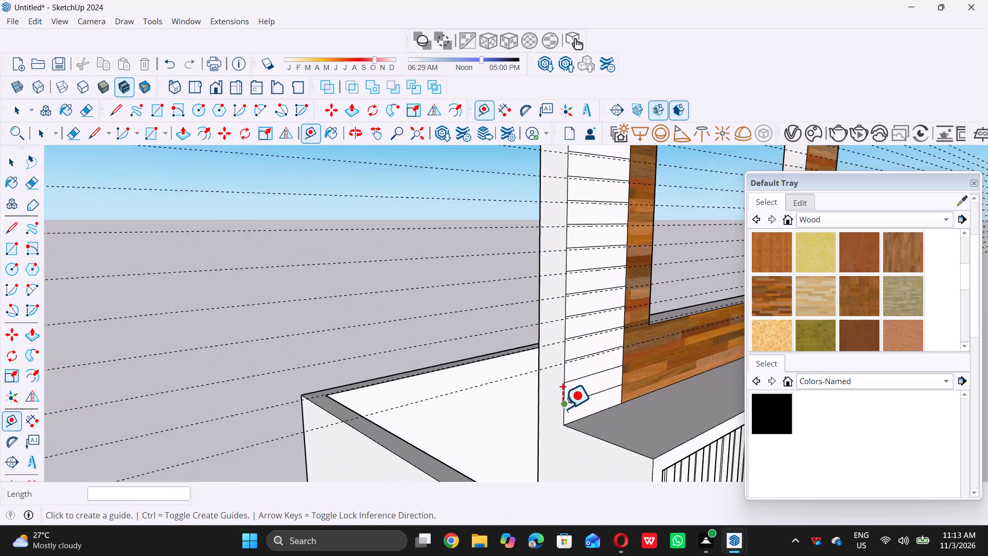
scroll(562, 408, "up", 6)
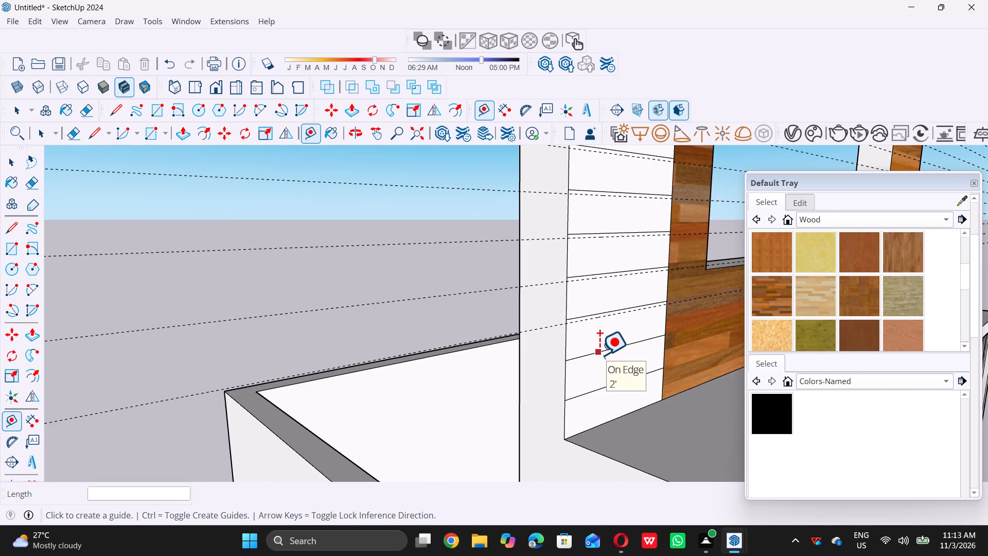
left_click(599, 355)
type("0.5")
key("shift+quotedbl")
key("Return")
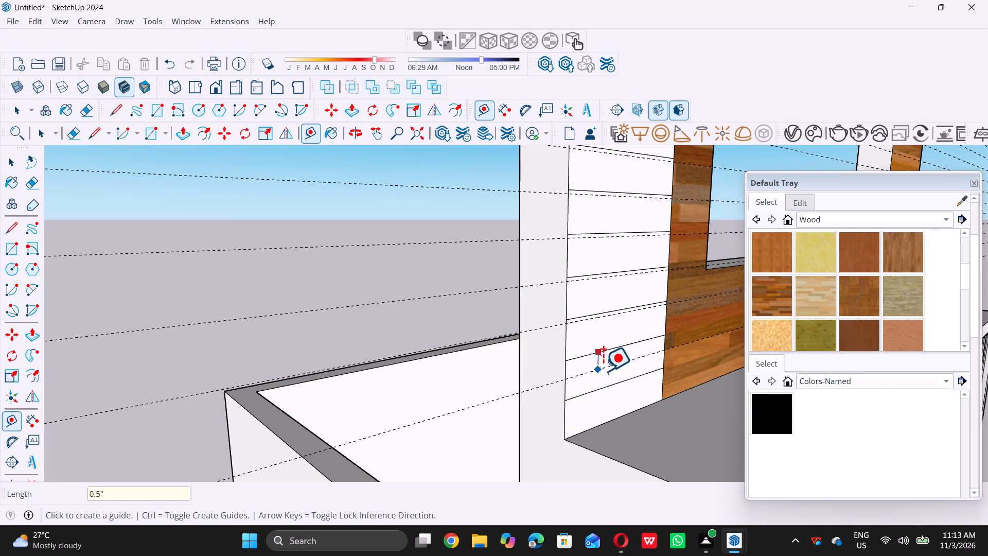
left_click(606, 390)
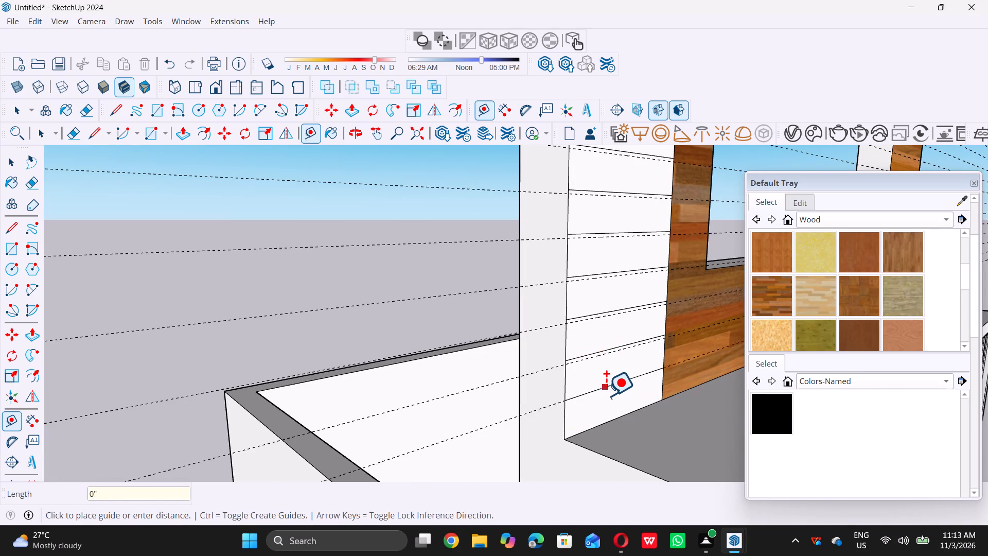
type("0.")
key("5")
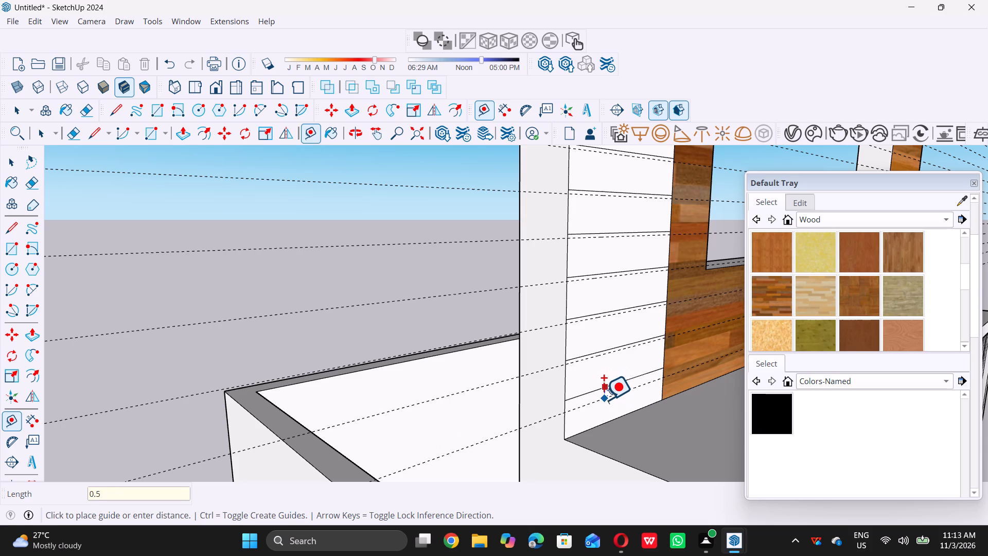
key("shift+quotedbl")
key("Return")
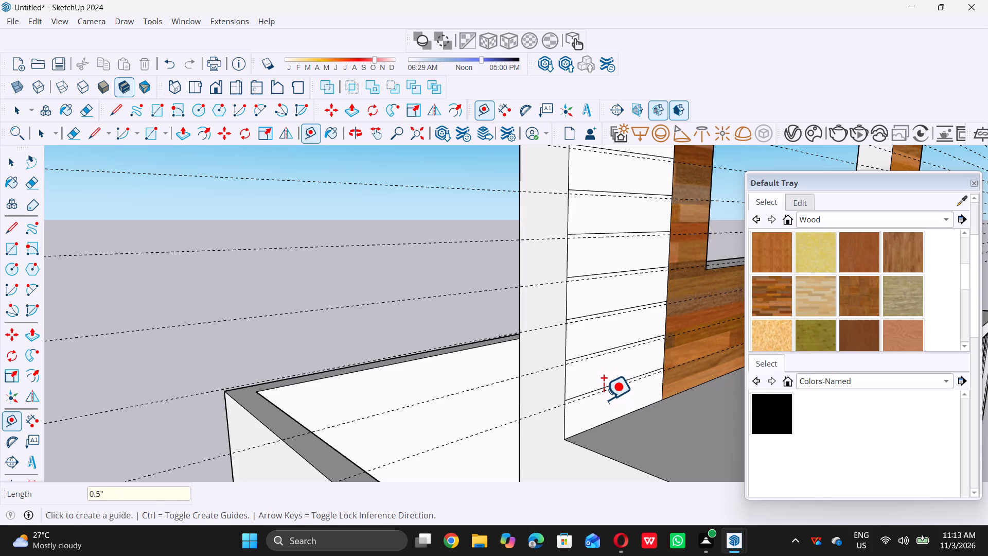
key("space")
Examine the guides across the white strip from the front of the facade, closing in on the strip's top bands.
scroll(537, 416, "down", 17)
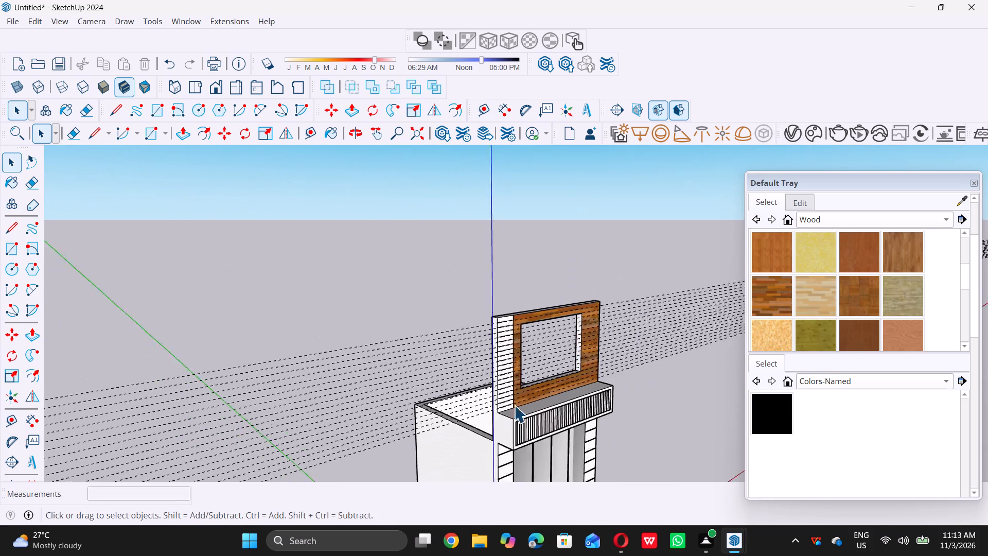
middle_click_drag(546, 356, 447, 315)
middle_click(444, 315)
middle_click_drag(474, 343, 446, 336)
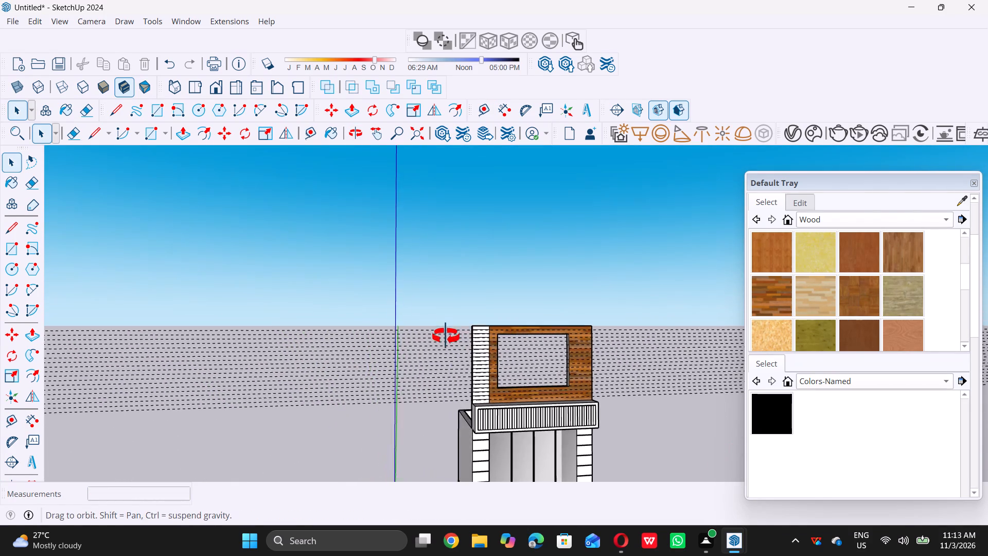
middle_click_drag(446, 336, 438, 334)
scroll(462, 334, "up", 6)
scroll(491, 328, "down", 1)
scroll(491, 328, "up", 1)
middle_click_drag(522, 337, 492, 323)
scroll(492, 323, "up", 4)
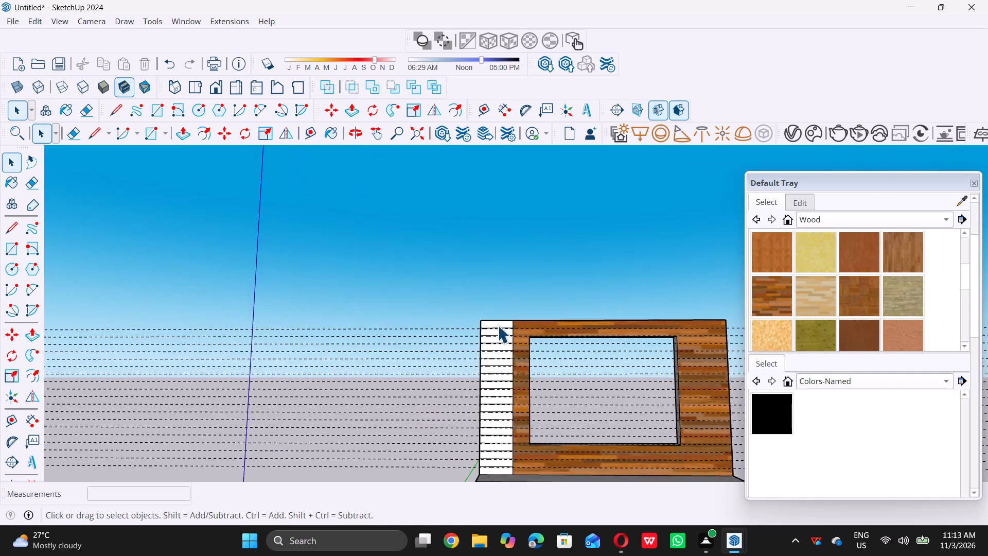
scroll(498, 325, "up", 11)
scroll(460, 338, "down", 10)
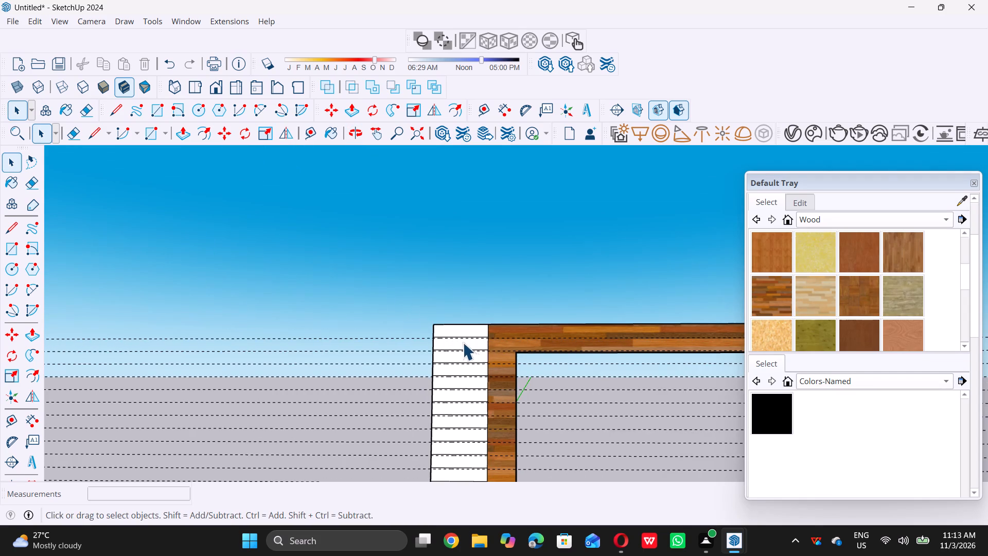
scroll(471, 345, "up", 16)
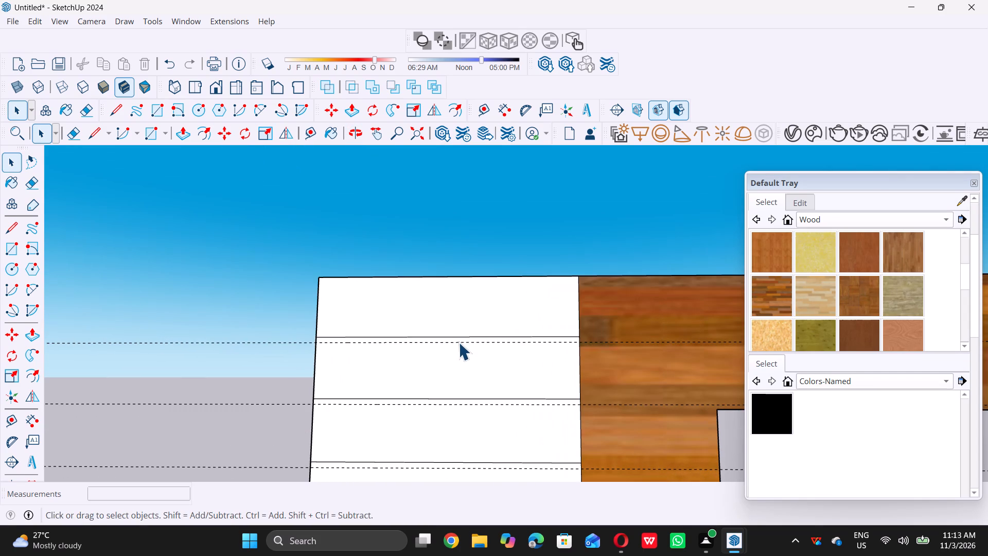
Draw a 1/2" by 2' rectangle between the first dividing line from the top of the white strip and the guide below it.
key("r")
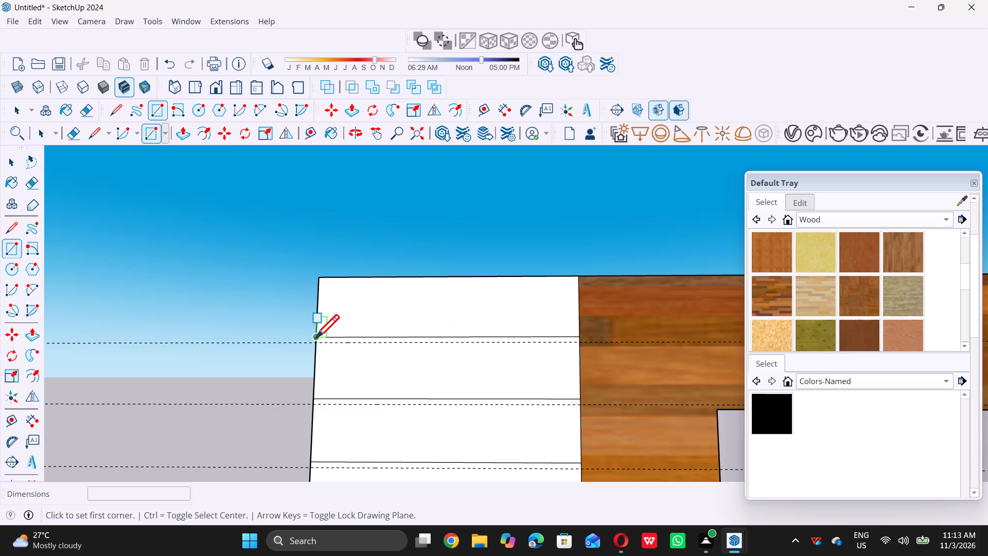
scroll(315, 339, "up", 8)
left_click(317, 345)
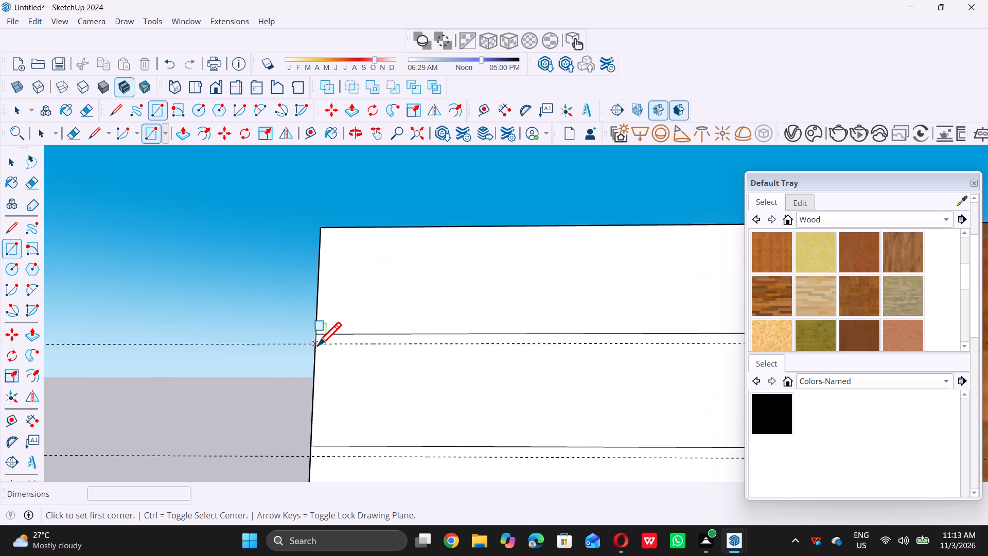
scroll(317, 345, "down", 4)
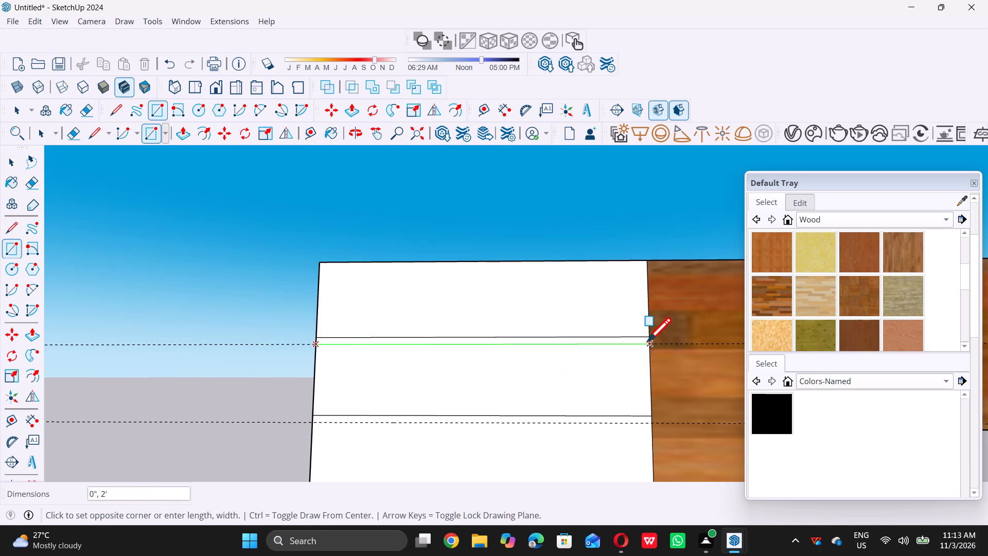
left_click(647, 340)
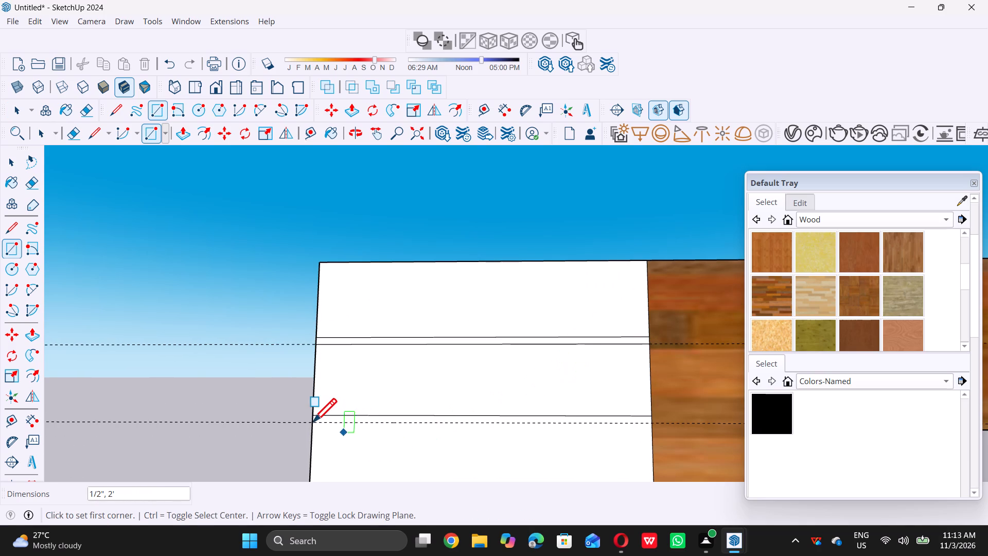
Draw a 1/2" by 2' rectangle between the second dividing line of the white strip and the guide below it.
scroll(314, 426, "up", 1)
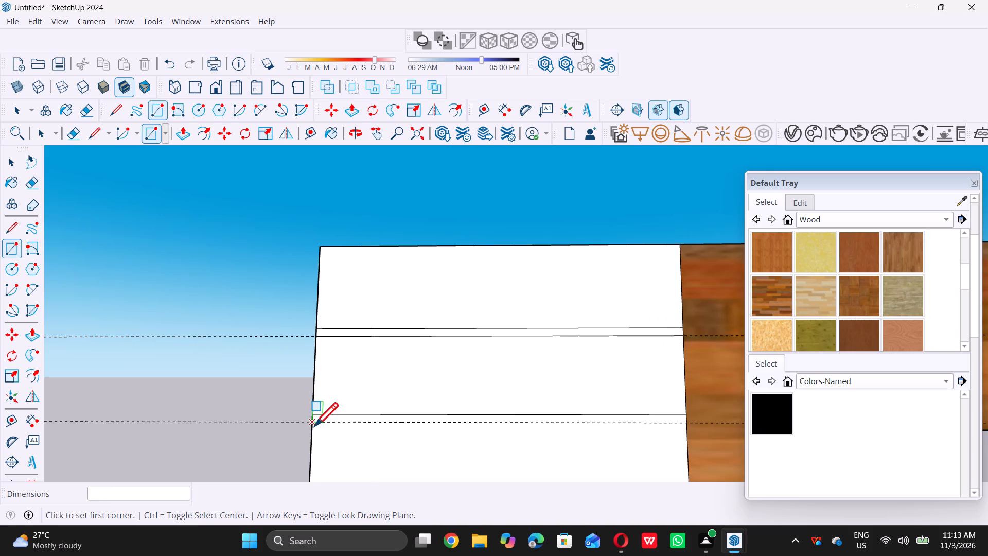
scroll(313, 422, "up", 2)
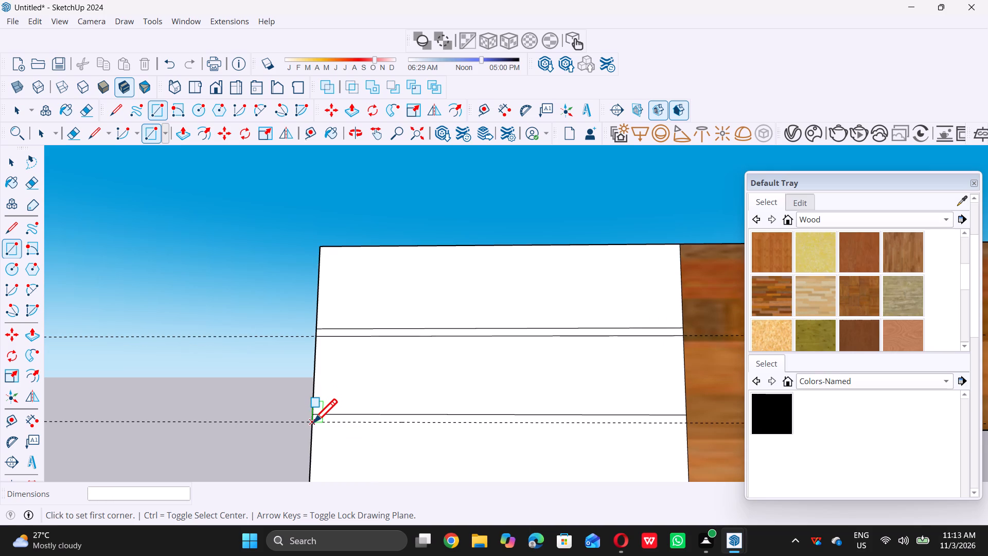
scroll(313, 422, "up", 3)
double_click(313, 422)
scroll(313, 422, "down", 8)
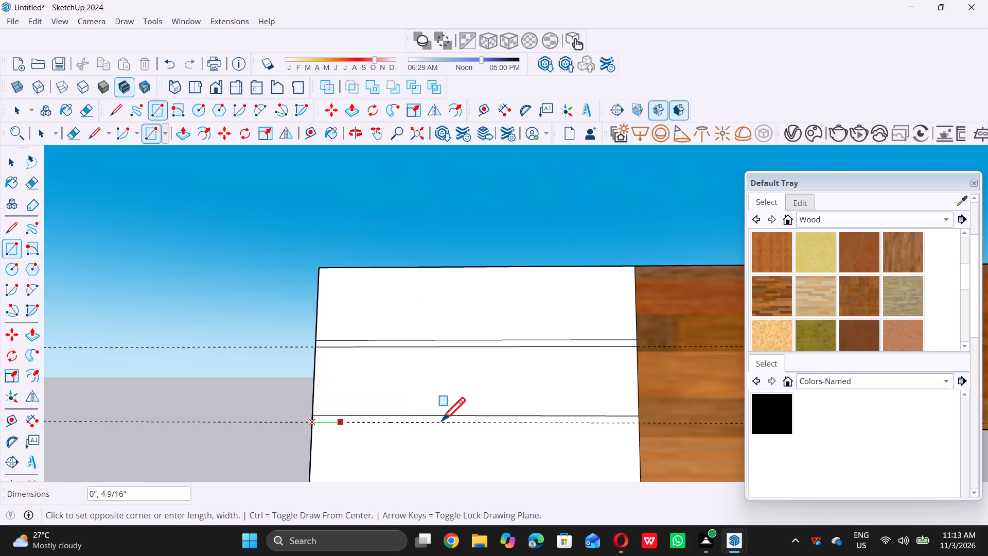
left_click(637, 417)
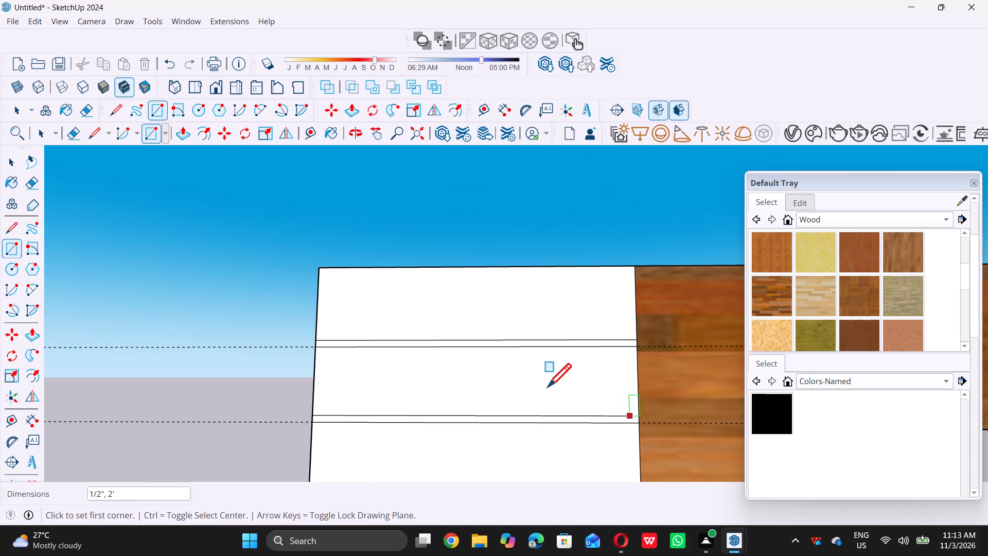
Draw a 1/2" by 2' rectangle between the third dividing line of the white strip and the guide below it.
scroll(544, 385, "down", 15)
scroll(530, 380, "up", 4)
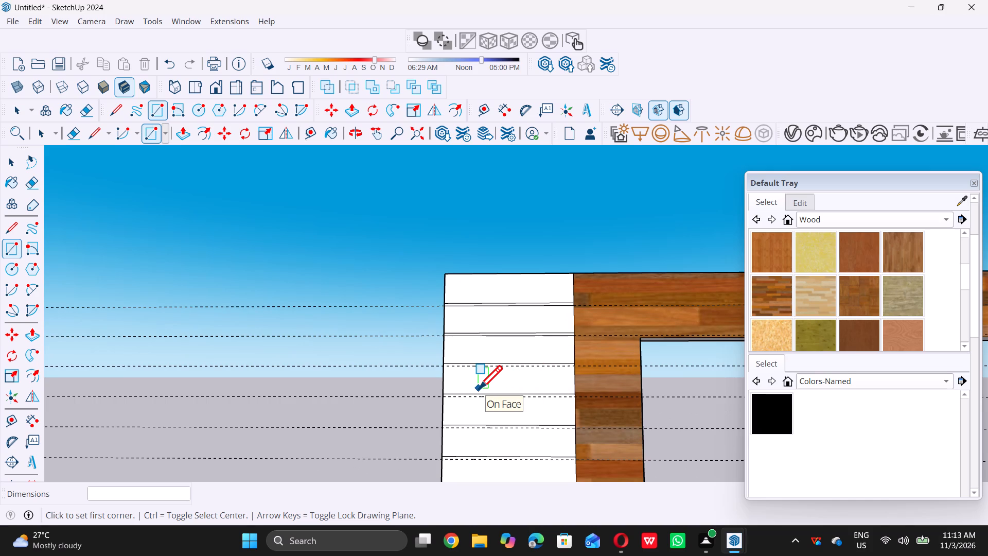
scroll(446, 382, "up", 18)
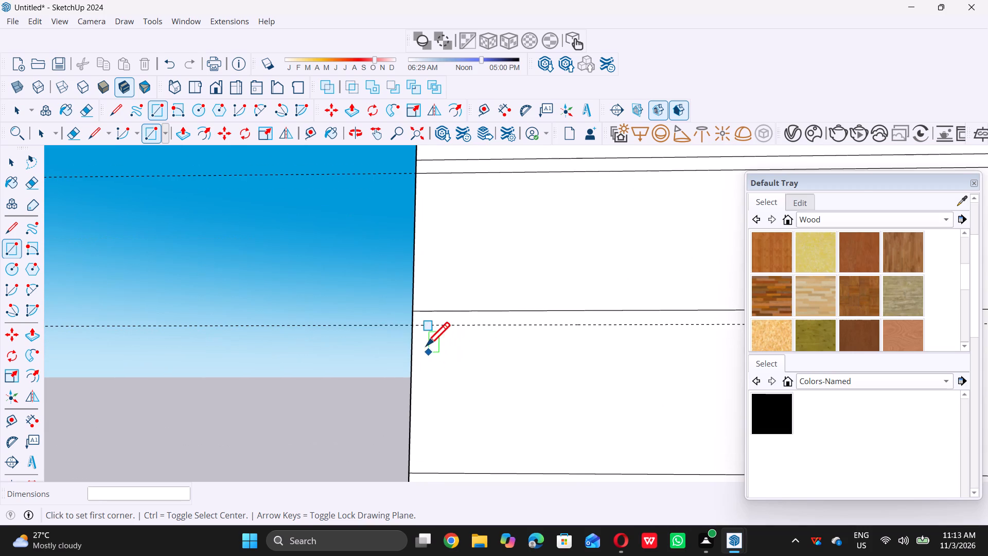
double_click(415, 327)
scroll(414, 326, "down", 9)
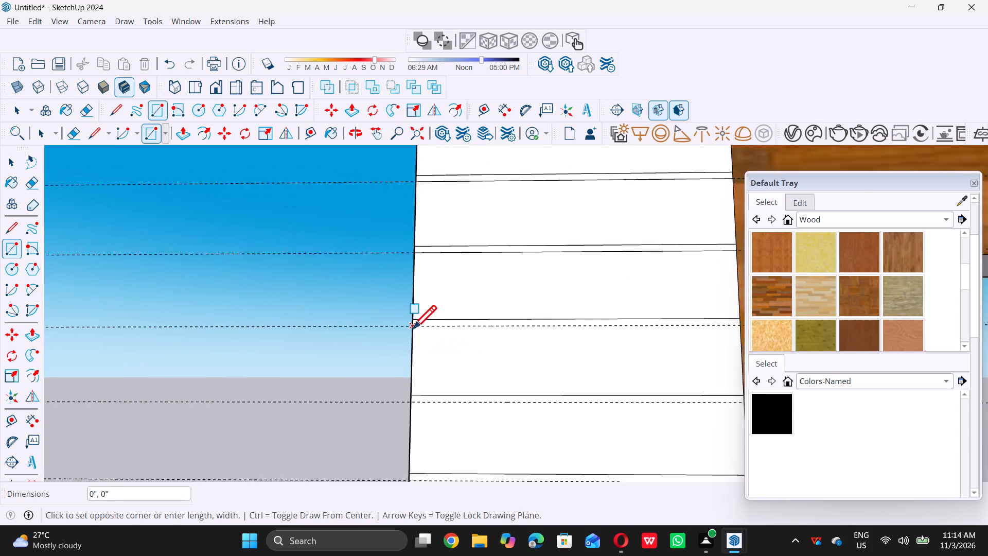
scroll(413, 328, "down", 4)
scroll(621, 329, "up", 7)
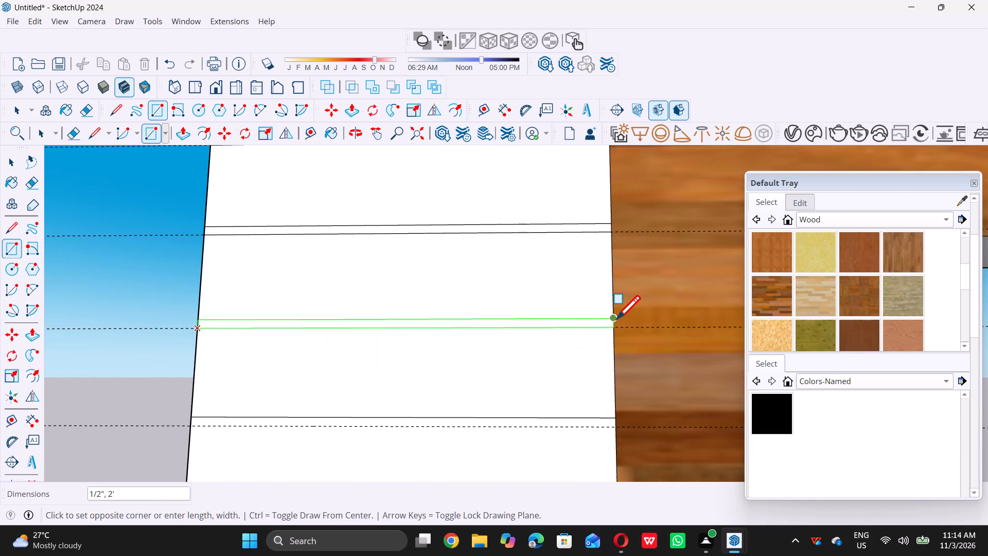
left_click(616, 319)
Draw a 1/2" by 2' rectangle between the fourth dividing line of the white strip and the guide below it.
scroll(613, 318, "down", 9)
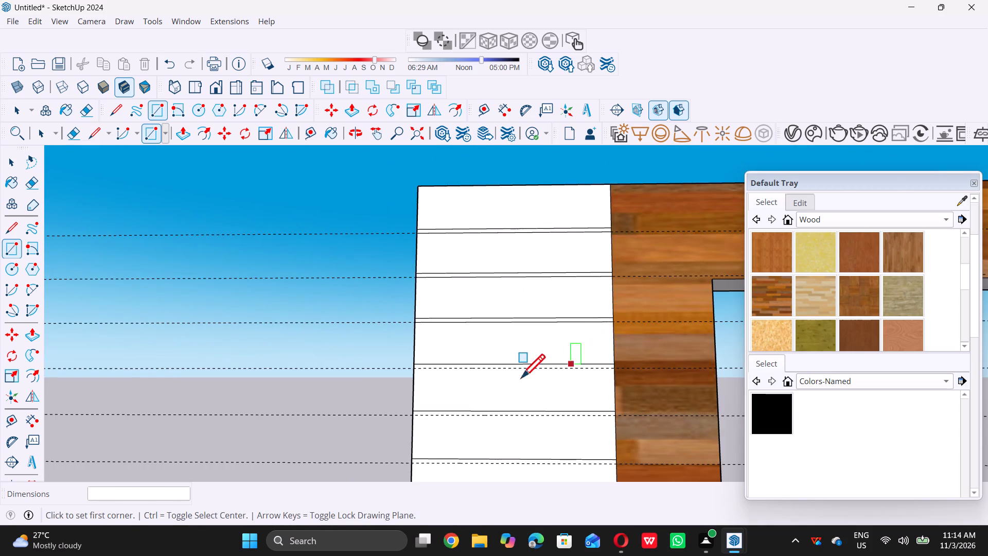
scroll(513, 379, "up", 5)
scroll(399, 380, "up", 3)
left_click(366, 357)
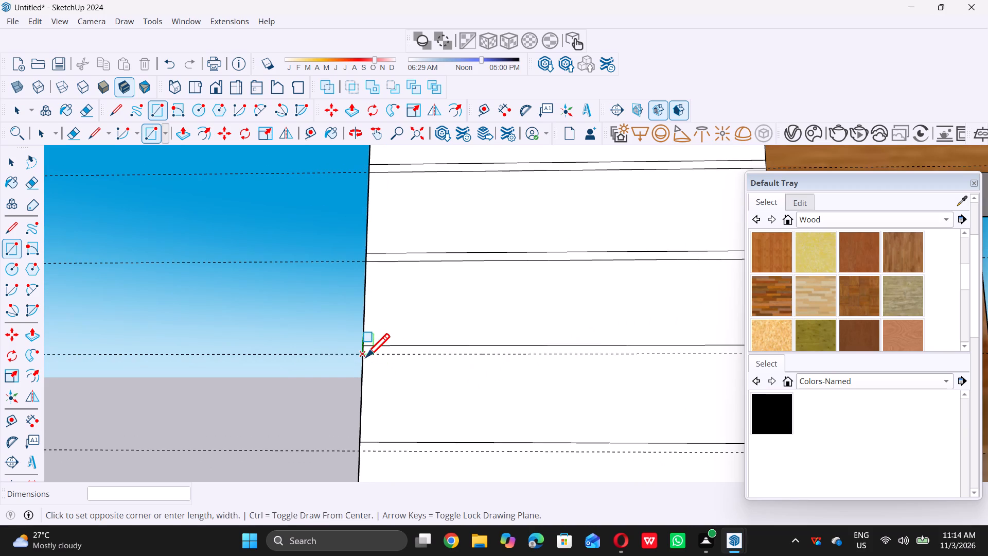
scroll(365, 356, "down", 8)
scroll(577, 355, "up", 2)
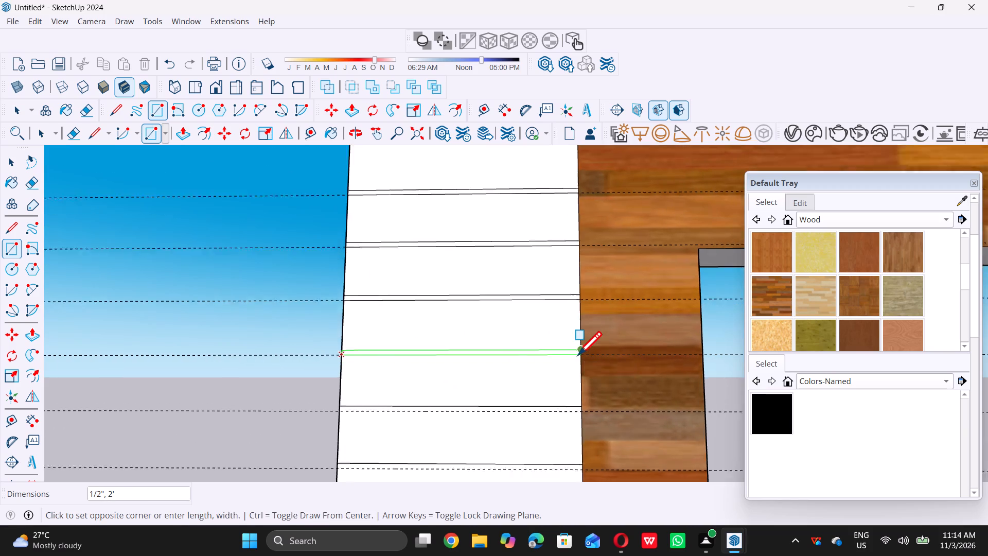
scroll(578, 355, "up", 1)
left_click(581, 349)
Draw a rectangle across the white strip's full width spanning the guides below the fifth and sixth dividing lines.
scroll(541, 342, "down", 16)
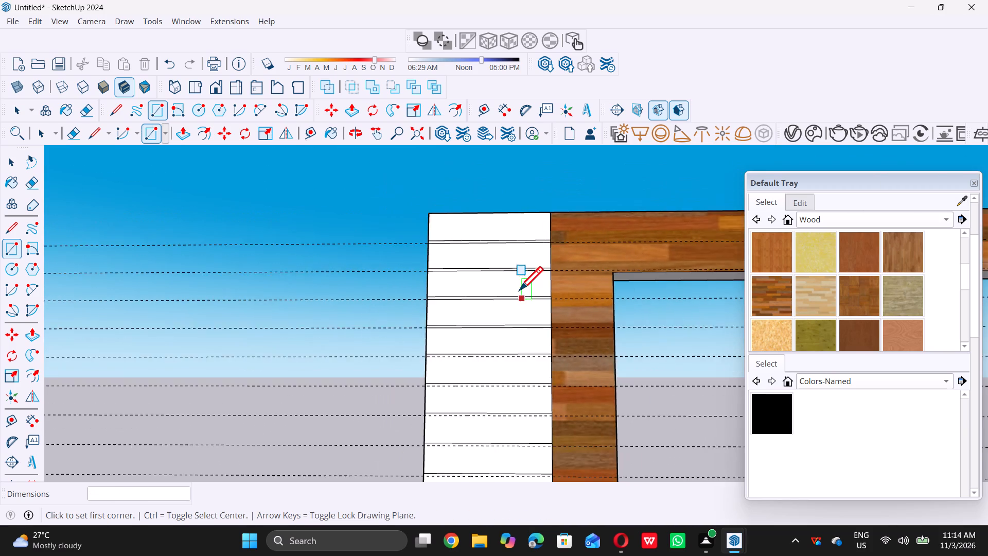
scroll(519, 290, "down", 3)
scroll(488, 363, "up", 5)
scroll(445, 364, "up", 10)
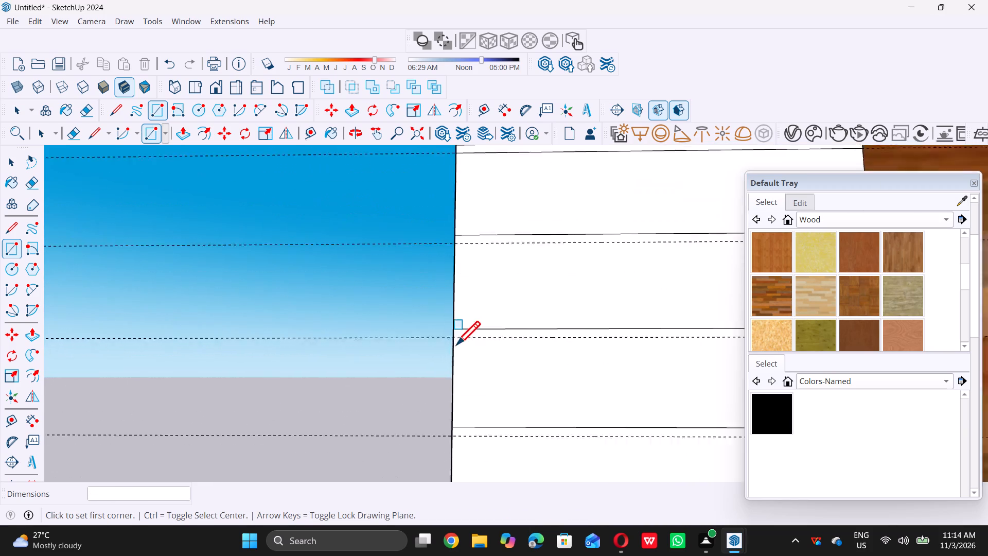
scroll(455, 344, "up", 3)
scroll(452, 342, "down", 9)
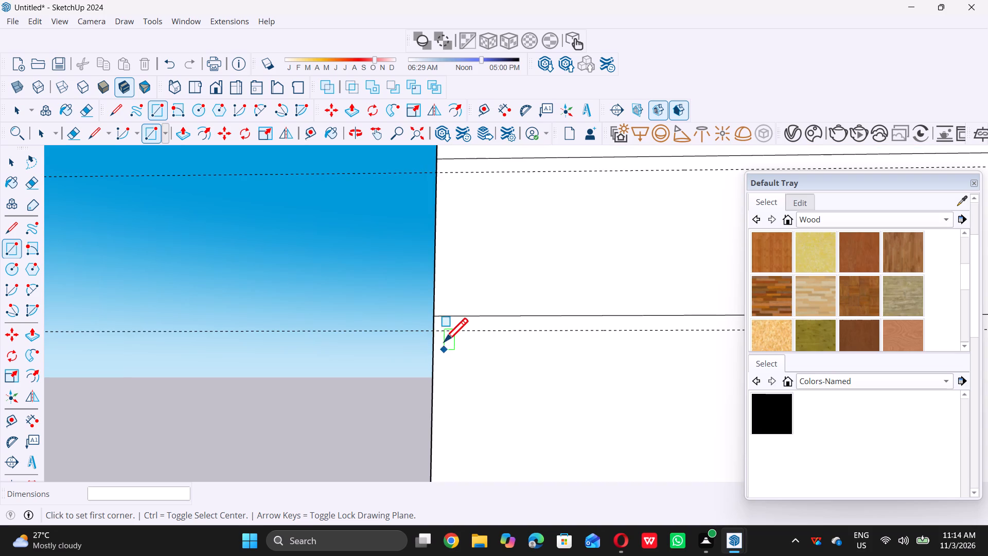
left_click(435, 333)
scroll(434, 333, "down", 11)
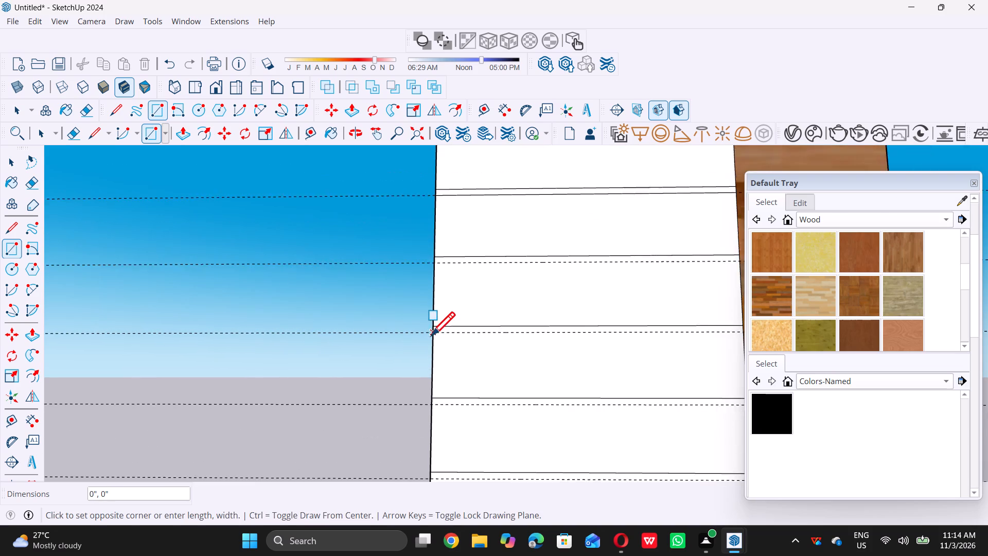
scroll(685, 278, "up", 3)
left_click(686, 274)
Draw a rectangle about 5 3/16" by 2' spanning the guides below the seventh and eighth dividing lines of the white strip.
scroll(535, 327, "down", 9)
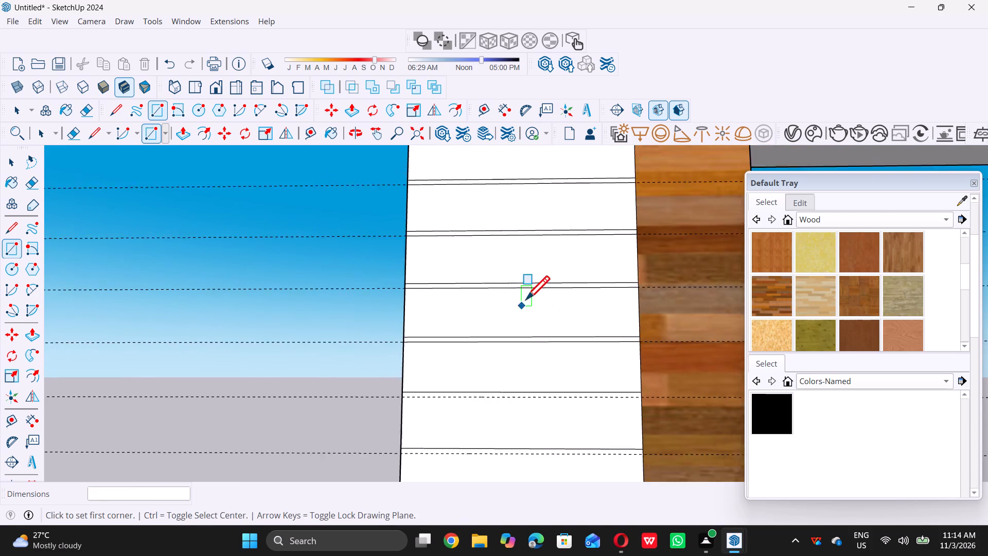
scroll(526, 299, "down", 13)
scroll(532, 358, "up", 10)
scroll(433, 336, "up", 17)
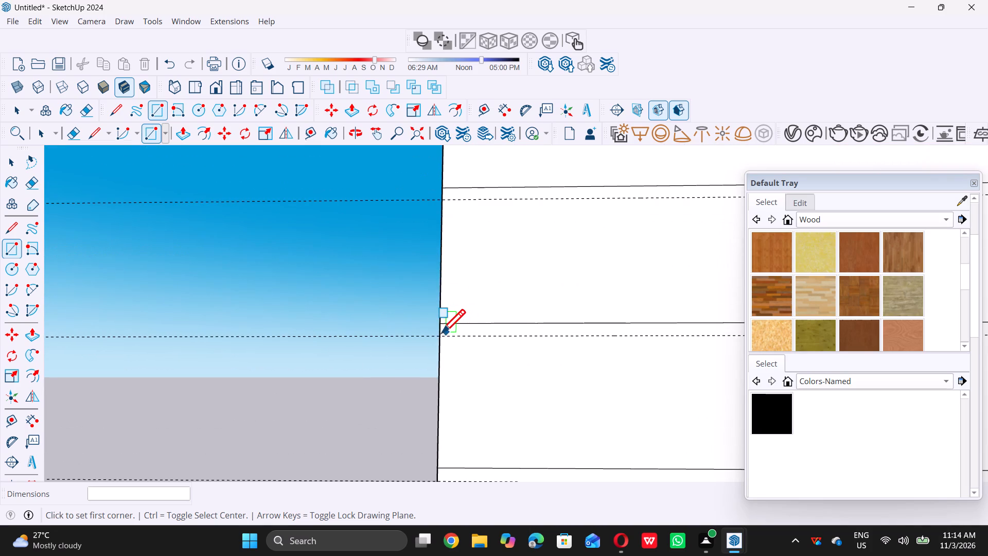
left_click(440, 335)
scroll(437, 335, "down", 10)
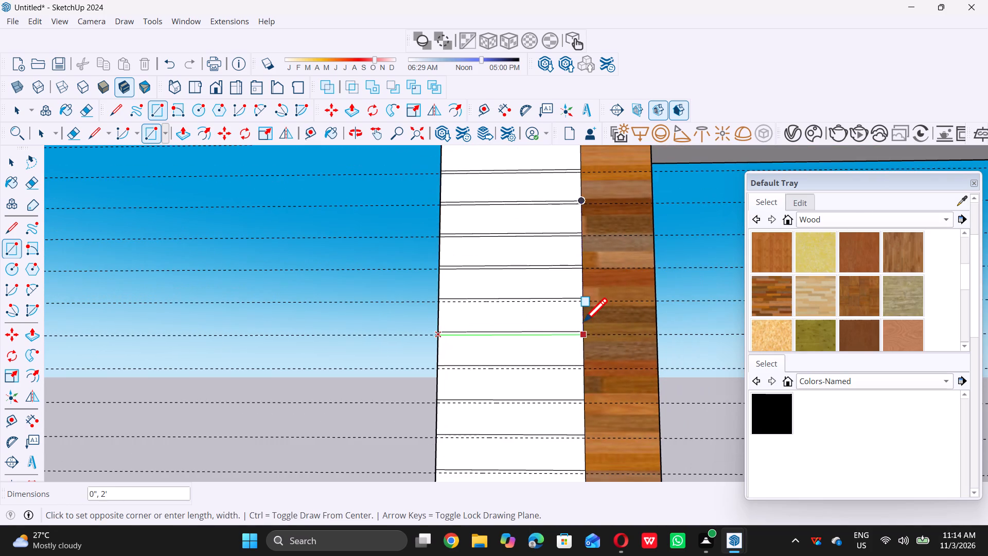
scroll(582, 316, "up", 8)
double_click(582, 296)
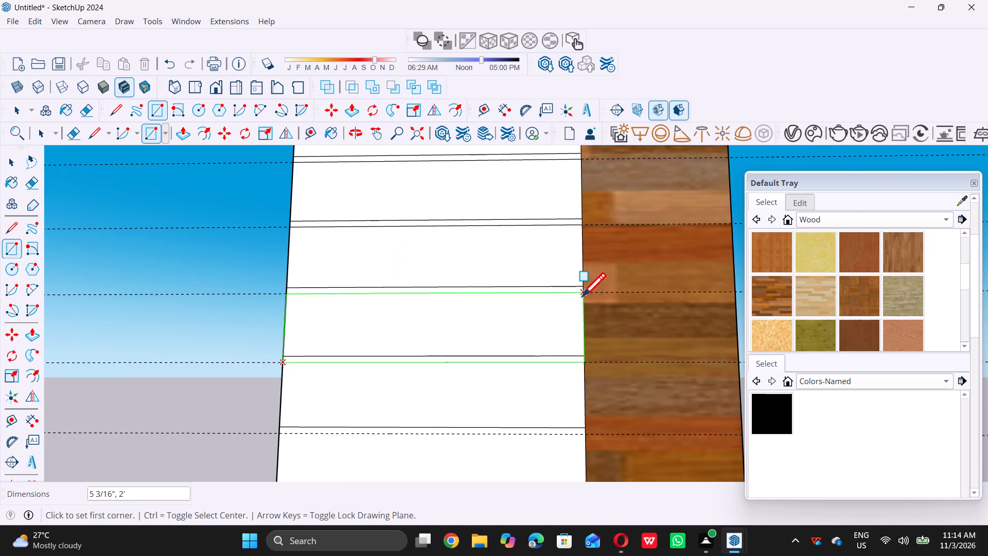
Draw a rectangle about 5 9/16" by 2' spanning the guides below the ninth and tenth dividing lines of the white strip.
scroll(457, 323, "down", 20)
scroll(457, 323, "down", 4)
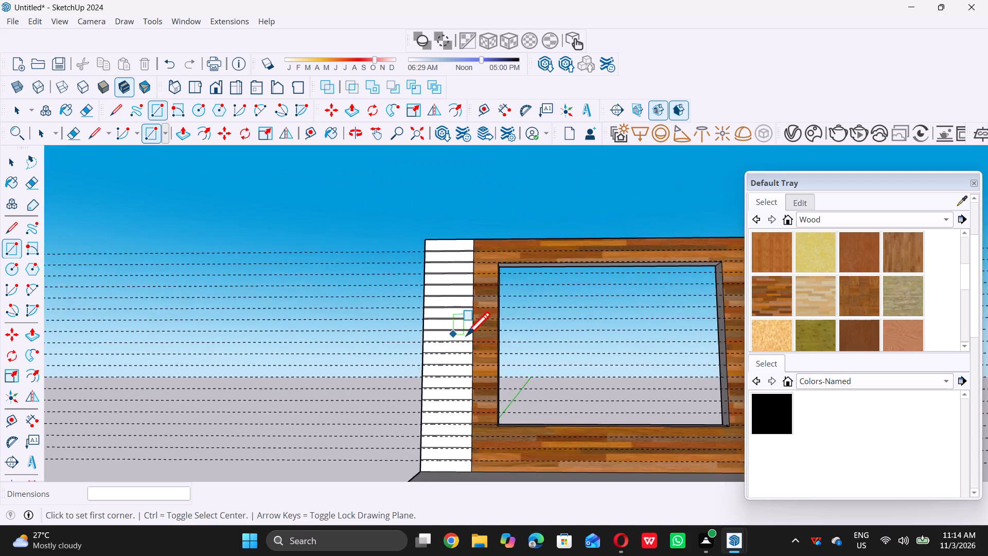
scroll(454, 354, "up", 15)
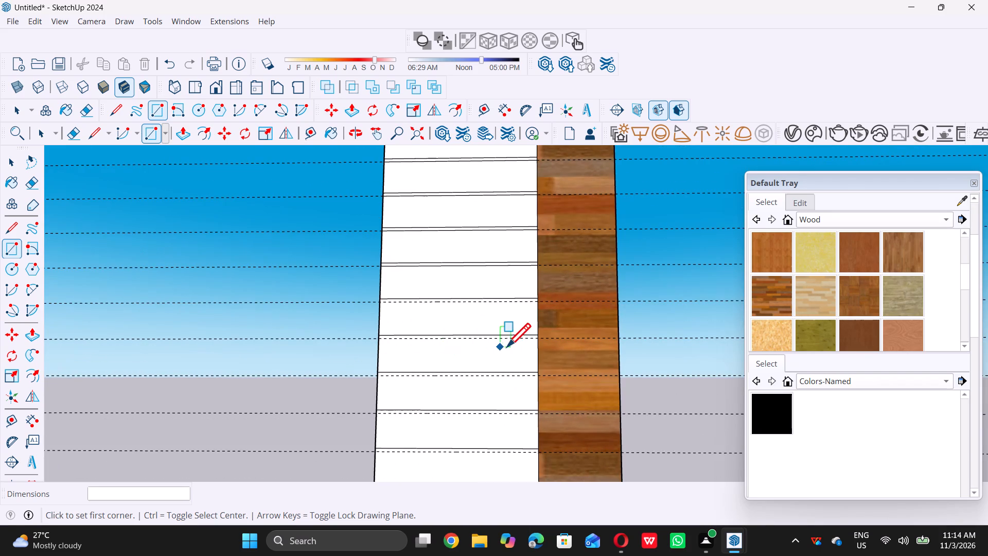
scroll(513, 345, "up", 6)
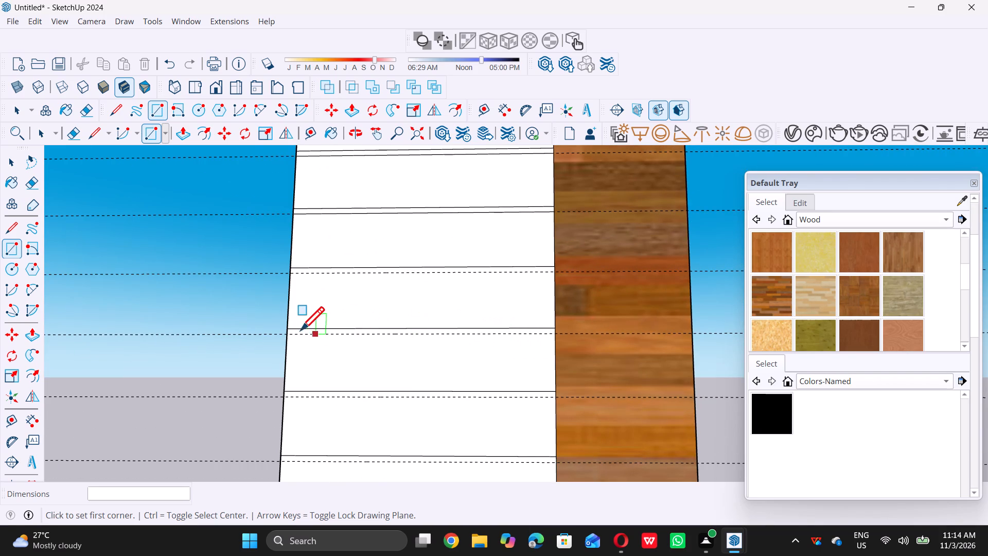
scroll(290, 335, "up", 3)
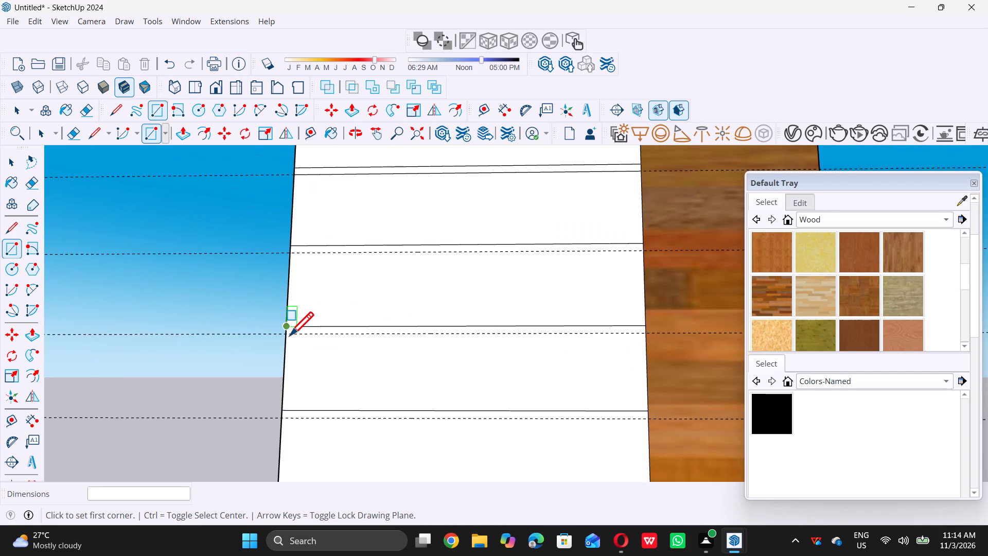
left_click(289, 336)
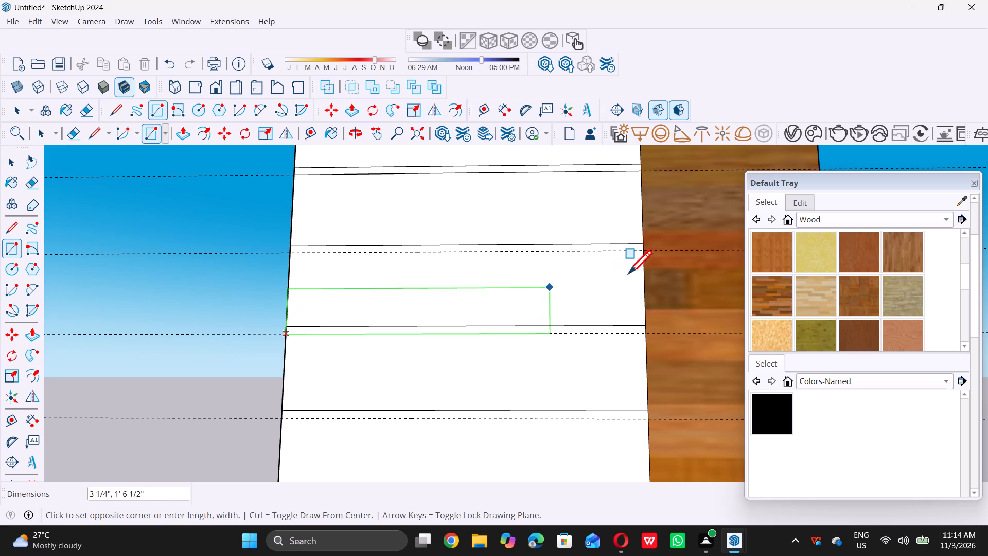
left_click(643, 253)
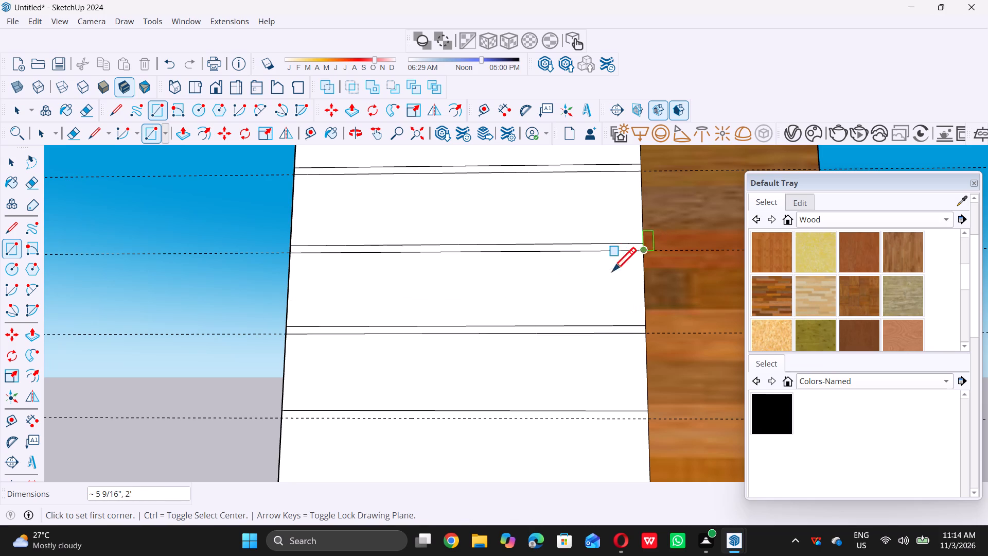
Draw a rectangle about 5 9/16" by 2' spanning the guides below the eleventh and twelfth dividing lines of the white strip.
scroll(507, 300, "down", 20)
scroll(507, 300, "down", 4)
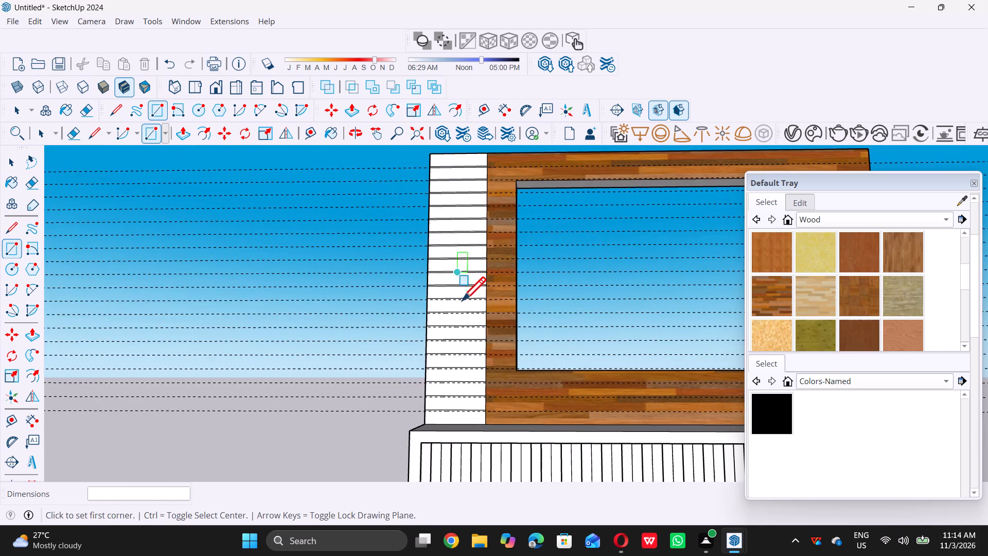
scroll(474, 329, "up", 13)
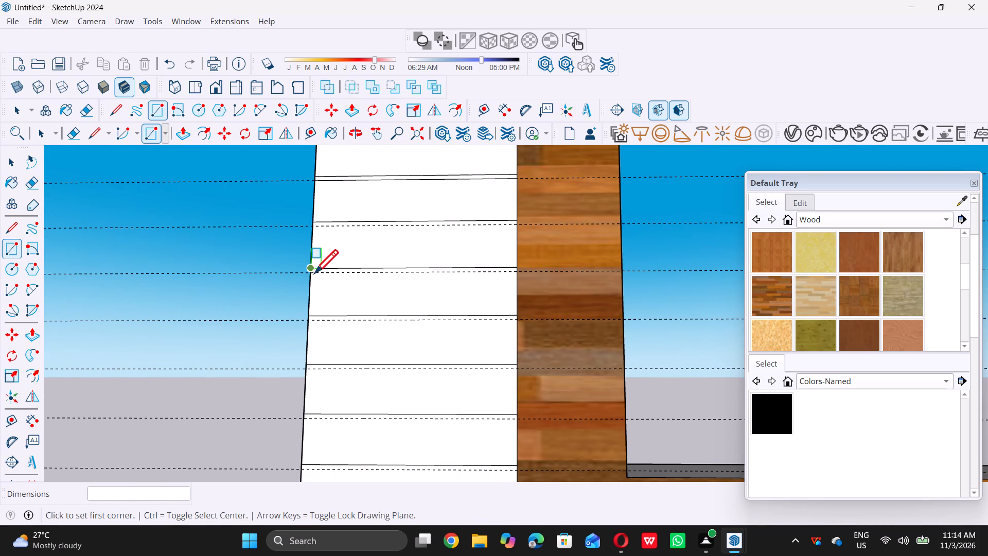
scroll(314, 273, "up", 6)
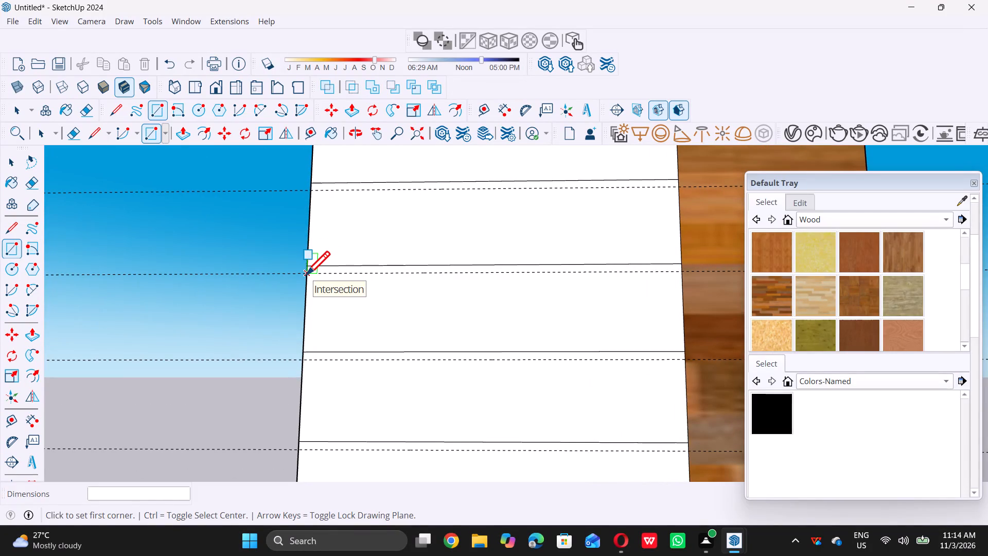
double_click(306, 274)
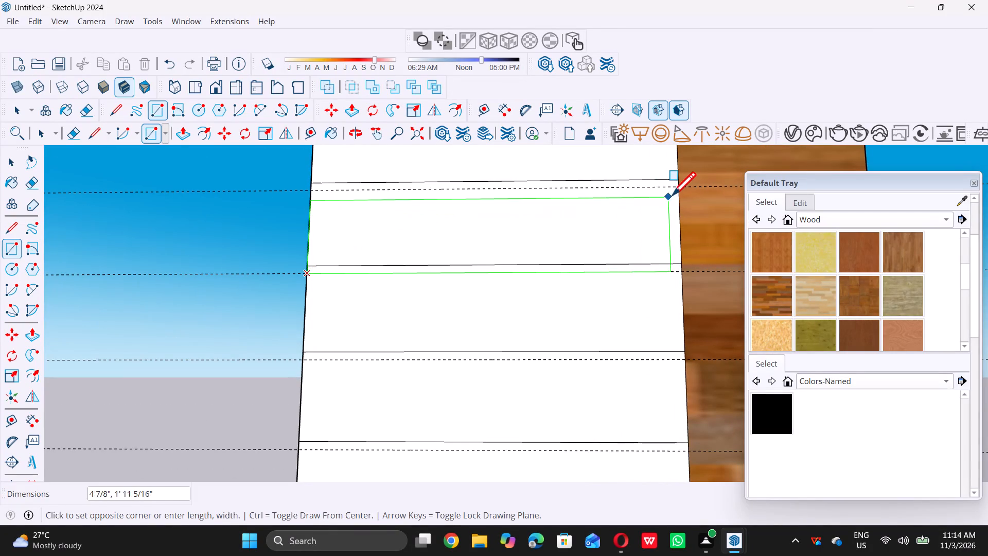
double_click(678, 188)
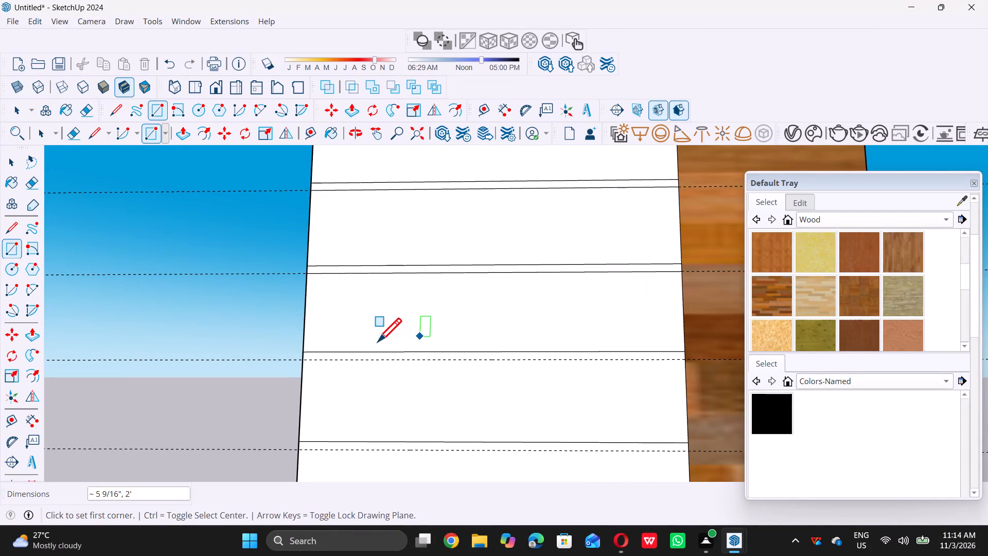
Draw a rectangle across the white strip's full width spanning the guides below the thirteenth and fourteenth dividing lines.
scroll(384, 323, "down", 7)
scroll(389, 294, "up", 1)
scroll(389, 293, "down", 13)
scroll(414, 317, "up", 3)
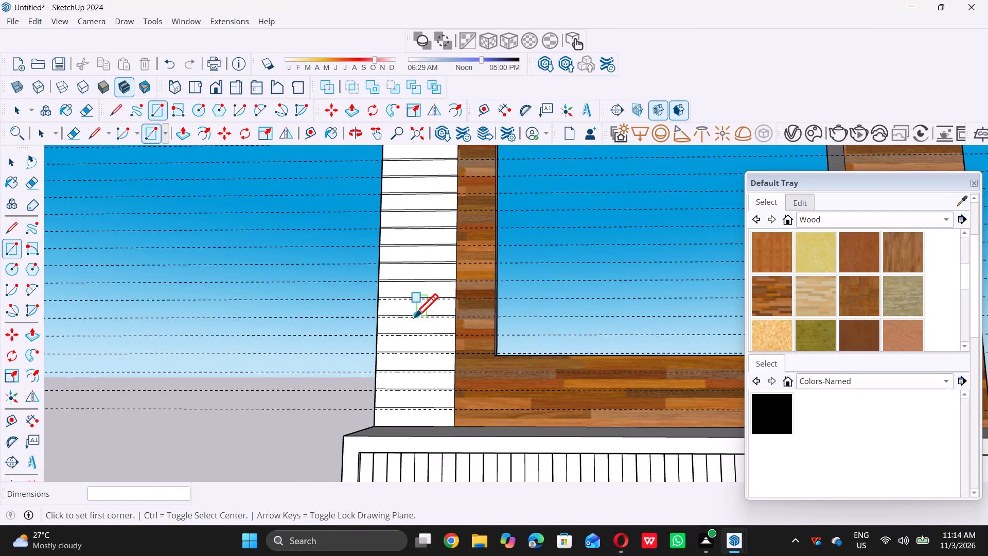
scroll(414, 317, "up", 13)
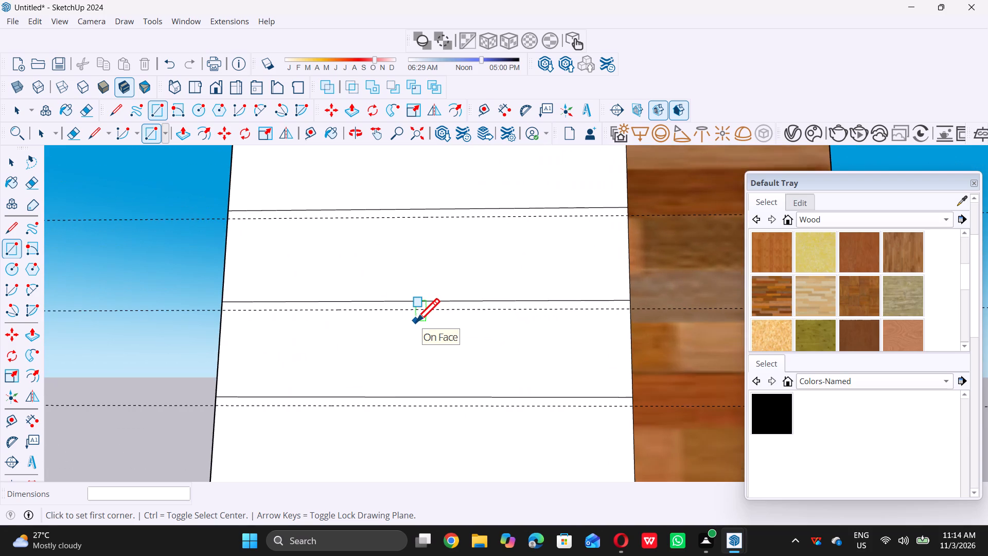
left_click(225, 312)
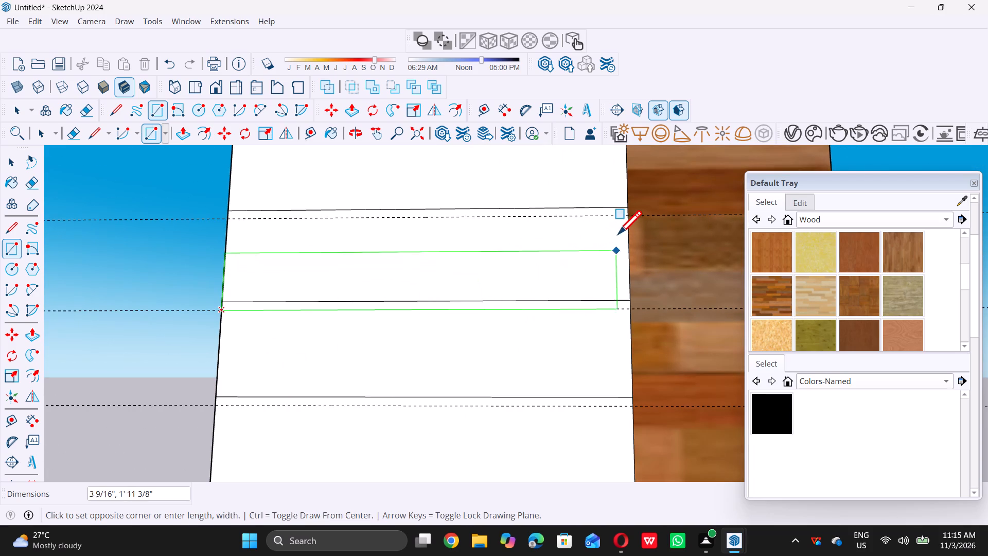
double_click(627, 218)
Draw a rectangle across the white strip's full width spanning the guides below the fifteenth and sixteenth dividing lines.
scroll(579, 250, "down", 7)
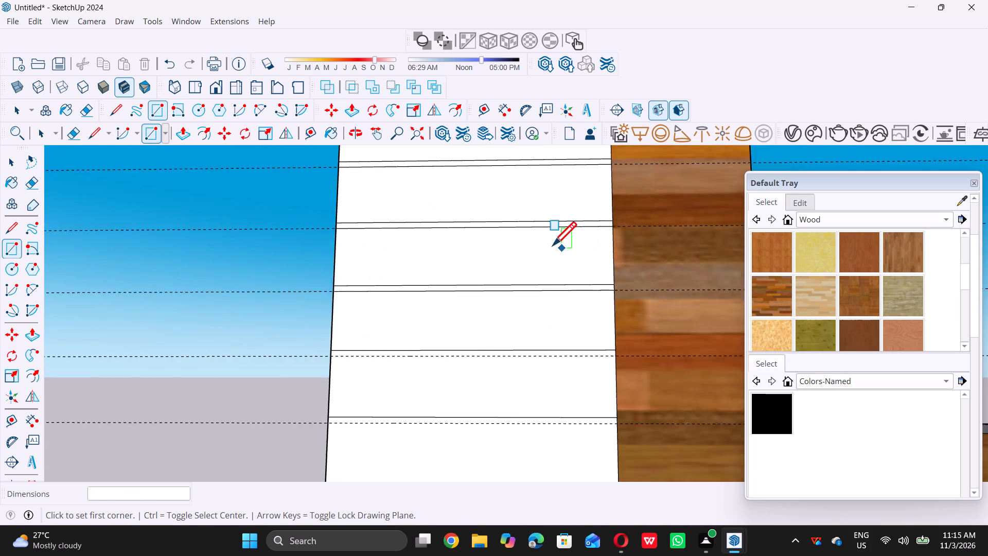
scroll(553, 245, "down", 11)
scroll(561, 291, "up", 17)
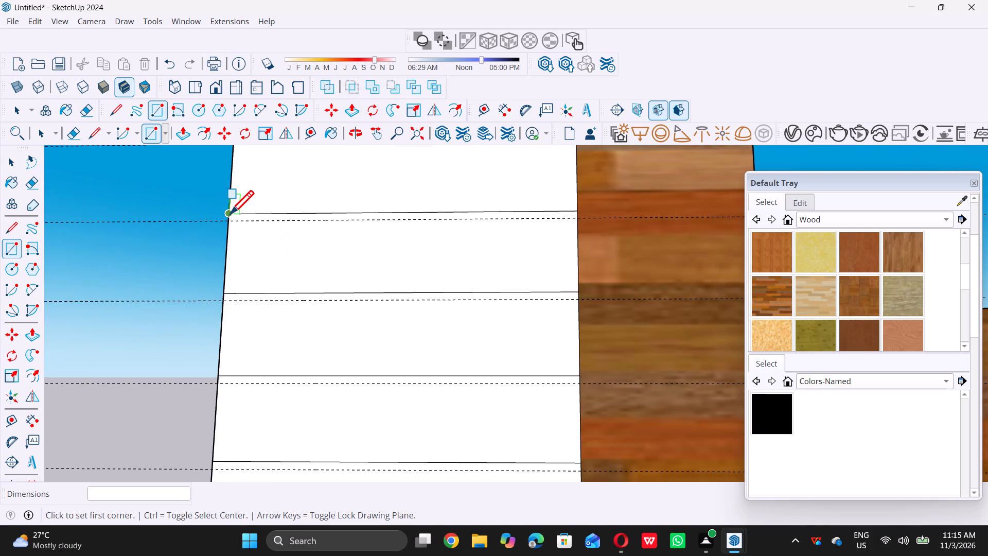
scroll(234, 222, "up", 5)
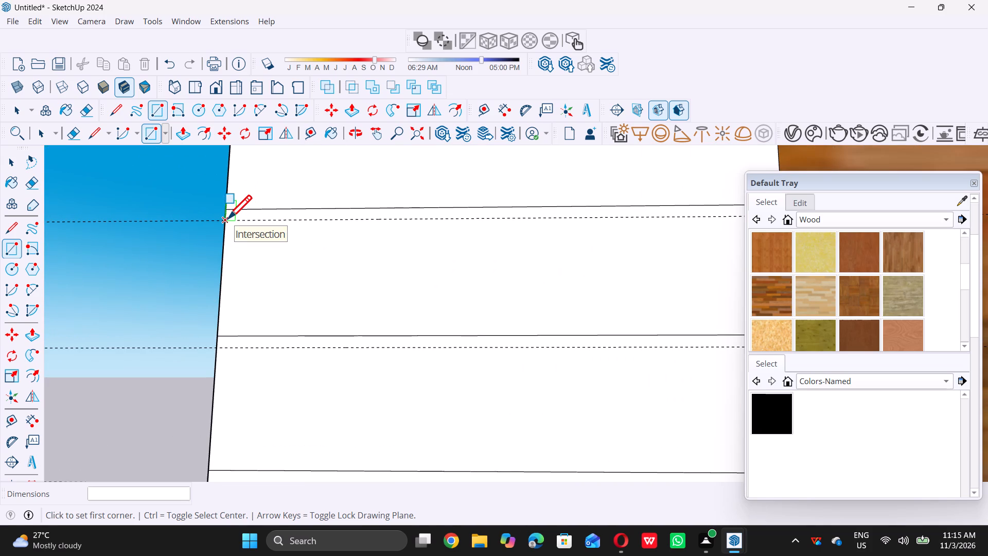
double_click(228, 218)
scroll(228, 218, "down", 5)
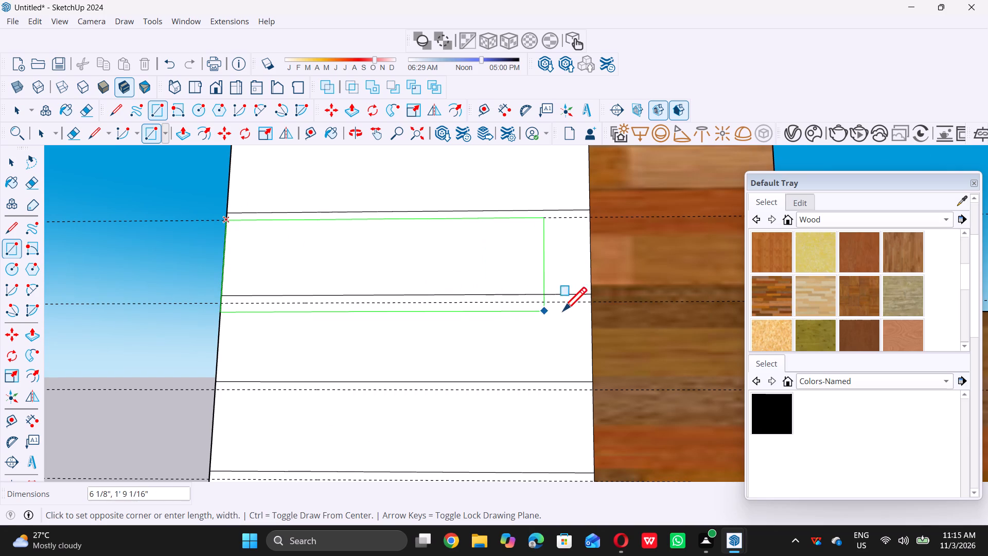
scroll(571, 310, "up", 4)
left_click(600, 298)
Draw a rectangle across the white strip's full width spanning the guides below the seventeenth and eighteenth dividing lines.
scroll(499, 291, "down", 9)
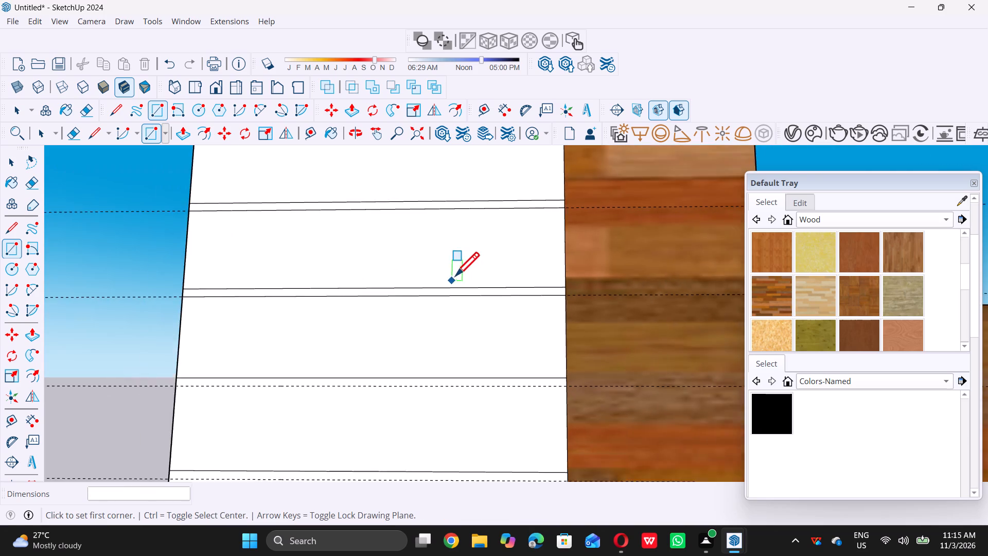
scroll(455, 275, "down", 17)
scroll(458, 310, "up", 4)
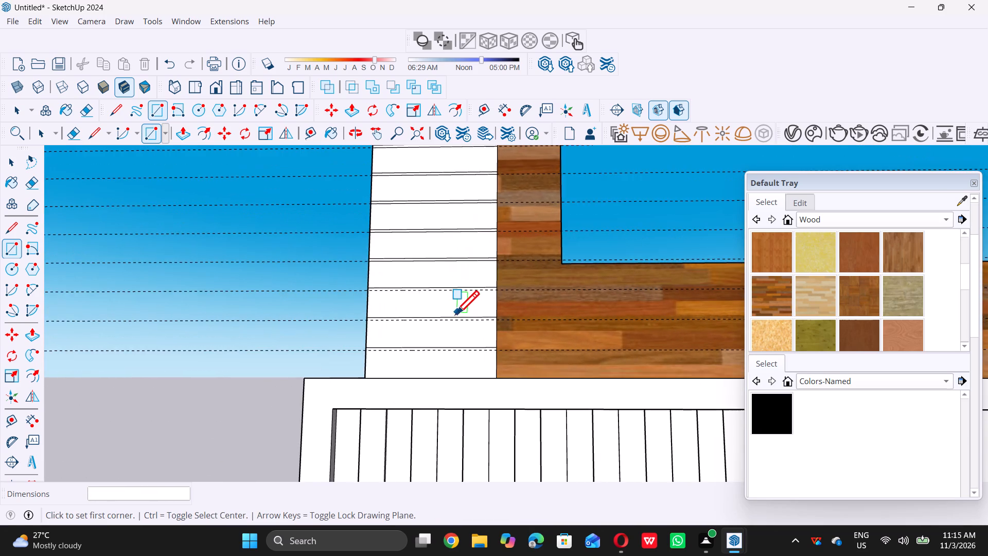
scroll(454, 318, "up", 6)
scroll(332, 325, "up", 6)
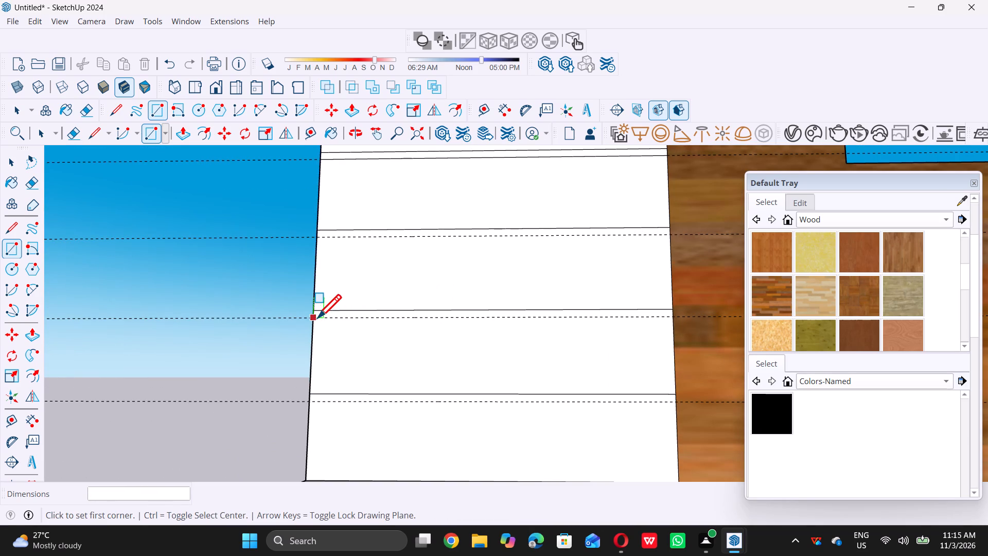
triple_click(315, 320)
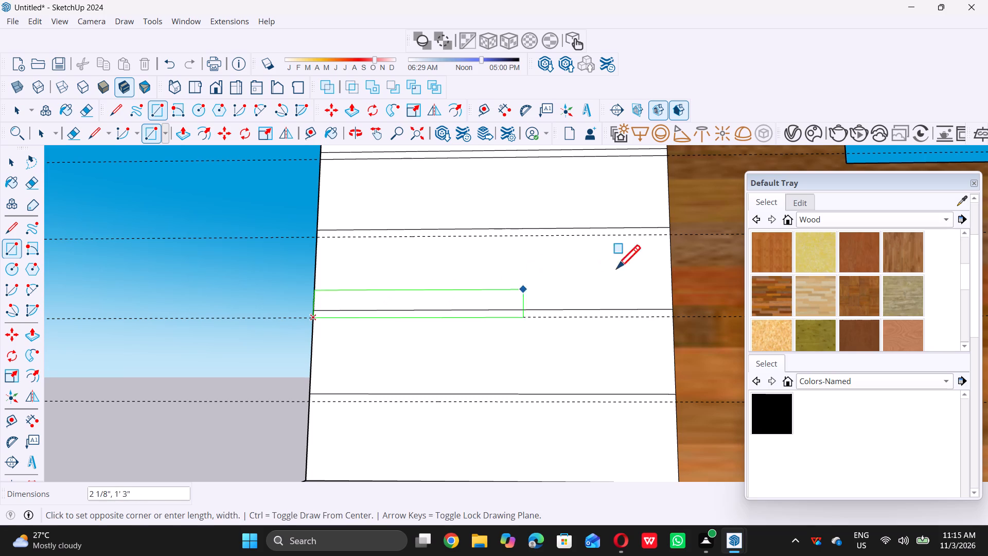
triple_click(671, 236)
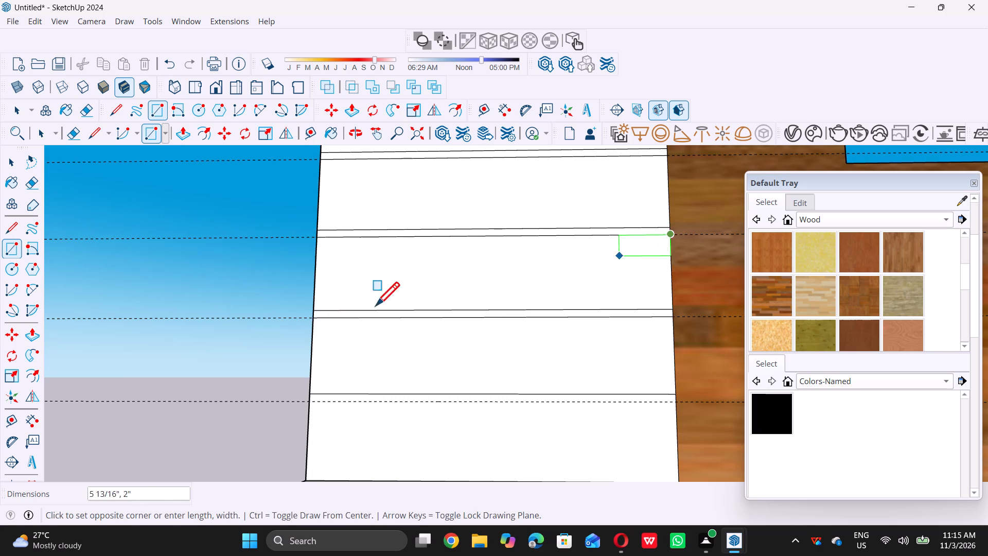
scroll(376, 305, "down", 13)
scroll(508, 372, "up", 6)
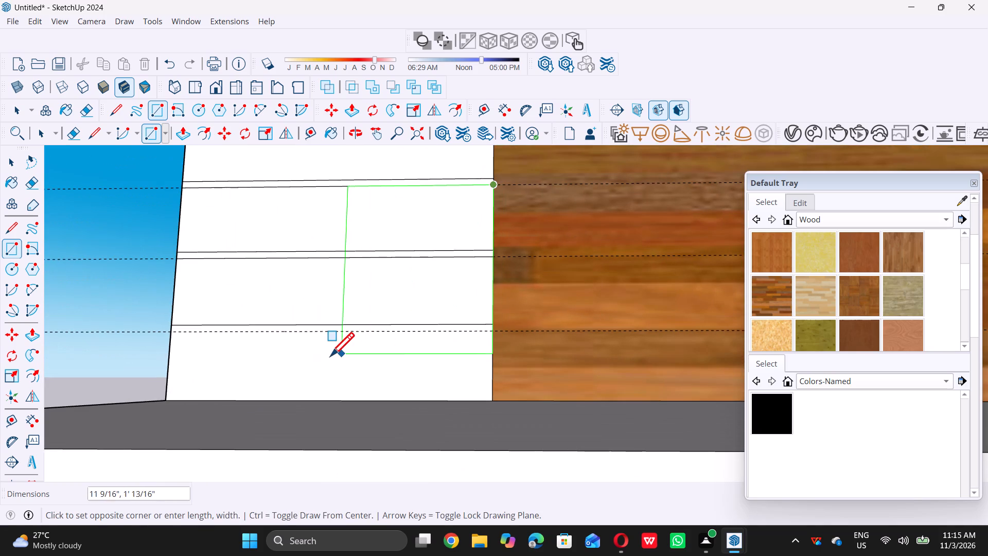
key("space")
Draw a 1/2" by 2' rectangle between the white strip's lowest dividing line and the guide just below it.
type("r")
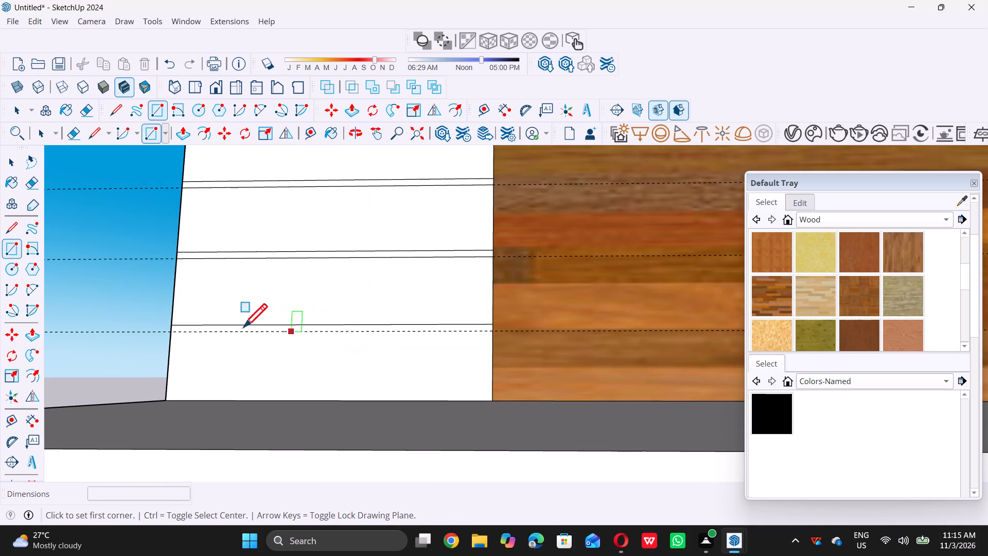
scroll(208, 325, "up", 5)
scroll(167, 339, "up", 4)
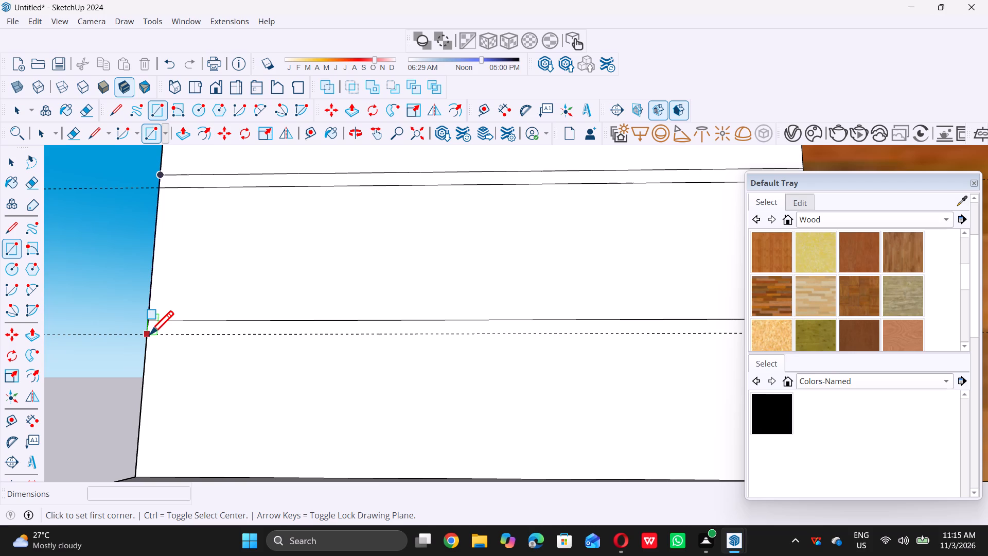
left_click(149, 334)
scroll(274, 319, "down", 5)
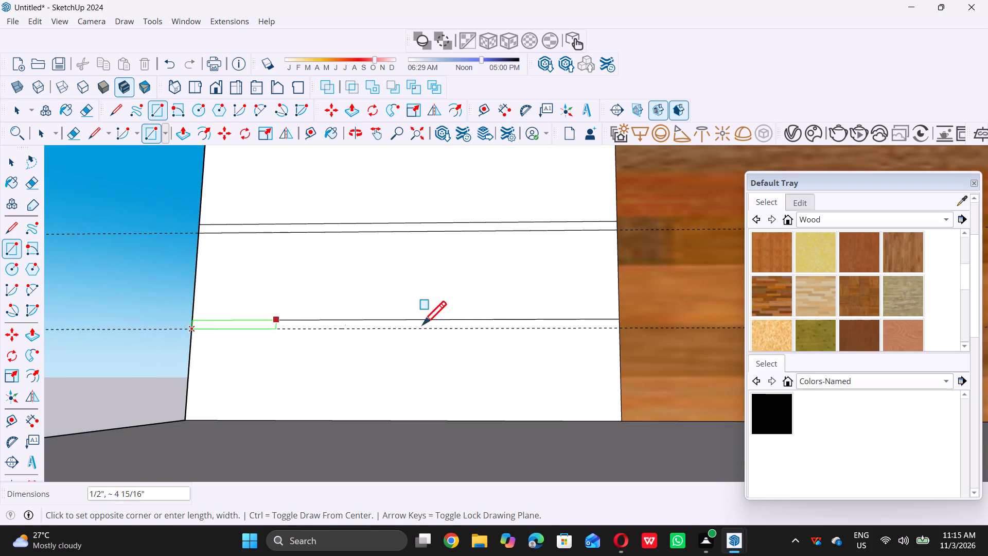
double_click(619, 321)
key("space")
scroll(599, 326, "down", 10)
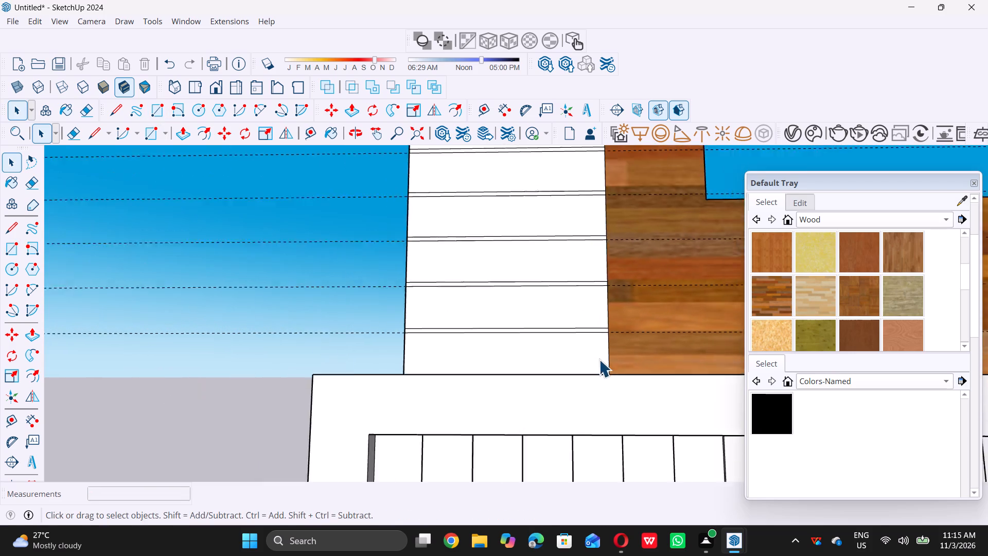
Delete all the guide lines in the model.
scroll(599, 359, "down", 20)
scroll(599, 359, "down", 7)
middle_click_drag(649, 293, 595, 323)
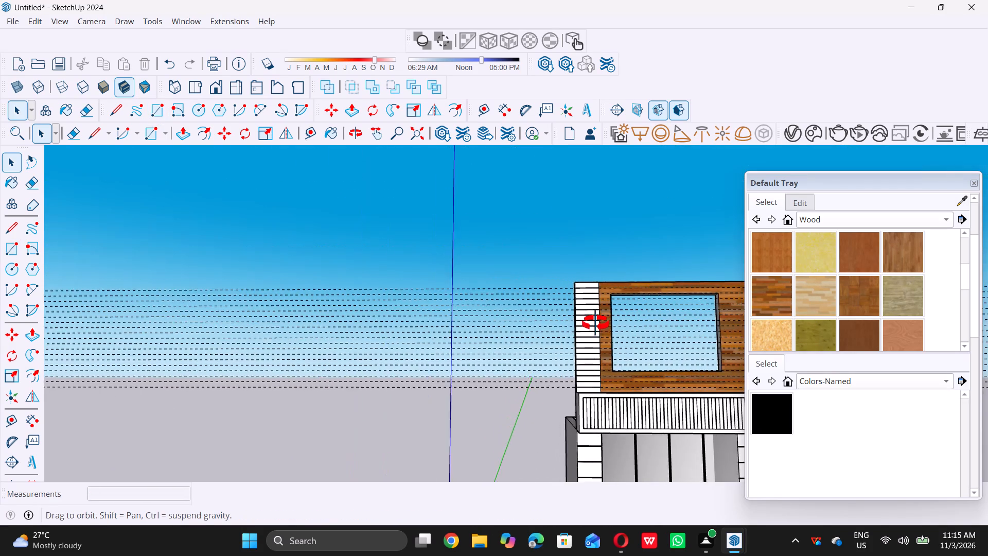
middle_click_drag(595, 323, 534, 354)
middle_click(534, 354)
middle_click(534, 354)
middle_click(534, 354)
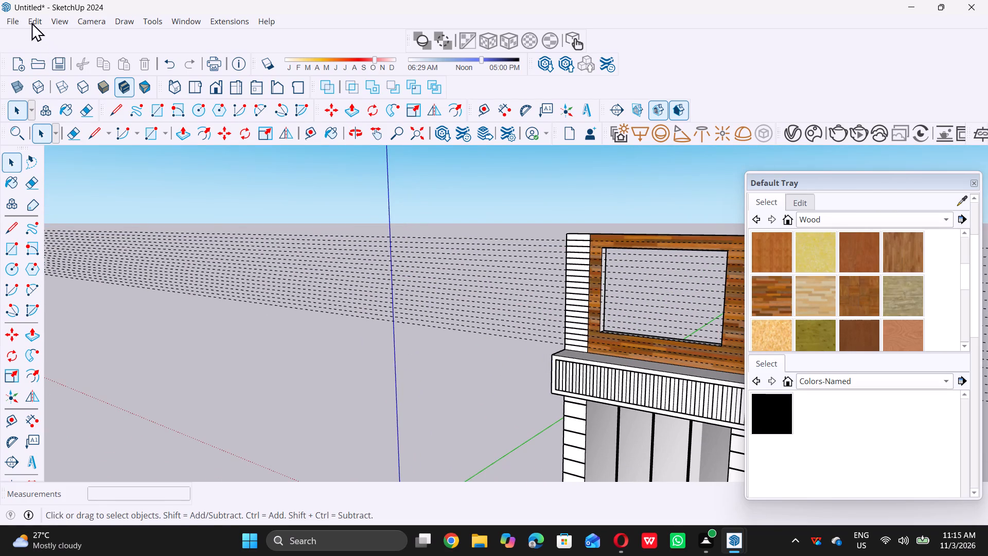
double_click(31, 22)
left_click(31, 22)
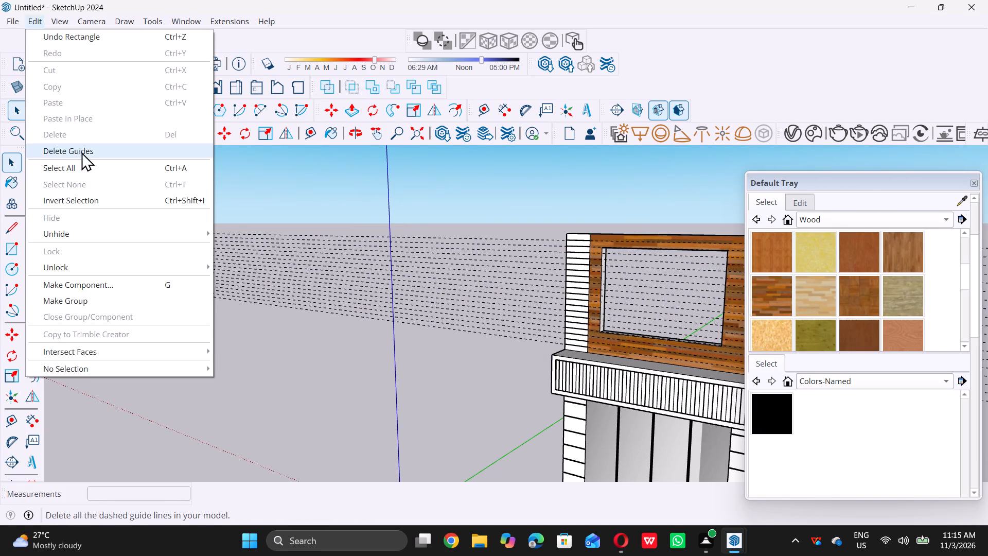
left_click(81, 152)
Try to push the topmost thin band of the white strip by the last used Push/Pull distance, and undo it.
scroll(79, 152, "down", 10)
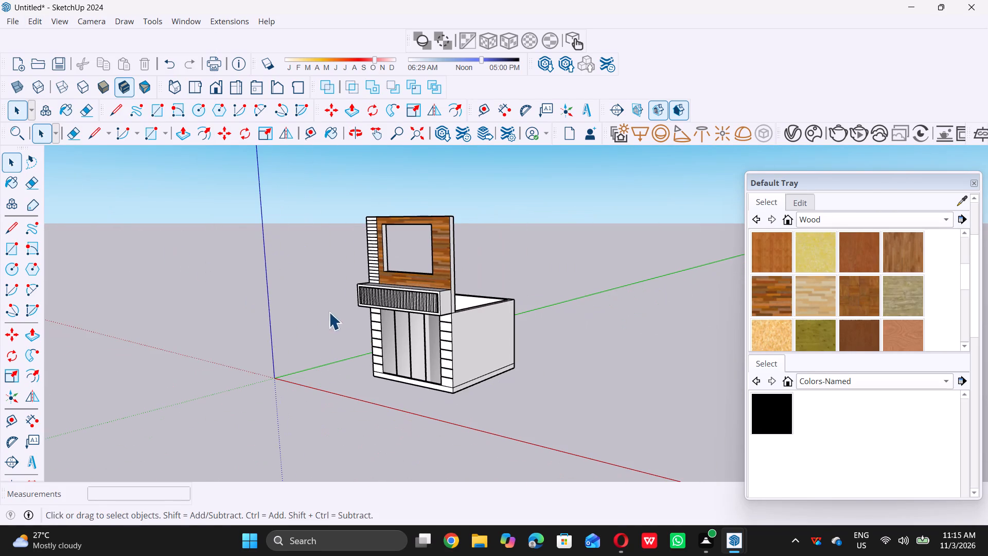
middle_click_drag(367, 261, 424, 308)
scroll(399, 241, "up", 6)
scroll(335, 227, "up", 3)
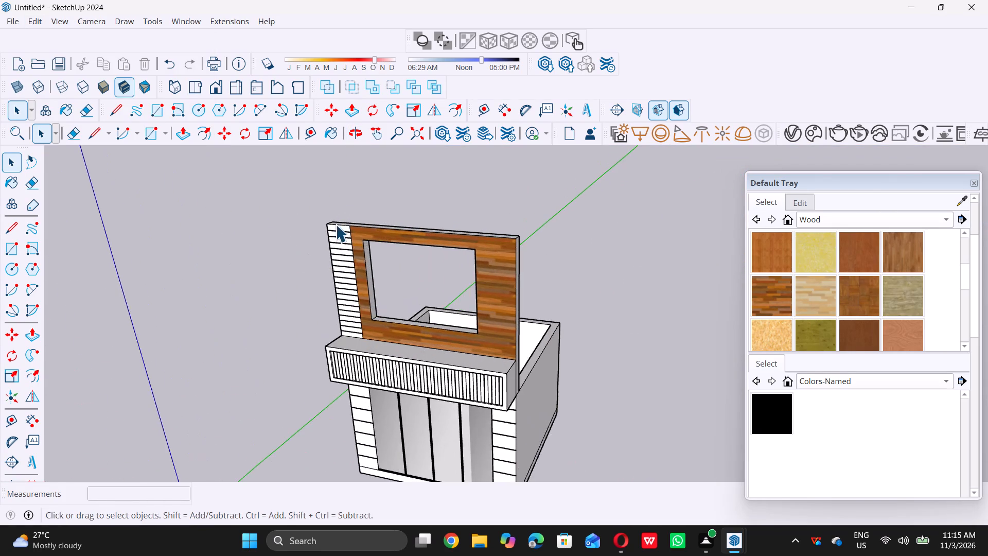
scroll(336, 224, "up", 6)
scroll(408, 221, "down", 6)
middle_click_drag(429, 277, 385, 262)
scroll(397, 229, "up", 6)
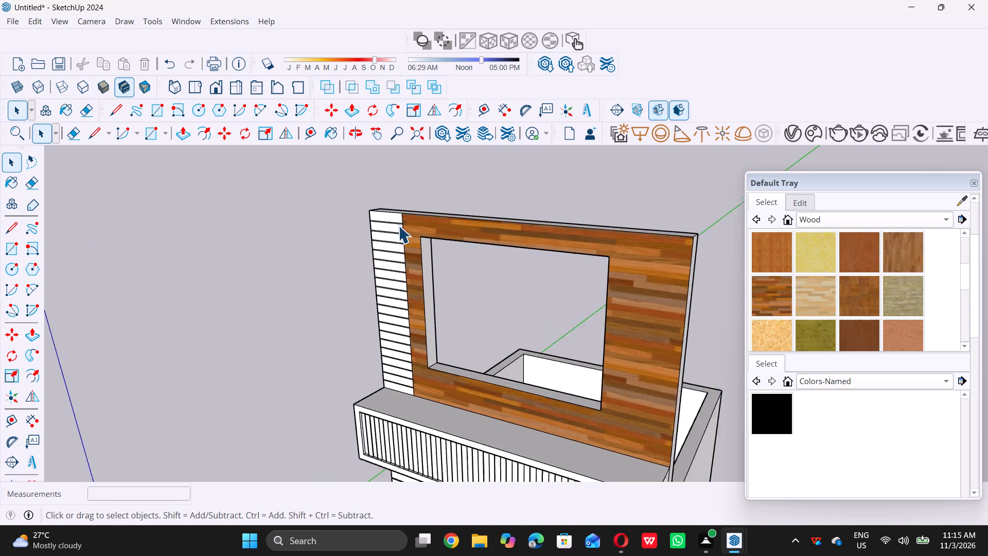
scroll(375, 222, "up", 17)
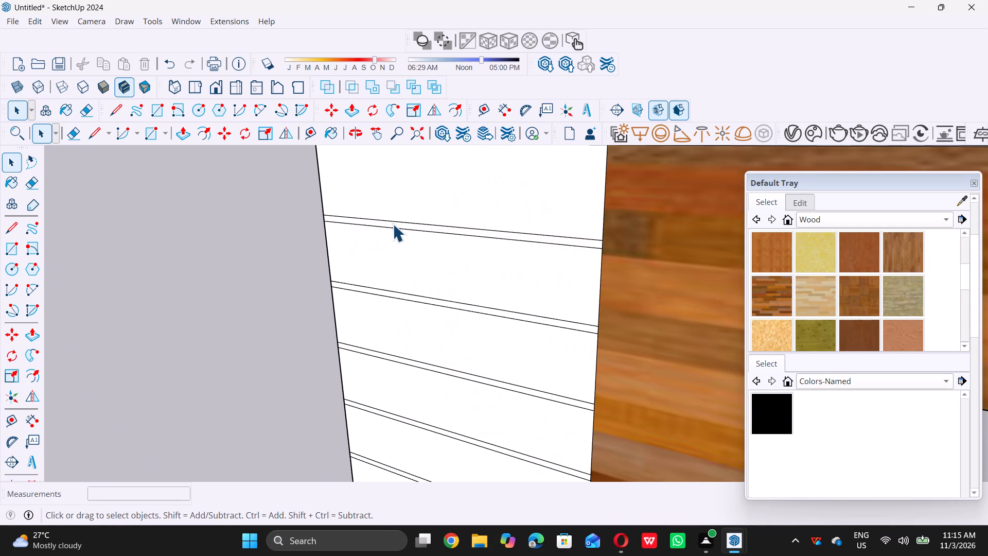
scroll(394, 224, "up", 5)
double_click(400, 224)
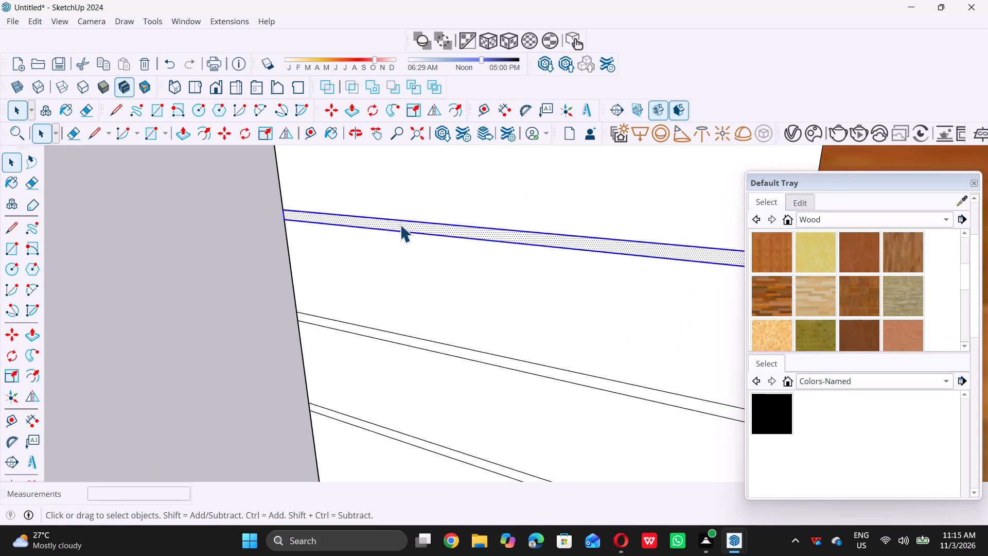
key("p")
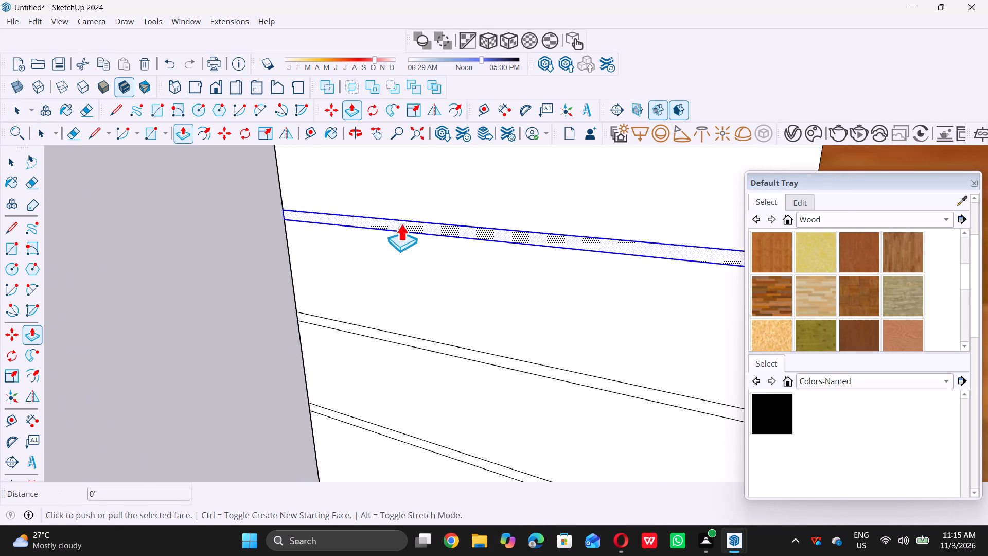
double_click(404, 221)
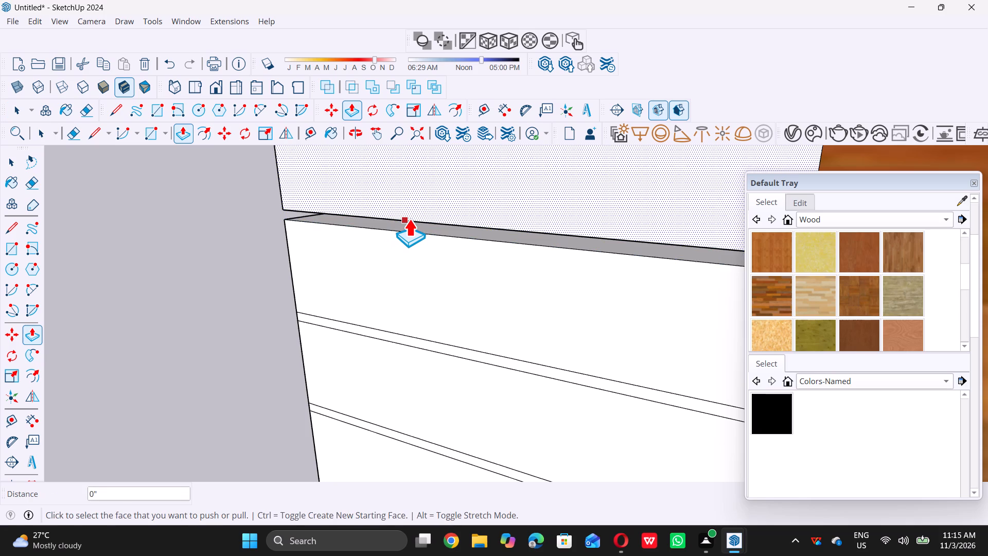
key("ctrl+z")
Pull the two topmost thin bands of the white strip outward by 0.5" each.
scroll(408, 223, "down", 12)
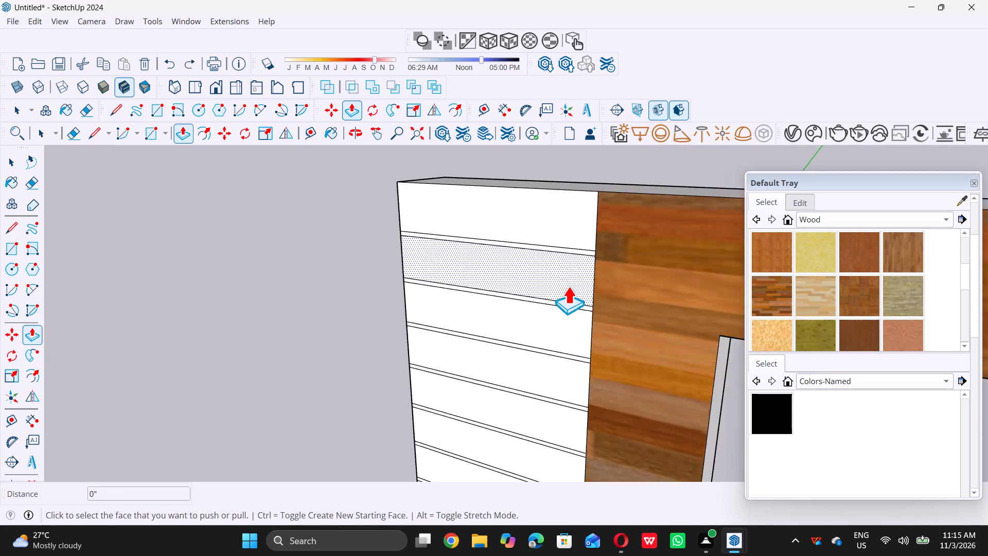
scroll(568, 286, "down", 5)
middle_click_drag(363, 329, 693, 322)
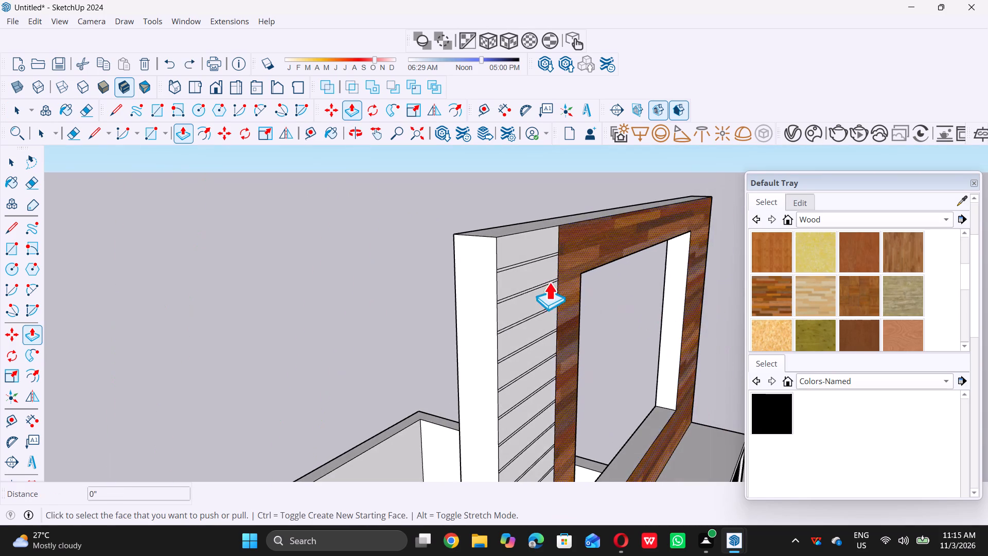
scroll(496, 267, "up", 19)
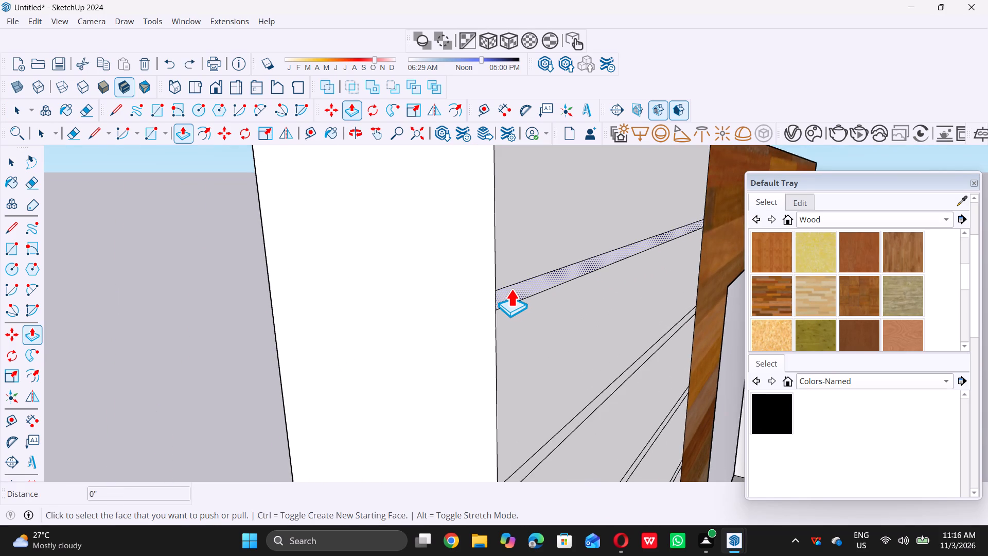
left_click(511, 289)
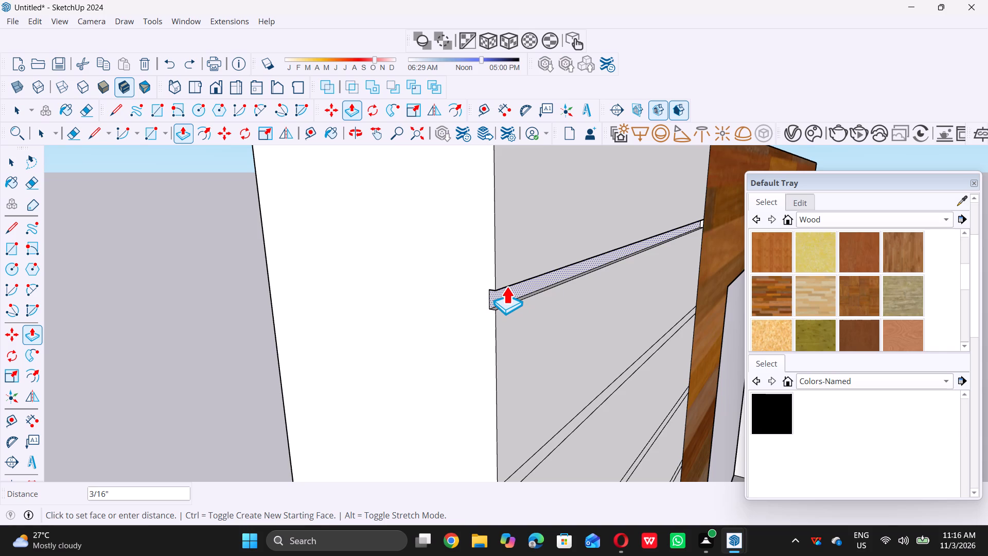
type("0.5")
key("shift+quotedbl")
key("Return")
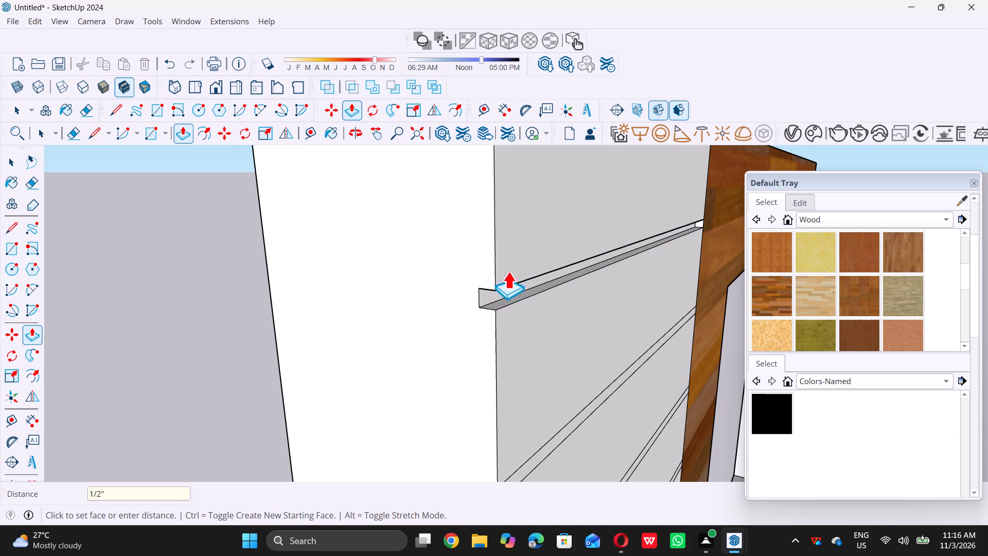
scroll(508, 270, "down", 15)
scroll(528, 314, "up", 11)
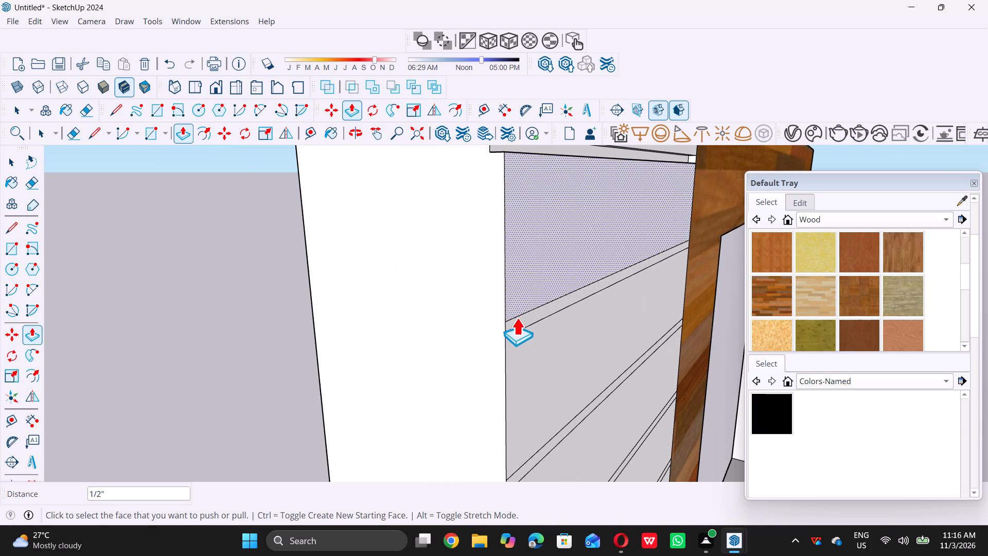
double_click(517, 318)
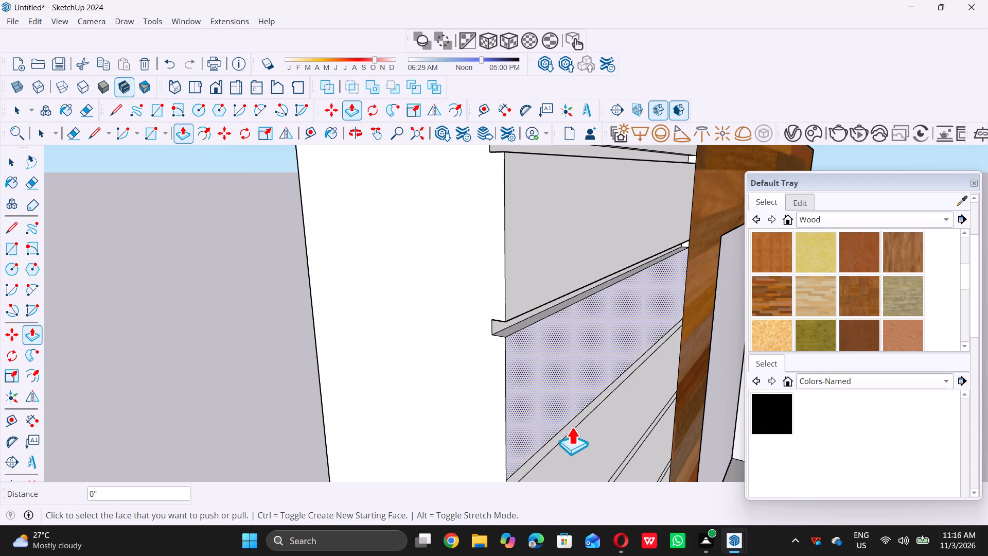
Pull the third and fourth thin bands from the top of the white strip outward by 0.5" each.
scroll(570, 405, "down", 20)
scroll(570, 405, "down", 1)
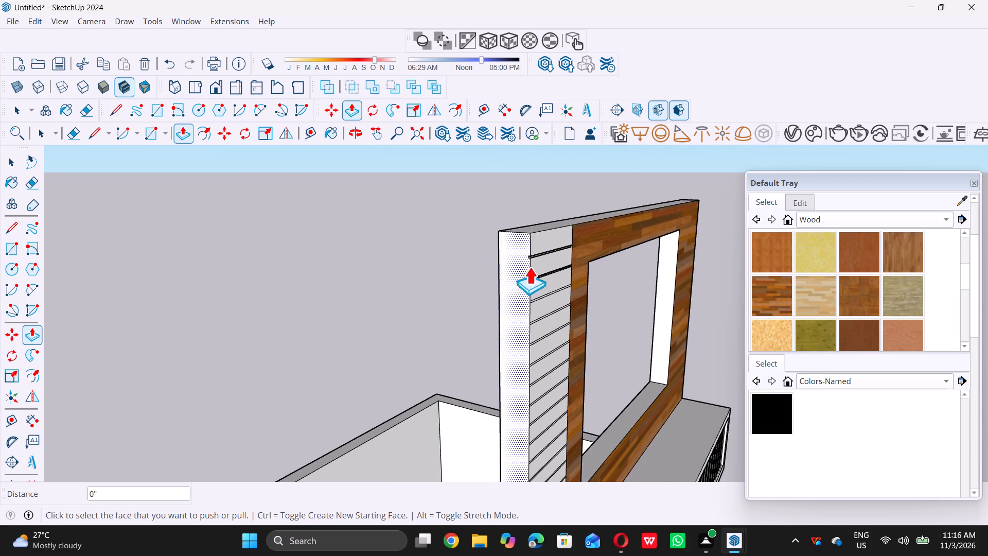
scroll(539, 294, "up", 17)
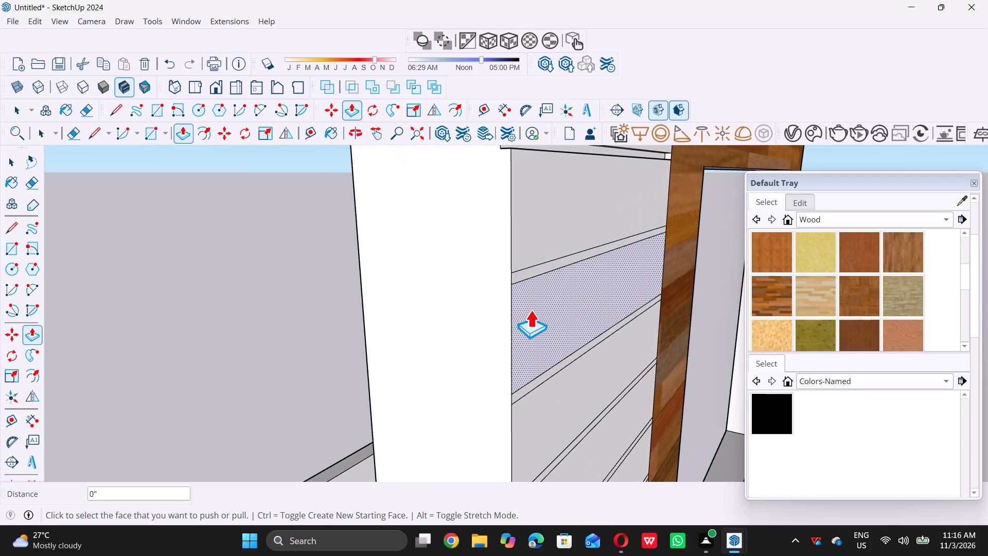
double_click(521, 272)
scroll(517, 276, "down", 6)
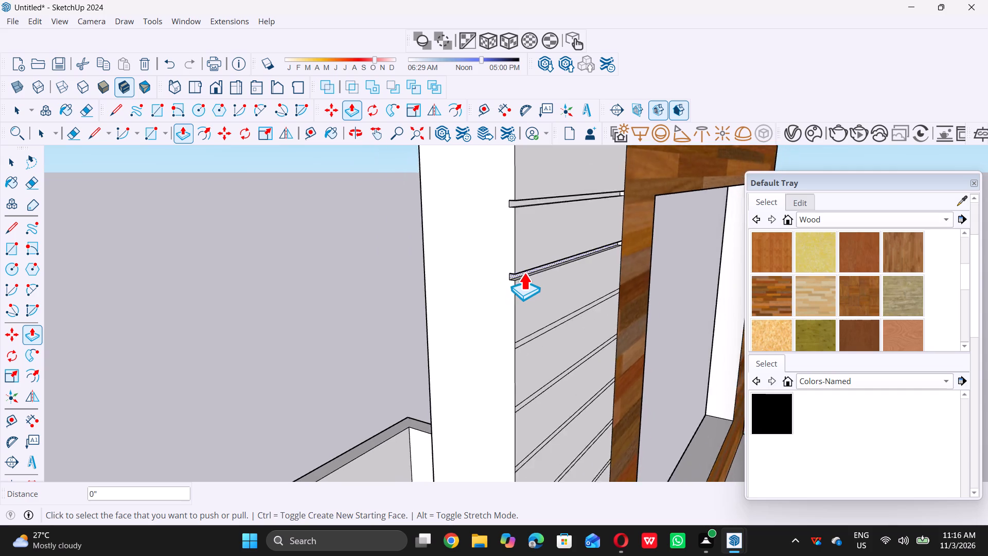
scroll(524, 272, "down", 11)
scroll(524, 303, "up", 14)
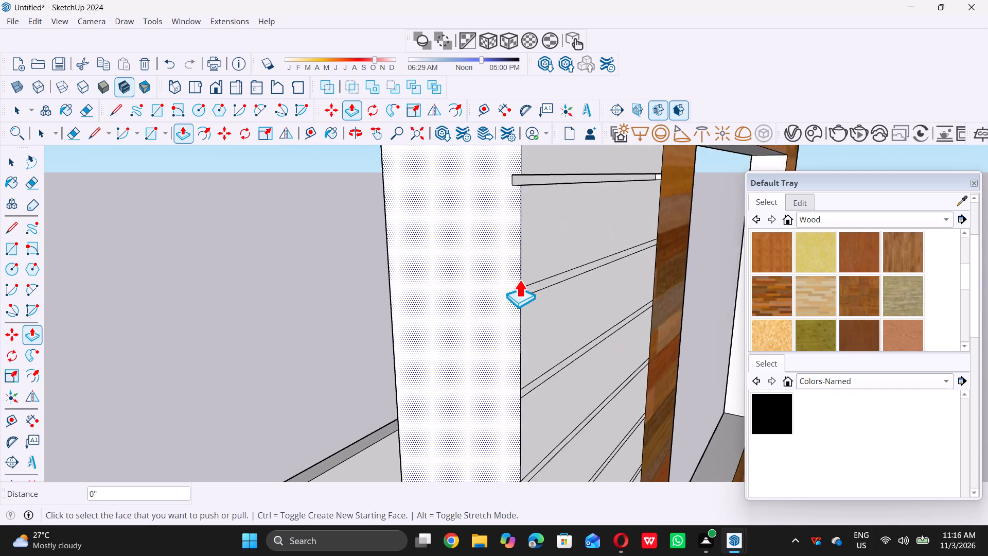
scroll(519, 280, "up", 6)
left_click(532, 285)
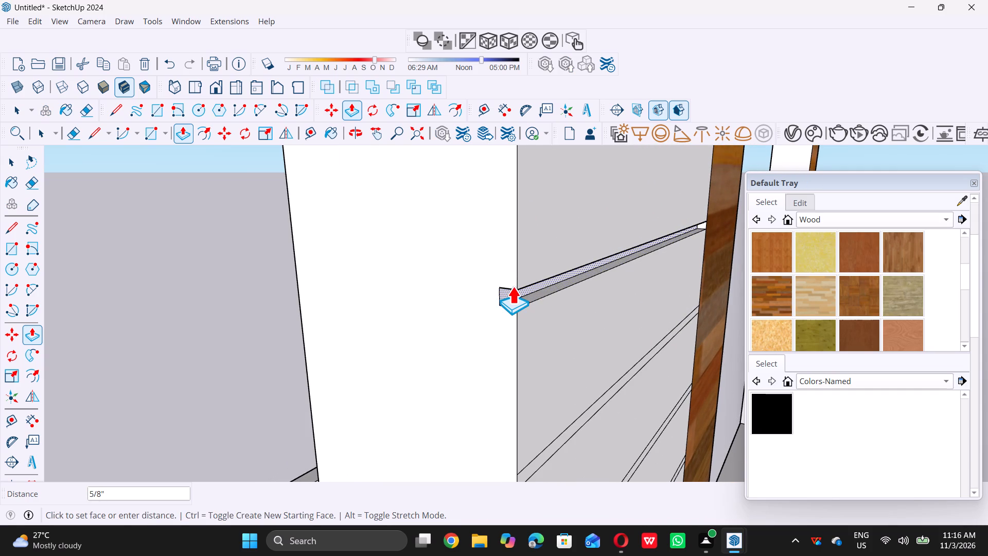
type("0.")
key("5")
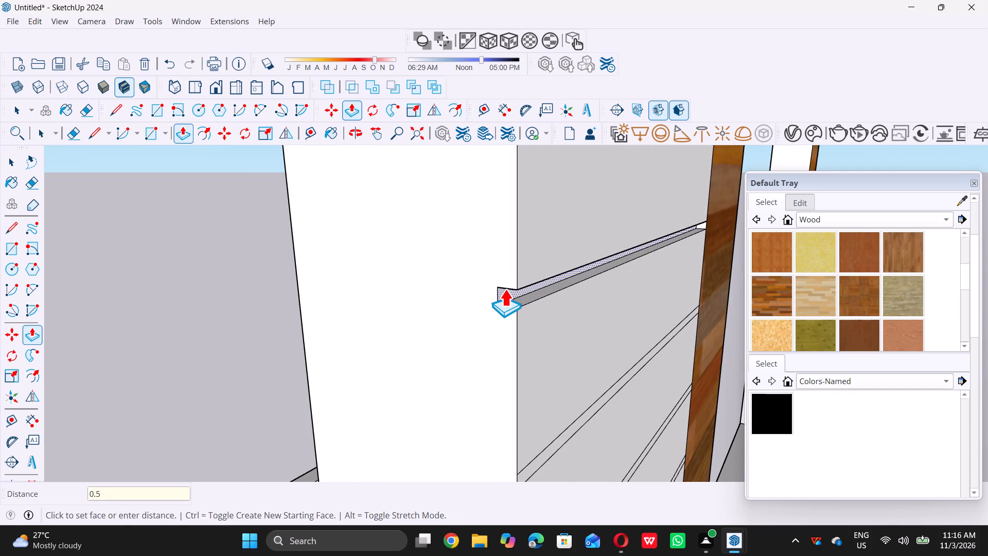
key("shift+quotedbl")
key("Return")
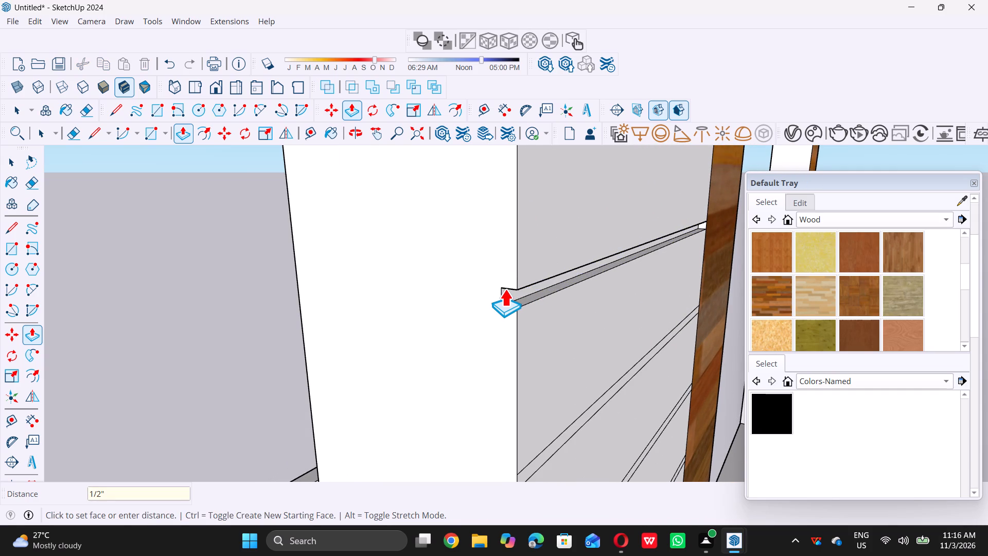
Pull the fifth thin band from the top of the white strip outward by 0.5".
scroll(498, 285, "down", 17)
scroll(537, 315, "up", 4)
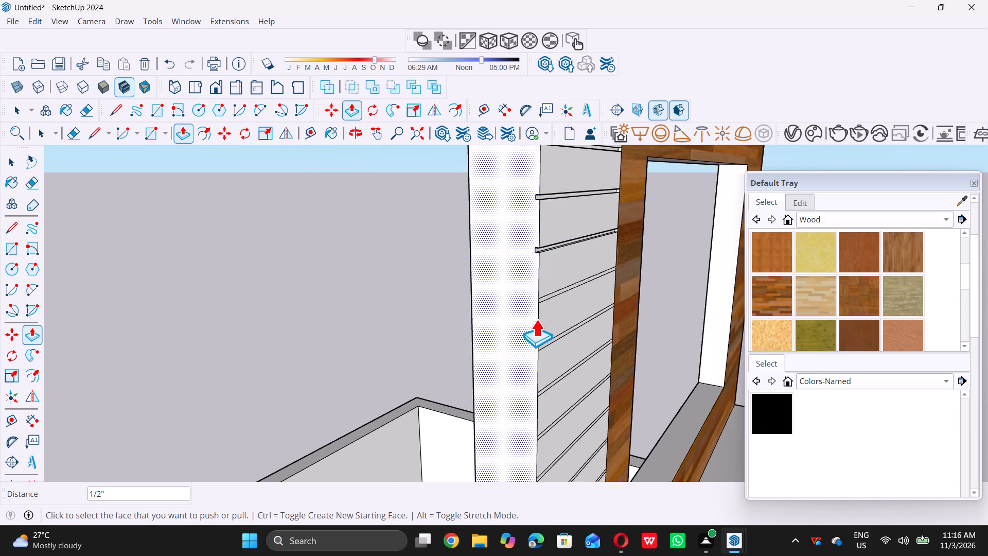
scroll(536, 319, "up", 15)
left_click(542, 275)
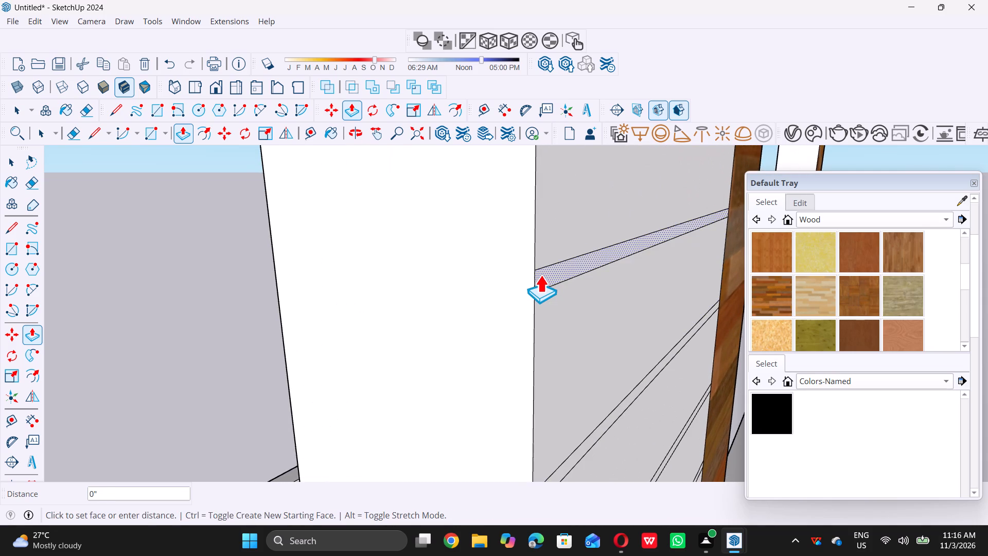
type("0.5")
key("shift+quotedbl")
key("Return")
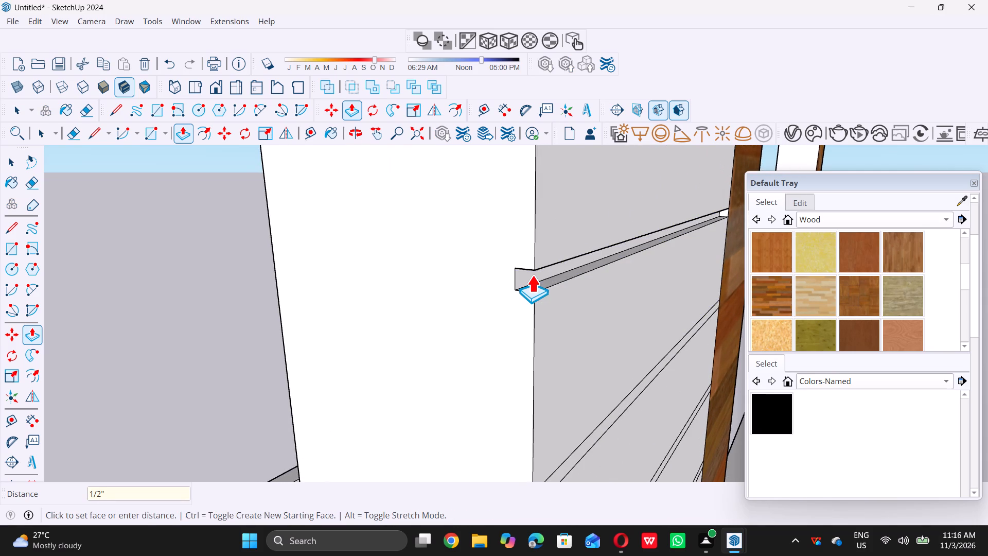
Pull the sixth thin band from the top of the white strip outward by 0.5".
scroll(530, 272, "down", 20)
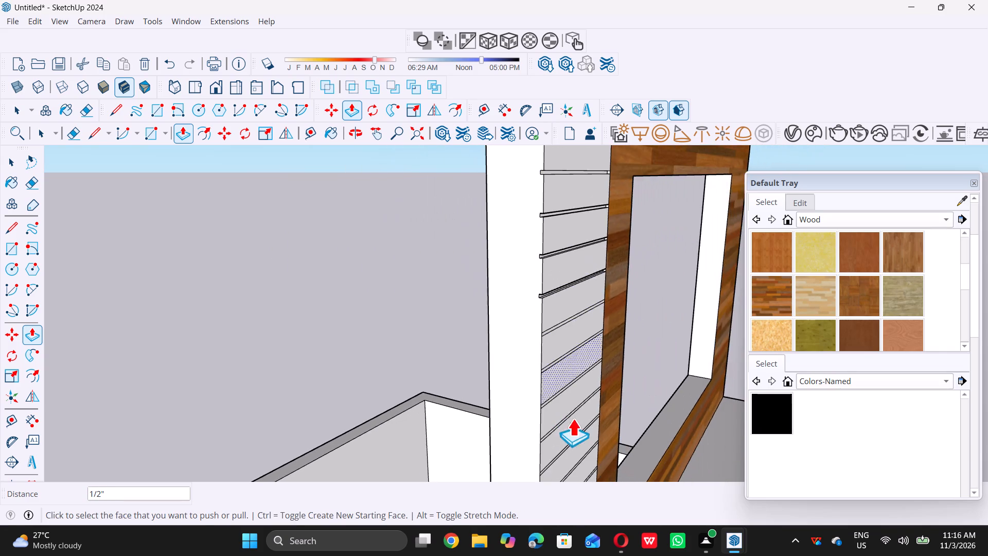
middle_click_drag(572, 420, 594, 356)
scroll(563, 327, "up", 8)
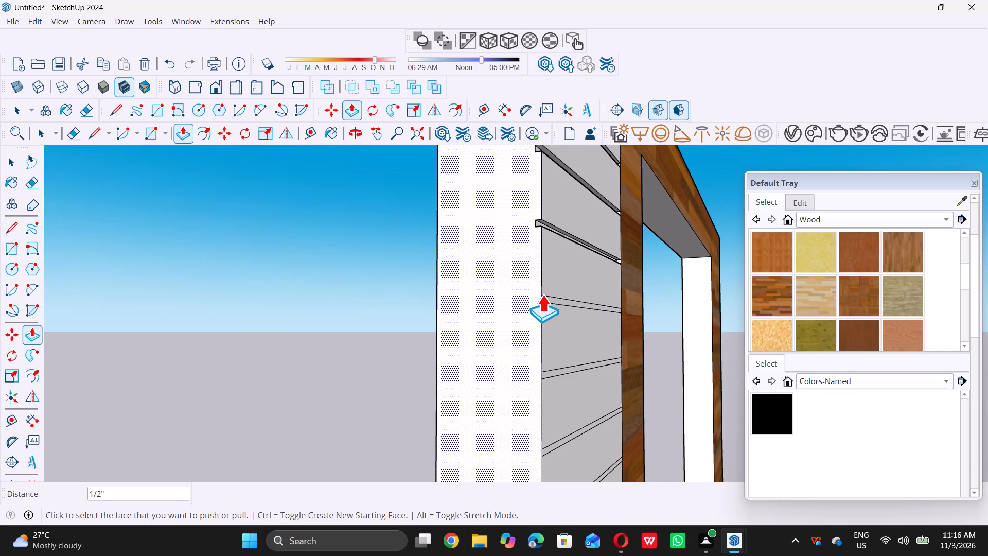
scroll(542, 294, "up", 12)
left_click(551, 307)
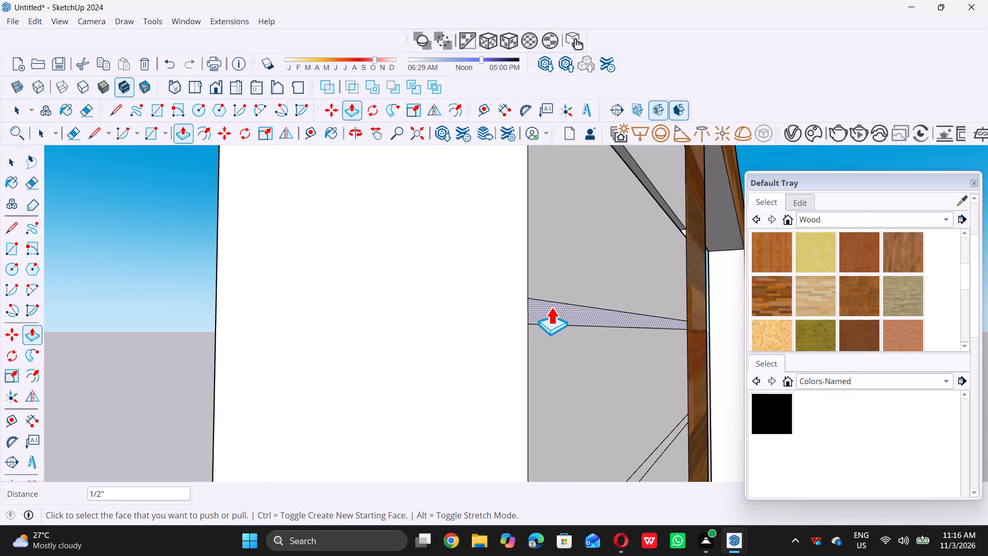
type("0.5")
key("shift+quotedbl")
key("Return")
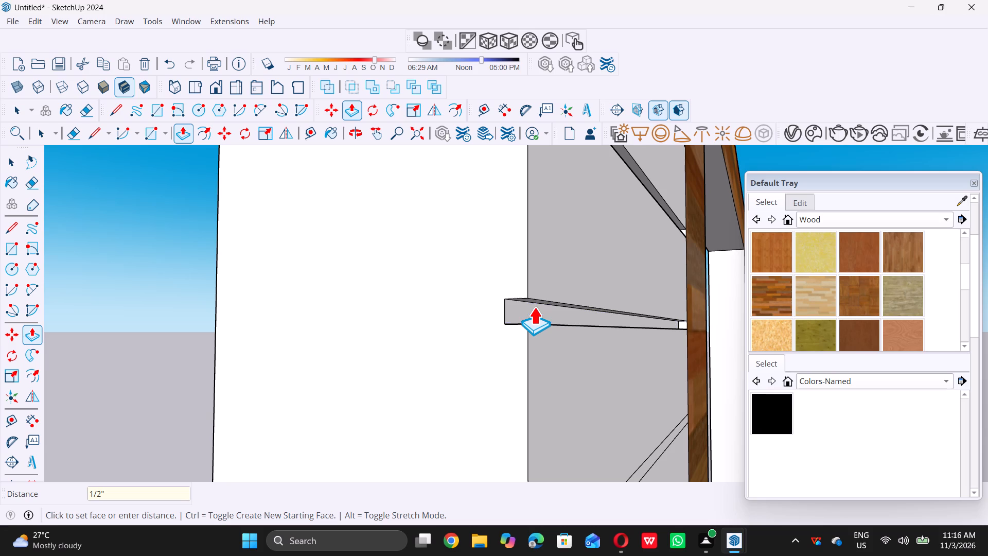
Pull the seventh thin band from the top of the white strip outward by 0.5".
scroll(519, 311, "down", 20)
scroll(519, 311, "down", 1)
scroll(536, 327, "up", 2)
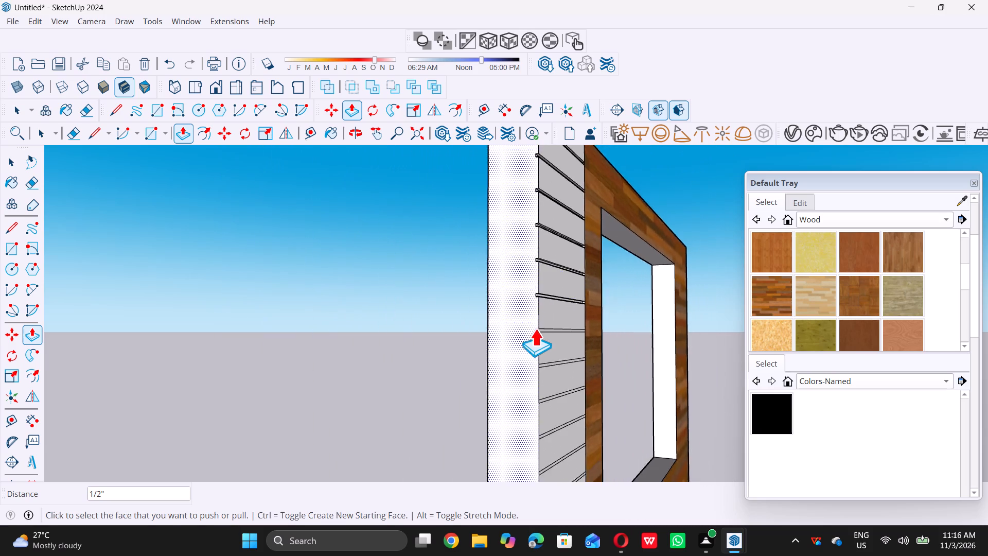
scroll(535, 328, "up", 13)
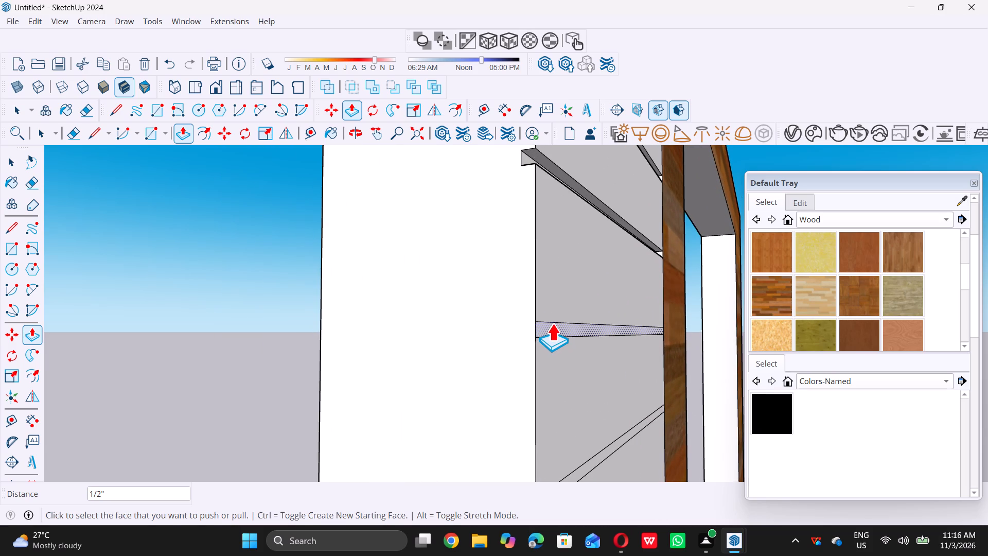
left_click(552, 323)
type("0.5")
key("shift+quotedbl")
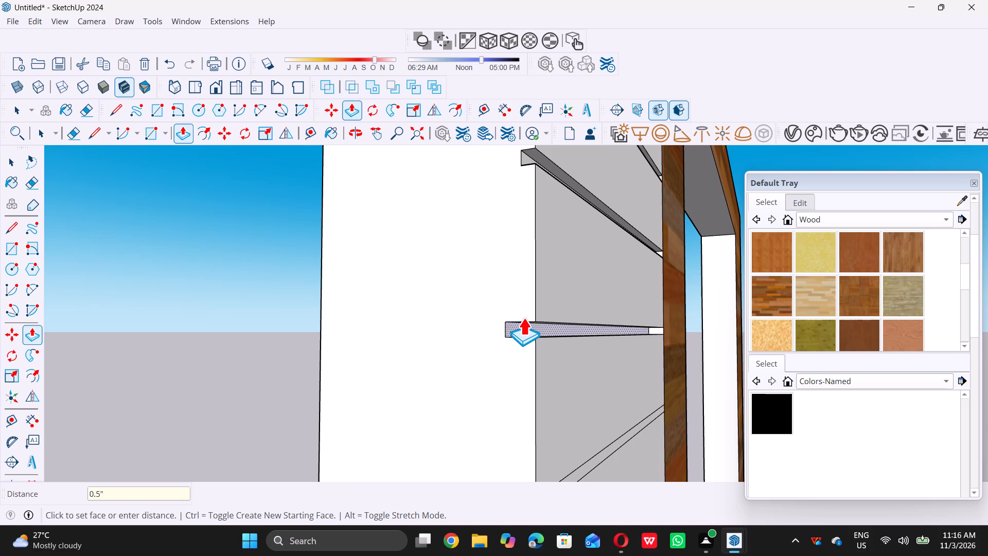
key("Return")
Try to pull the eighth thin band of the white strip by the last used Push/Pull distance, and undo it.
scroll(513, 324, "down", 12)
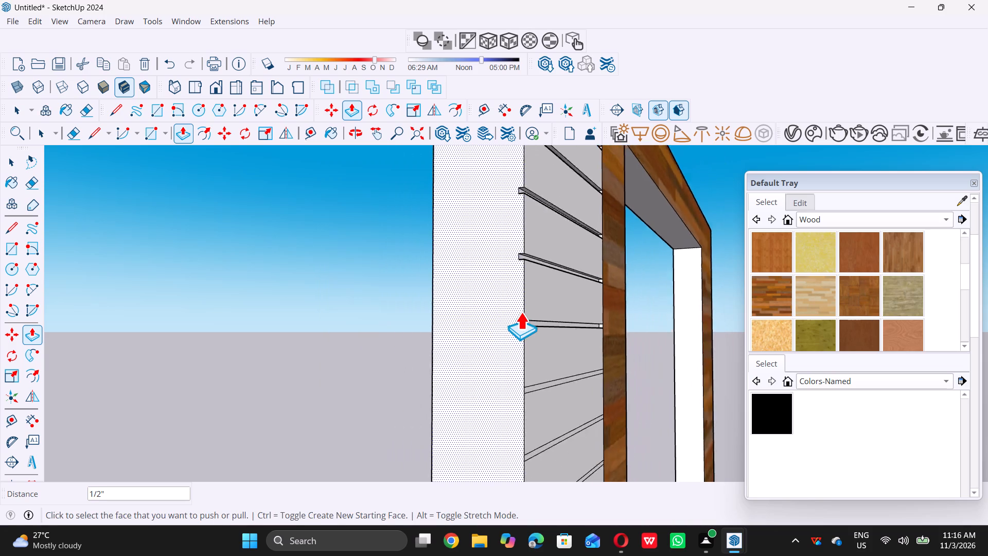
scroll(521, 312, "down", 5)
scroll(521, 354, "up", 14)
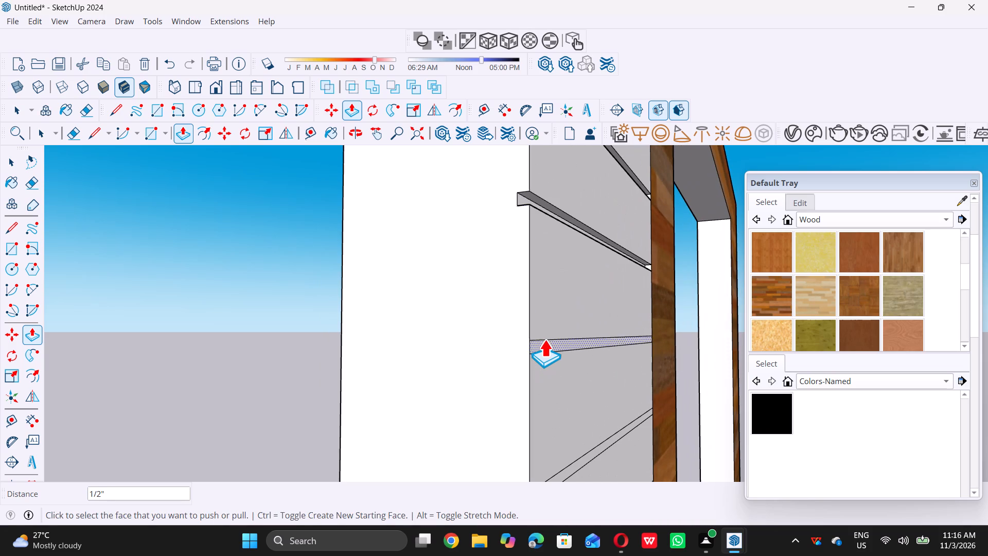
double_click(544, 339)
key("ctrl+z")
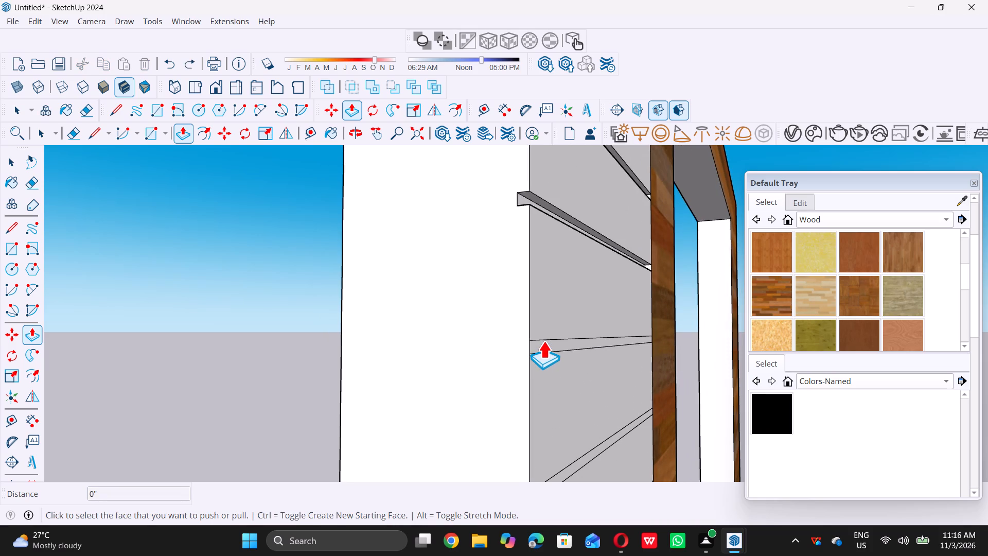
Pull the eighth thin band from the top of the white strip outward by 0.5".
scroll(543, 341, "up", 4)
left_click(546, 342)
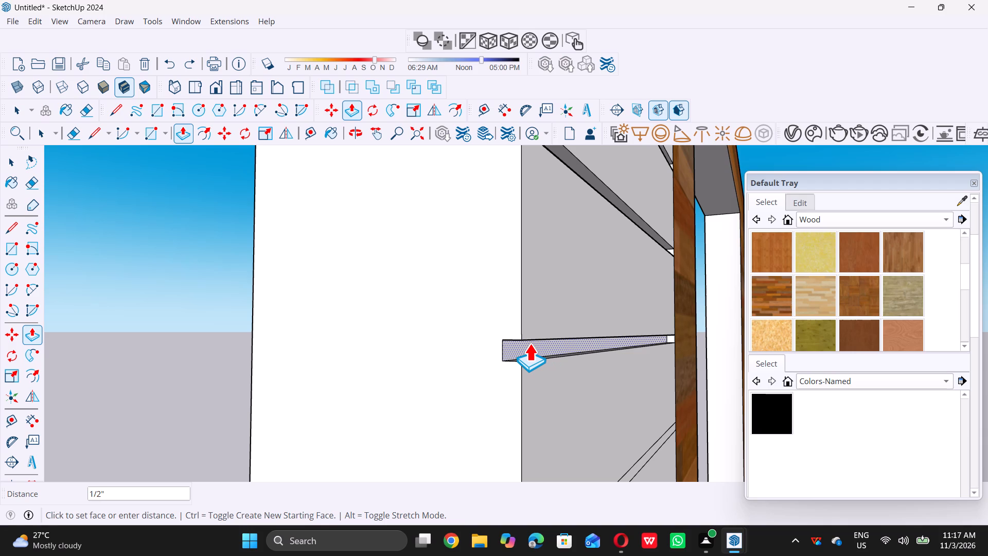
type("0.5")
key("shift+quotedbl")
key("Return")
Pull the ninth thin band from the top of the white strip outward by 0.5".
scroll(528, 344, "down", 6)
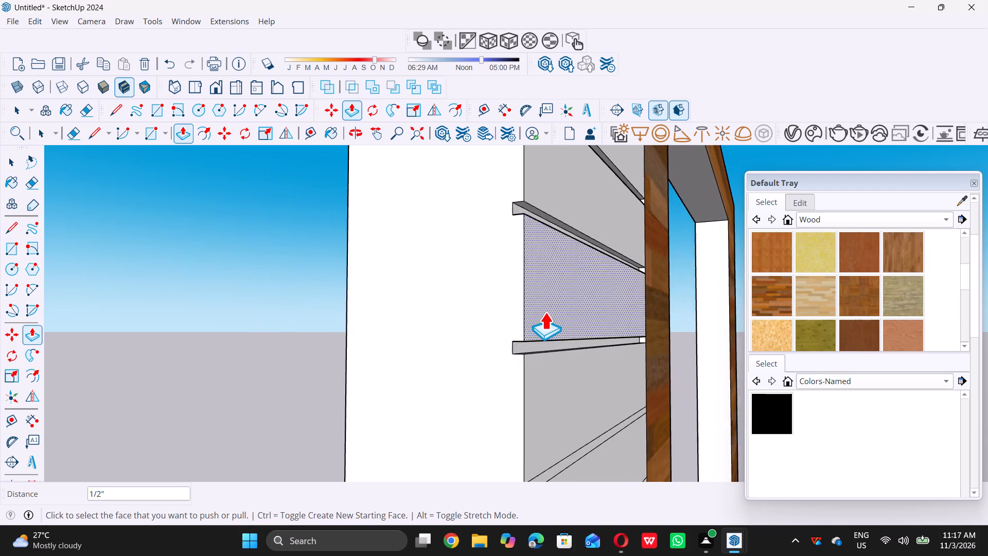
scroll(545, 312, "down", 15)
scroll(543, 363, "up", 8)
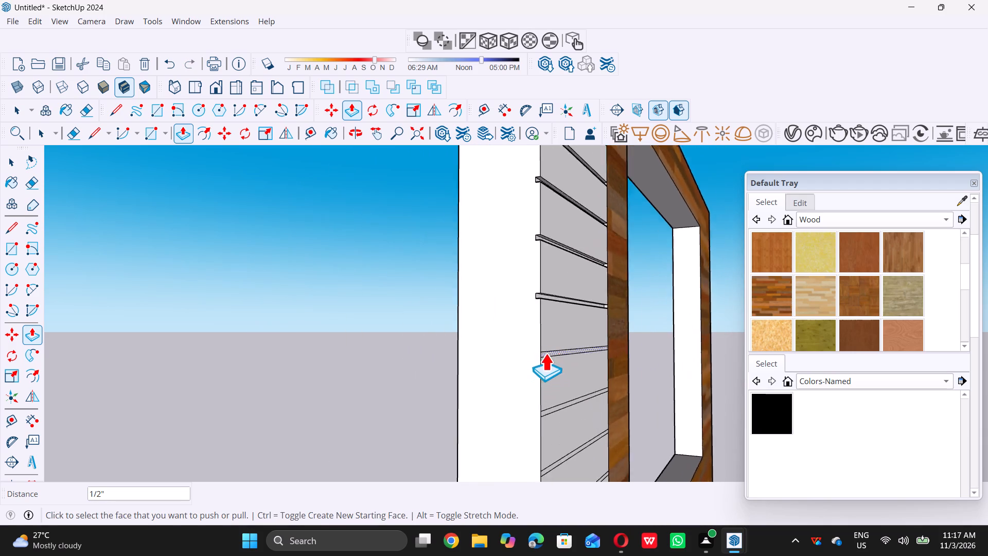
scroll(545, 353, "up", 11)
left_click(551, 352)
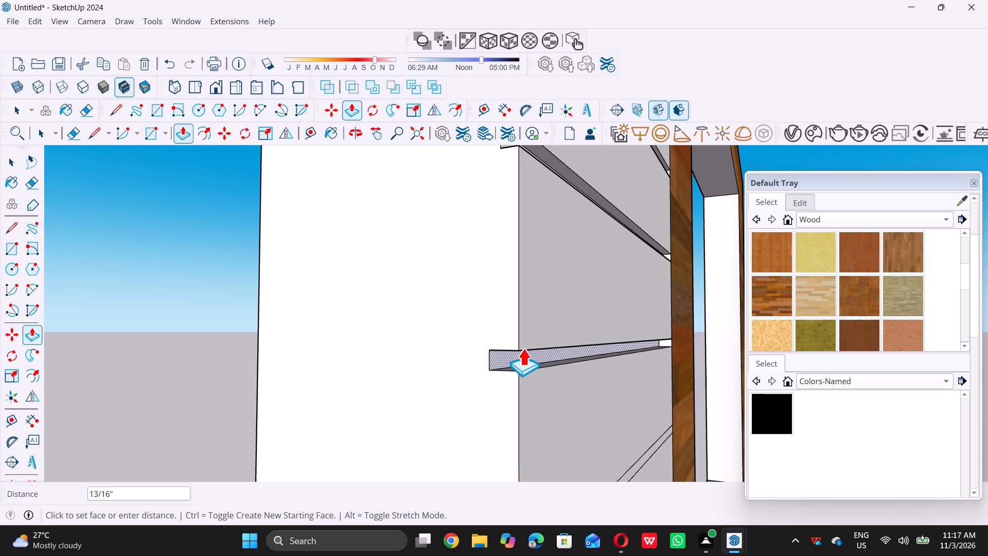
type("0.5")
key("shift+quotedbl")
key("Return")
Pull the tenth thin band from the top of the white strip outward by 0.5".
scroll(521, 348, "down", 7)
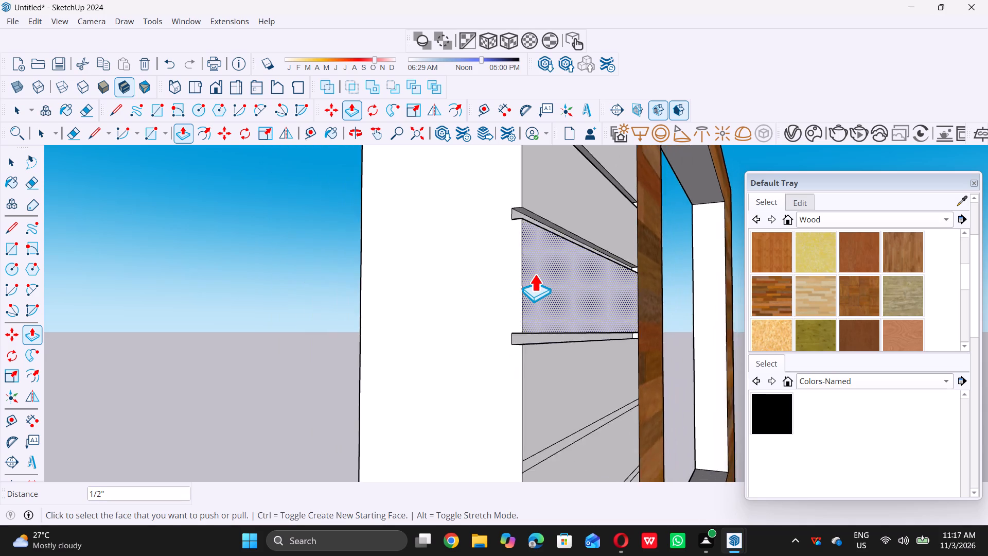
scroll(535, 274, "down", 17)
scroll(545, 317, "up", 5)
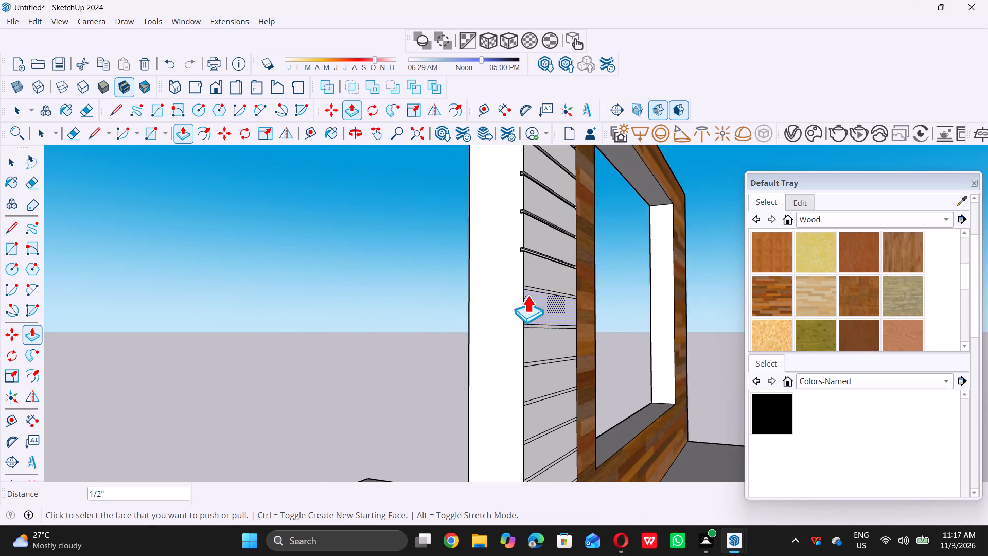
scroll(526, 289, "up", 16)
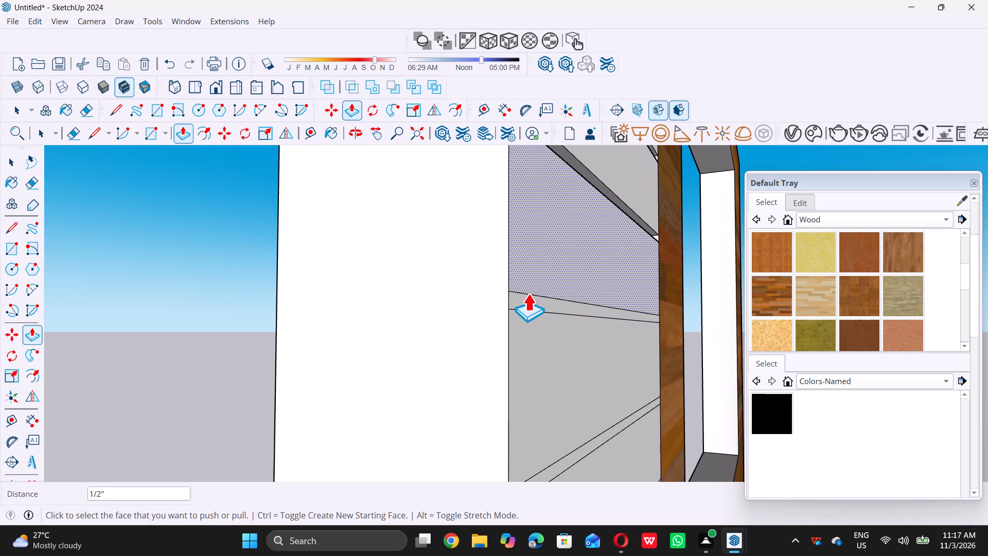
left_click(528, 296)
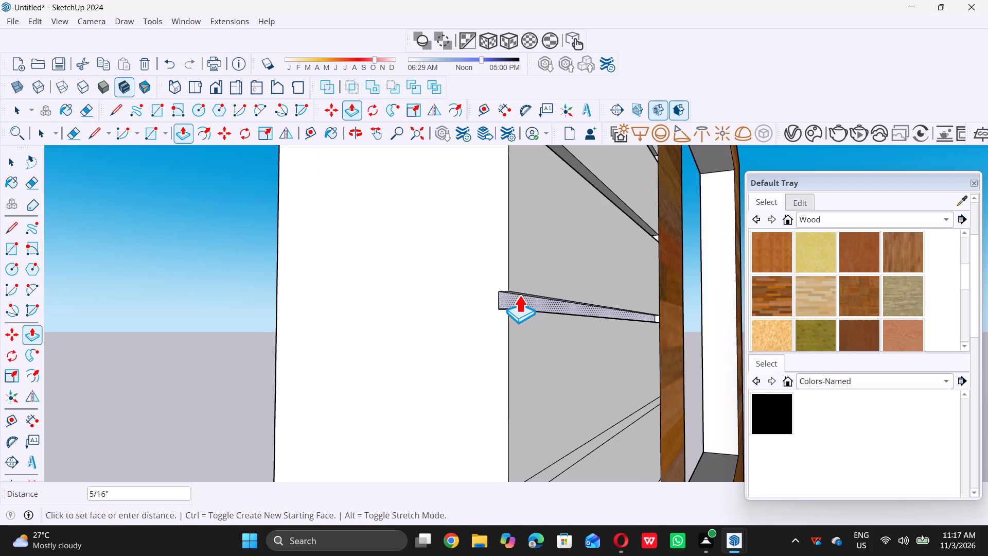
type("0.5")
key("shift+quotedbl")
key("Return")
Pull the eleventh thin band from the top of the white strip outward by repeating the last 0.5" Push/Pull distance.
scroll(527, 296, "down", 16)
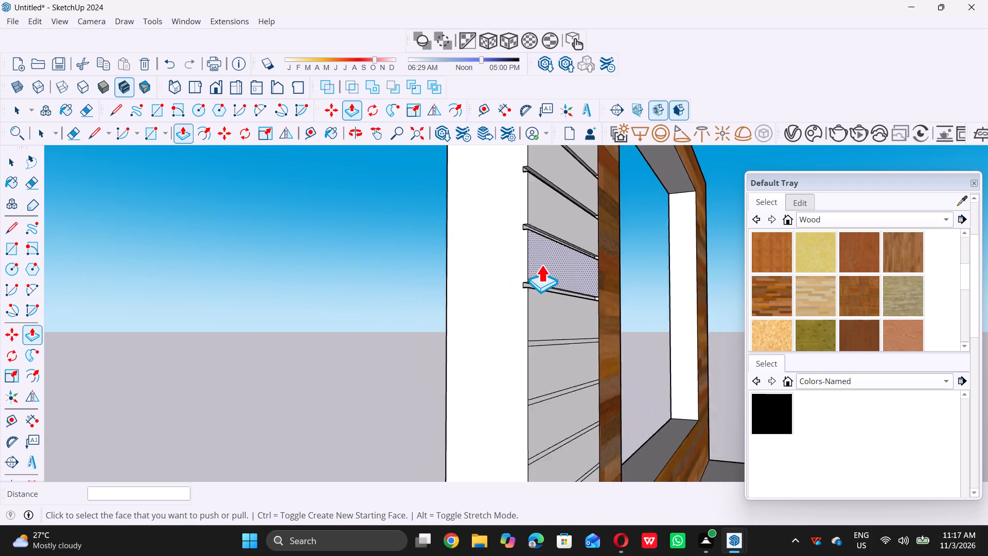
scroll(541, 265, "down", 10)
scroll(545, 303, "up", 11)
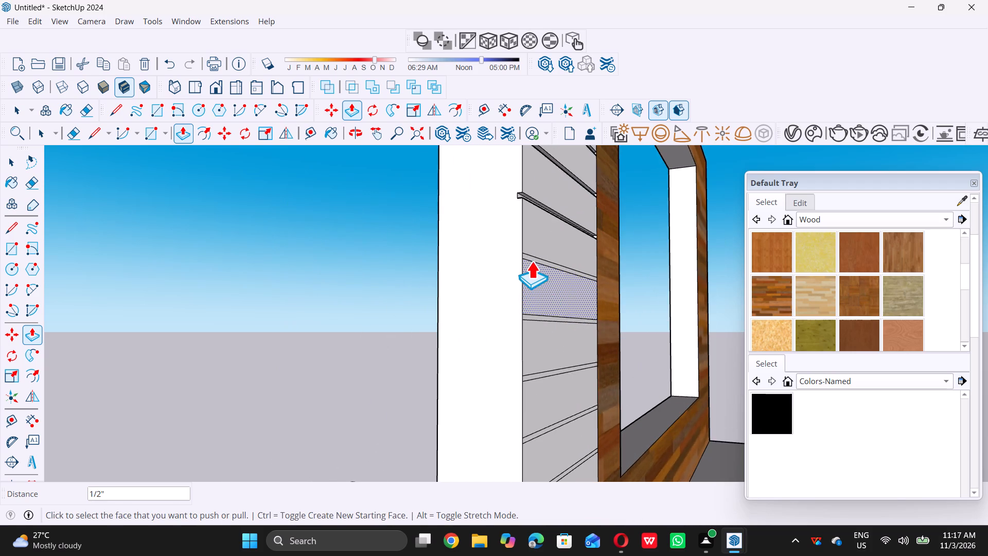
scroll(525, 251, "up", 15)
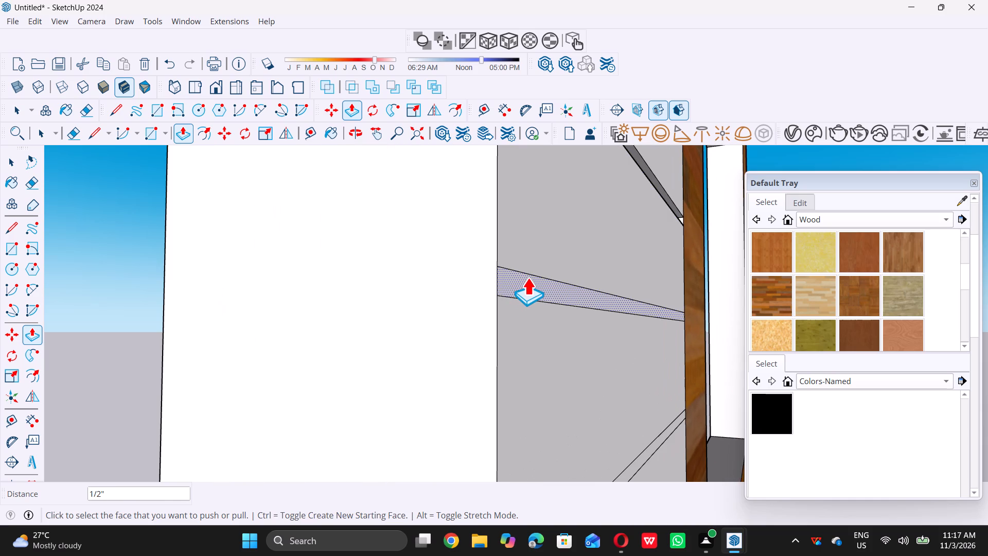
double_click(527, 277)
scroll(521, 282, "down", 8)
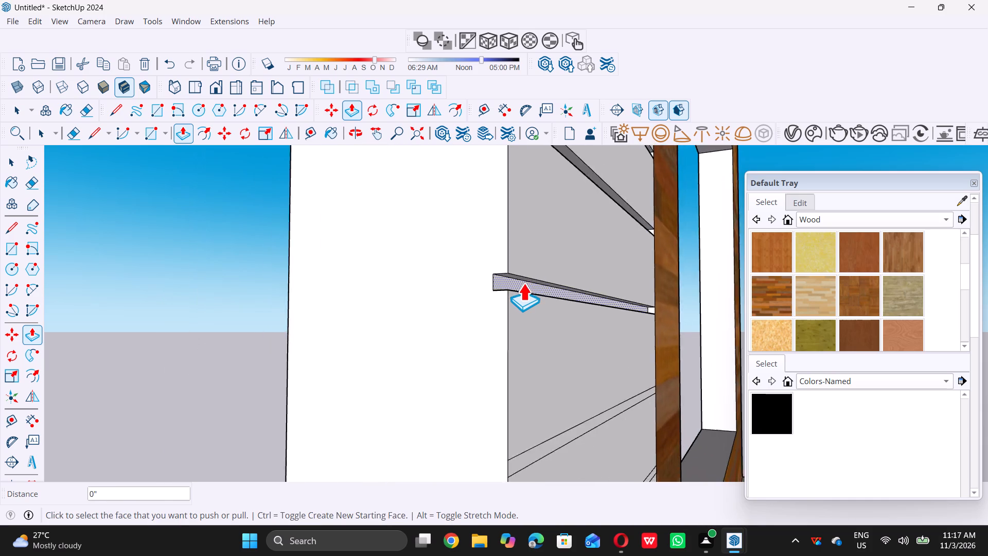
Pull the twelfth thin band from the top of the white strip outward by repeating the last 0.5" Push/Pull distance.
scroll(523, 283, "down", 13)
scroll(537, 321, "up", 12)
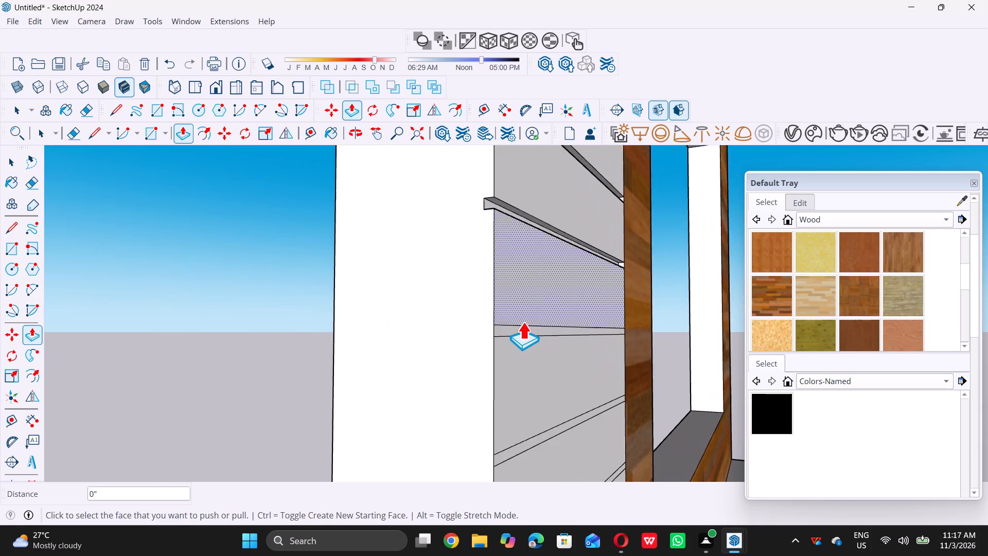
scroll(523, 322, "up", 3)
double_click(518, 329)
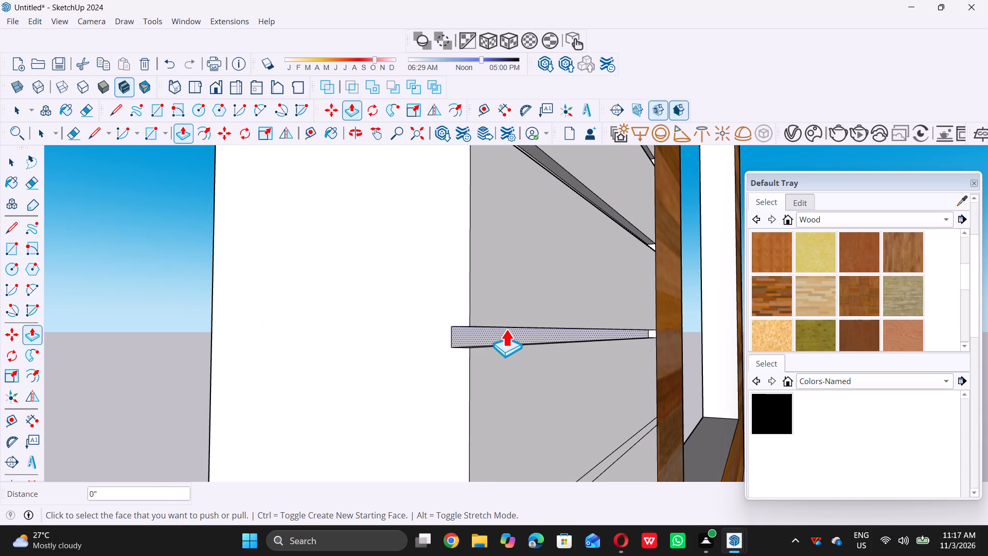
Pull the thirteenth thin band from the top of the white strip outward by 0.5".
scroll(565, 354, "down", 20)
scroll(565, 354, "down", 2)
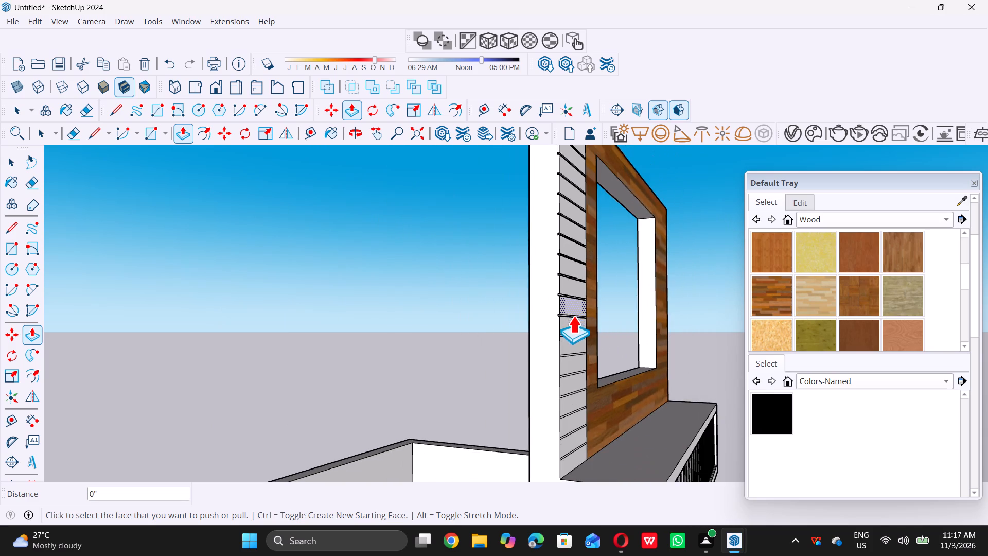
scroll(568, 339, "up", 18)
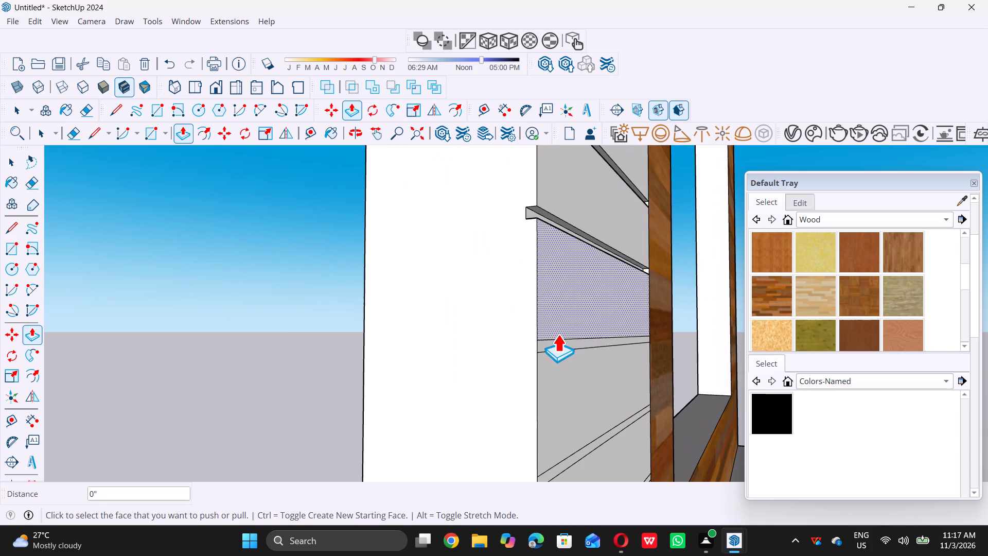
scroll(553, 338, "up", 1)
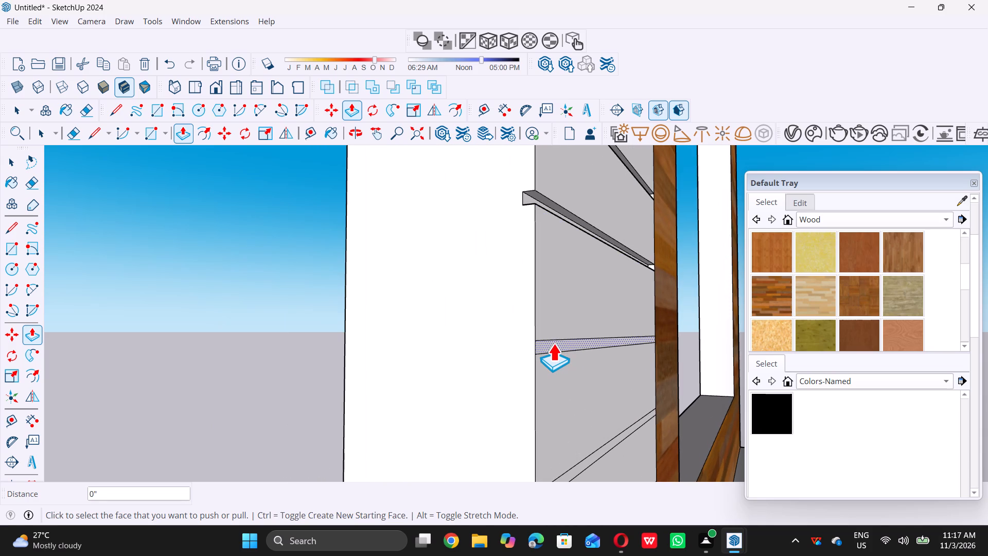
left_click(554, 341)
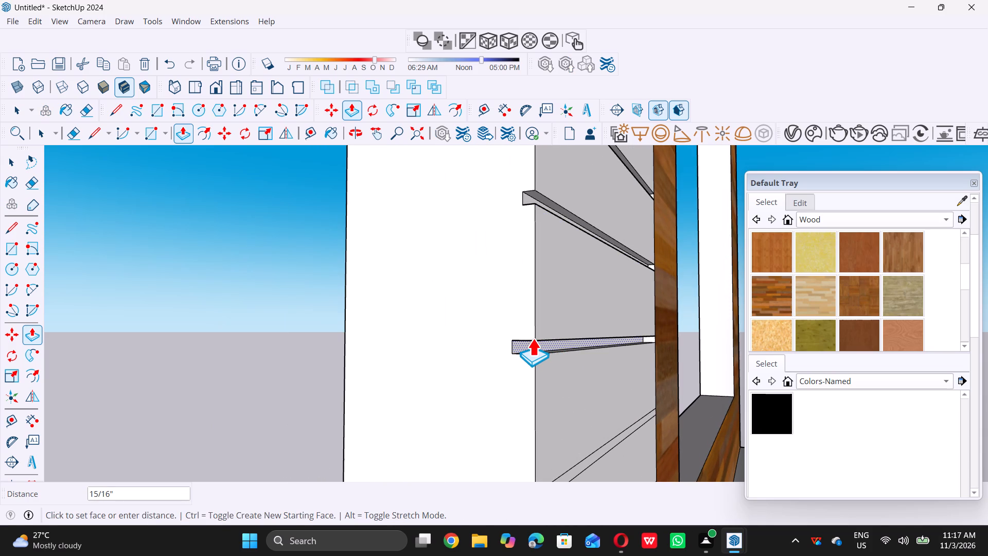
type("0.5")
key("shift+quotedbl")
key("Return")
Pull the fourteenth thin band from the top of the white strip outward by 0.5".
scroll(534, 337, "down", 6)
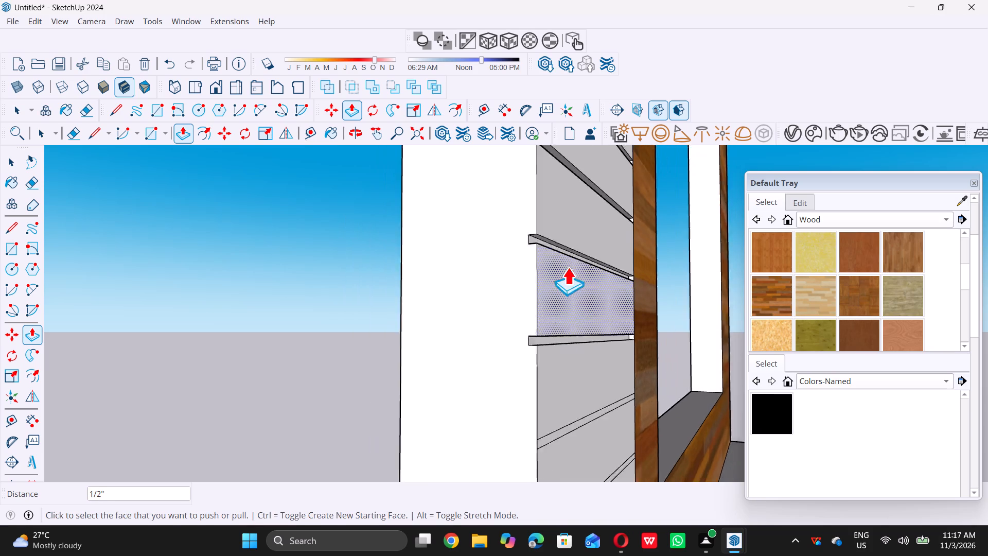
scroll(568, 267, "down", 9)
scroll(566, 336, "up", 13)
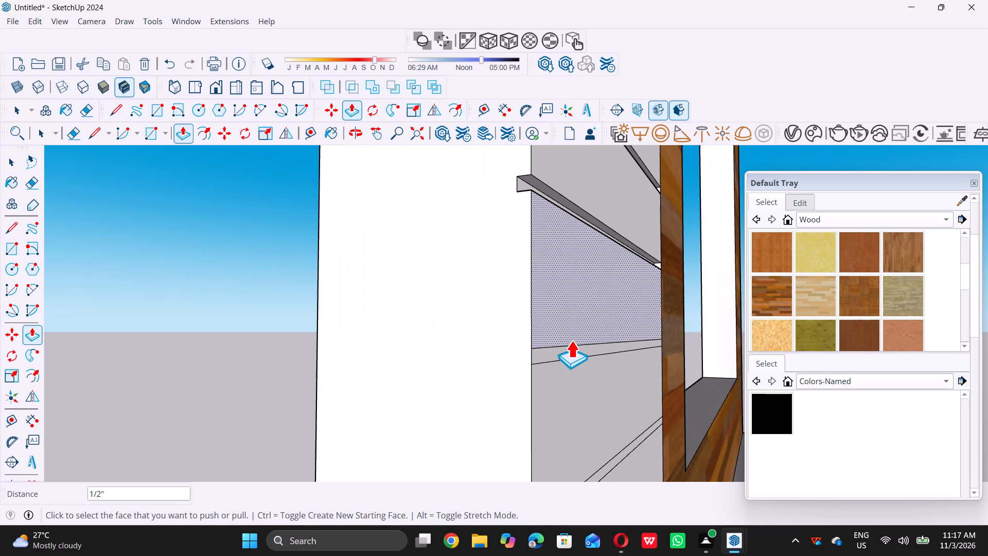
left_click(558, 347)
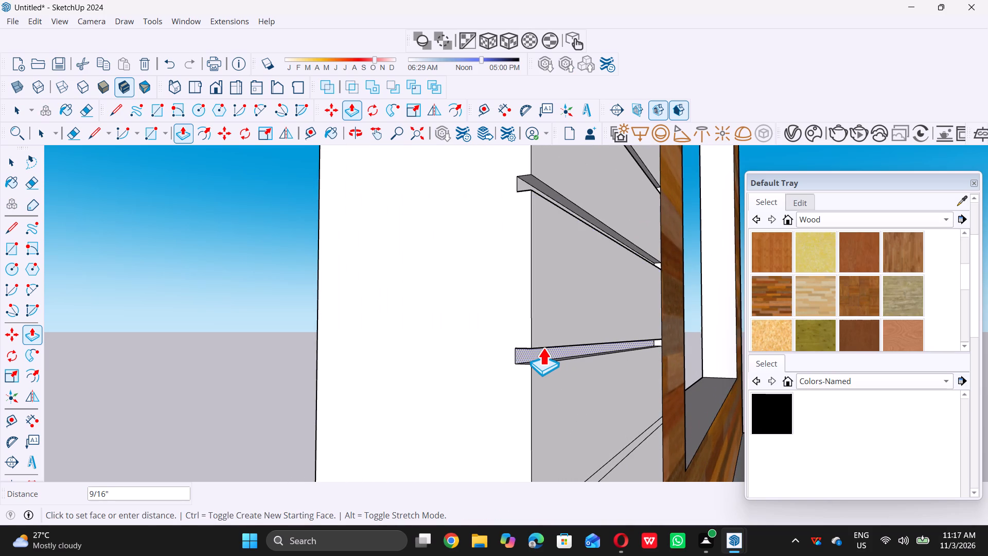
type("0.5\"")
key("Return")
Pull the fifteenth thin band from the top of the white strip outward by repeating the last 0.5" Push/Pull distance.
scroll(542, 347, "down", 10)
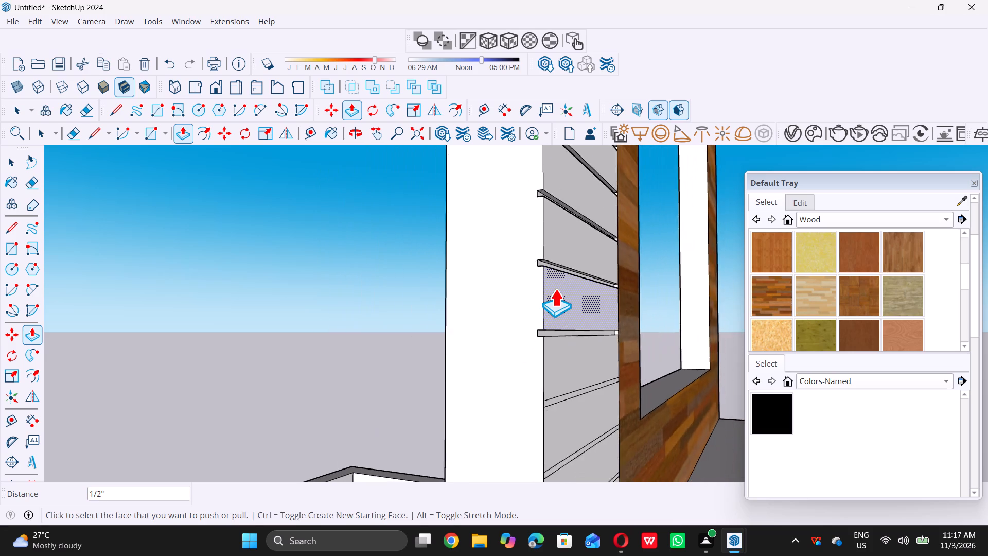
scroll(555, 289, "down", 14)
scroll(568, 319, "up", 9)
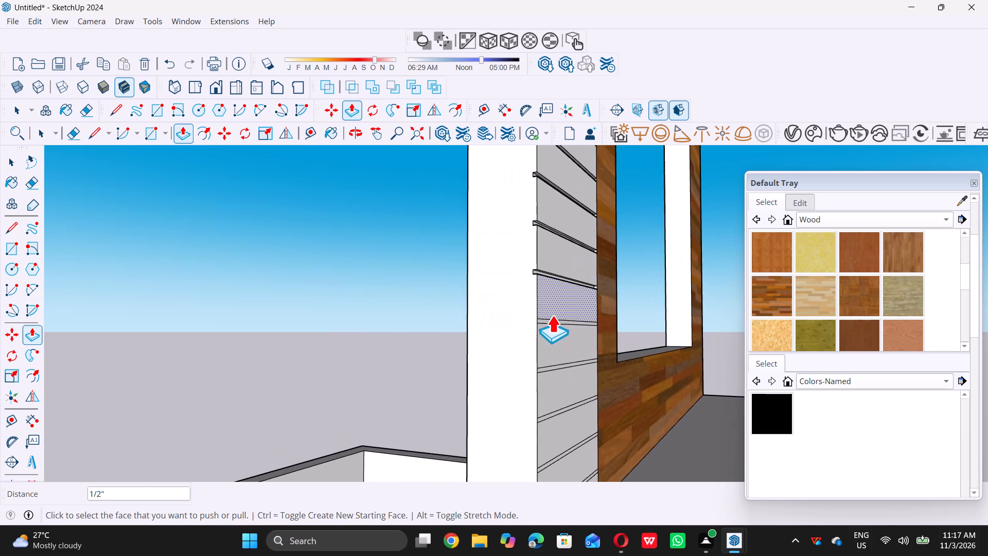
scroll(552, 316, "up", 10)
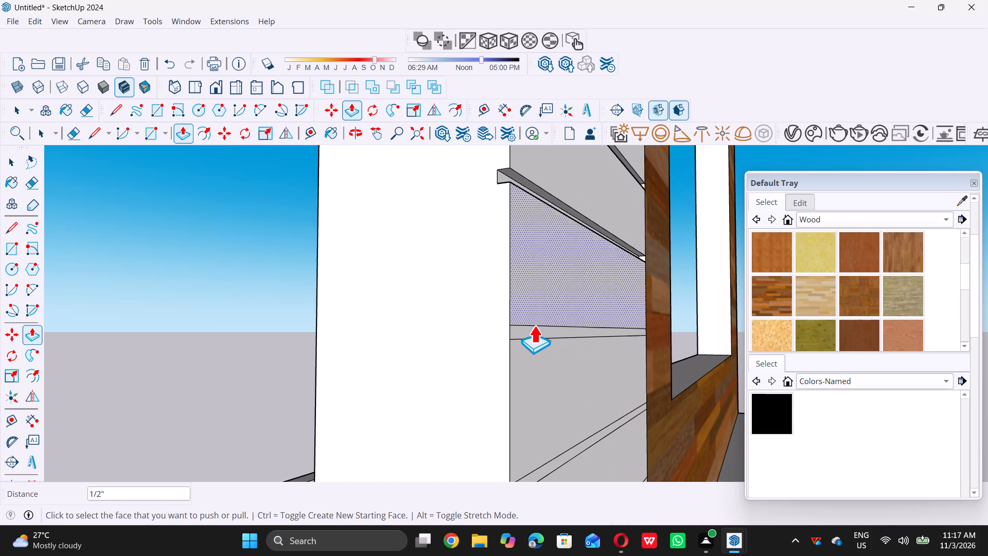
double_click(536, 327)
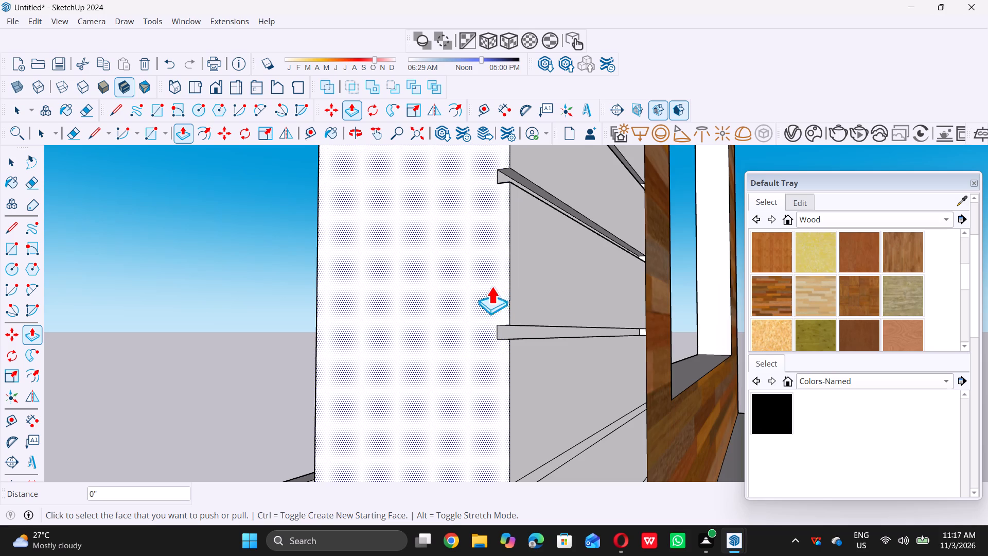
Pull the sixteenth thin band from the top of the white strip outward by 0.5", aligning it with the raised band above.
scroll(506, 324, "down", 16)
scroll(546, 351, "up", 7)
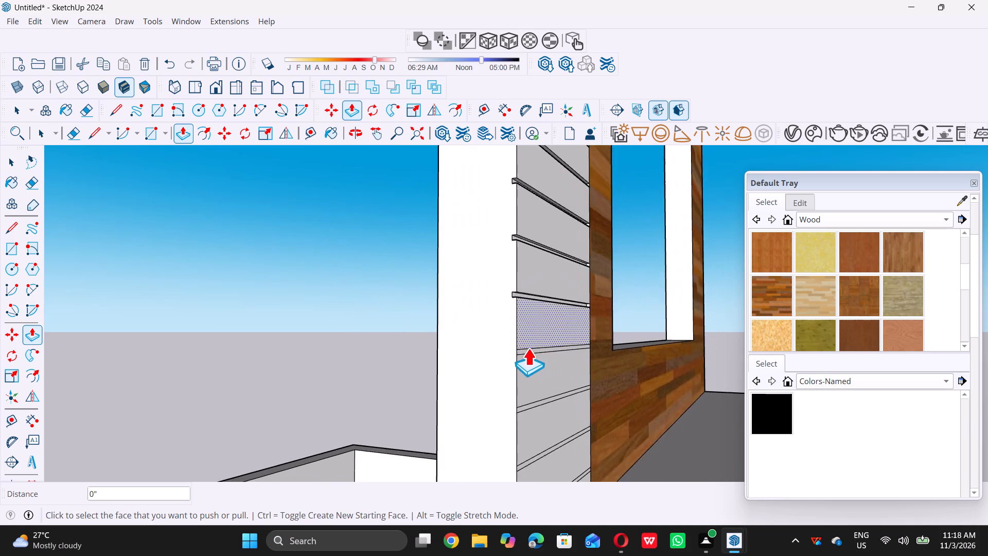
scroll(528, 348, "up", 9)
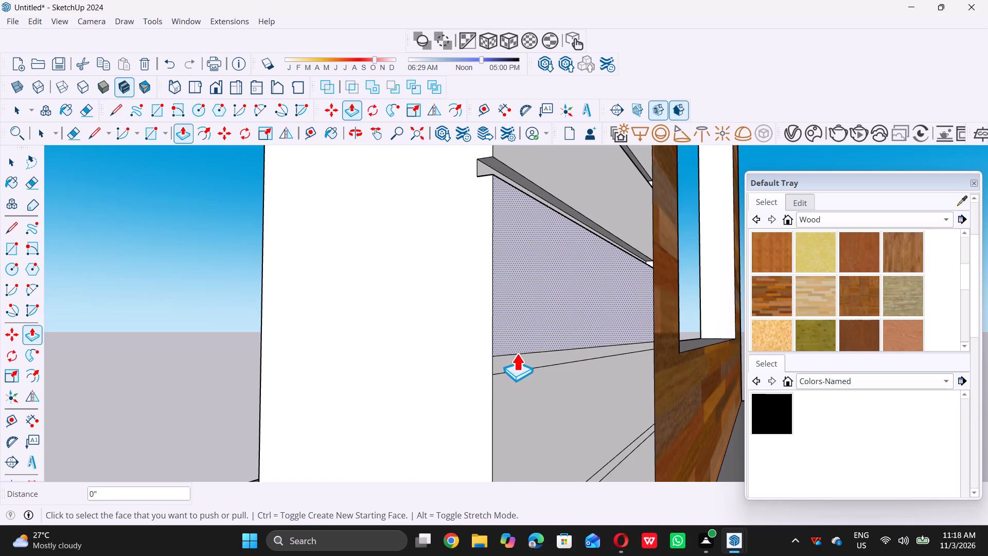
double_click(515, 354)
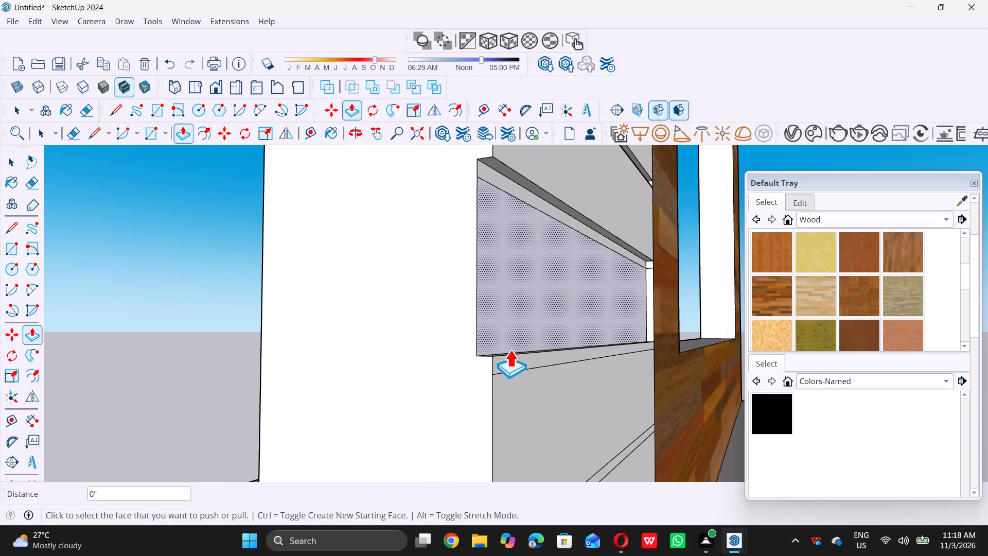
key("ctrl+z")
left_click(514, 356)
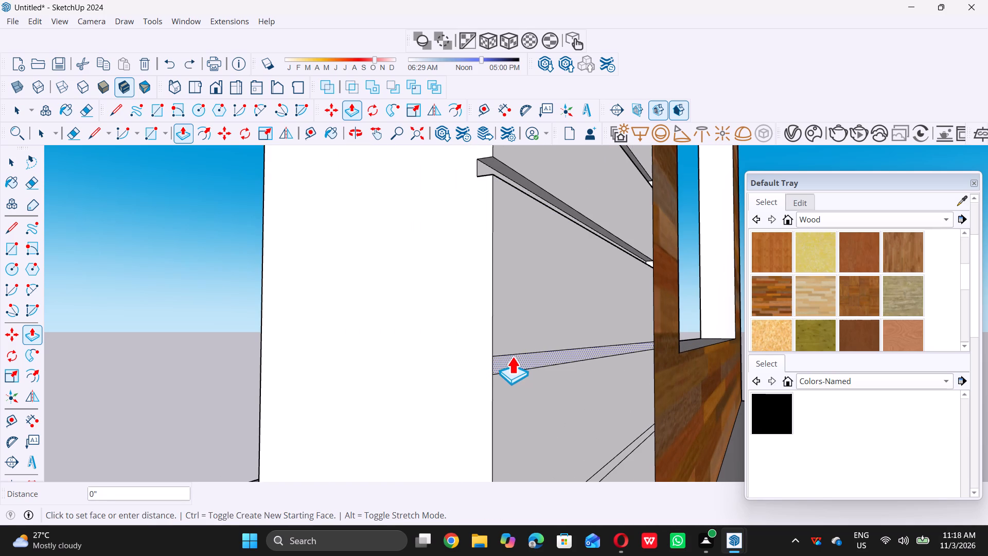
double_click(476, 165)
Pull the seventeenth thin band from the top of the white strip outward by 0.5", aligning it with a raised band above.
scroll(482, 177, "down", 16)
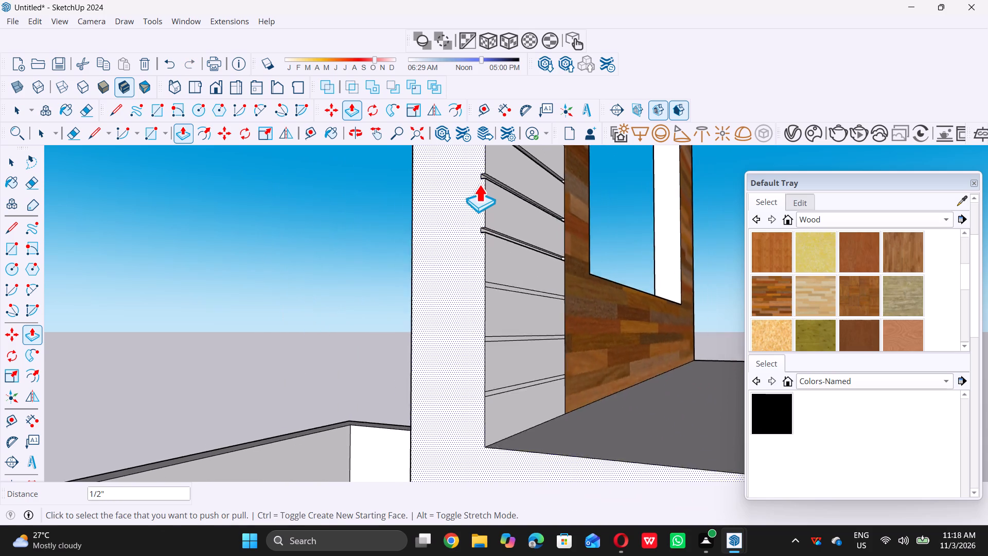
scroll(479, 184, "down", 9)
scroll(490, 243, "up", 9)
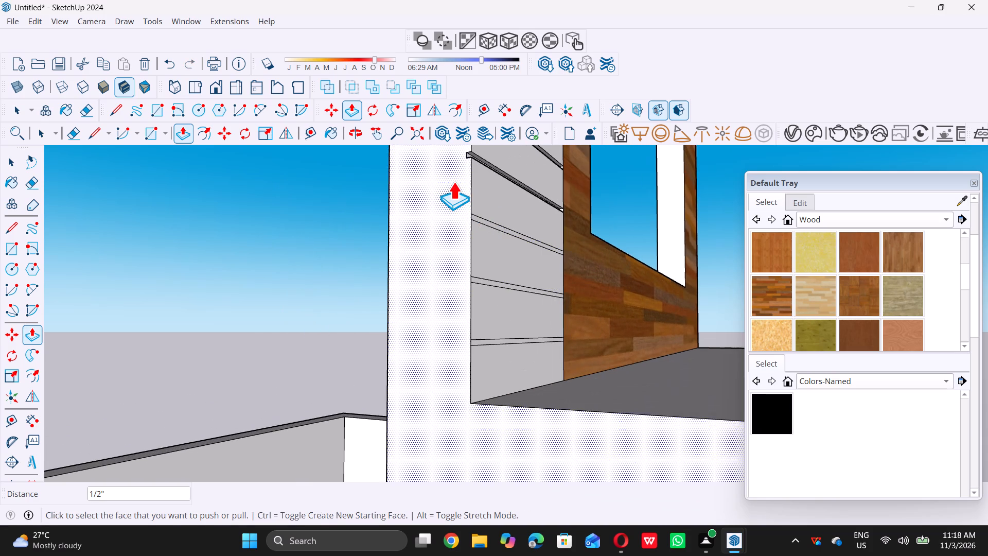
scroll(453, 182, "up", 1)
middle_click_drag(453, 182, 468, 190)
scroll(497, 215, "up", 10)
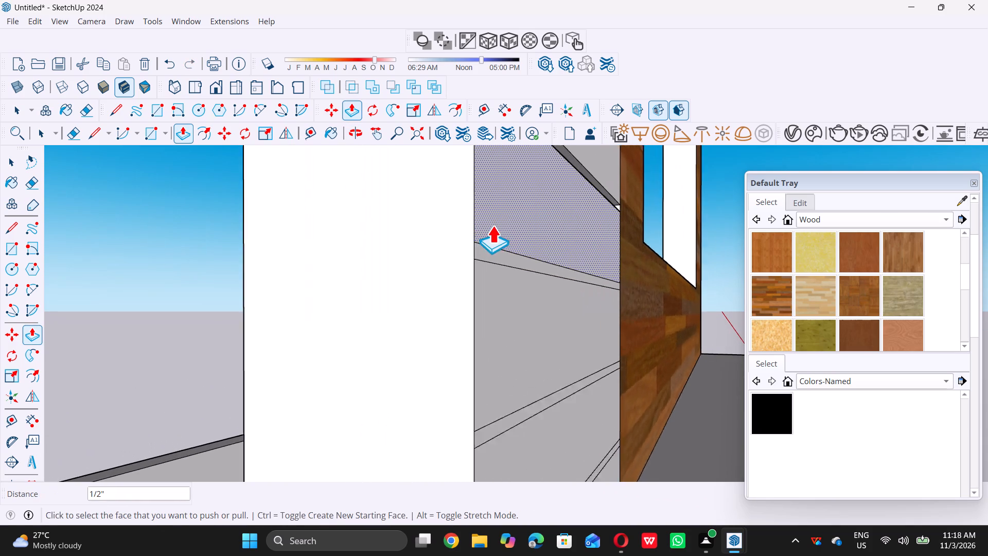
scroll(492, 225, "up", 5)
left_click(510, 267)
scroll(510, 269, "down", 5)
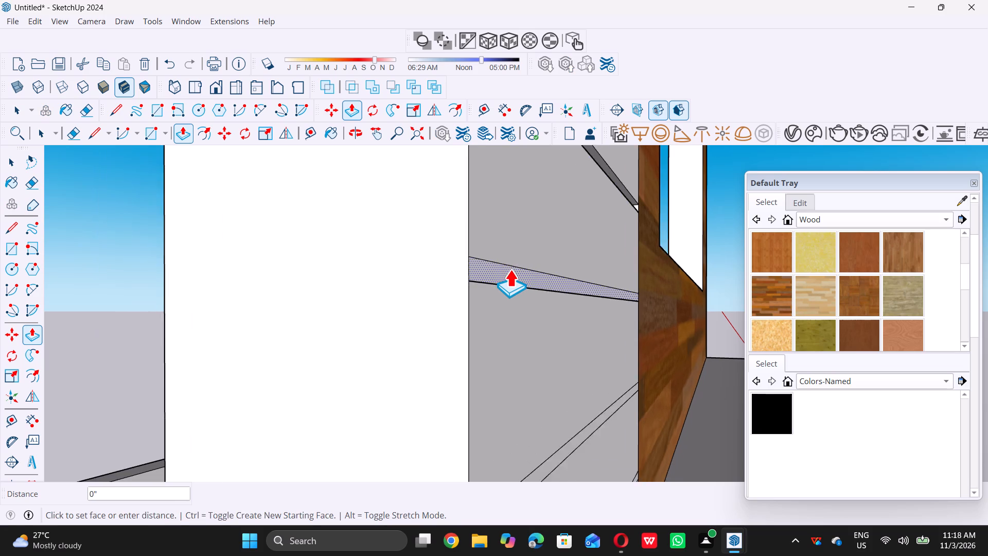
scroll(510, 269, "down", 4)
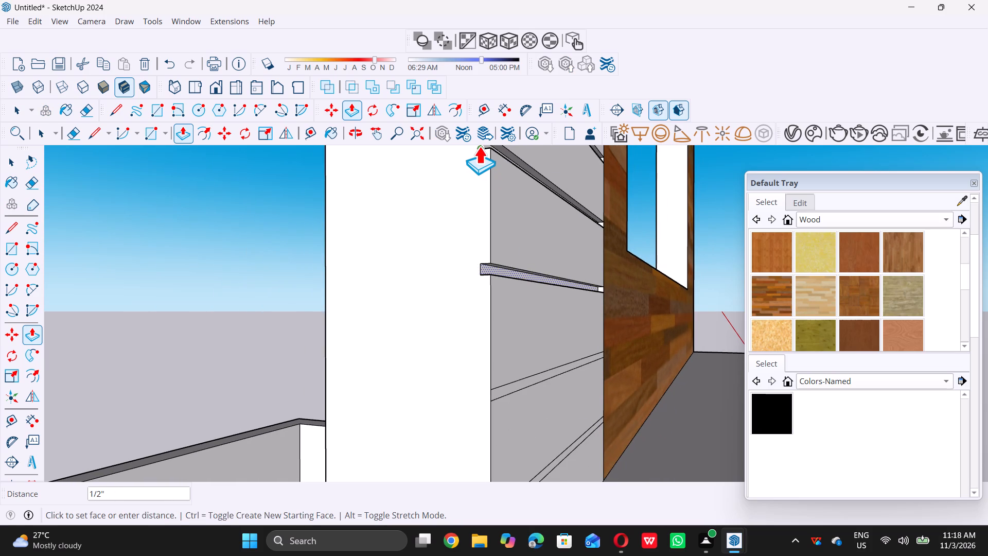
double_click(479, 146)
Pull the eighteenth thin band from the top of the white strip outward by repeating the last 0.5" Push/Pull distance.
scroll(490, 222, "down", 6)
scroll(523, 337, "up", 7)
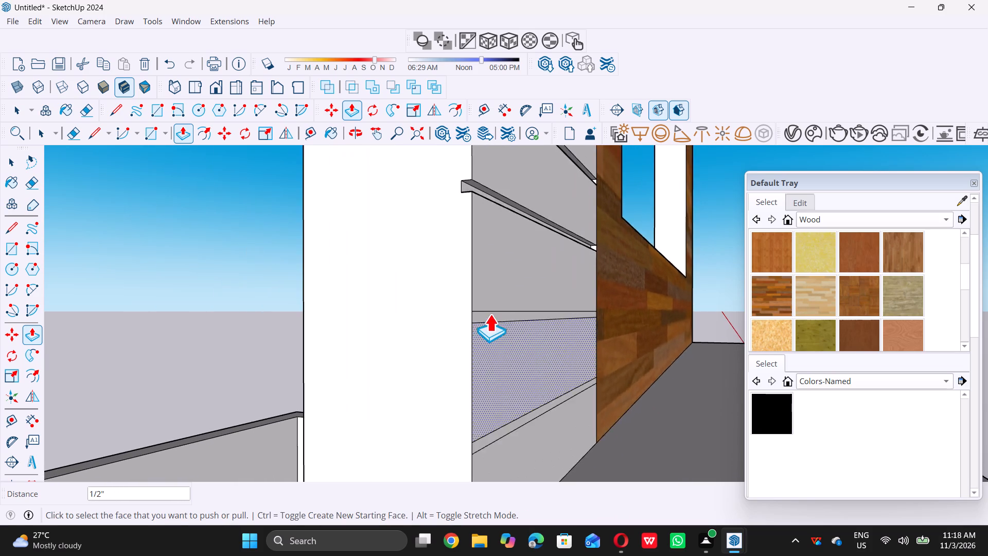
scroll(490, 314, "up", 7)
double_click(484, 324)
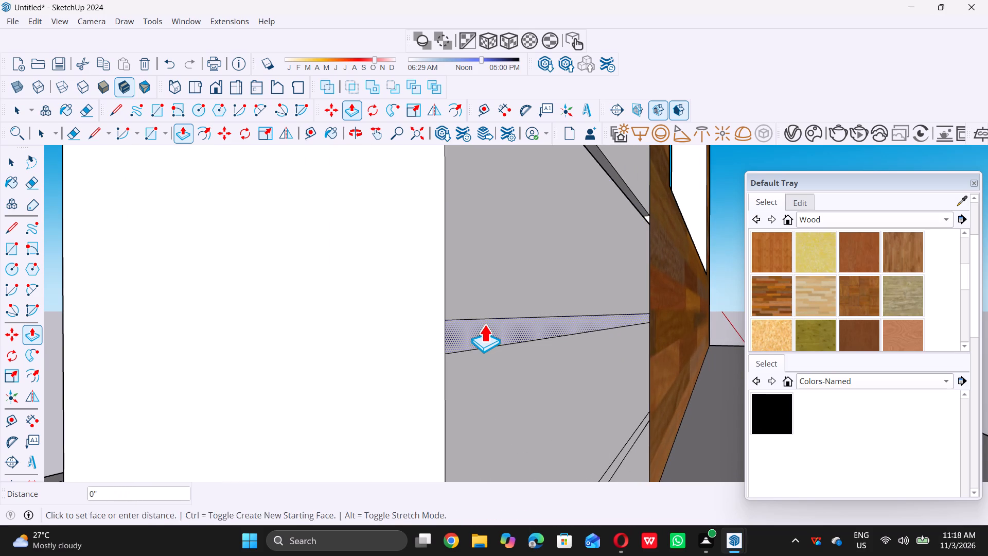
Pull the lowest thin band of the white strip outward by repeating the last 0.5" Push/Pull distance, and leave the Push/Pull tool.
scroll(485, 325, "down", 5)
scroll(488, 325, "down", 17)
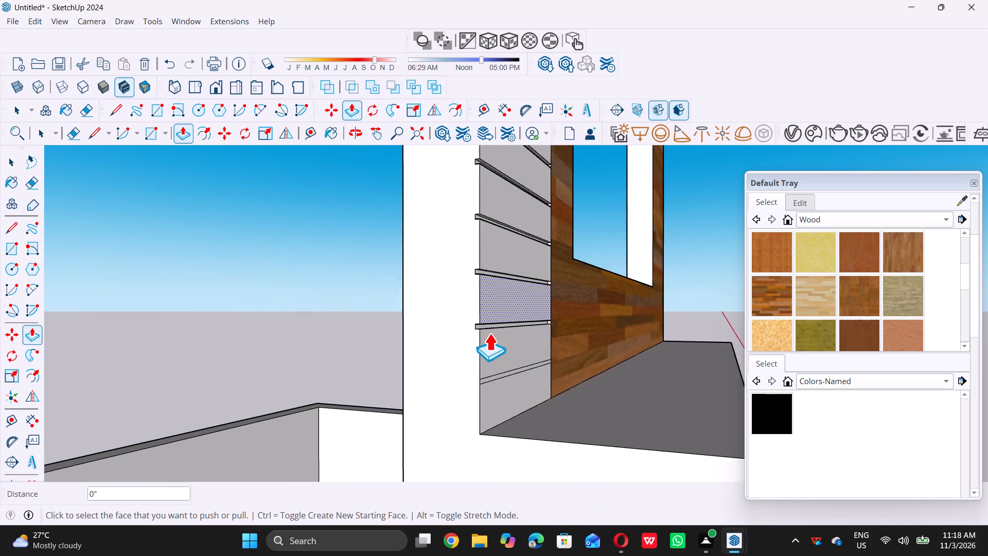
scroll(486, 390, "up", 15)
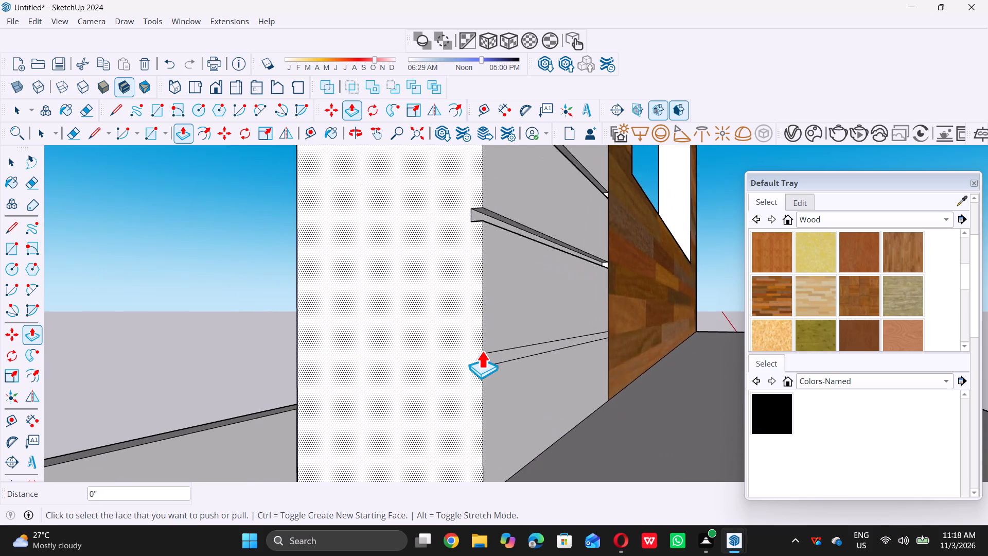
double_click(505, 356)
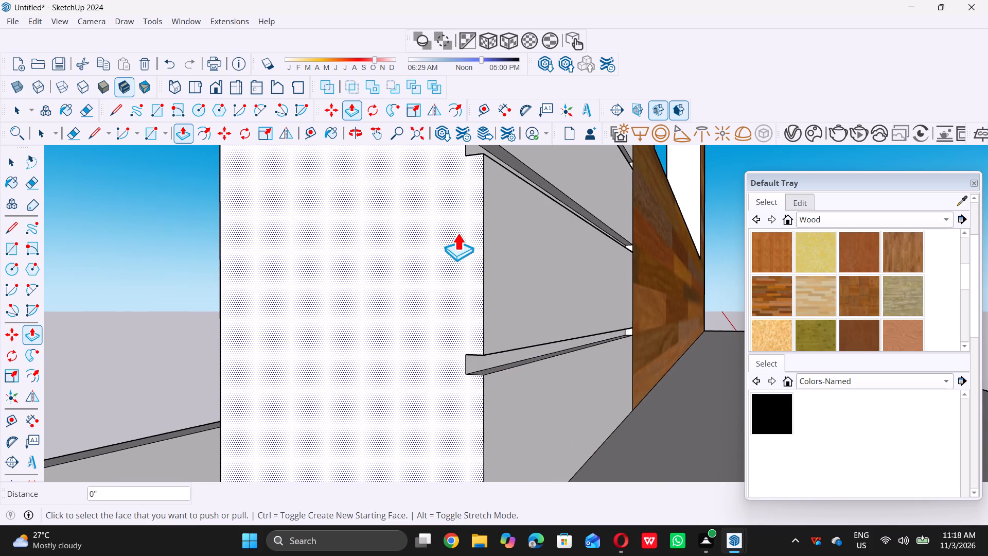
key("space")
Examine the raised bands of the white strip and the whole storefront from the front.
scroll(466, 269, "down", 12)
scroll(468, 332, "up", 1)
scroll(467, 335, "down", 3)
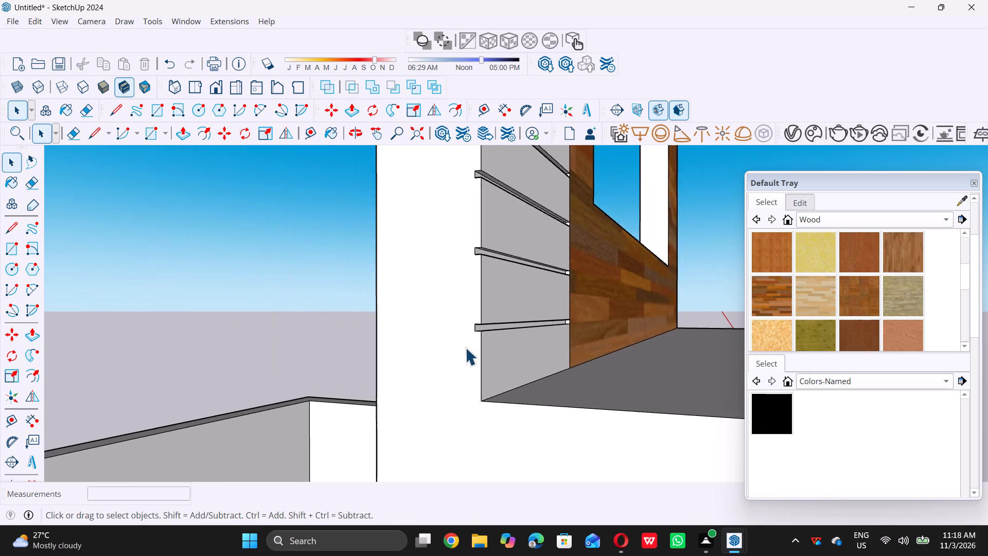
scroll(465, 347, "down", 20)
scroll(465, 347, "down", 6)
middle_click_drag(568, 280, 274, 265)
middle_click(274, 265)
middle_click_drag(274, 265, 331, 281)
scroll(331, 281, "down", 2)
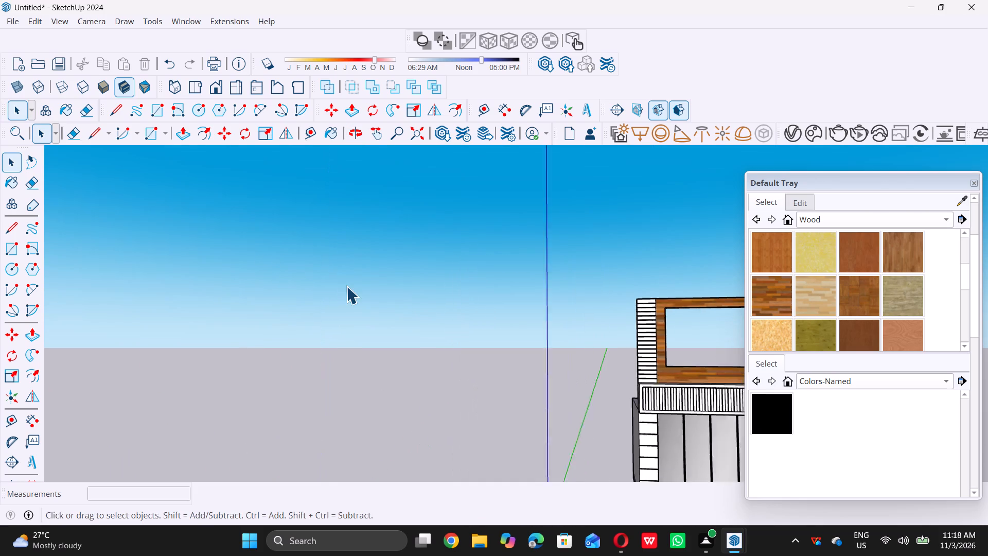
scroll(346, 286, "down", 9)
middle_click_drag(451, 317, 490, 345)
scroll(862, 312, "down", 2)
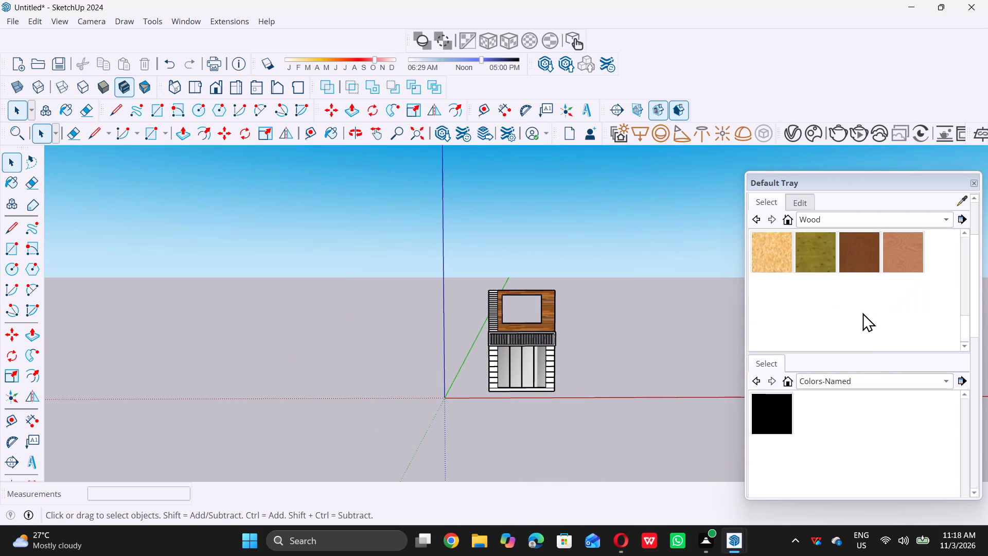
Switch the upper material library to the Colors-Named collection.
scroll(862, 312, "down", 2)
scroll(817, 289, "down", 1)
scroll(811, 260, "up", 6)
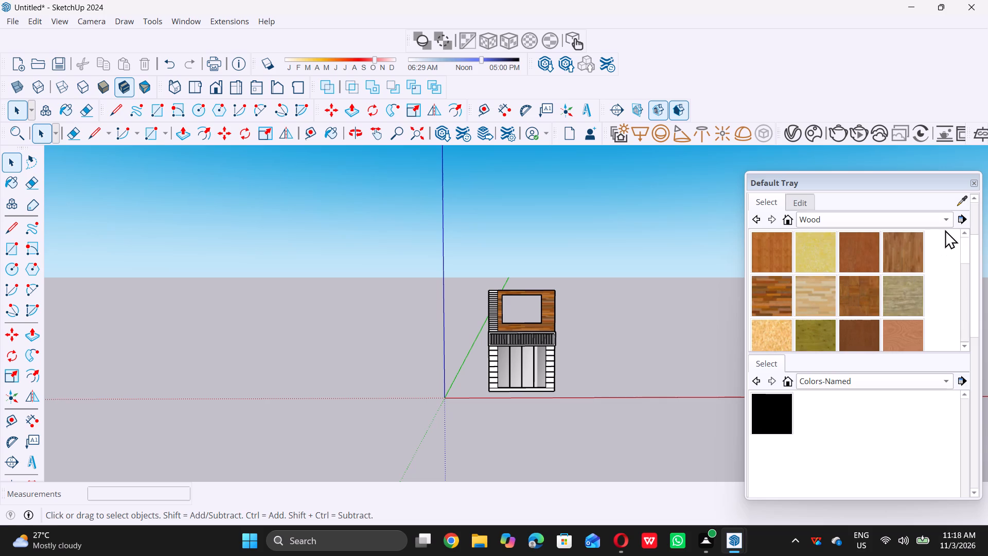
double_click(947, 218)
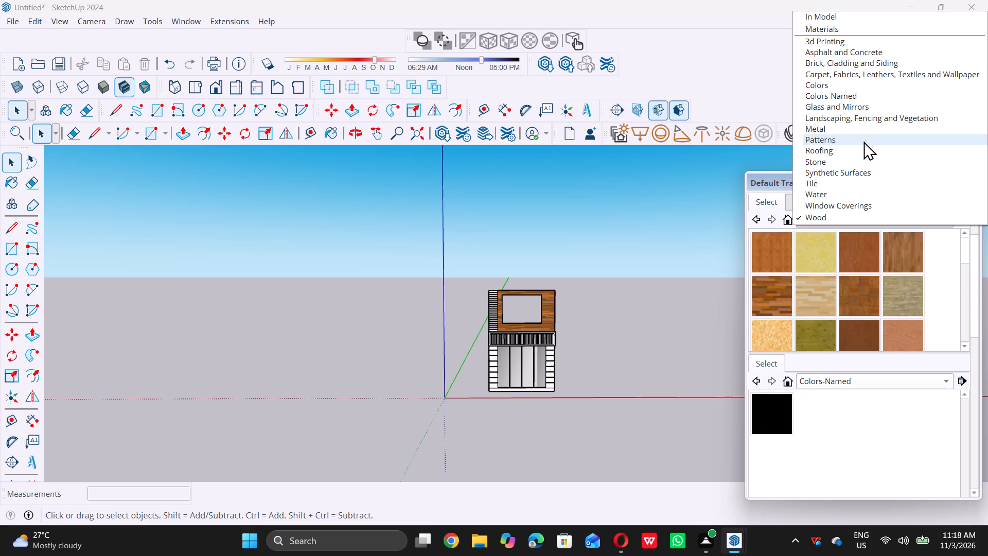
triple_click(838, 95)
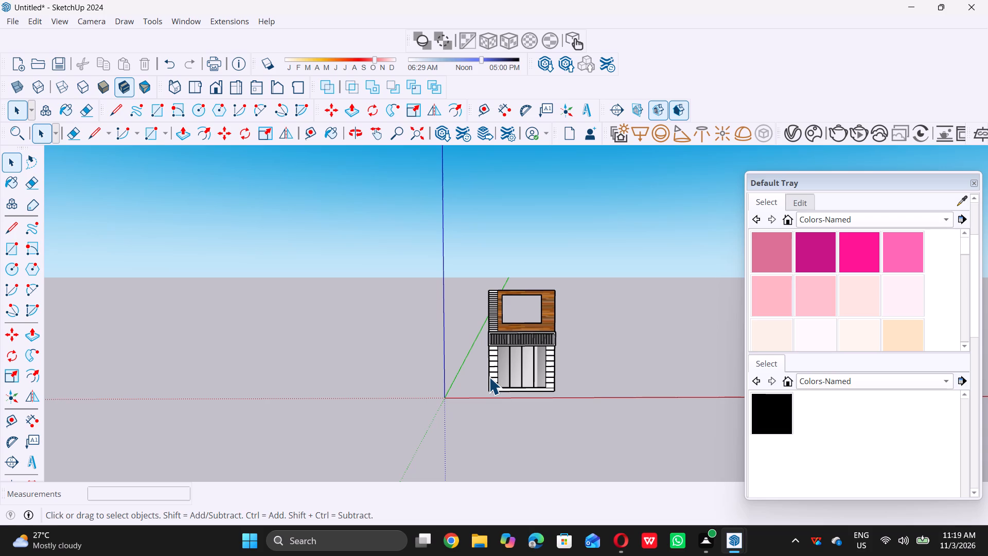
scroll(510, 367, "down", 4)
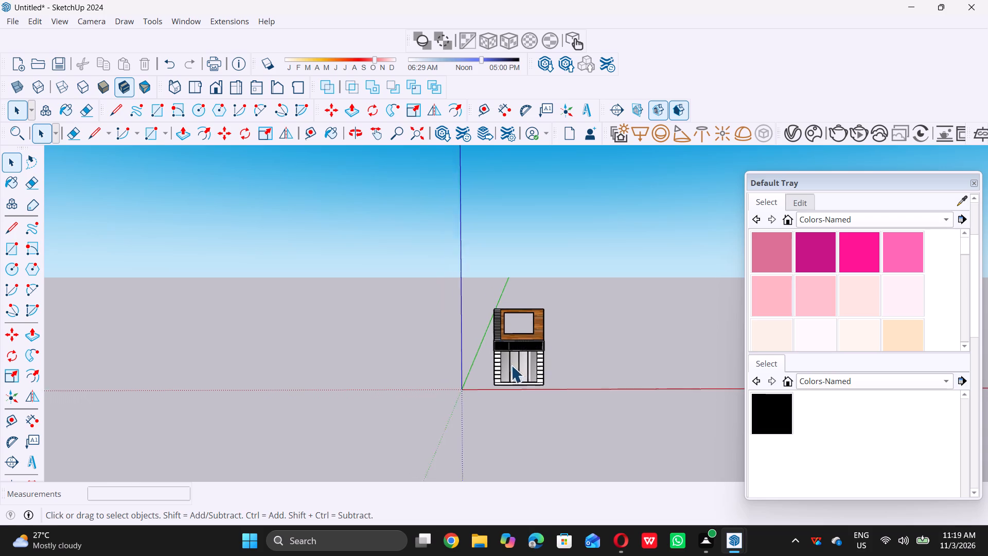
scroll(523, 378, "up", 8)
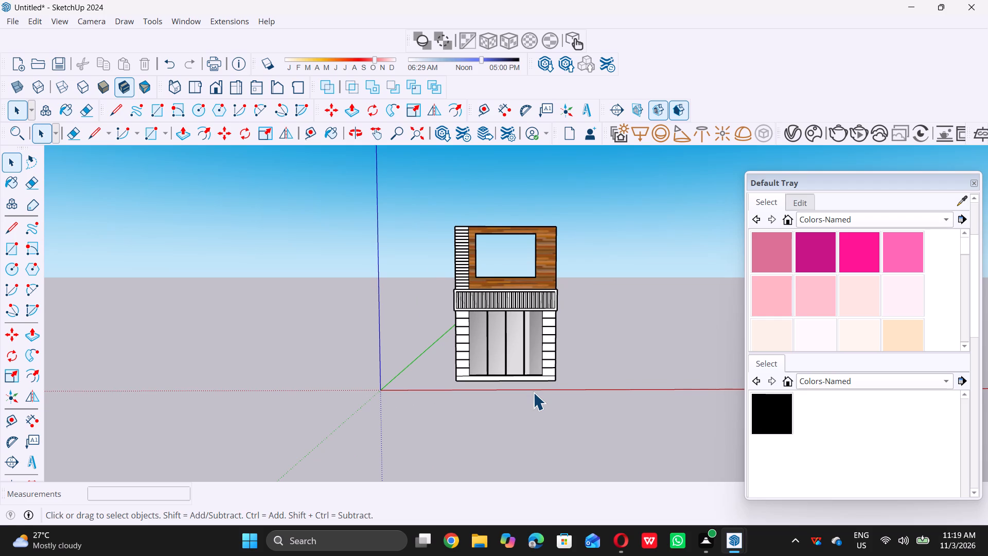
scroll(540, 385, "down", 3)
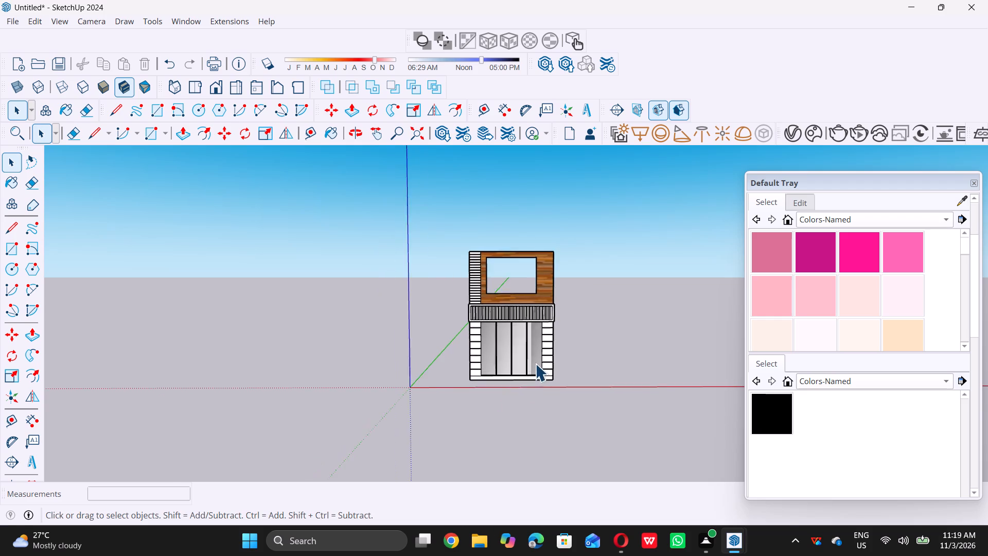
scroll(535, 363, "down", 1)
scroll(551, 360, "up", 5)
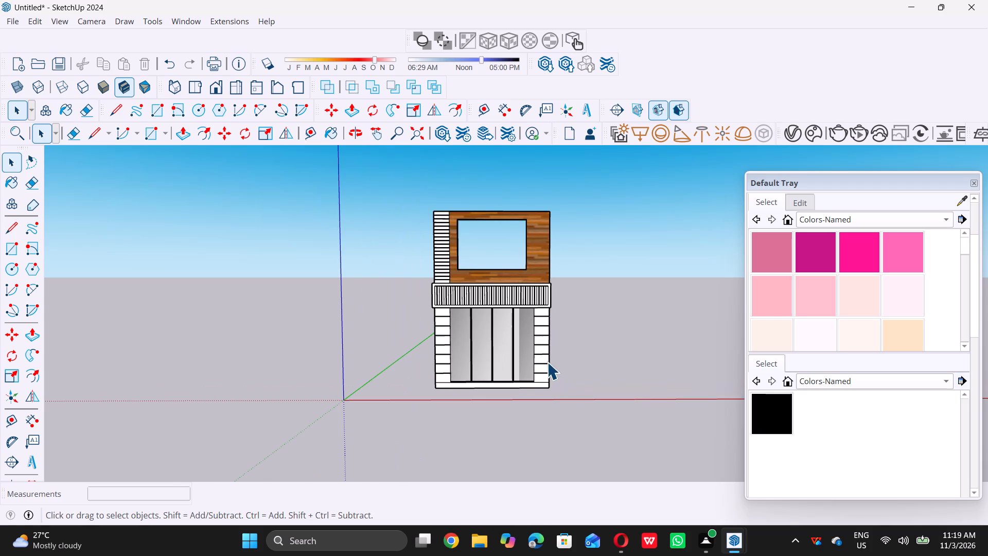
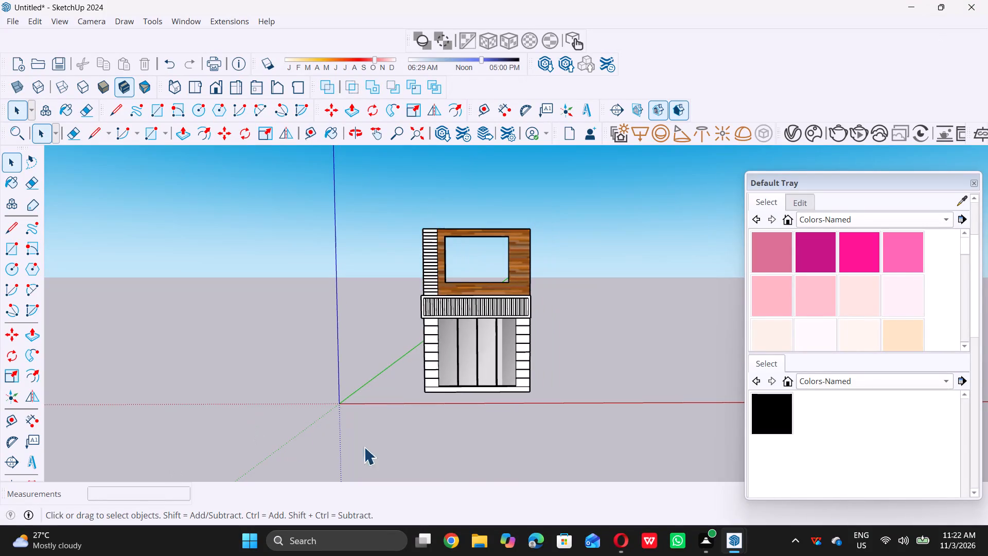
Examine the storefront facade from the front and from a raised corner view.
scroll(530, 442, "down", 5)
middle_click_drag(522, 371, 541, 330)
scroll(541, 330, "up", 3)
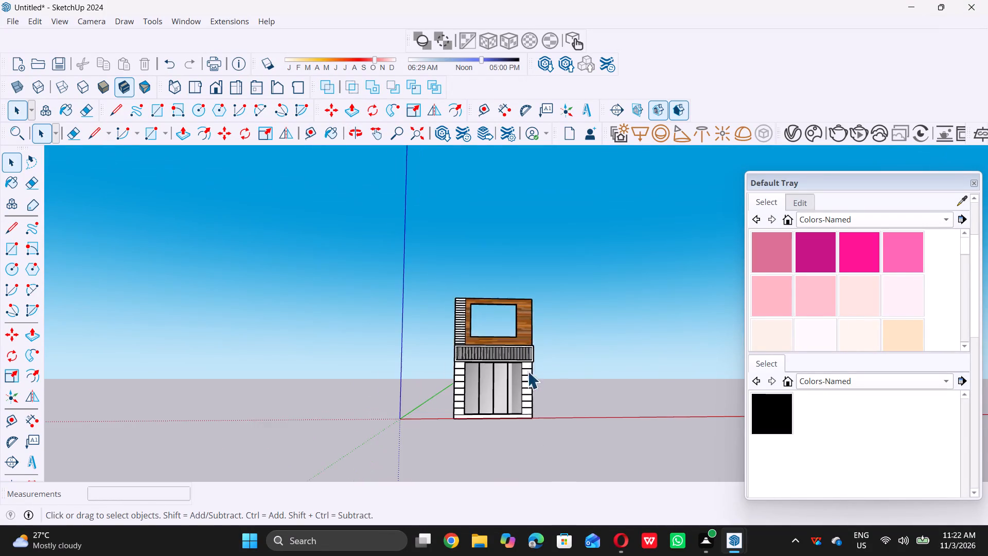
scroll(527, 371, "up", 3)
scroll(556, 355, "down", 5)
middle_click_drag(599, 309, 666, 360)
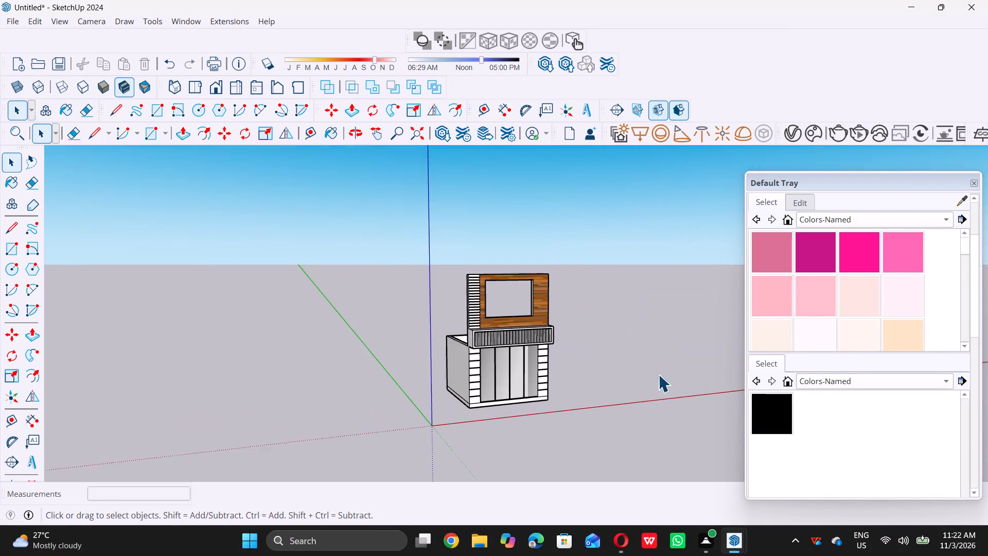
middle_click_drag(511, 305, 590, 339)
scroll(562, 302, "up", 8)
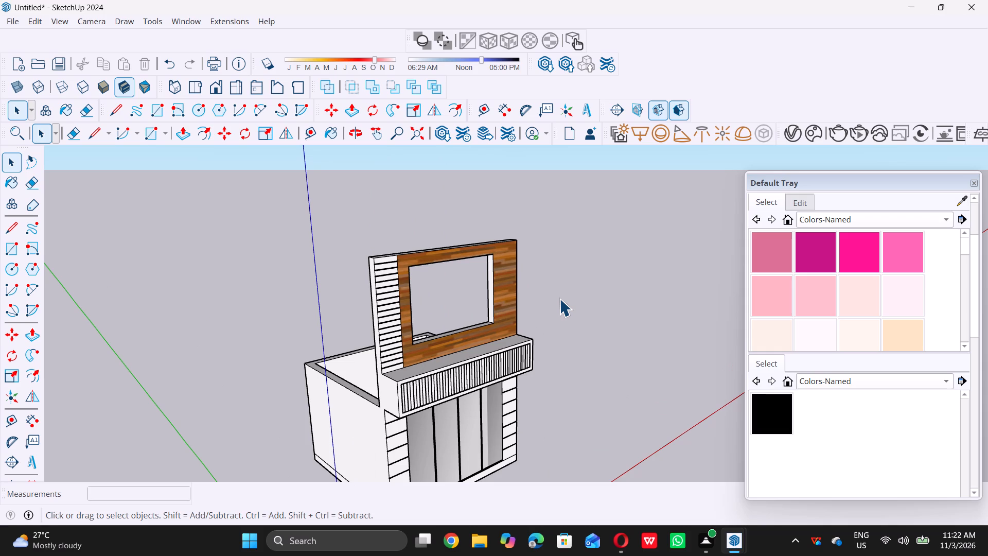
scroll(414, 262, "down", 4)
middle_click_drag(393, 293, 412, 288)
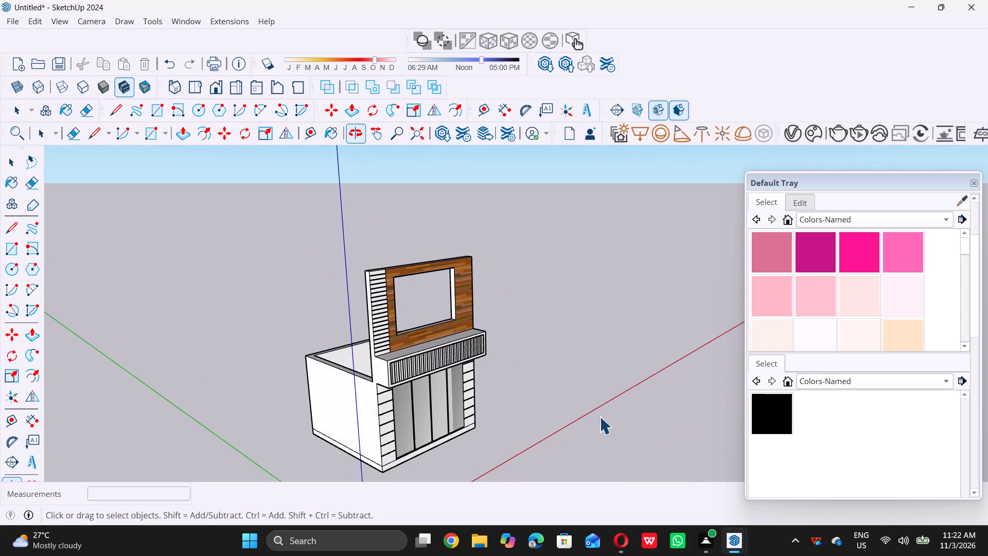
Pick black from the Colors-Named collection and paint the front faces of the top two raised bands on the white strip.
scroll(359, 261, "up", 4)
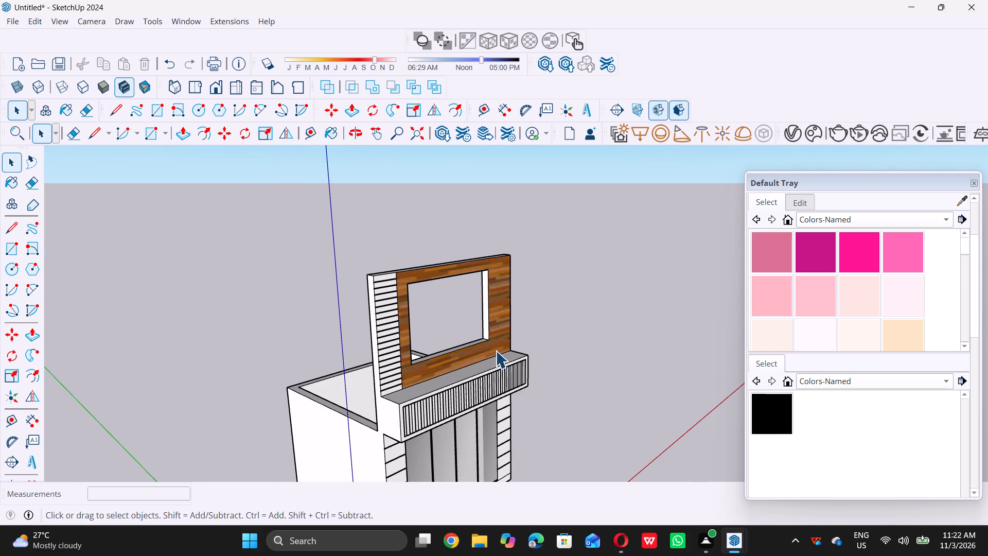
double_click(767, 409)
scroll(395, 281, "up", 8)
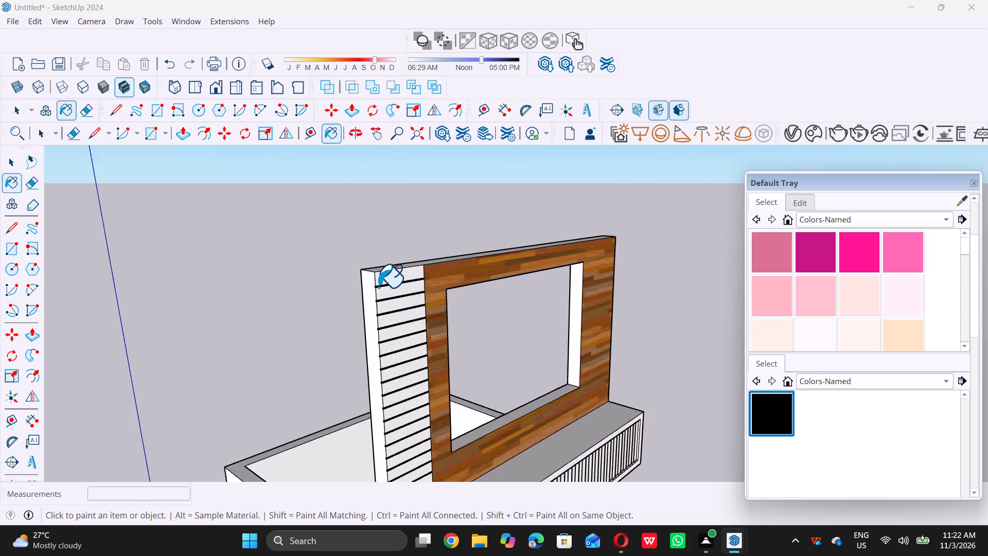
scroll(378, 287, "up", 20)
scroll(378, 287, "up", 6)
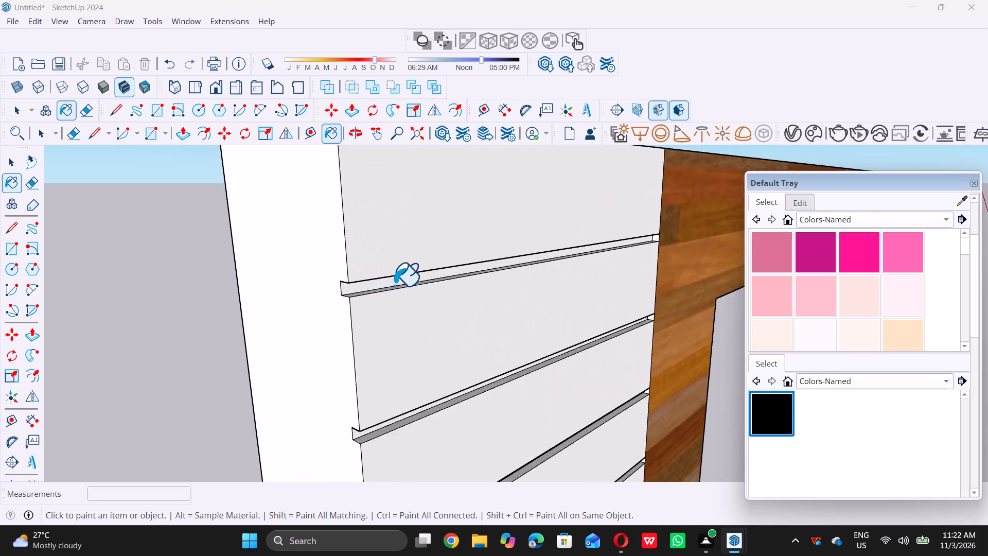
scroll(394, 285, "up", 4)
left_click(394, 279)
scroll(393, 277, "down", 14)
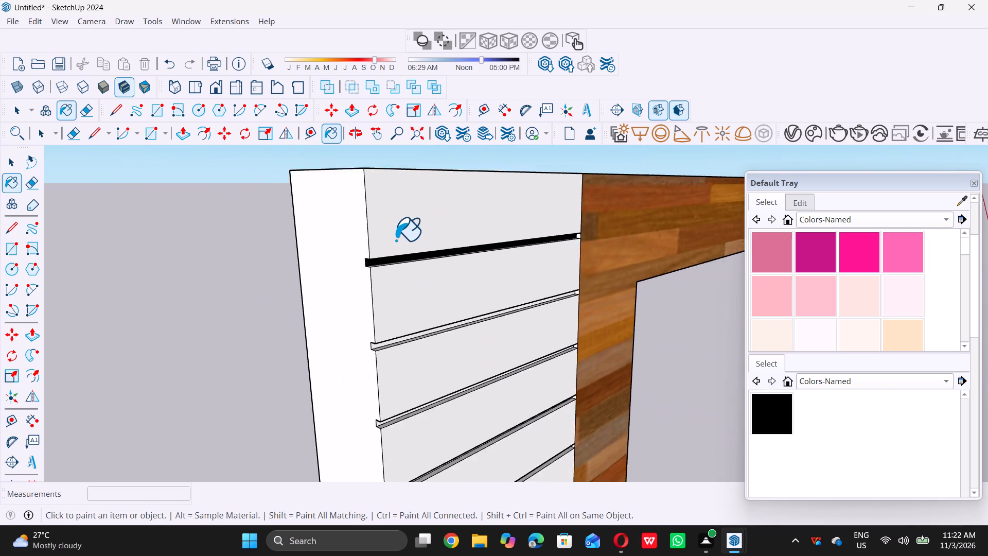
scroll(396, 240, "down", 7)
scroll(385, 303, "up", 17)
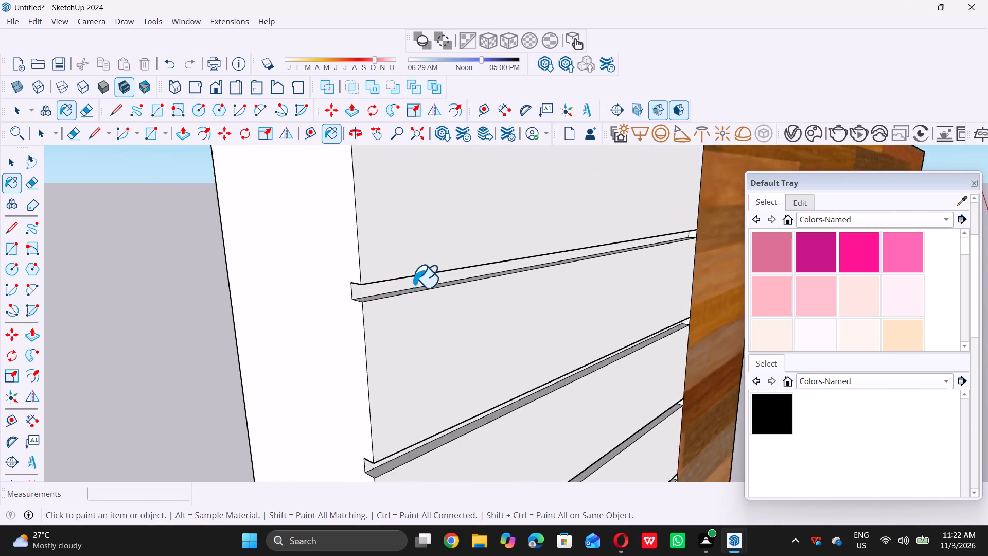
scroll(413, 287, "up", 3)
left_click(414, 279)
Paint the front faces of the third, fourth and fifth raised bands from the top of the white strip black.
scroll(413, 278, "down", 13)
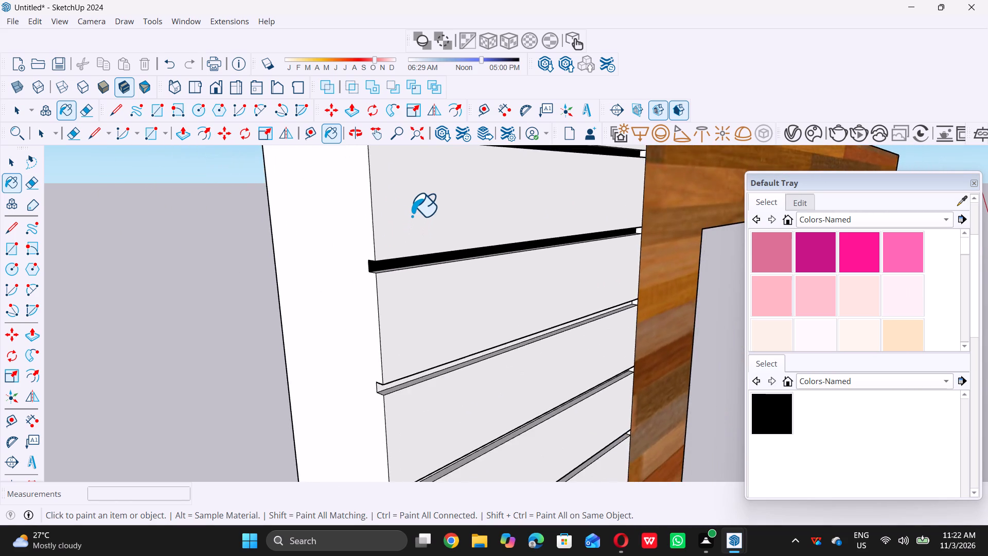
scroll(412, 216, "down", 6)
scroll(410, 292, "up", 20)
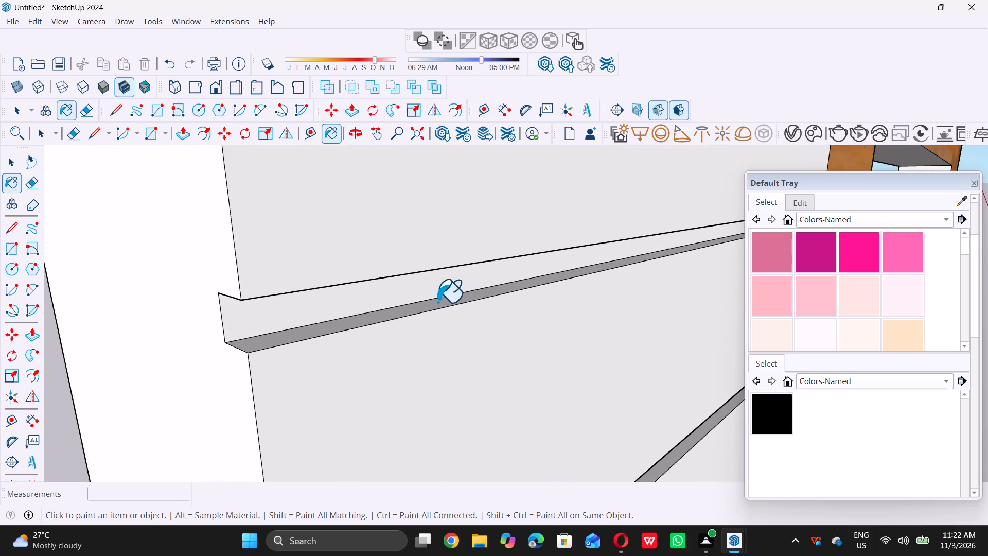
left_click(437, 291)
scroll(421, 287, "down", 17)
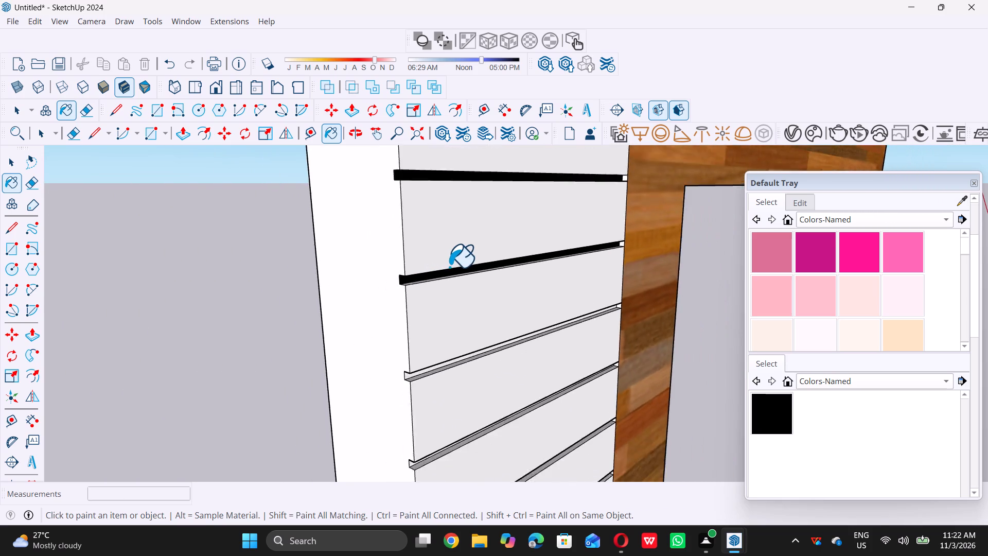
scroll(449, 267, "down", 4)
scroll(447, 334, "up", 17)
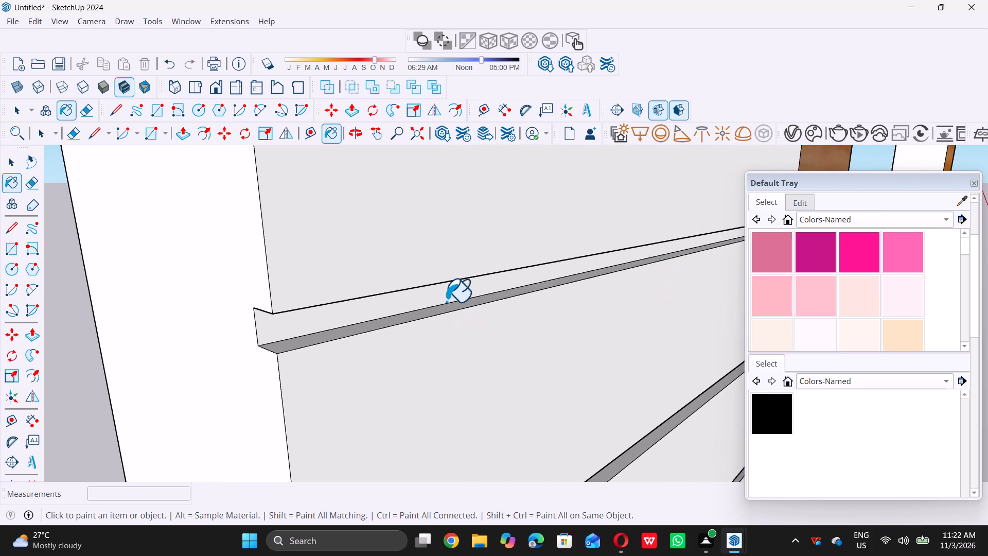
left_click(446, 301)
scroll(445, 299, "down", 20)
scroll(445, 299, "down", 1)
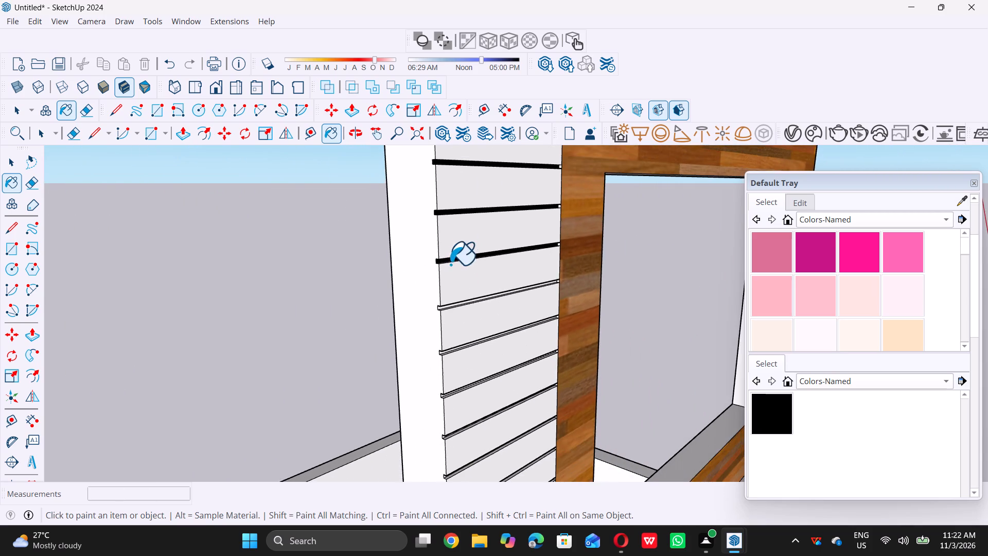
scroll(449, 302, "up", 14)
left_click(469, 300)
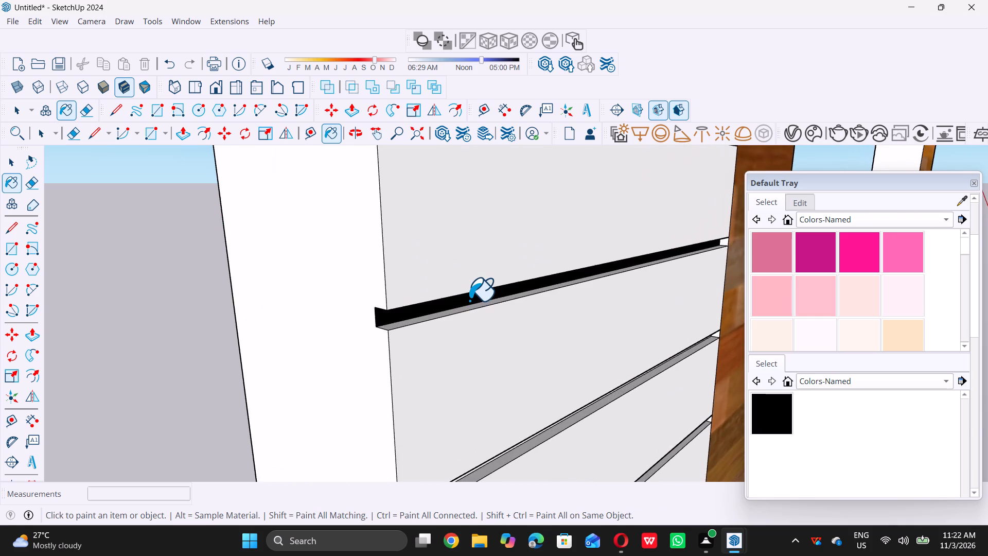
Paint the front faces of the sixth and seventh raised bands from the top of the white strip black.
scroll(469, 300, "down", 6)
scroll(469, 299, "down", 15)
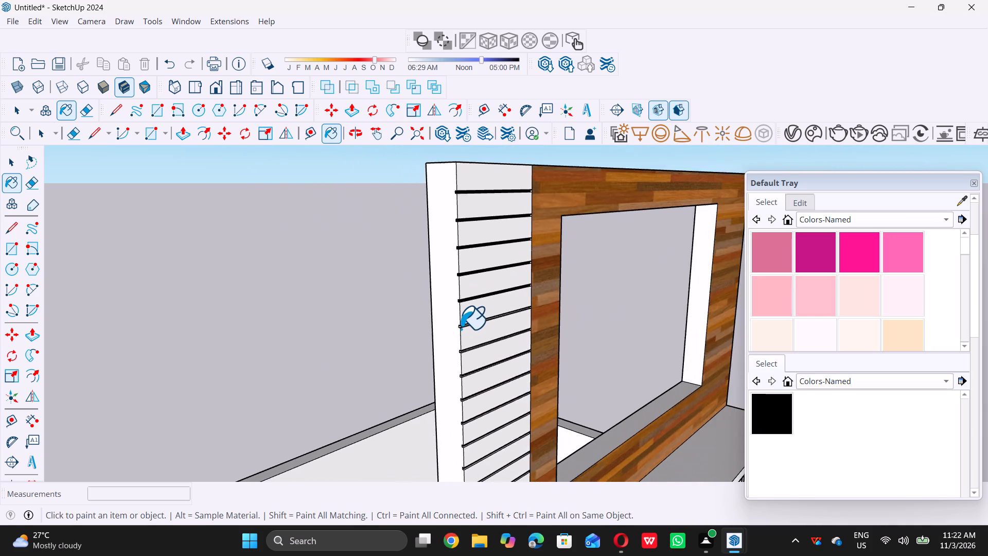
scroll(461, 329, "up", 20)
scroll(461, 329, "up", 6)
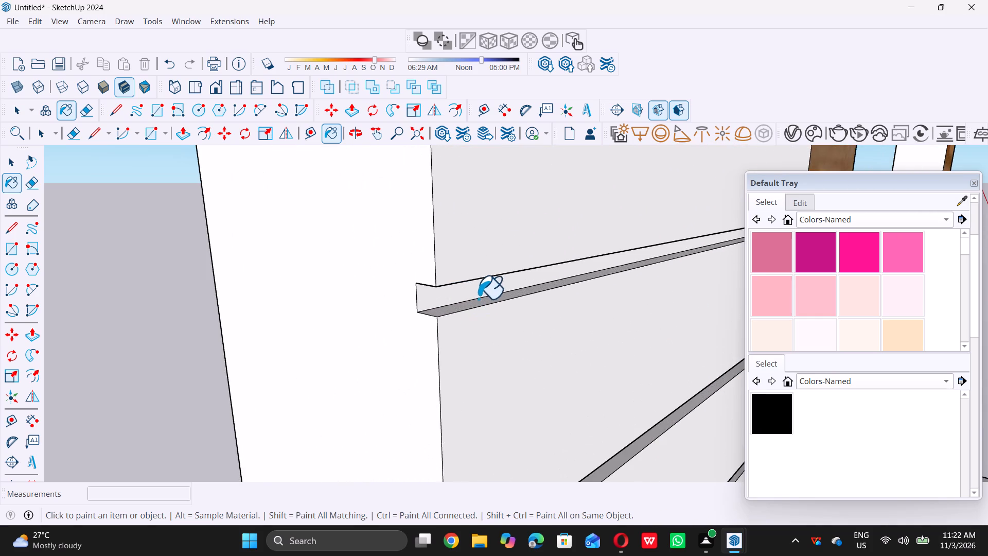
left_click(482, 289)
scroll(475, 287, "up", 1)
scroll(473, 286, "down", 18)
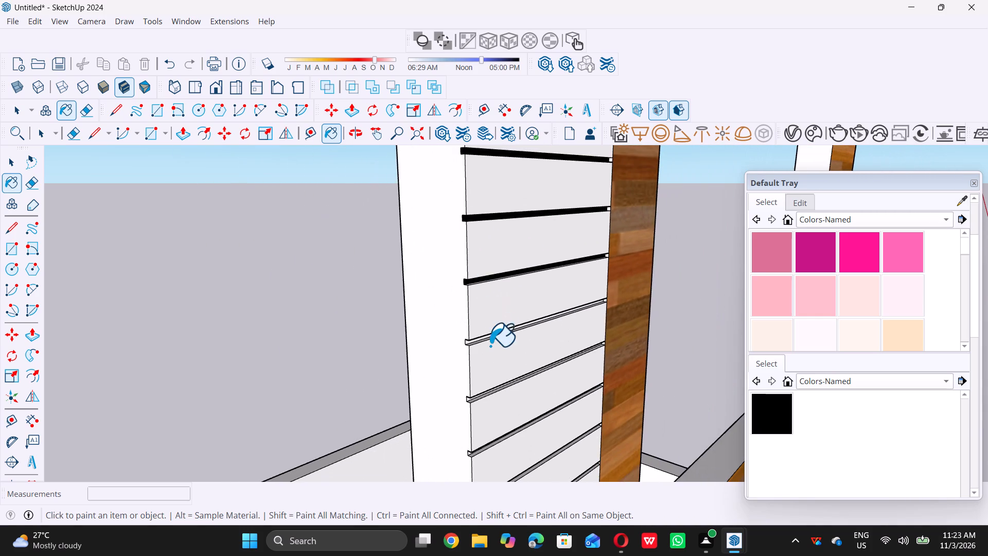
middle_click_drag(491, 342, 498, 306)
scroll(495, 310, "up", 10)
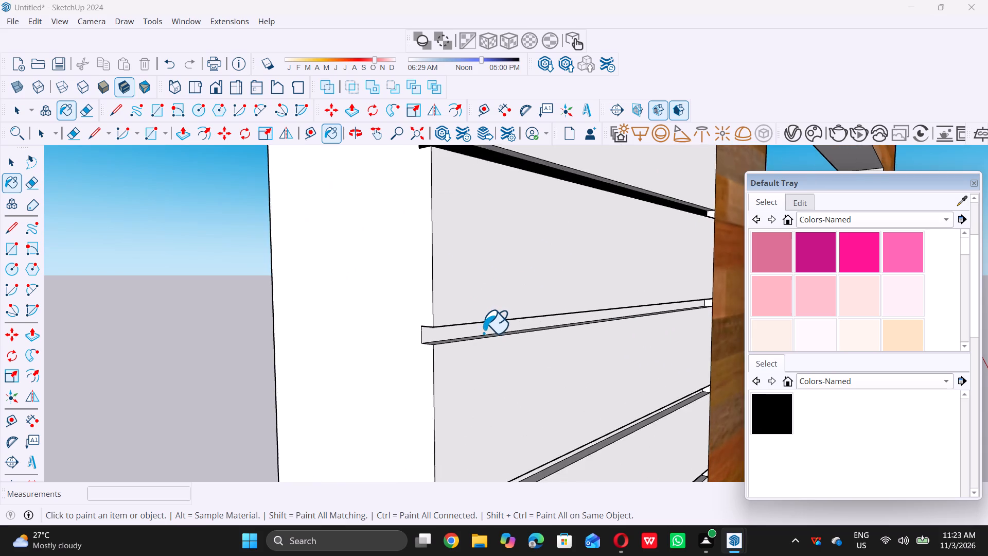
scroll(483, 333, "up", 4)
left_click(485, 327)
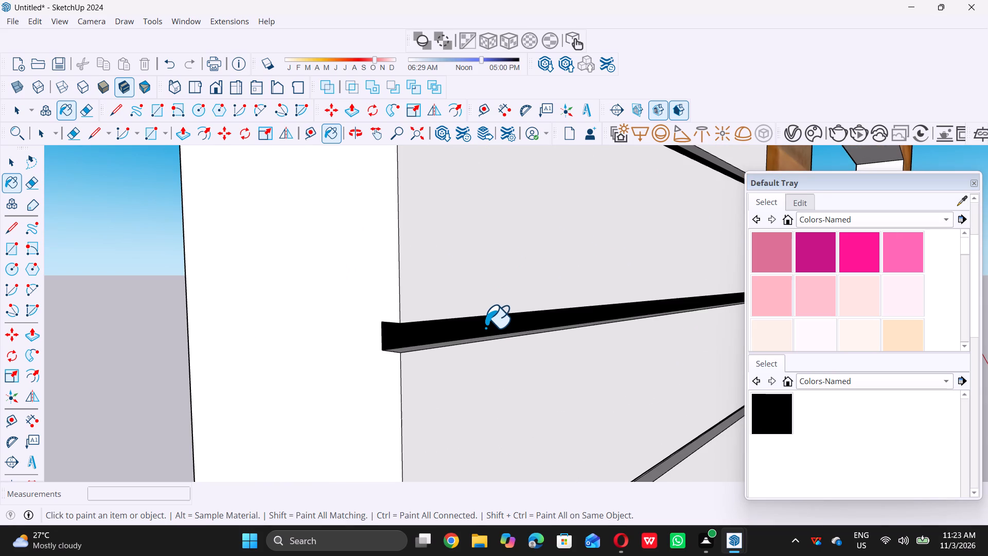
Paint the front face of the eighth raised band from the top of the white strip black.
scroll(485, 327, "down", 11)
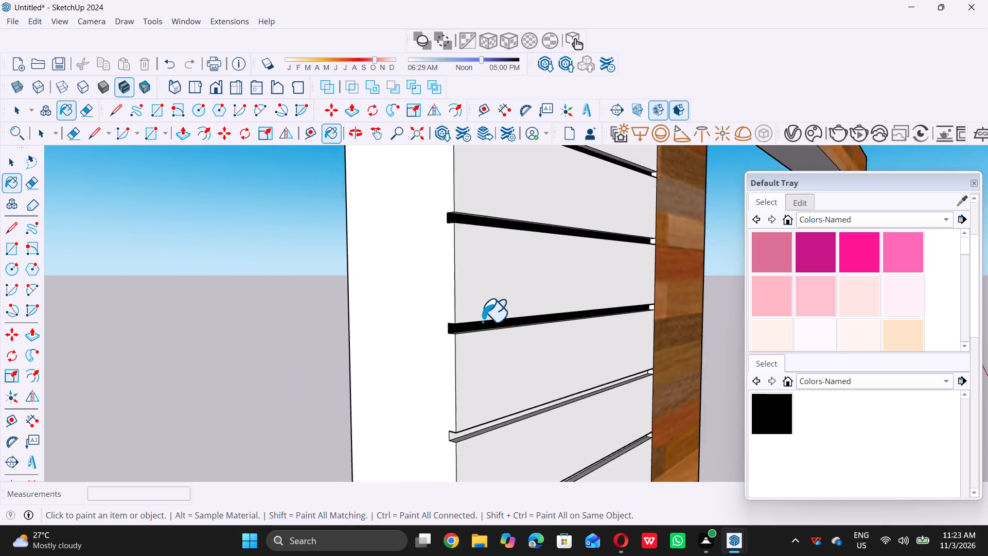
scroll(482, 321, "down", 8)
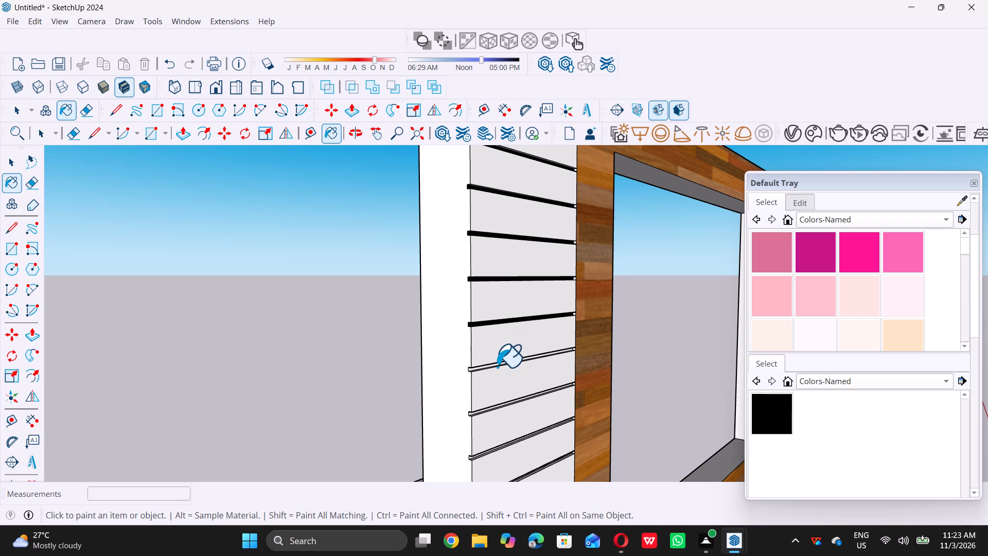
scroll(518, 377, "down", 3)
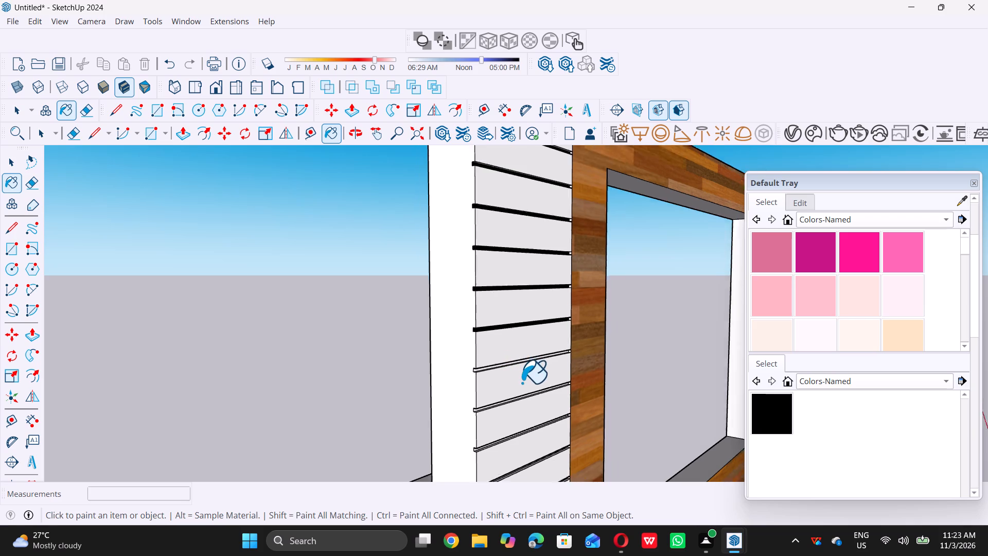
scroll(522, 383, "down", 2)
scroll(528, 396, "up", 10)
scroll(495, 357, "up", 5)
scroll(446, 347, "up", 10)
left_click(447, 353)
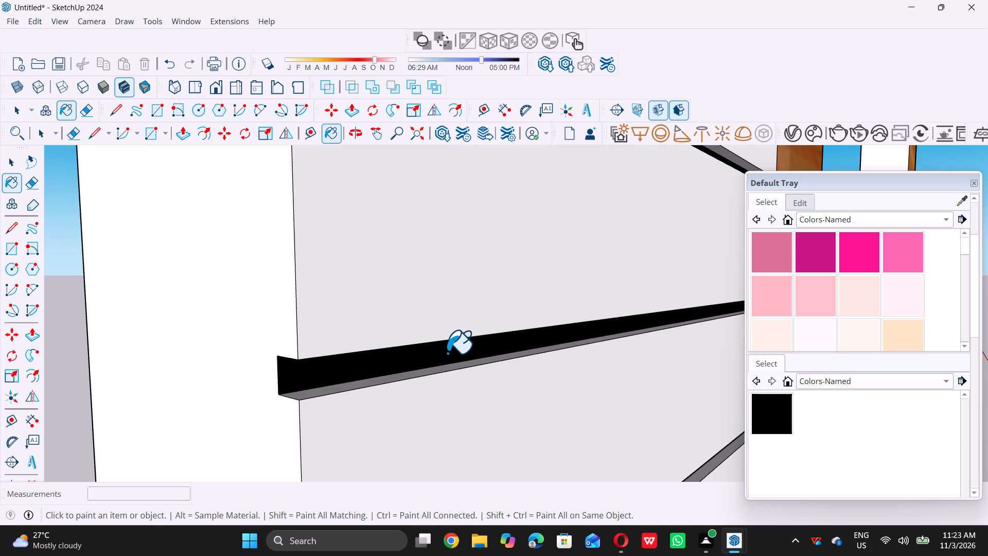
Paint the front faces of the ninth and tenth raised bands from the top of the white strip black.
scroll(446, 355, "down", 19)
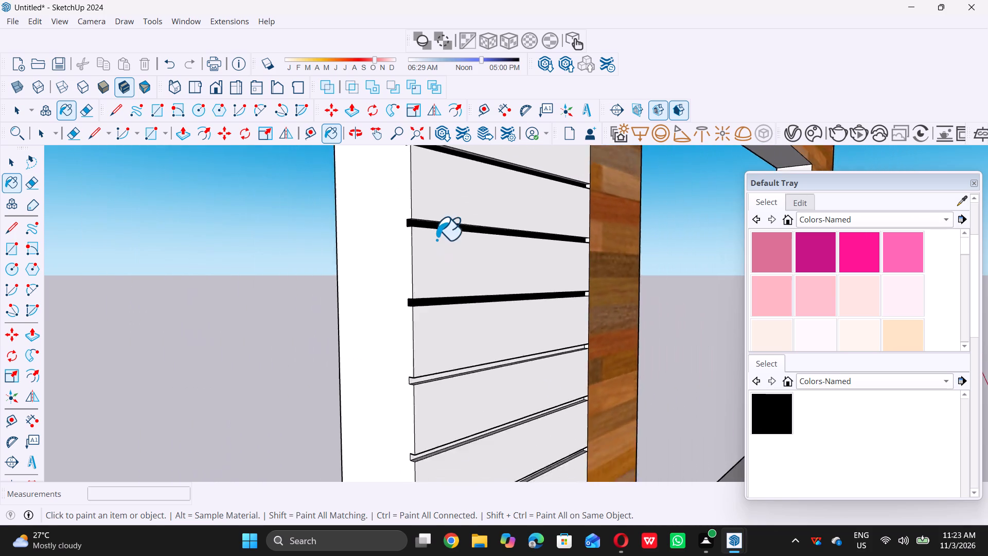
scroll(436, 239, "down", 2)
scroll(456, 326, "up", 16)
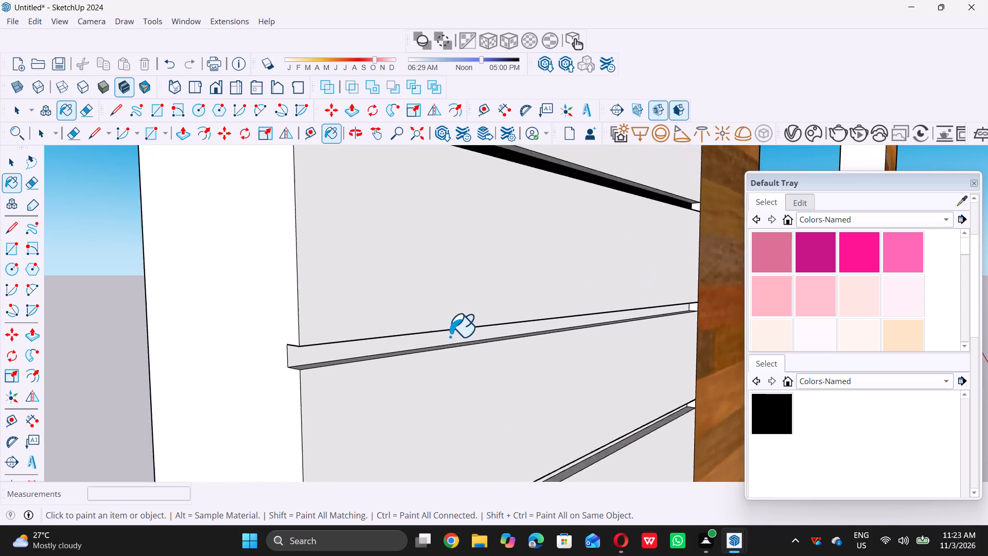
scroll(450, 336, "up", 1)
left_click(454, 338)
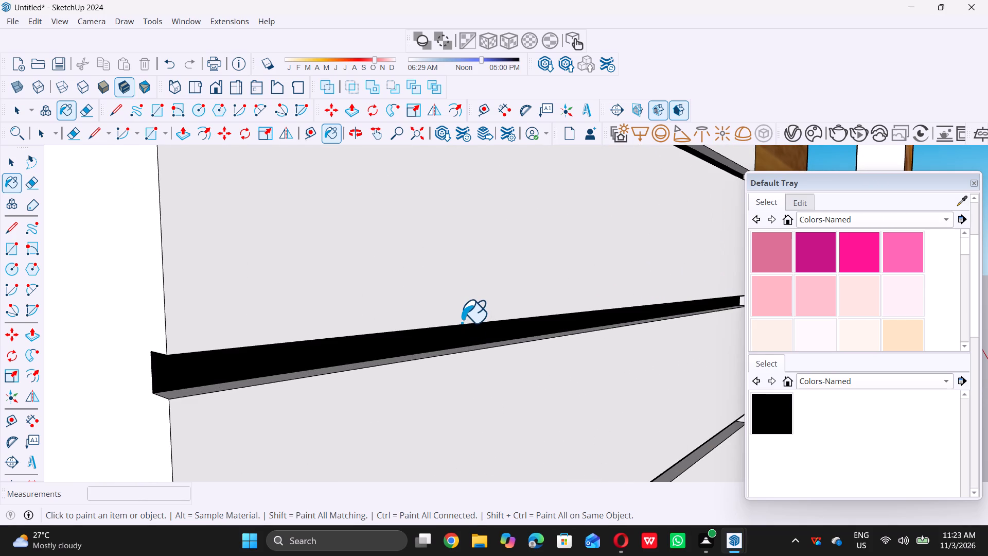
scroll(462, 322, "down", 18)
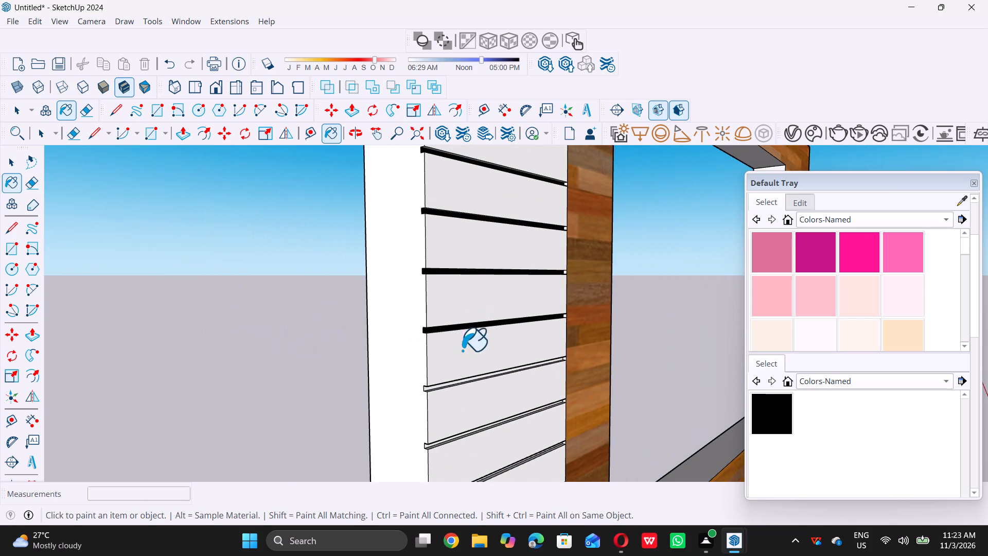
scroll(449, 390, "up", 15)
left_click(462, 372)
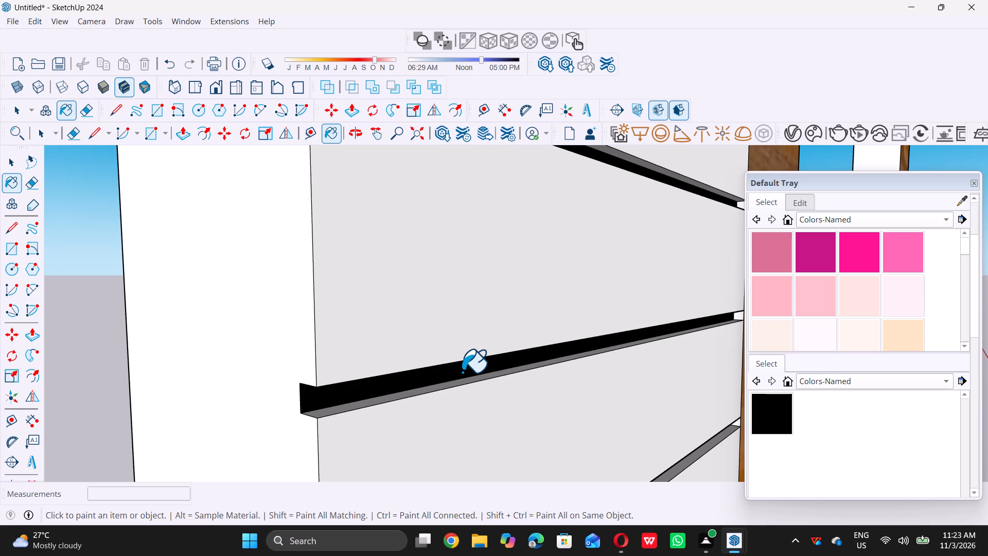
Paint the front face of the eleventh raised band from the top of the white strip black.
scroll(462, 372, "down", 5)
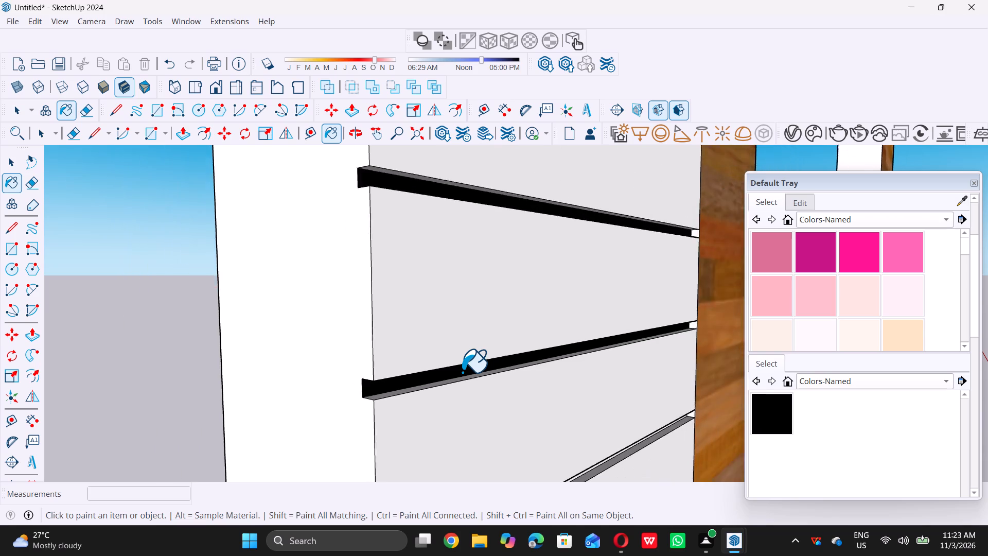
scroll(462, 372, "down", 10)
scroll(497, 395, "up", 6)
scroll(495, 379, "down", 2)
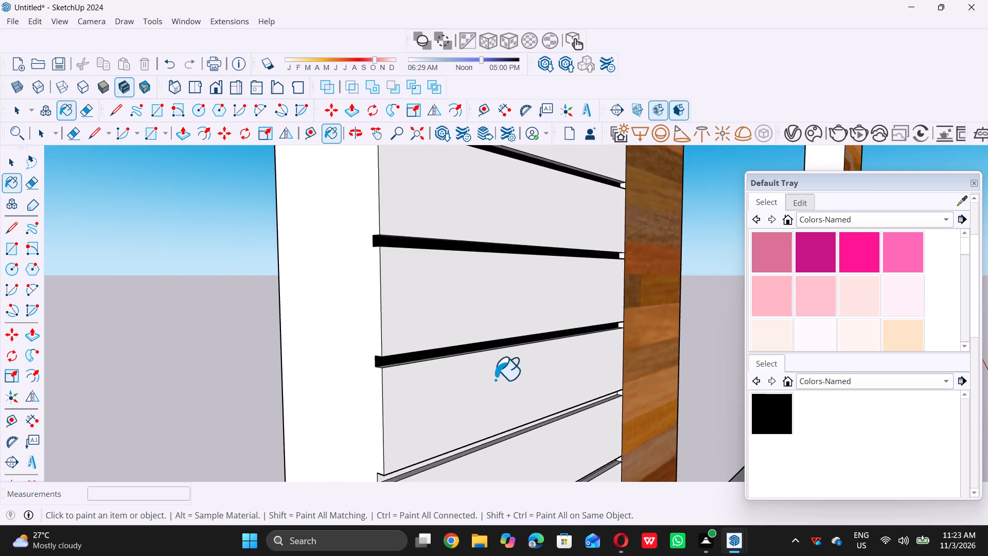
scroll(495, 379, "down", 19)
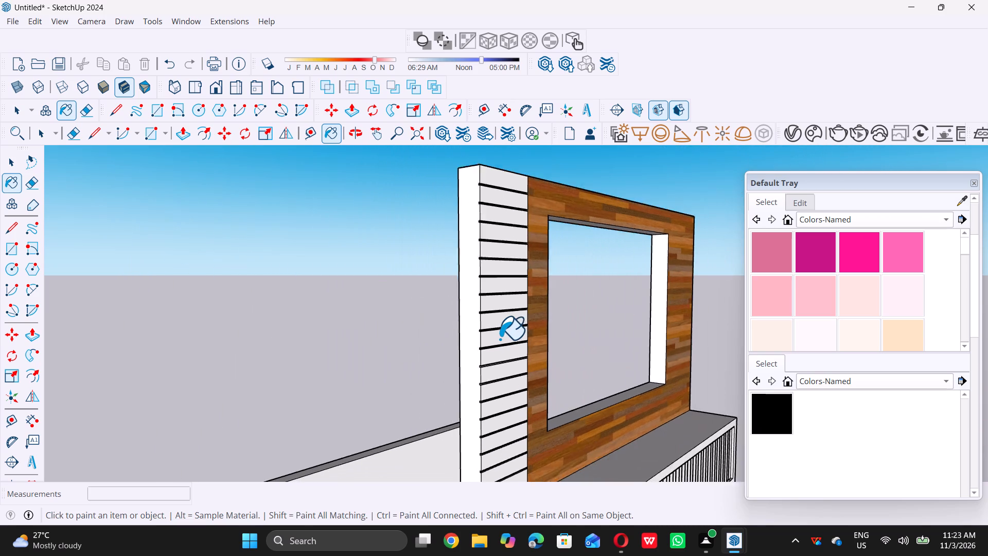
scroll(491, 372, "up", 10)
scroll(486, 354, "up", 11)
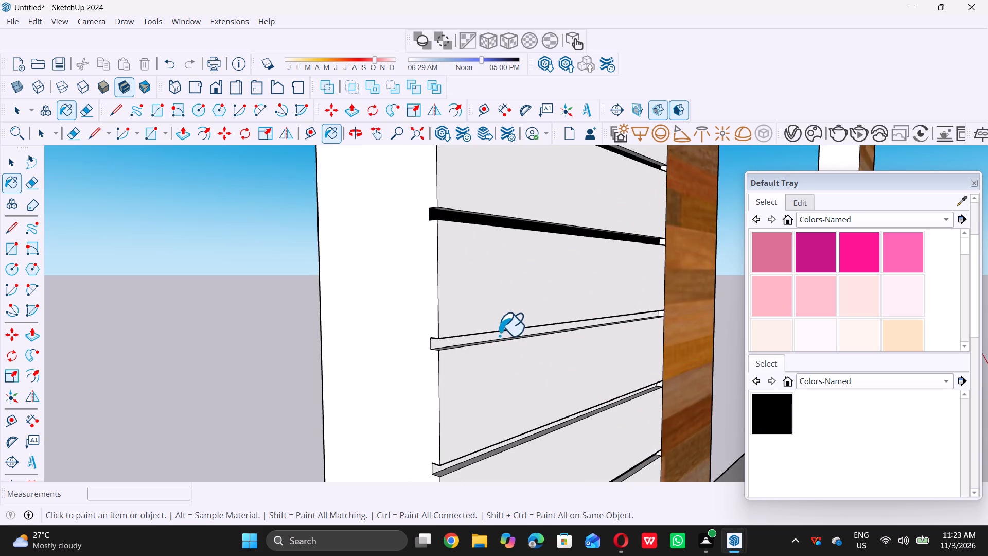
left_click(502, 338)
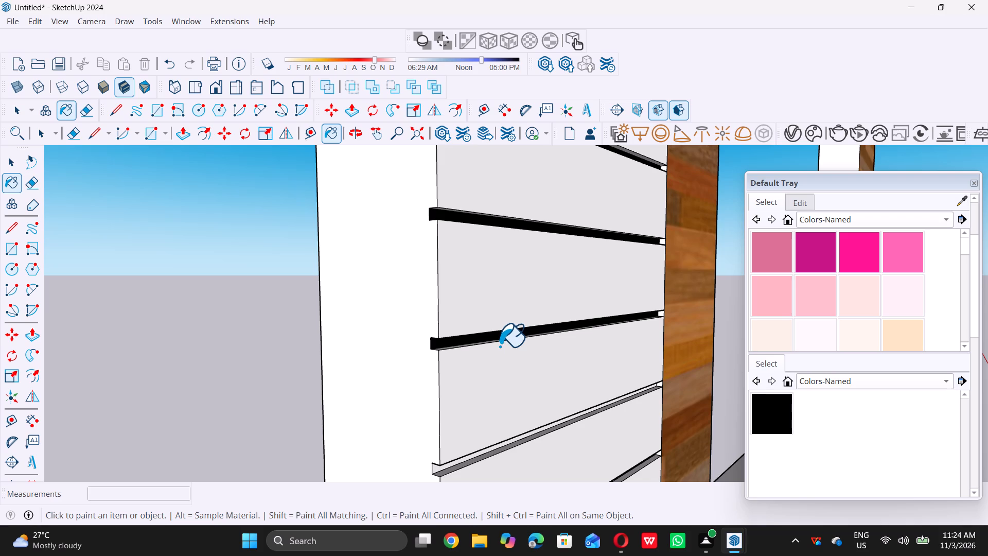
scroll(500, 346, "down", 10)
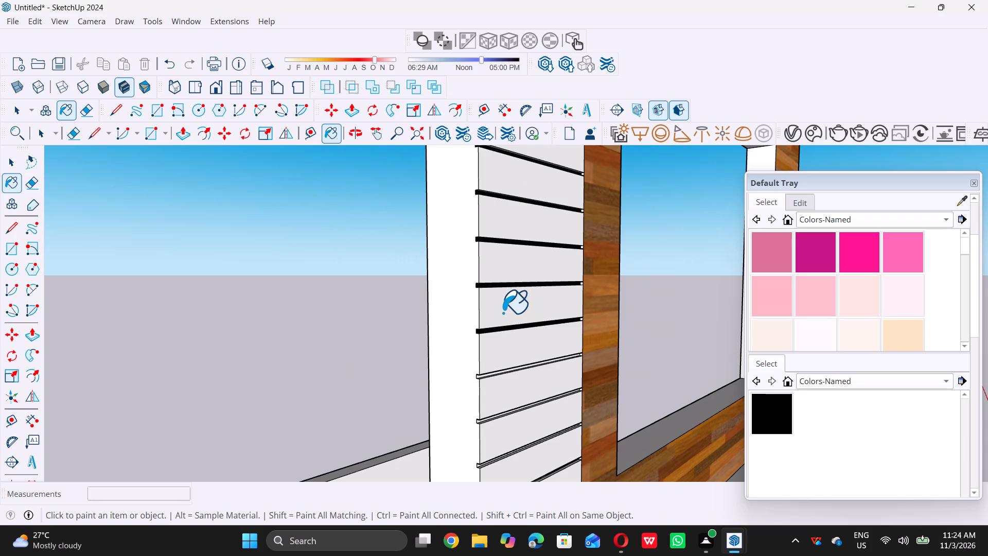
Paint the front faces of the twelfth and thirteenth raised bands from the top of the white strip black.
scroll(492, 367, "up", 5)
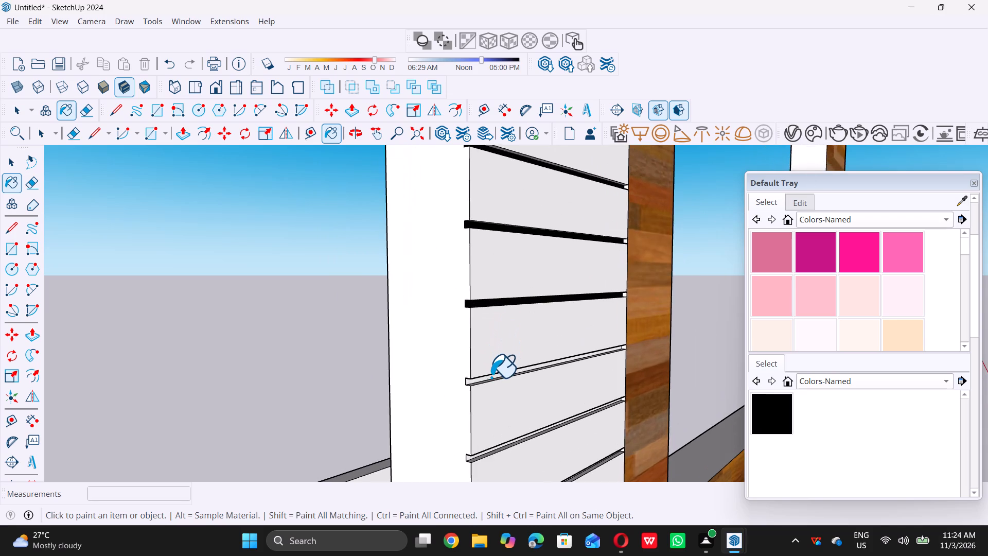
scroll(491, 377, "up", 14)
left_click(520, 366)
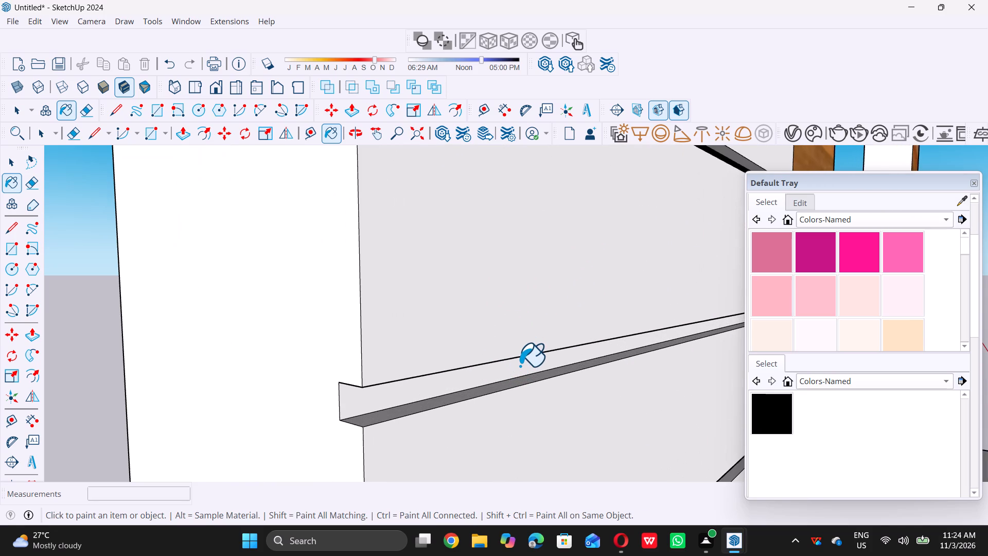
scroll(520, 366, "down", 20)
scroll(520, 366, "down", 10)
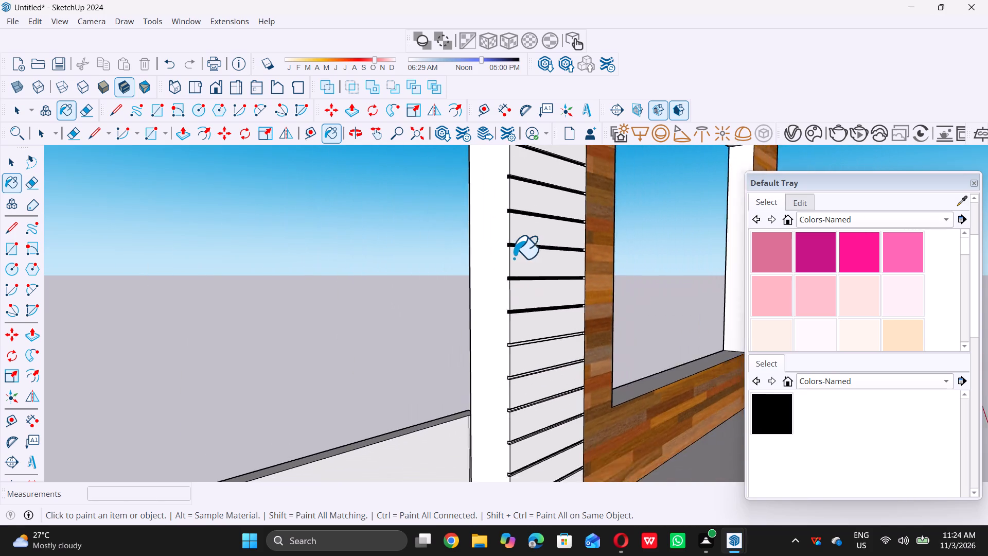
scroll(514, 258, "down", 4)
scroll(513, 311, "up", 15)
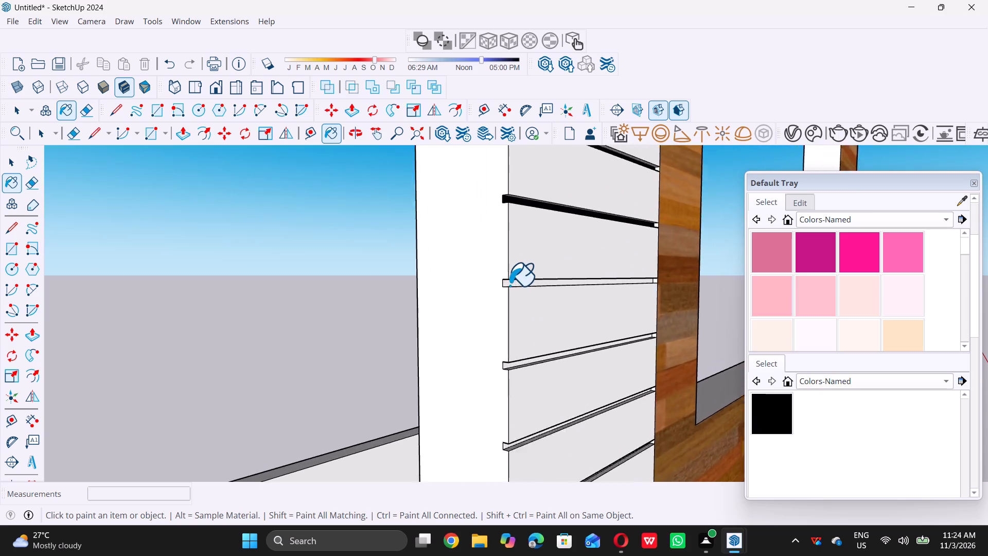
scroll(509, 285, "up", 17)
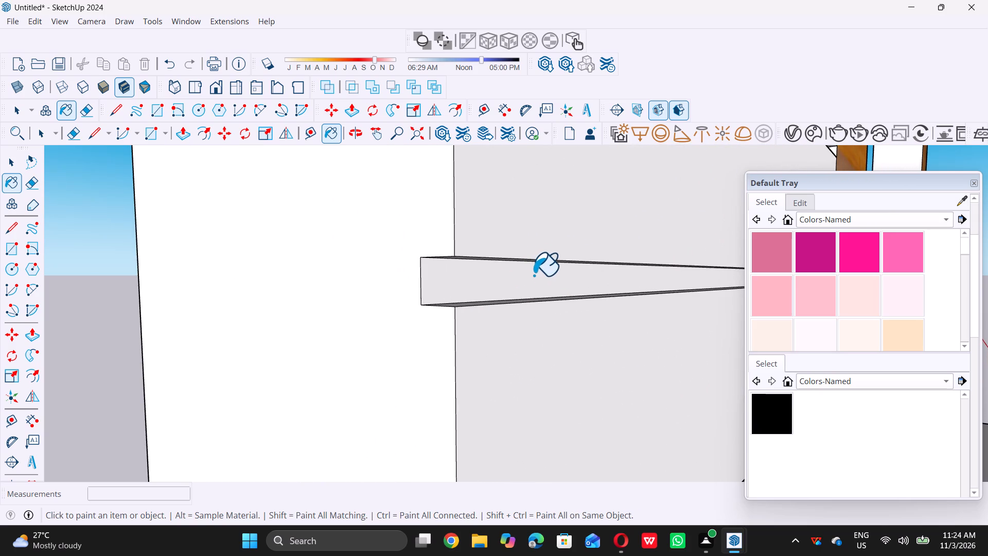
left_click(535, 273)
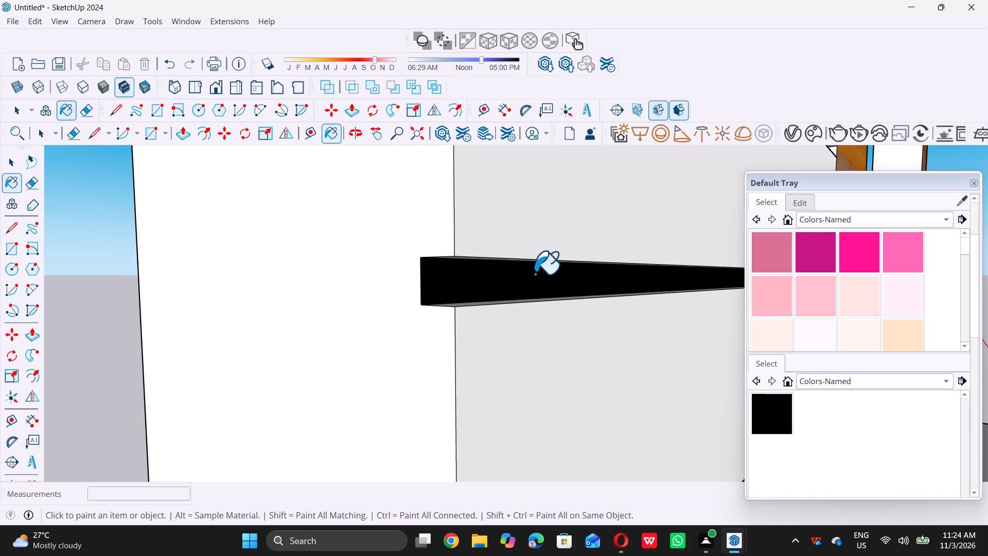
Paint the front faces of the fourteenth and fifteenth raised bands from the top of the white strip black.
scroll(535, 273, "down", 20)
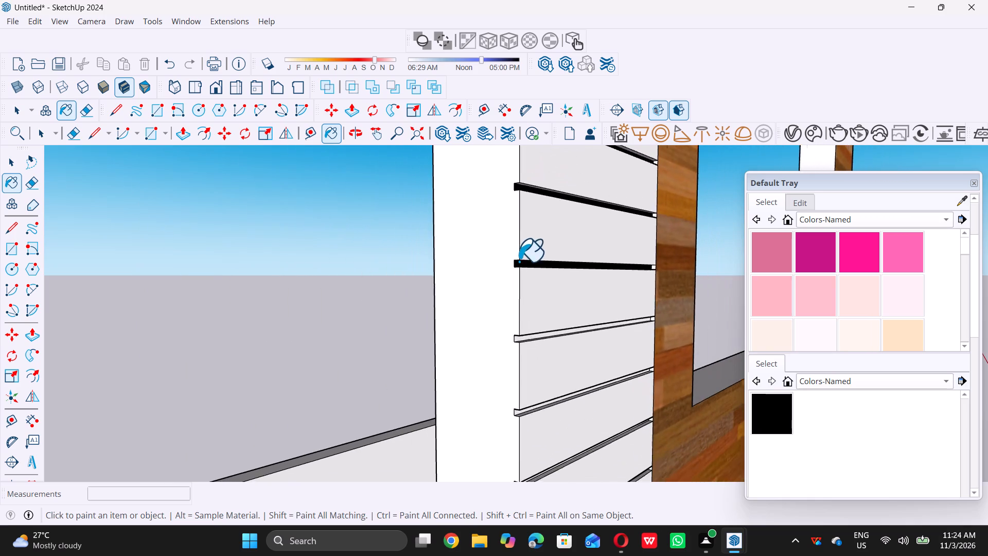
middle_click_drag(525, 340, 528, 300)
scroll(528, 300, "up", 9)
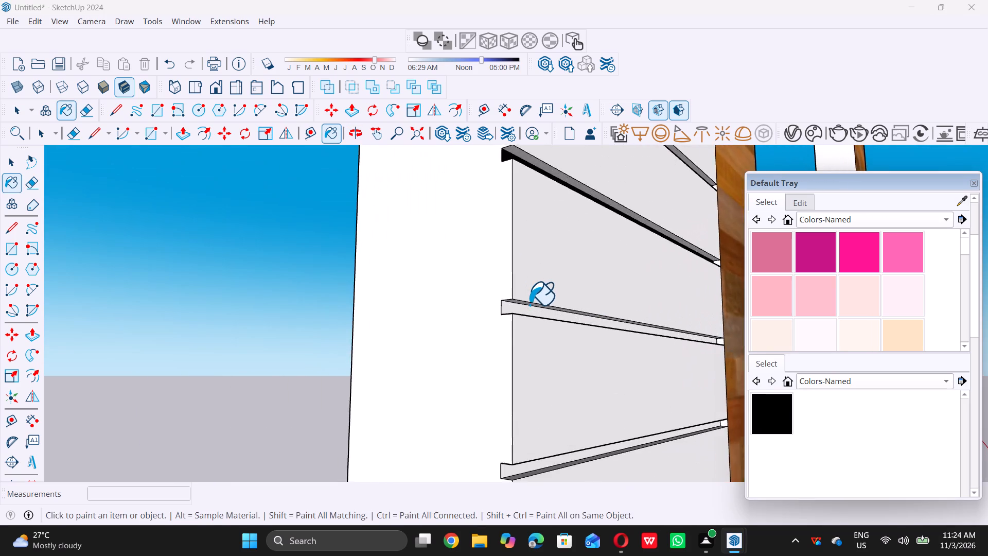
scroll(530, 304, "up", 4)
left_click(533, 313)
scroll(528, 309, "down", 11)
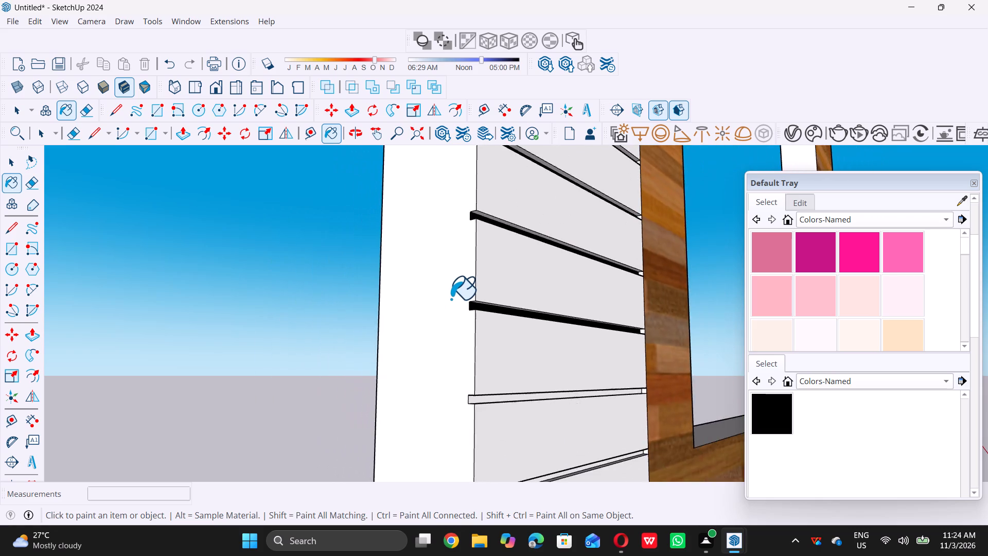
scroll(451, 299, "down", 3)
scroll(460, 379, "up", 18)
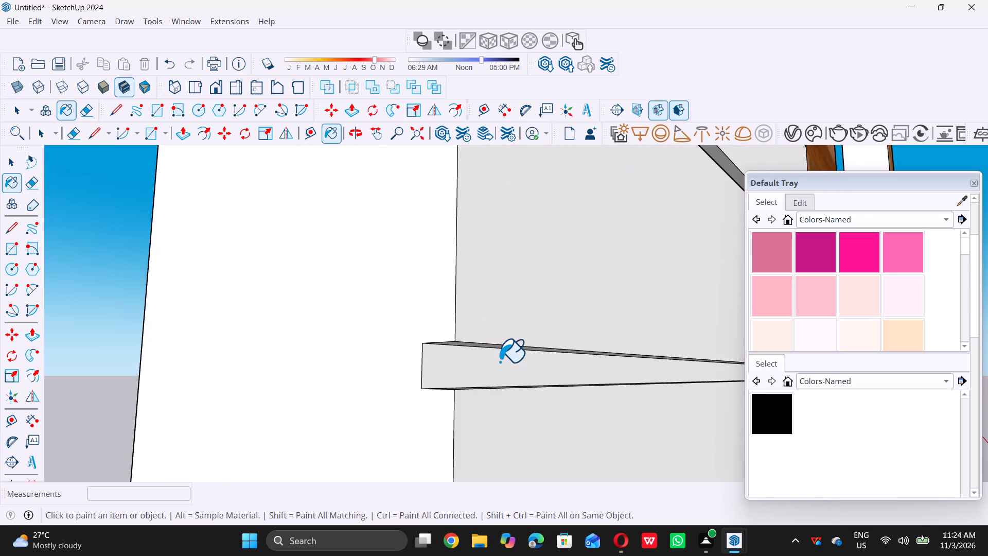
left_click(500, 361)
Paint the front faces of the sixteenth and seventeenth raised bands from the top of the white strip black.
scroll(500, 361, "down", 5)
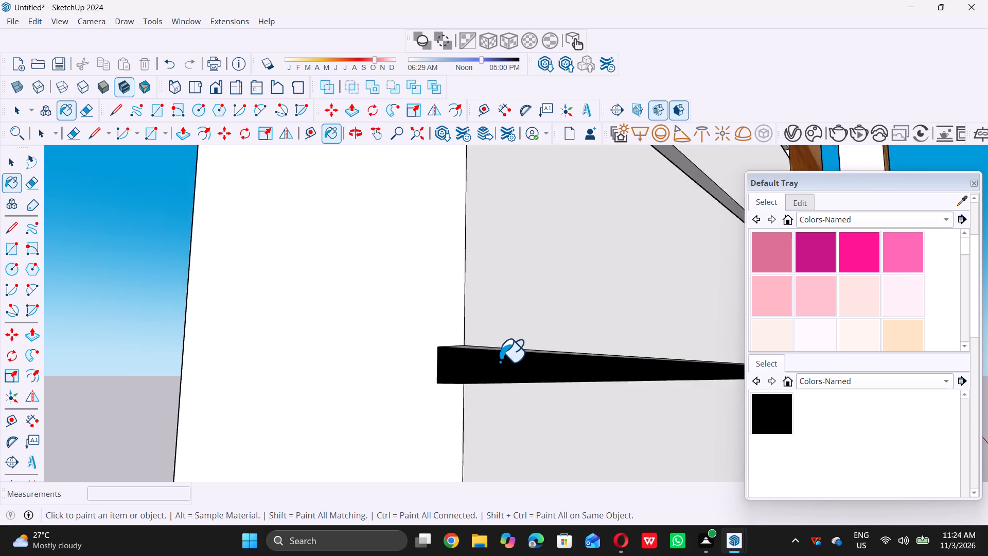
scroll(500, 361, "down", 1)
scroll(497, 362, "down", 20)
scroll(497, 362, "down", 2)
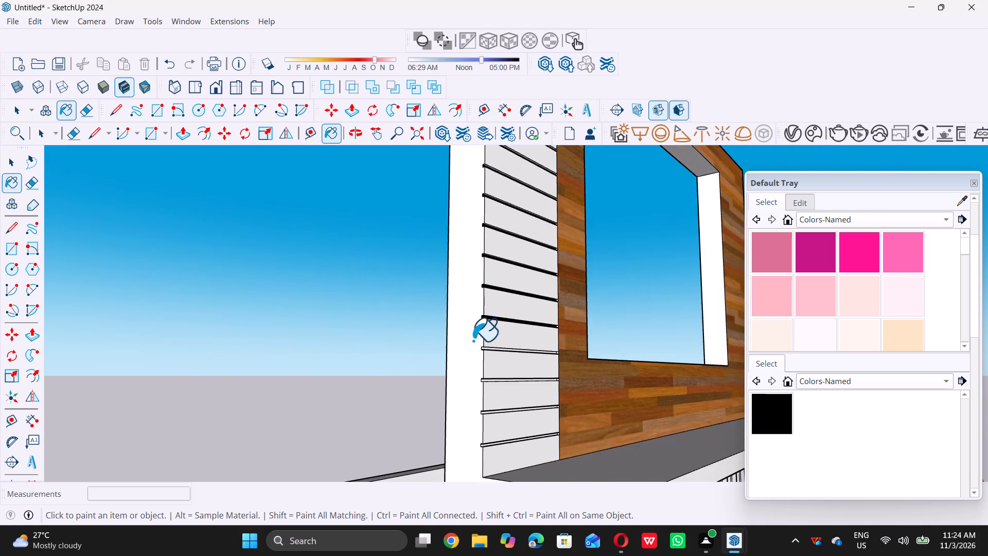
scroll(484, 355, "up", 18)
left_click(506, 329)
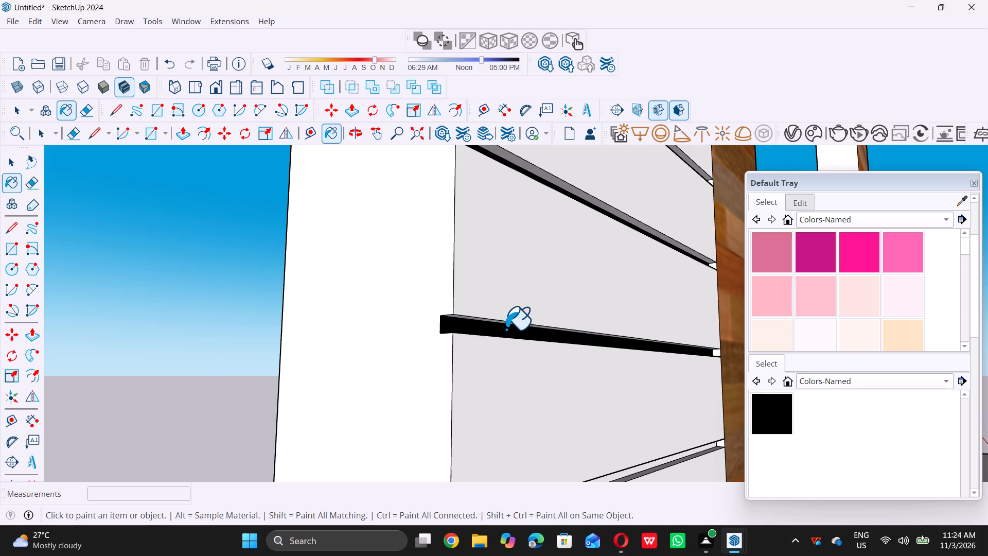
scroll(506, 329, "down", 18)
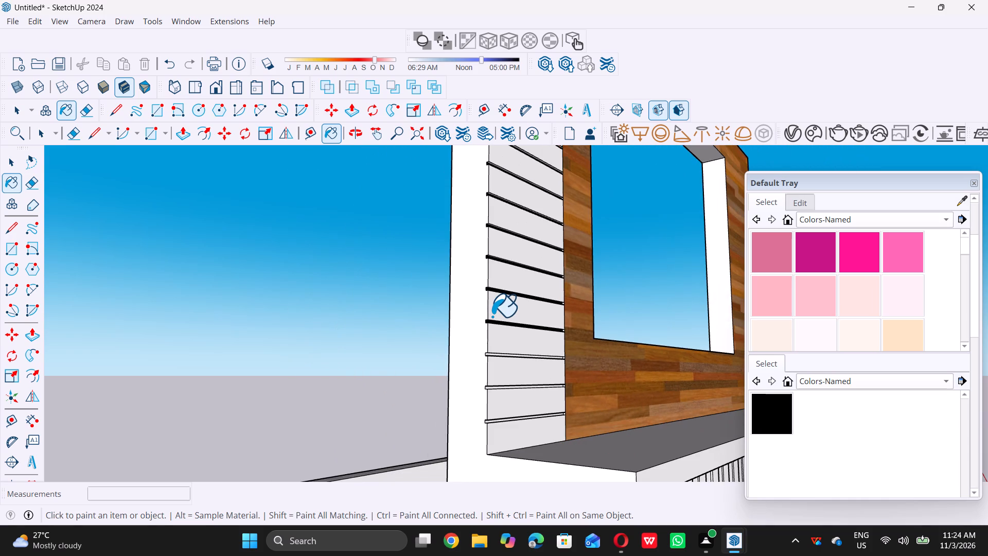
scroll(492, 316, "down", 6)
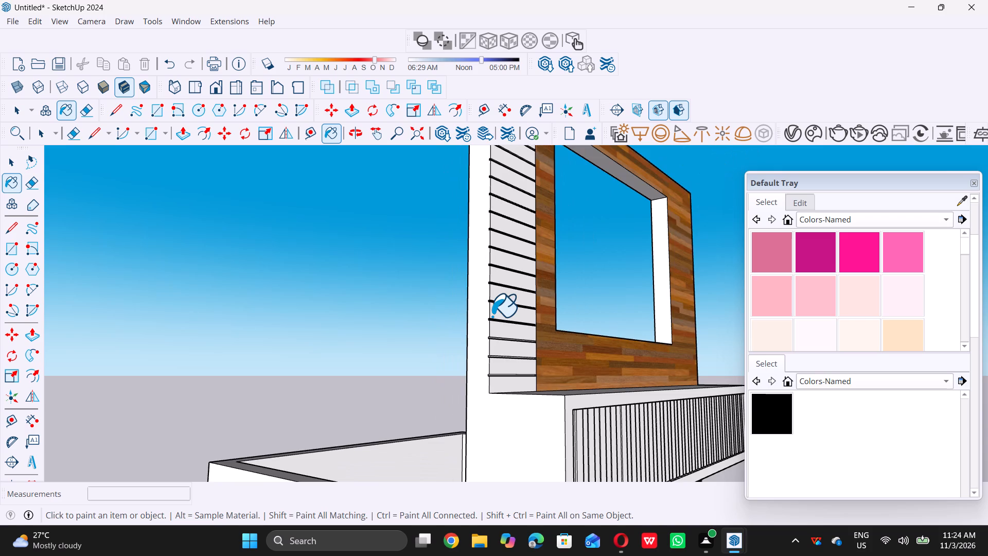
scroll(497, 346, "up", 17)
scroll(496, 334, "up", 6)
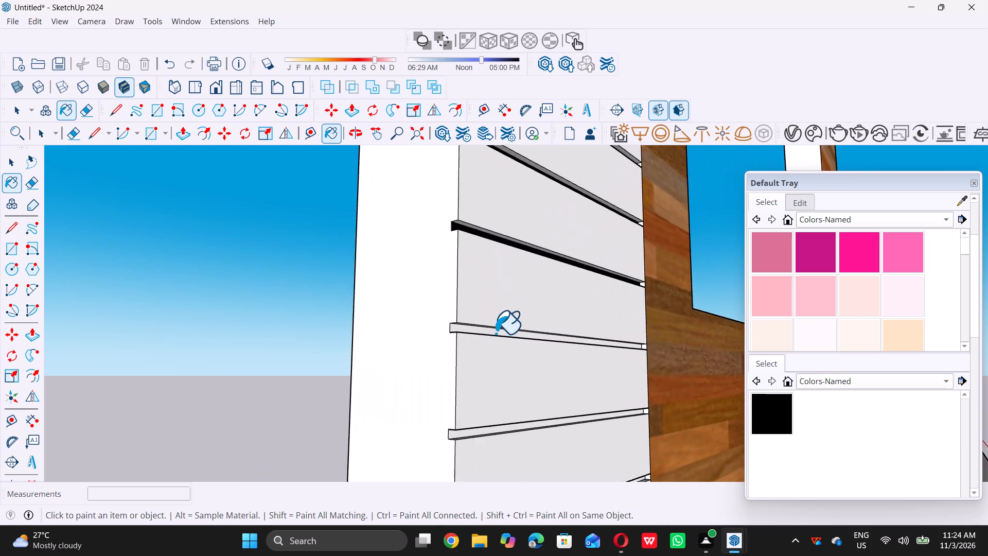
scroll(496, 333, "up", 4)
left_click(498, 331)
Paint the front faces of the last two raised bands at the bottom of the white strip black.
scroll(498, 331, "down", 14)
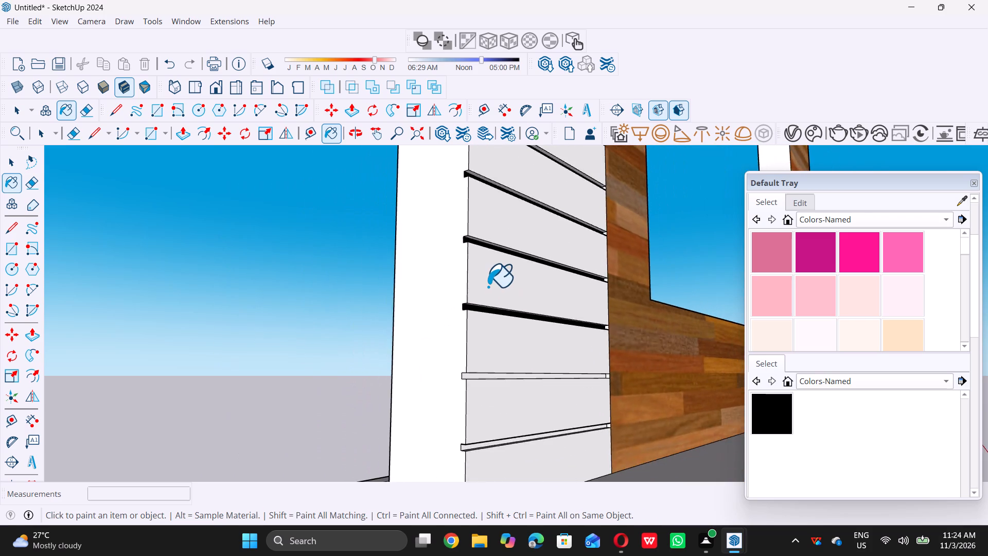
scroll(488, 286, "down", 2)
scroll(470, 353, "up", 16)
double_click(491, 347)
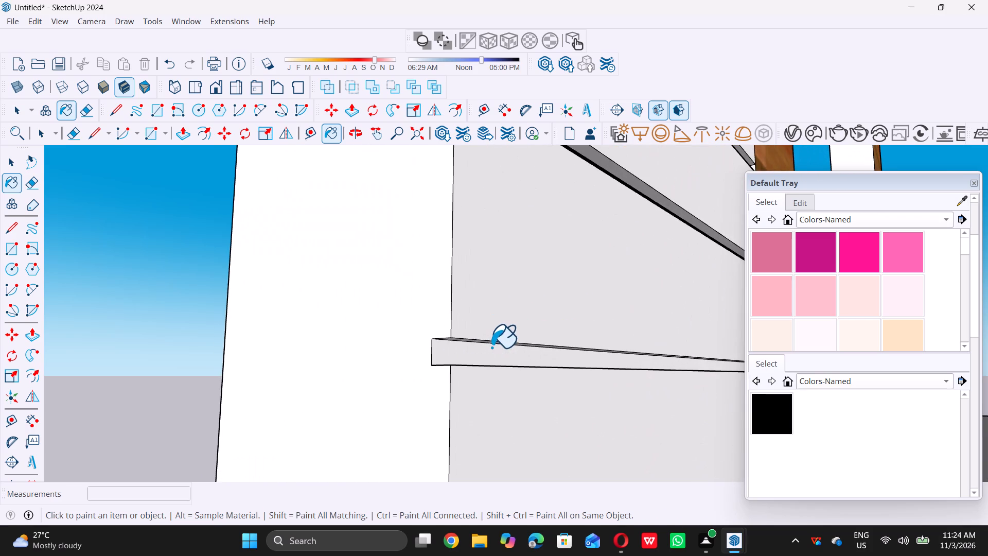
scroll(491, 346, "down", 20)
scroll(478, 348, "up", 5)
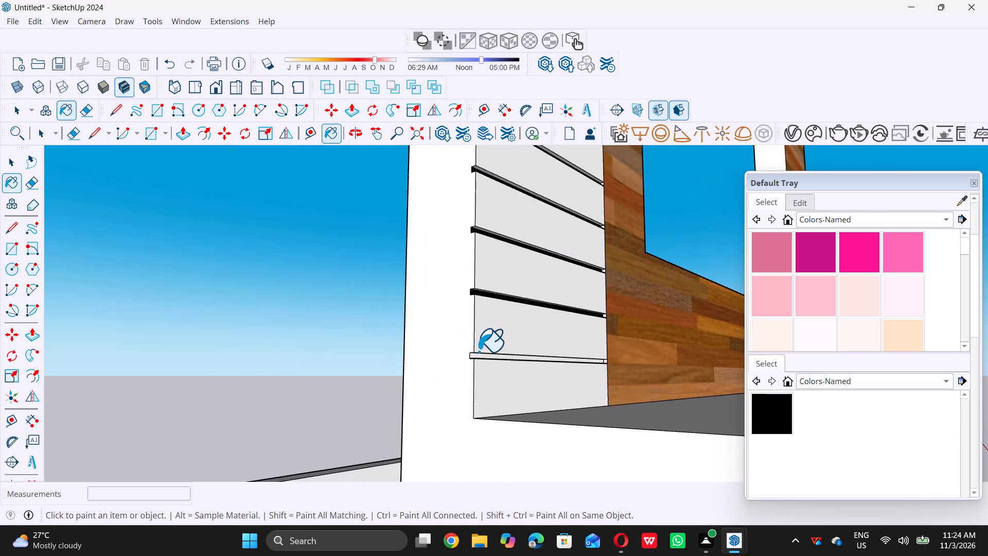
scroll(479, 351, "up", 10)
left_click(488, 356)
scroll(411, 368, "down", 4)
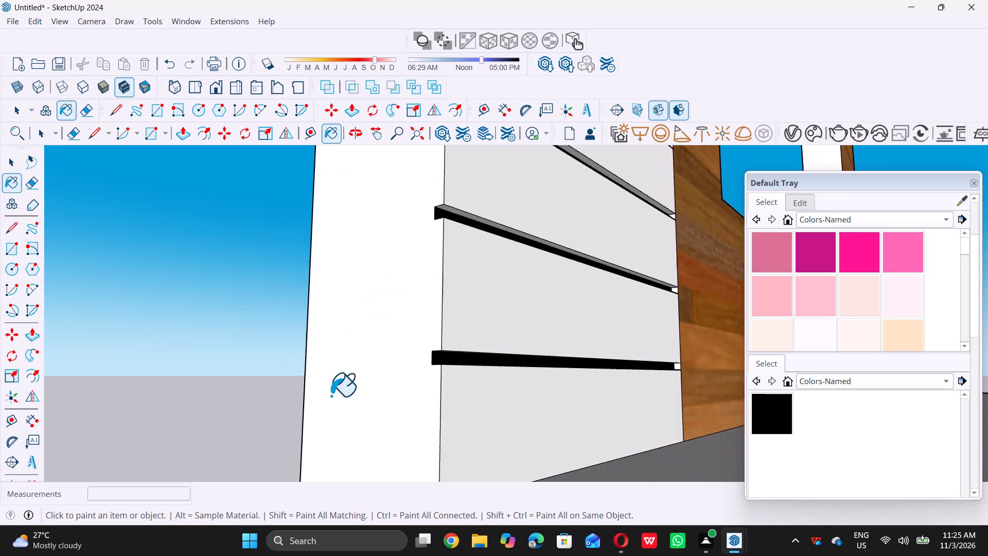
scroll(331, 395, "down", 9)
key("space")
Paint the top four white panels between the black bands with a dark gray from Colors-Named.
scroll(339, 416, "down", 5)
scroll(315, 433, "up", 1)
scroll(315, 433, "down", 7)
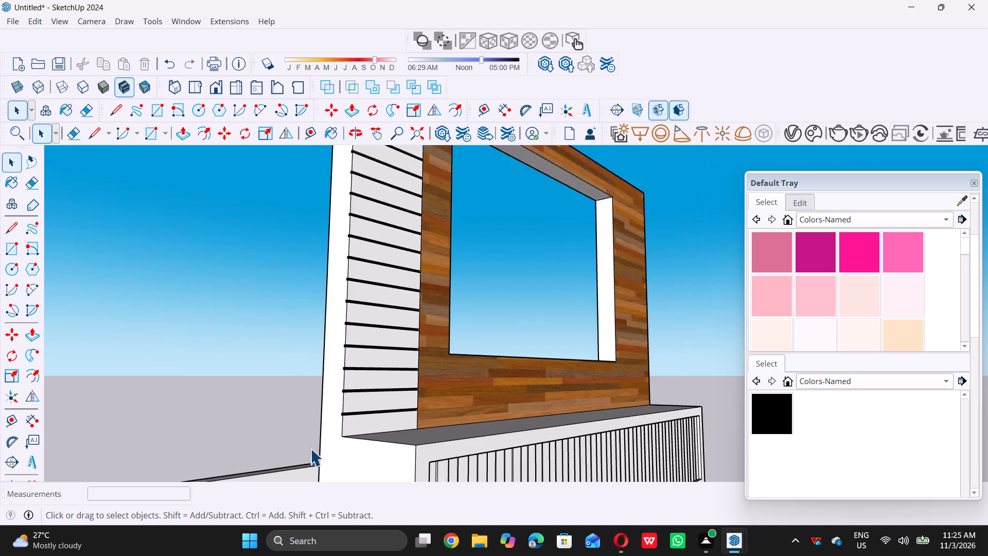
scroll(310, 448, "down", 6)
middle_click_drag(331, 339, 332, 359)
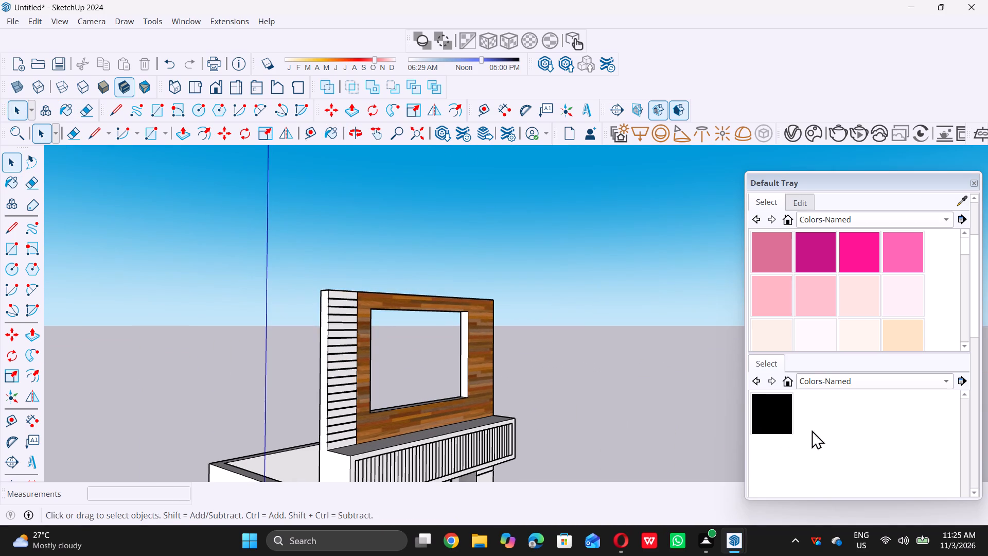
scroll(812, 426, "up", 1)
left_click(861, 418)
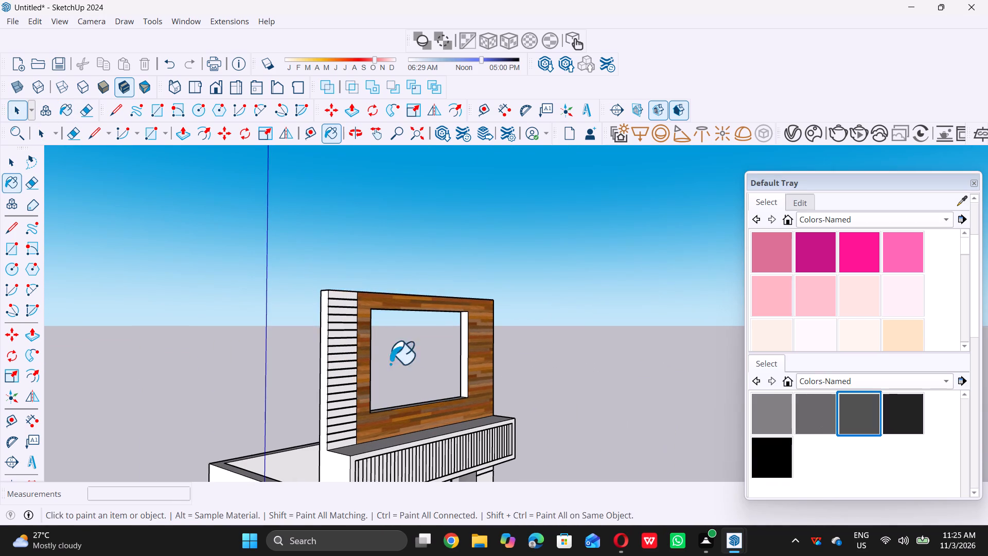
scroll(341, 292, "up", 10)
left_click(337, 300)
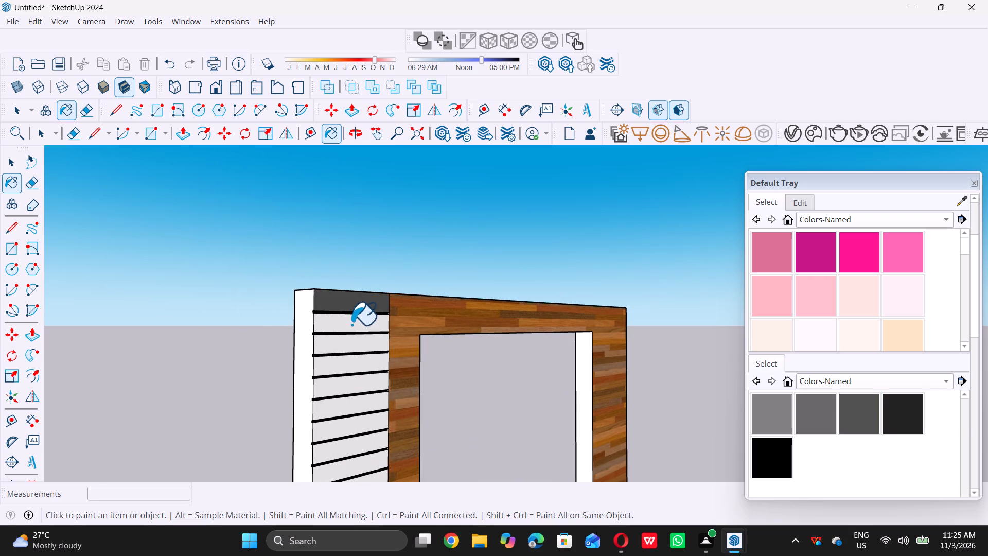
left_click(352, 318)
left_click(354, 345)
double_click(352, 368)
Paint the fifth and sixth panels from the top of the banded strip the same dark gray.
scroll(351, 349, "down", 3)
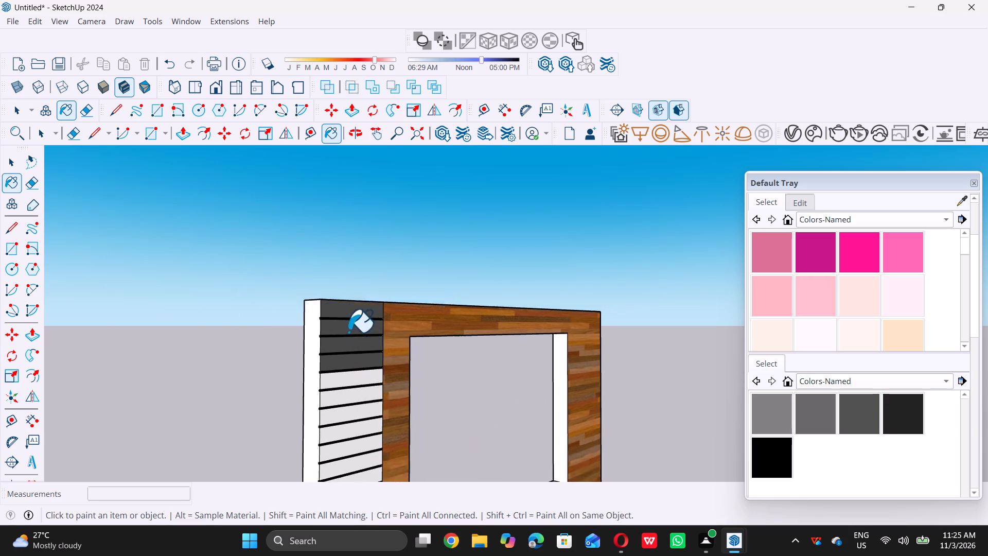
scroll(348, 332, "down", 8)
scroll(344, 337, "up", 13)
left_click(362, 320)
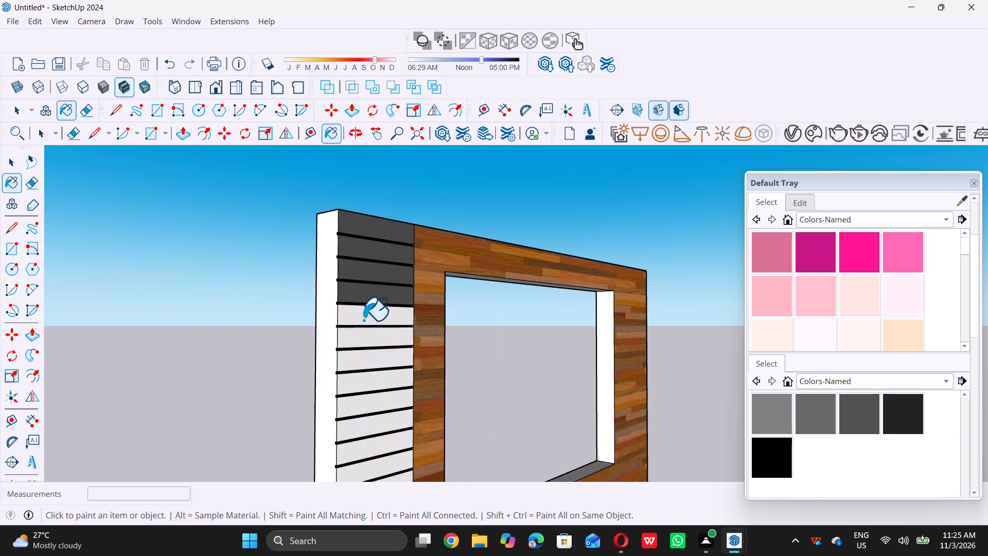
left_click(363, 343)
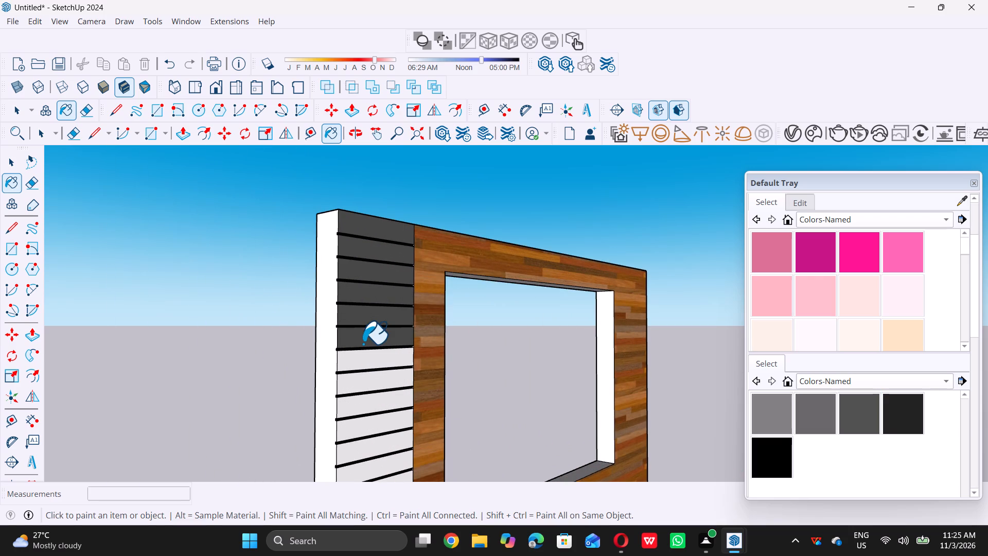
Paint the seventh, eighth and ninth panels from the top of the banded strip dark gray.
scroll(366, 331, "down", 3)
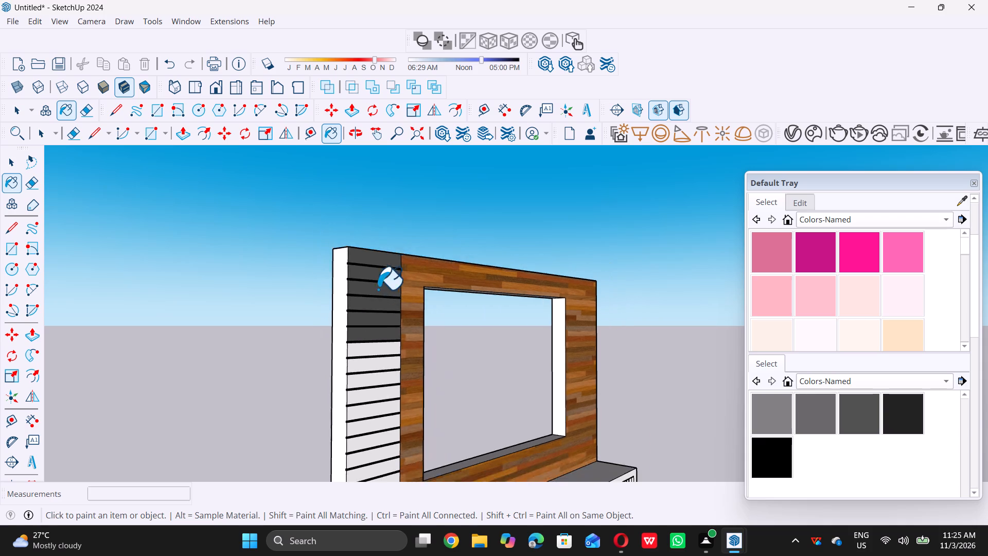
scroll(378, 289, "down", 7)
scroll(366, 320, "up", 14)
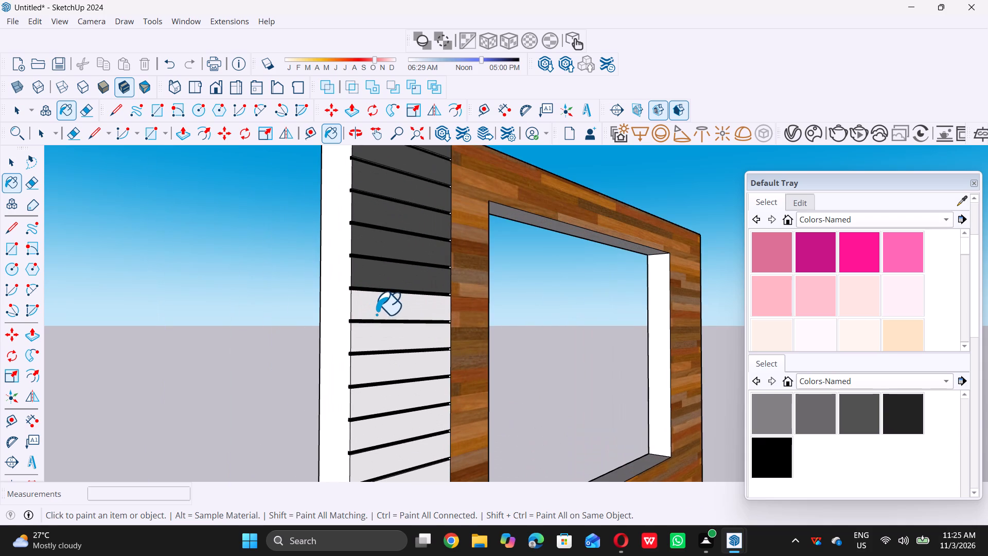
left_click(378, 309)
left_click(390, 336)
double_click(396, 372)
Paint the tenth through thirteenth panels from the top of the banded strip dark gray.
scroll(390, 342, "down", 3)
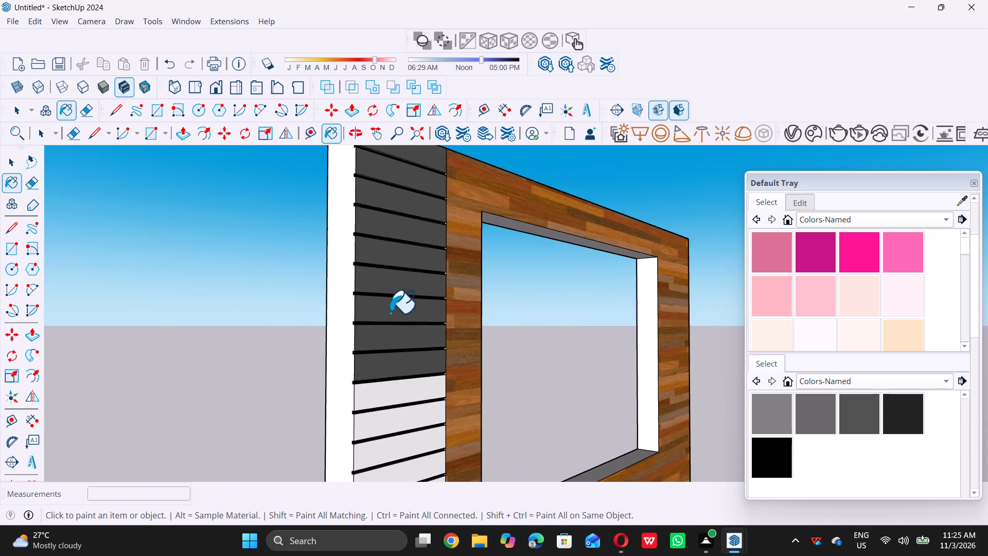
scroll(390, 312, "down", 9)
scroll(390, 268, "down", 2)
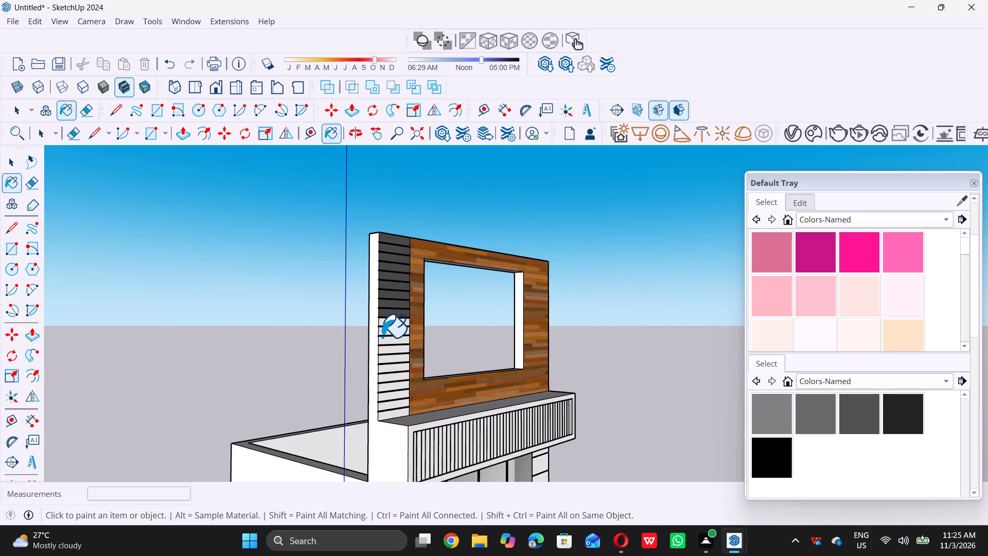
scroll(380, 340, "up", 10)
left_click(407, 302)
left_click(412, 323)
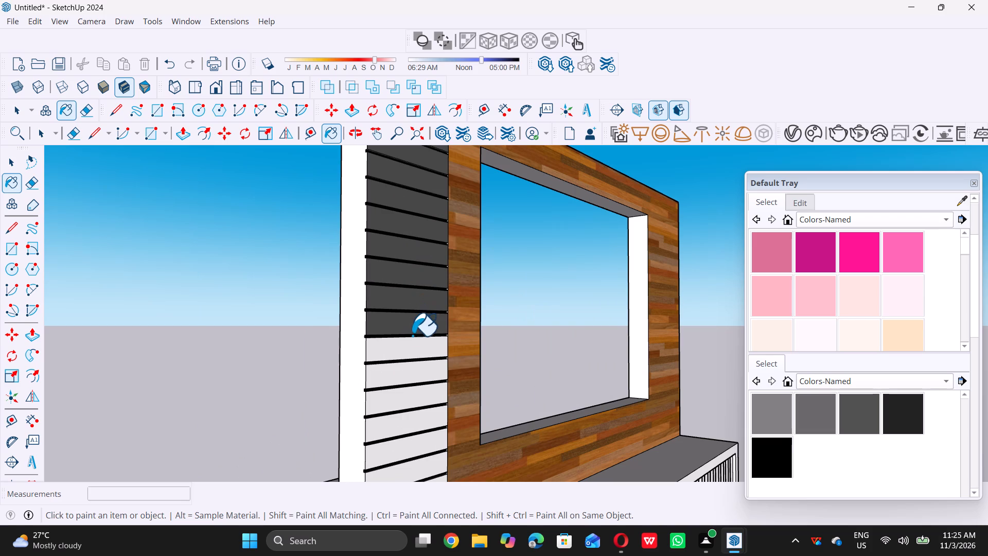
left_click(407, 352)
left_click(407, 381)
Paint the fourteenth, fifteenth and sixteenth panels from the top of the banded strip dark gray.
scroll(403, 356, "down", 5)
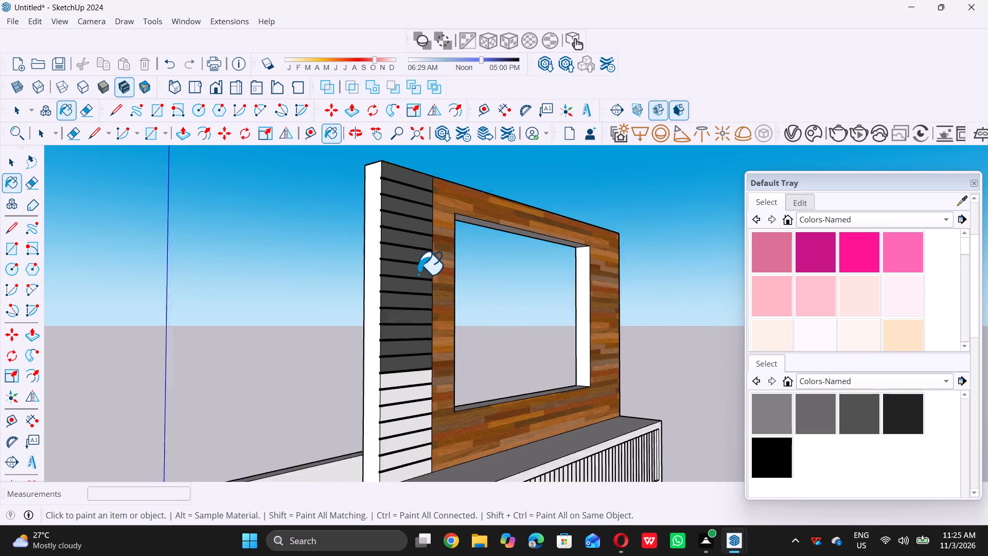
scroll(418, 274, "down", 6)
scroll(395, 332, "up", 13)
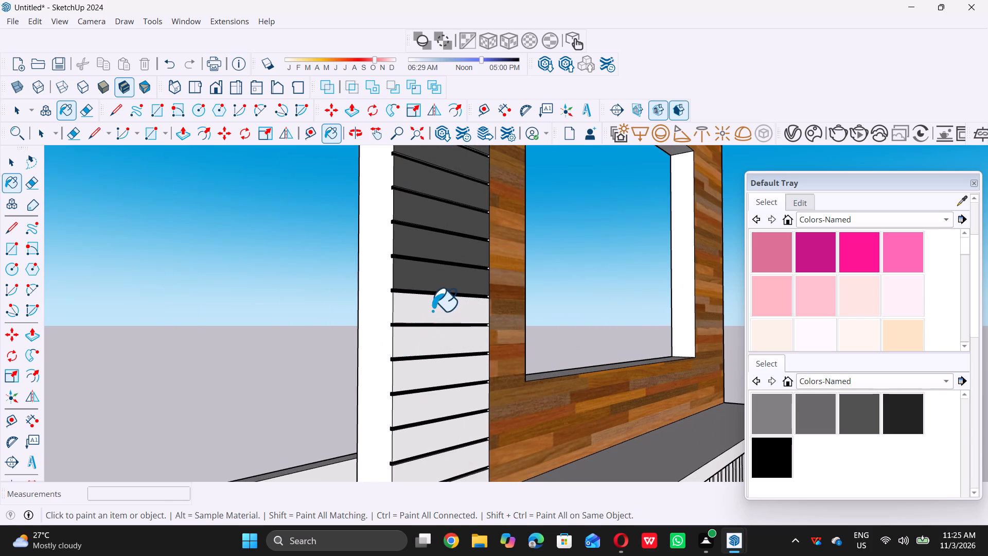
double_click(432, 310)
left_click(434, 347)
left_click(428, 377)
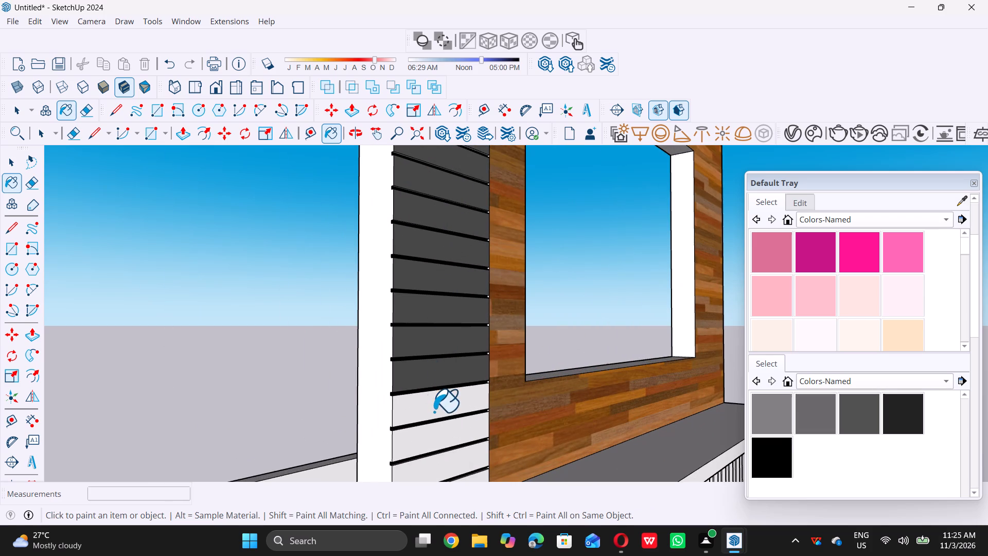
Paint the remaining four panels at the bottom of the upper banded strip dark gray.
left_click(434, 411)
left_click(428, 437)
scroll(397, 351, "down", 11)
scroll(401, 347, "up", 2)
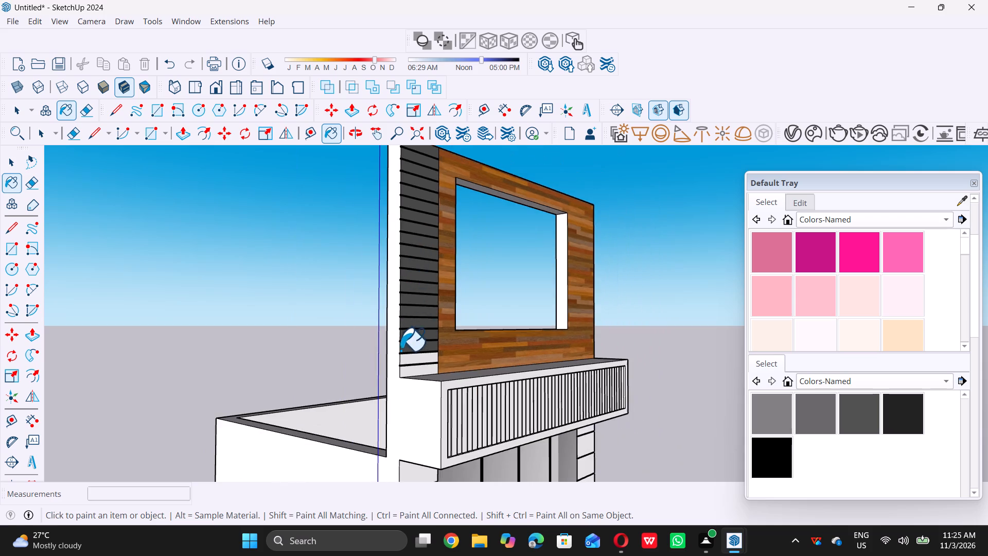
scroll(400, 350, "up", 8)
left_click(425, 362)
left_click(438, 397)
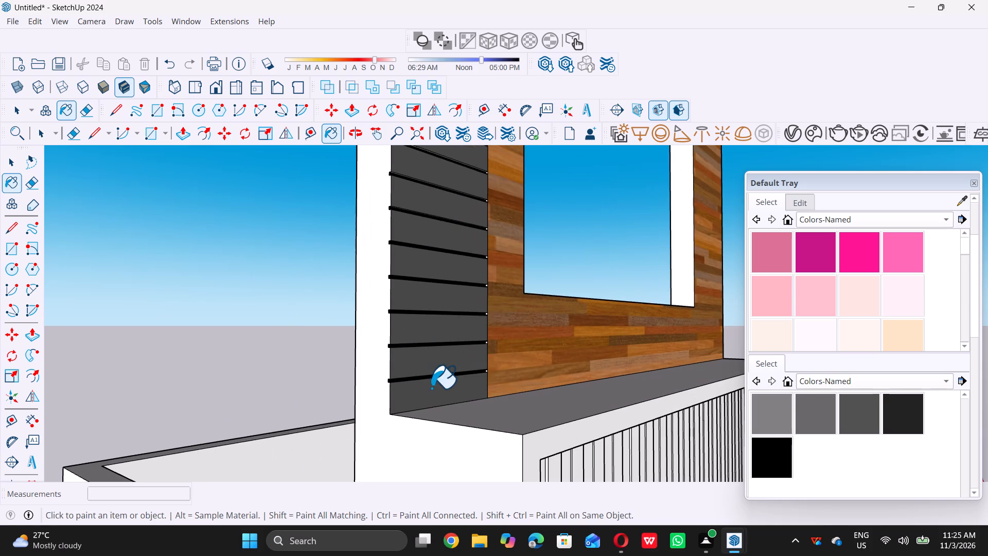
key("space")
Paint two neighbouring horizontal grooves in the lower part of the left ground-floor pillar black.
scroll(386, 379, "down", 10)
middle_click_drag(469, 347, 222, 349)
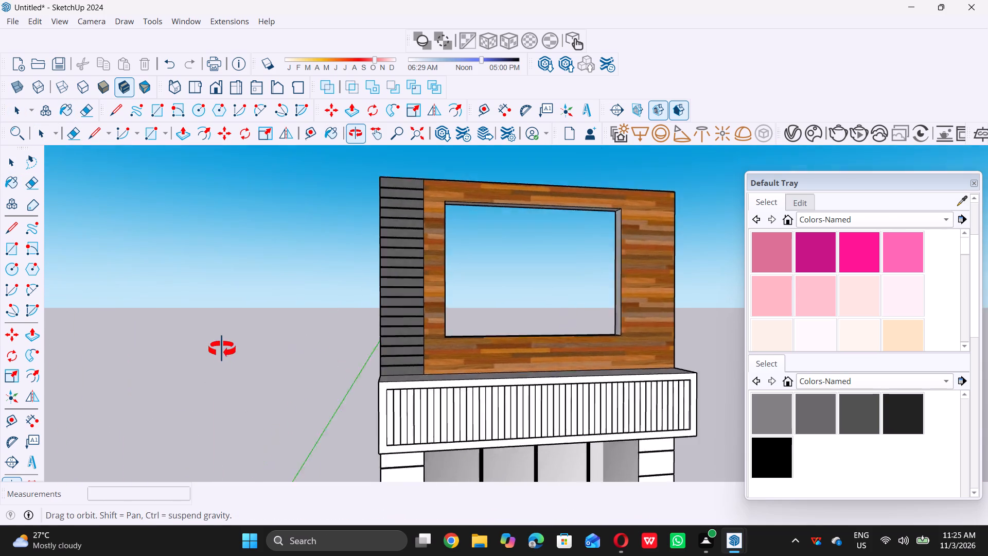
middle_click_drag(222, 349, 259, 373)
scroll(259, 373, "up", 1)
scroll(259, 373, "down", 17)
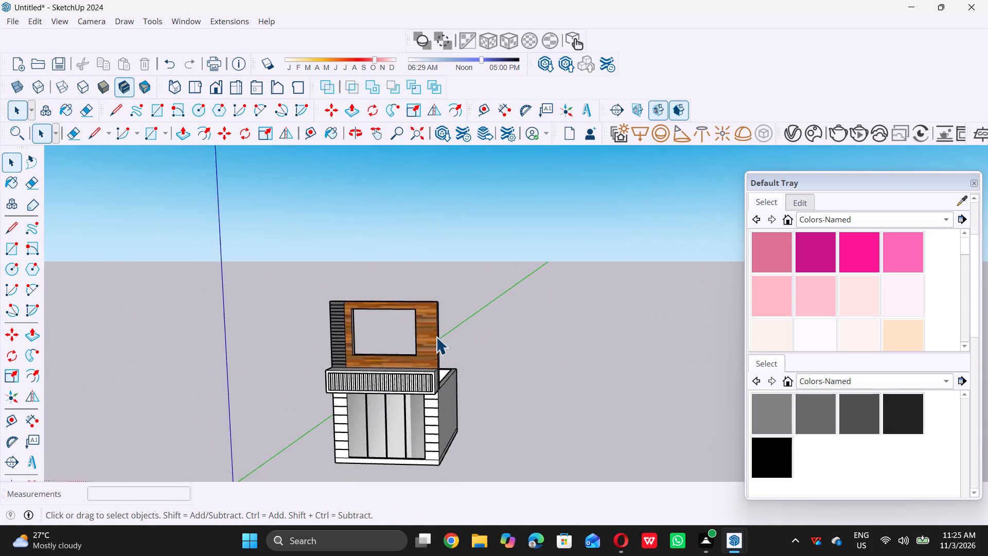
scroll(436, 337, "down", 5)
middle_click_drag(419, 358, 446, 341)
scroll(446, 341, "up", 1)
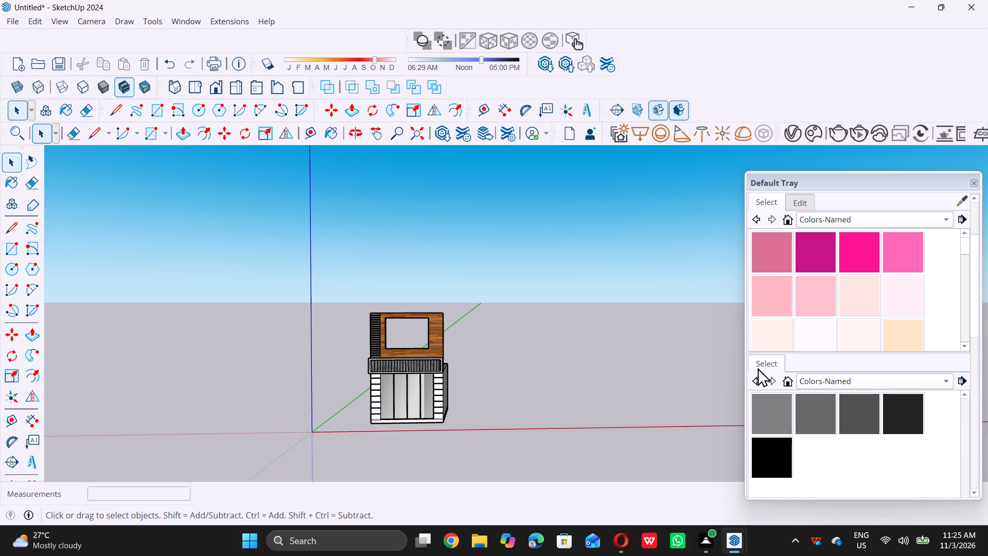
triple_click(782, 457)
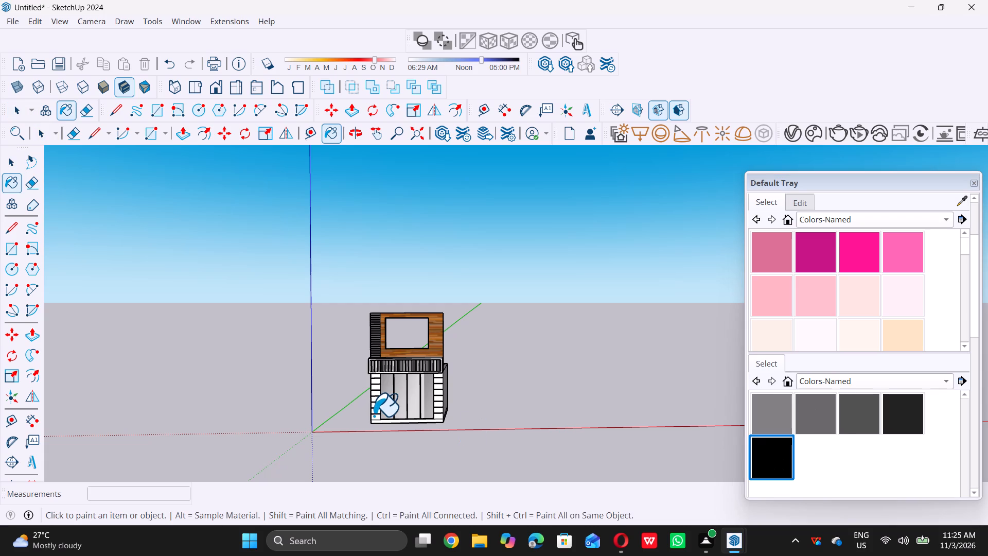
middle_click_drag(361, 425, 375, 396)
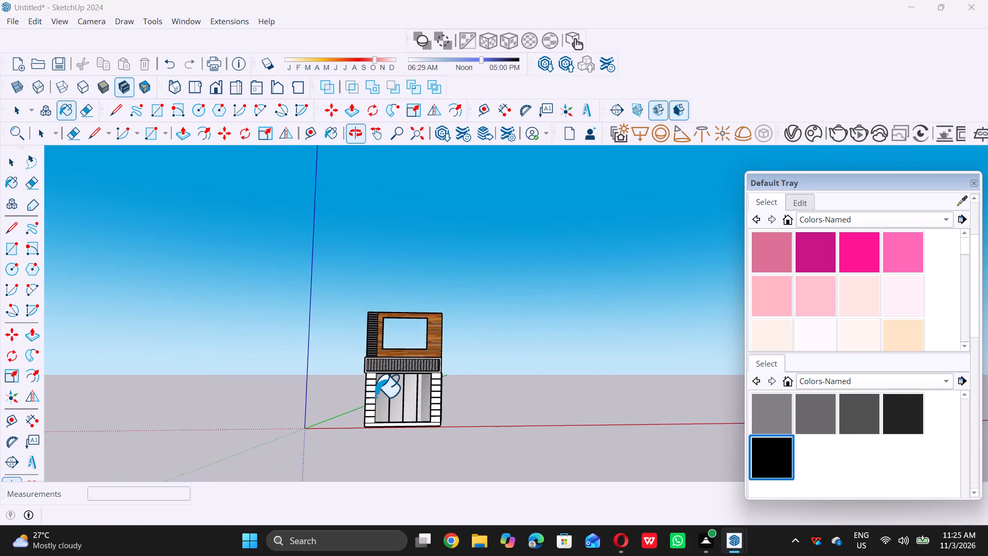
scroll(375, 396, "up", 10)
scroll(361, 449, "up", 15)
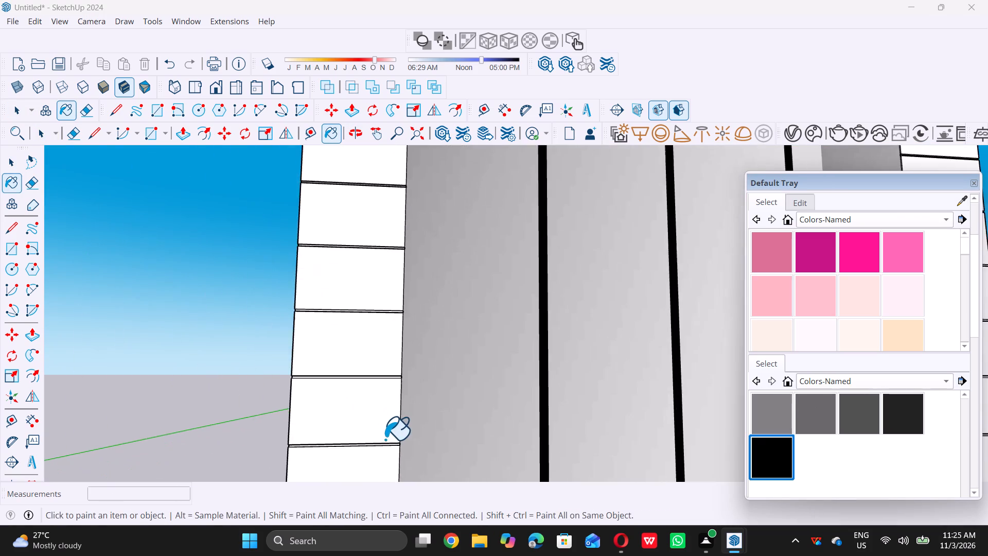
scroll(385, 439, "up", 16)
triple_click(408, 441)
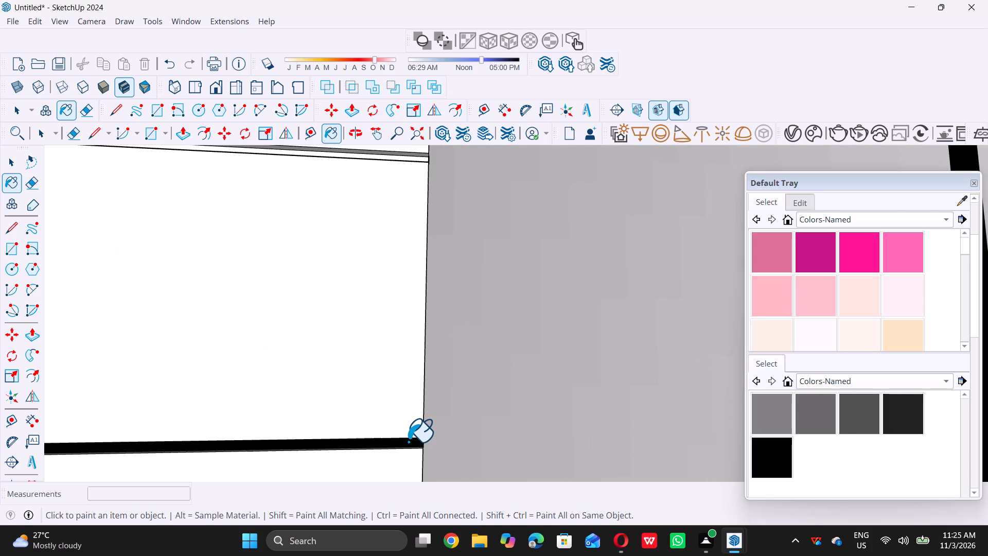
scroll(409, 441, "down", 7)
scroll(250, 289, "up", 11)
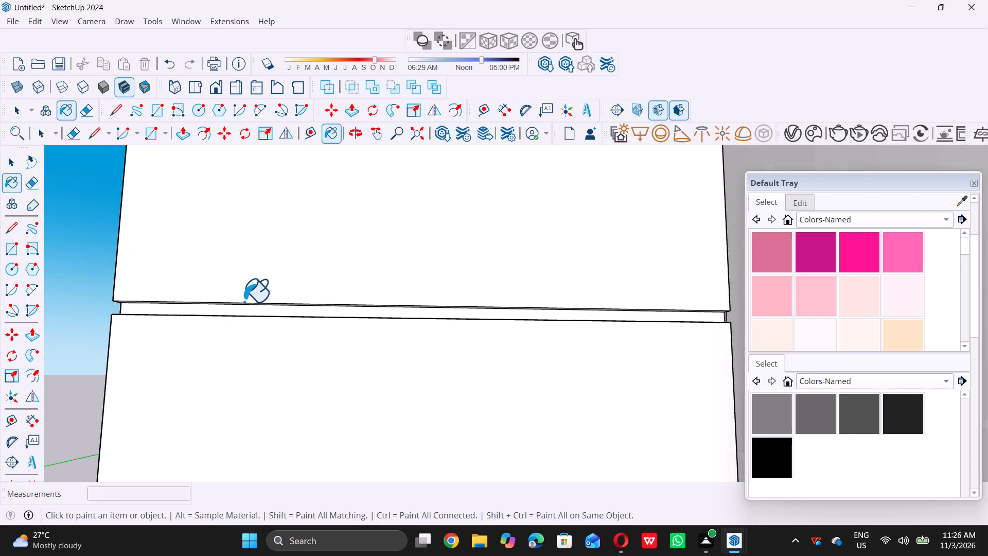
scroll(244, 301, "up", 3)
left_click(252, 313)
scroll(321, 333, "down", 15)
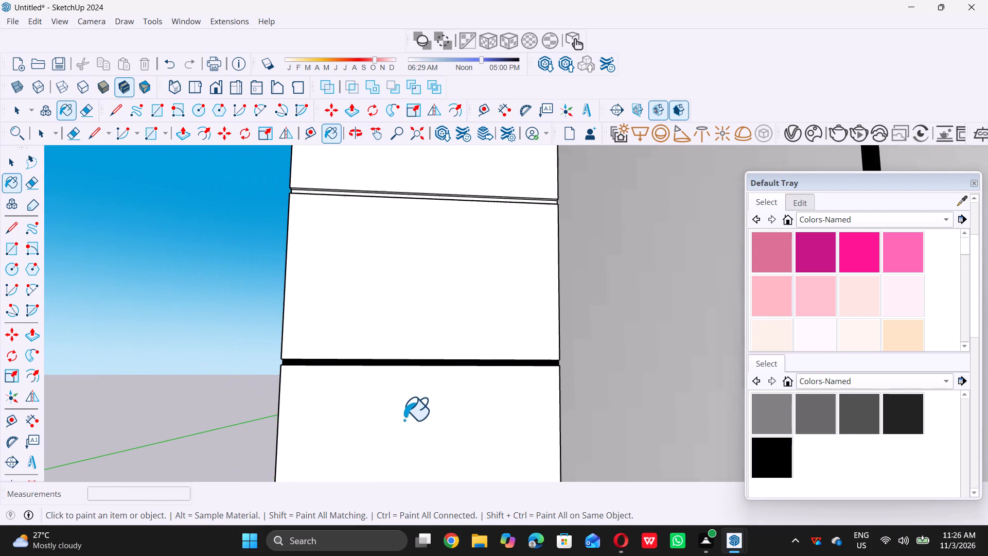
Paint the next three grooves up the left ground-floor pillar black.
scroll(404, 420, "down", 3)
scroll(416, 257, "up", 13)
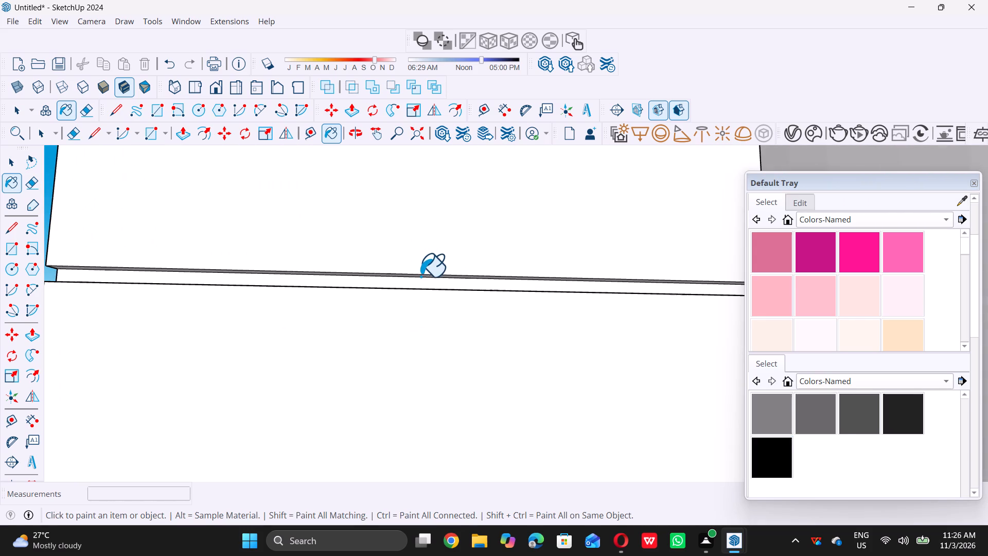
left_click(422, 282)
scroll(430, 292, "down", 20)
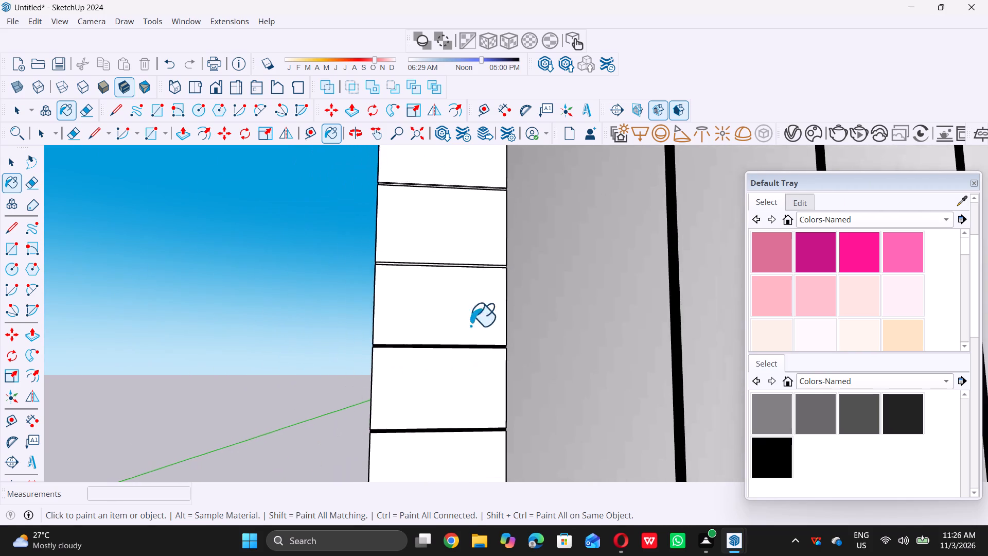
scroll(461, 267, "up", 17)
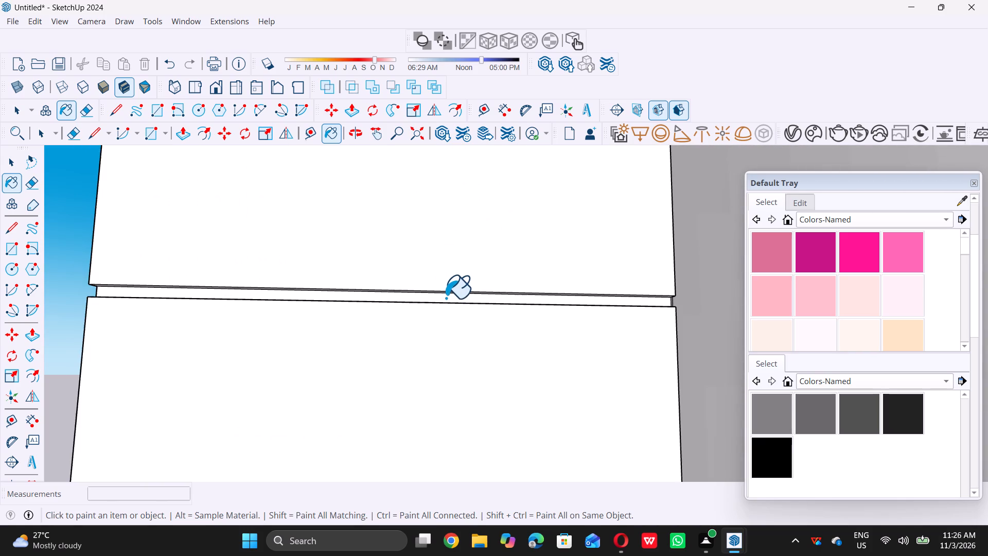
left_click(446, 298)
scroll(446, 298, "down", 16)
scroll(457, 231, "up", 3)
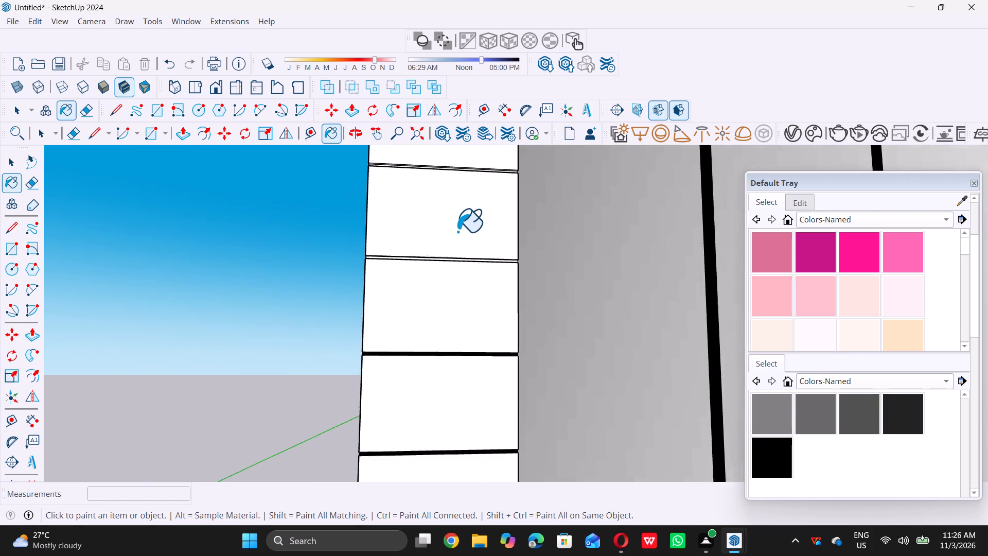
scroll(457, 231, "up", 7)
scroll(425, 274, "up", 7)
left_click(439, 276)
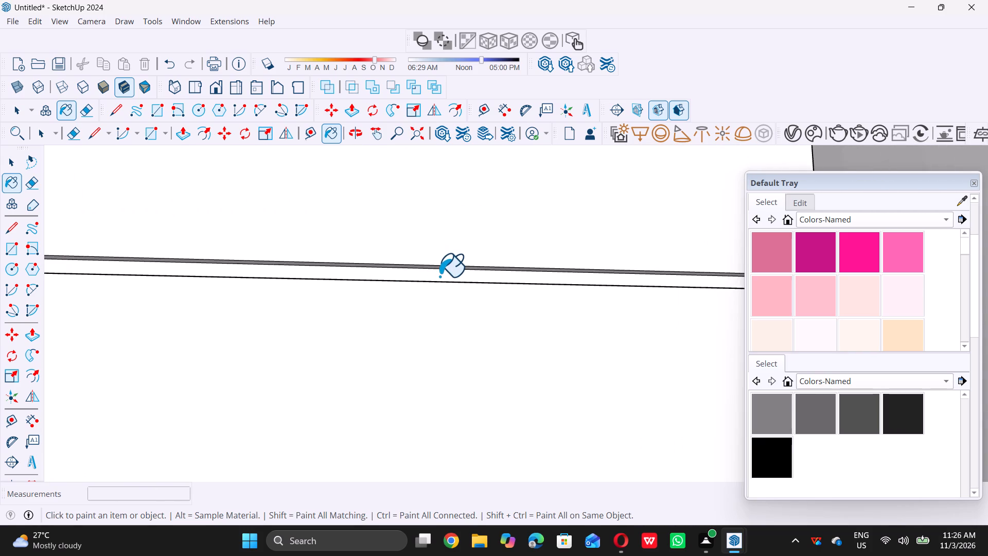
scroll(440, 276, "down", 20)
scroll(440, 276, "down", 1)
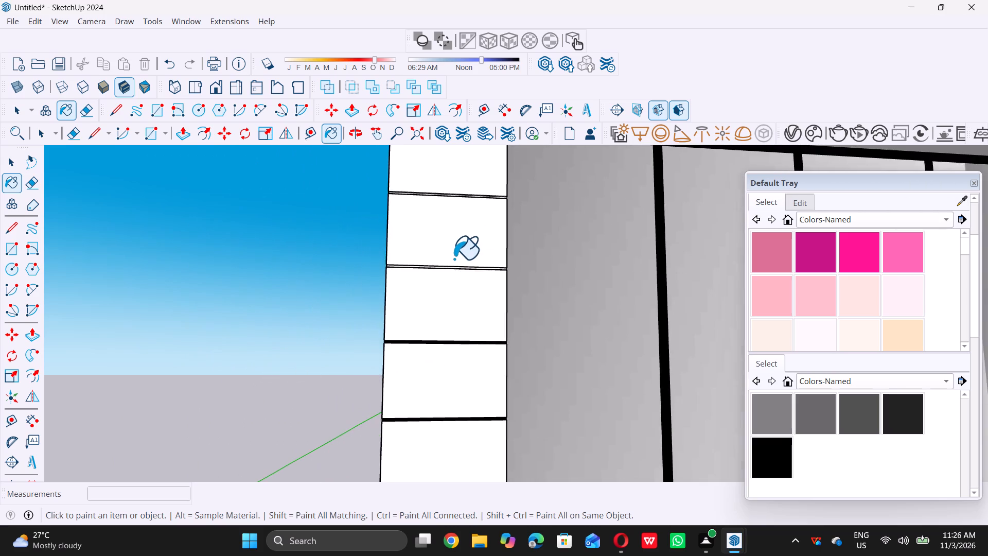
Paint the top three grooves of the left ground-floor pillar black.
scroll(454, 258, "up", 18)
left_click(453, 283)
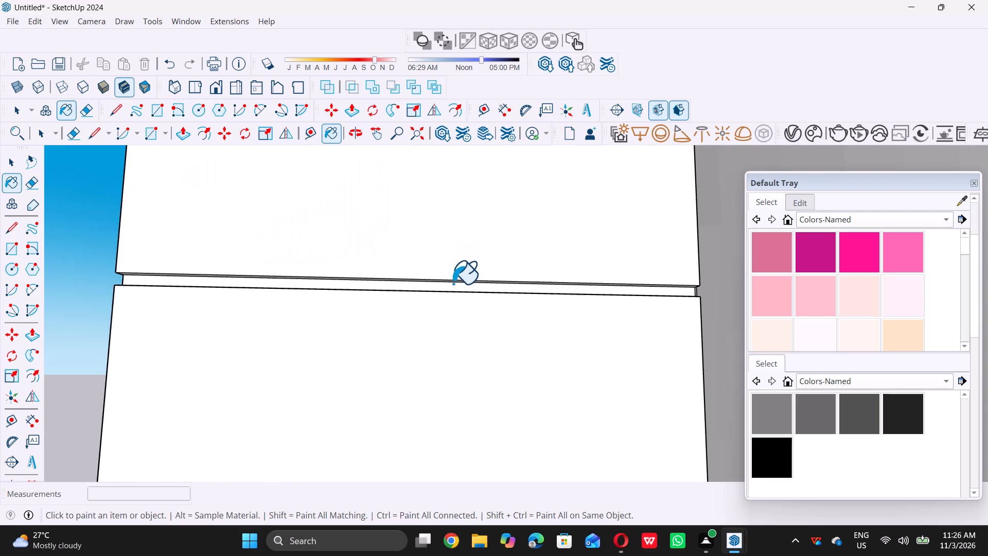
scroll(453, 283, "down", 4)
scroll(453, 290, "up", 10)
left_click(460, 281)
scroll(458, 281, "down", 4)
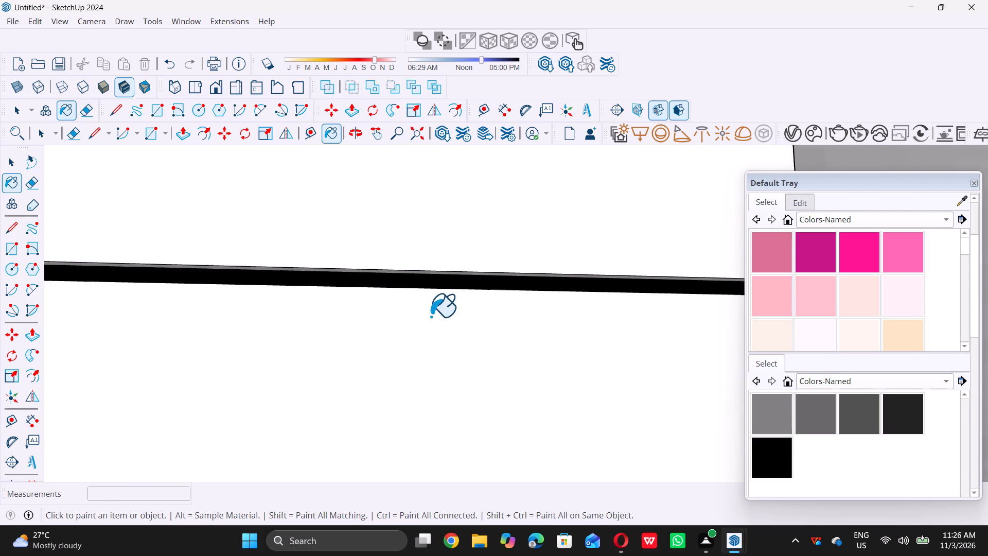
scroll(431, 316, "down", 20)
scroll(431, 316, "down", 1)
scroll(450, 270, "up", 5)
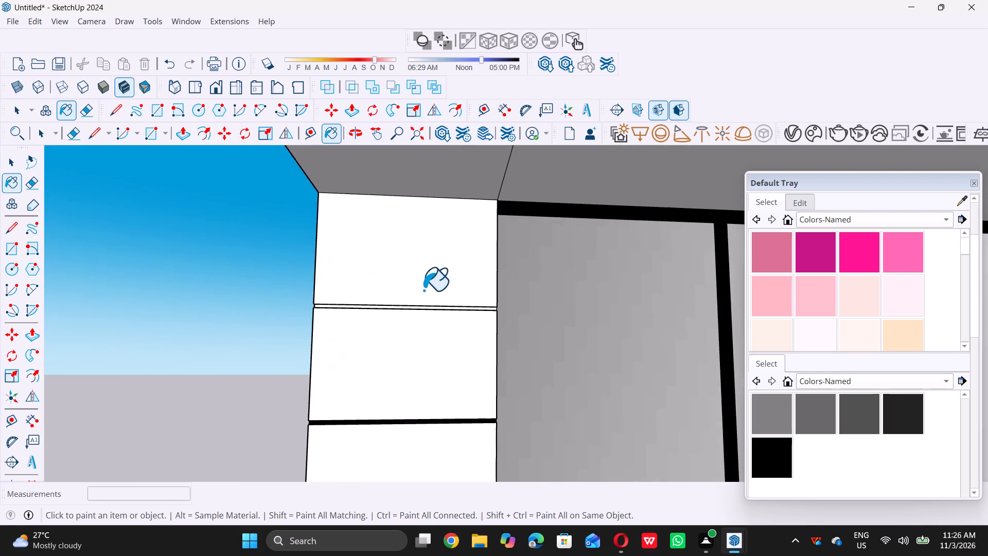
scroll(424, 291, "up", 17)
left_click(422, 315)
scroll(424, 316, "down", 16)
scroll(430, 314, "down", 7)
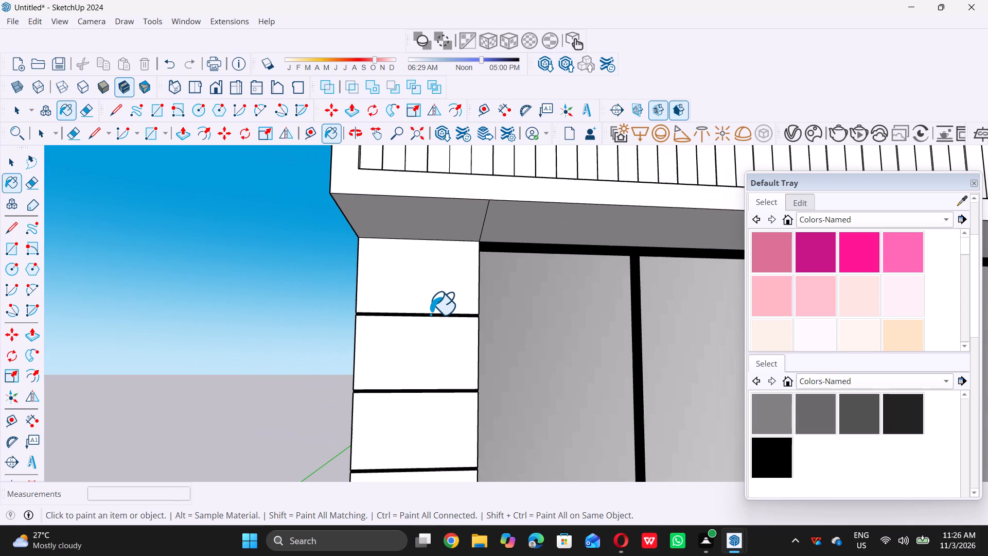
scroll(430, 314, "down", 1)
key("space")
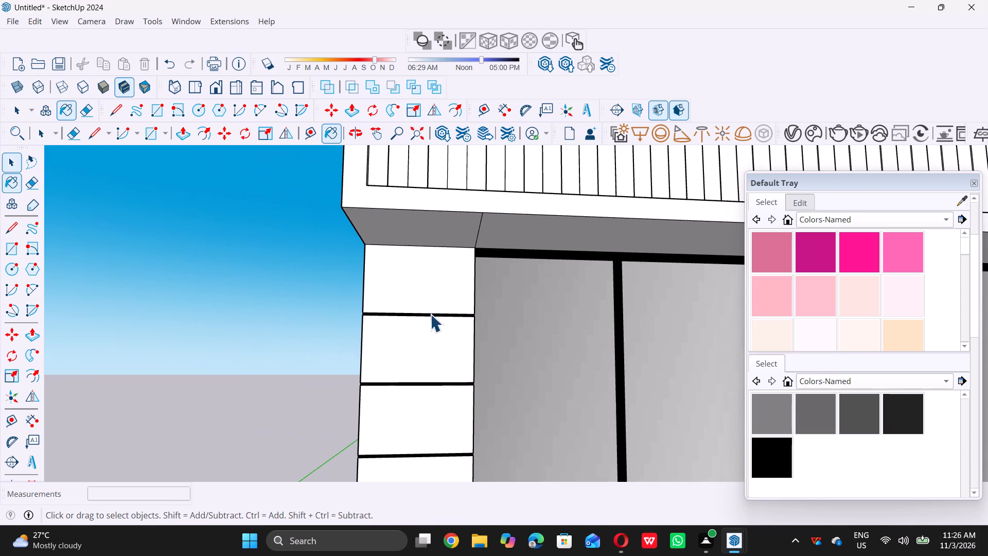
Paint two neighbouring horizontal grooves in the lower part of the right ground-floor pillar black.
scroll(430, 314, "down", 15)
middle_click_drag(447, 275, 440, 331)
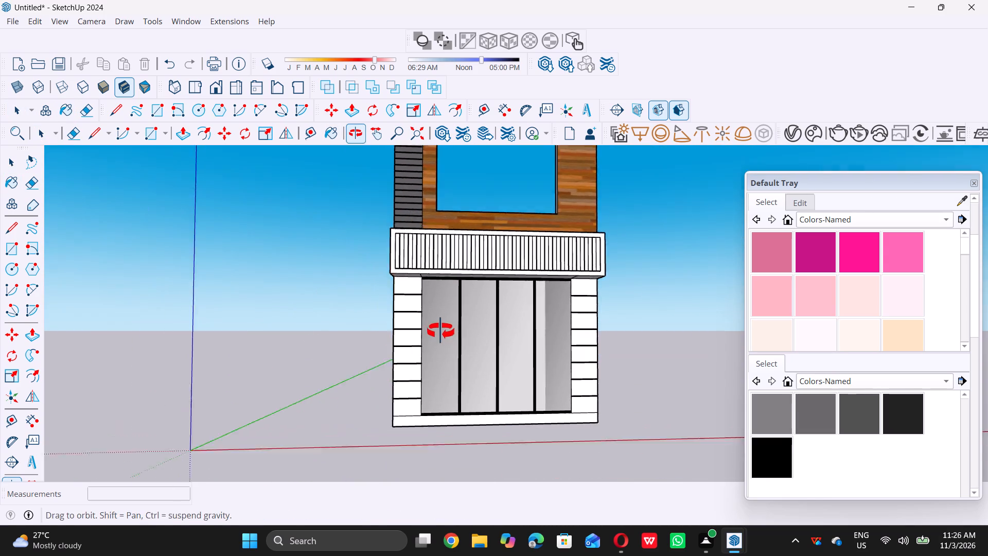
middle_click_drag(440, 331, 439, 336)
scroll(570, 368, "up", 20)
scroll(570, 368, "up", 7)
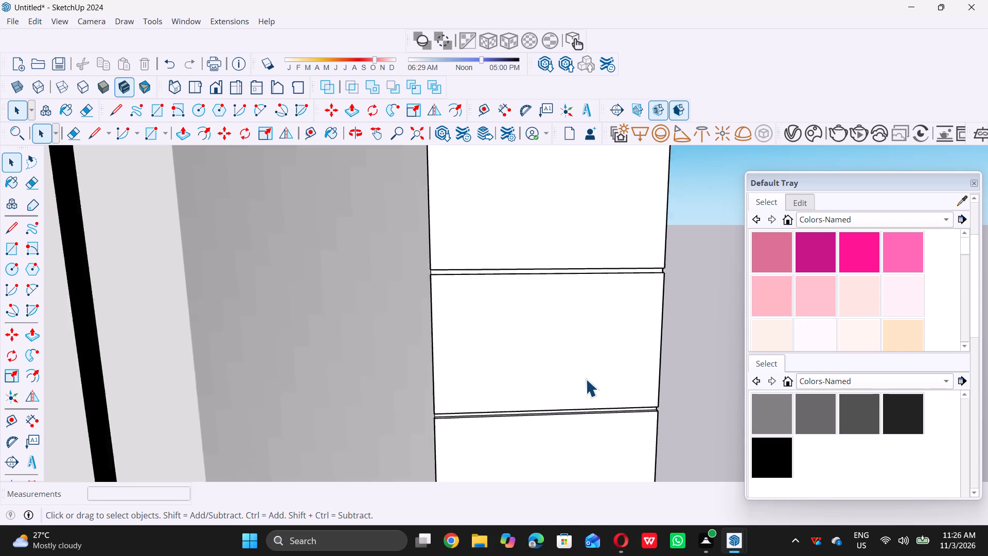
left_click(775, 461)
scroll(669, 433, "up", 8)
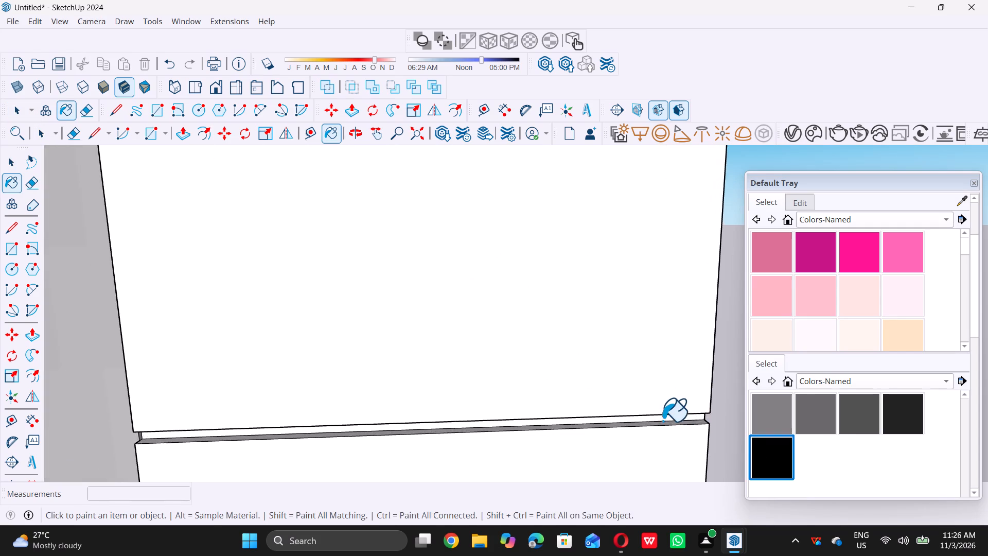
scroll(662, 421, "up", 6)
left_click(667, 416)
scroll(629, 420, "down", 13)
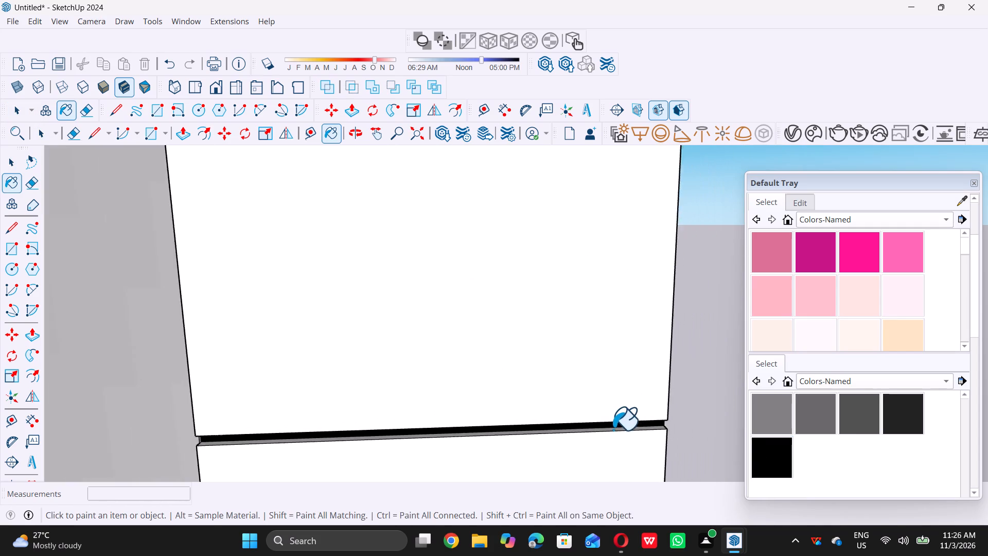
scroll(613, 429, "down", 8)
scroll(566, 314, "up", 13)
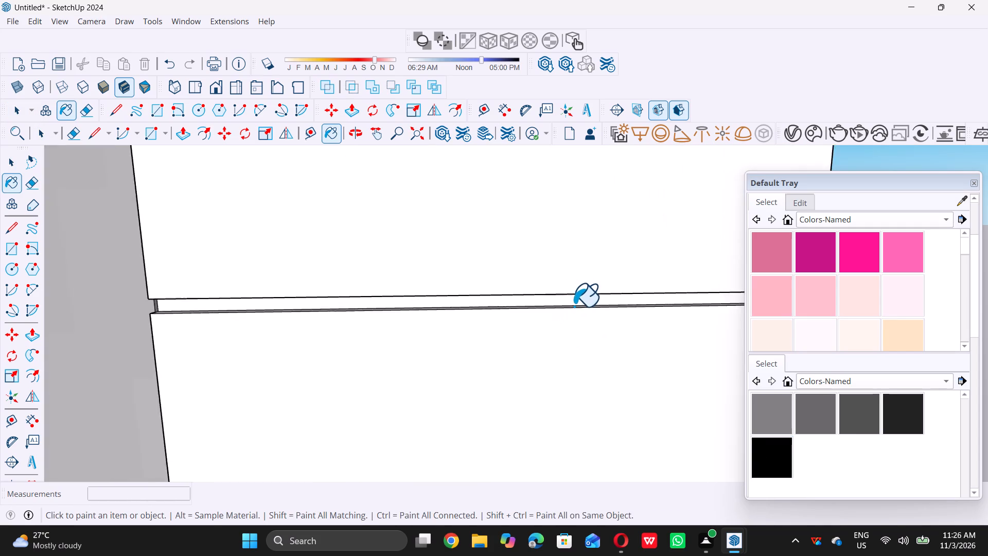
scroll(574, 306, "up", 2)
left_click(578, 300)
scroll(574, 305, "down", 12)
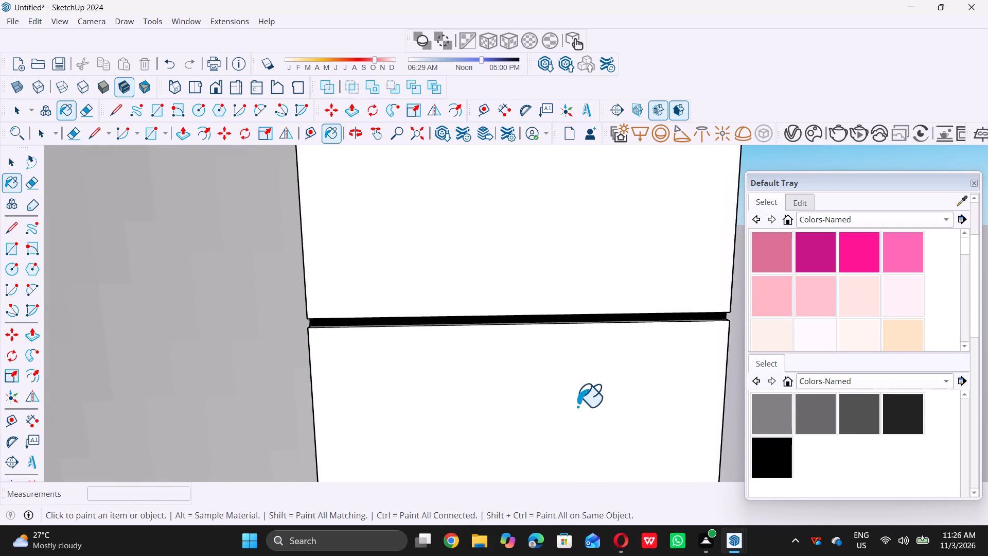
Paint the next three grooves up the right ground-floor pillar black.
scroll(577, 406, "down", 9)
scroll(548, 317, "up", 15)
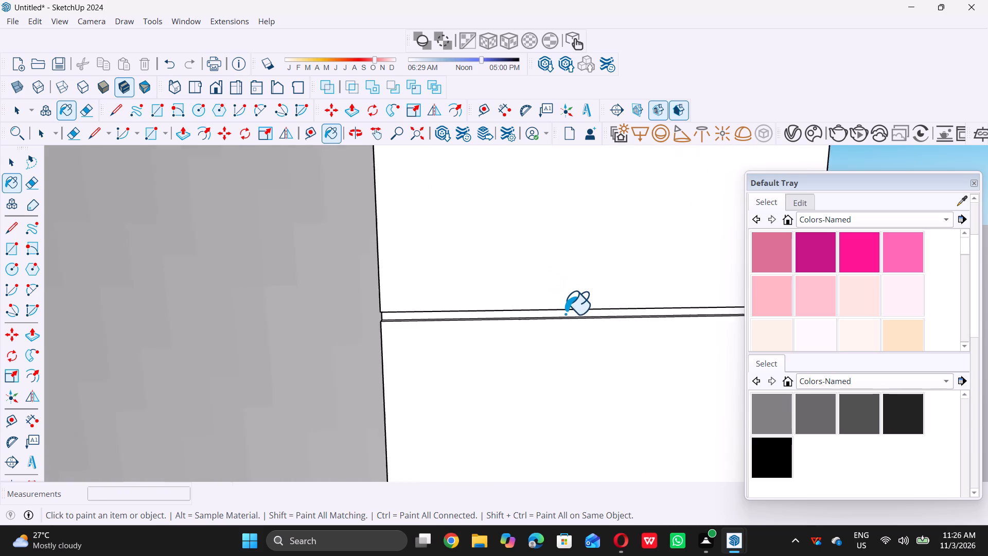
left_click(566, 314)
scroll(566, 314, "down", 18)
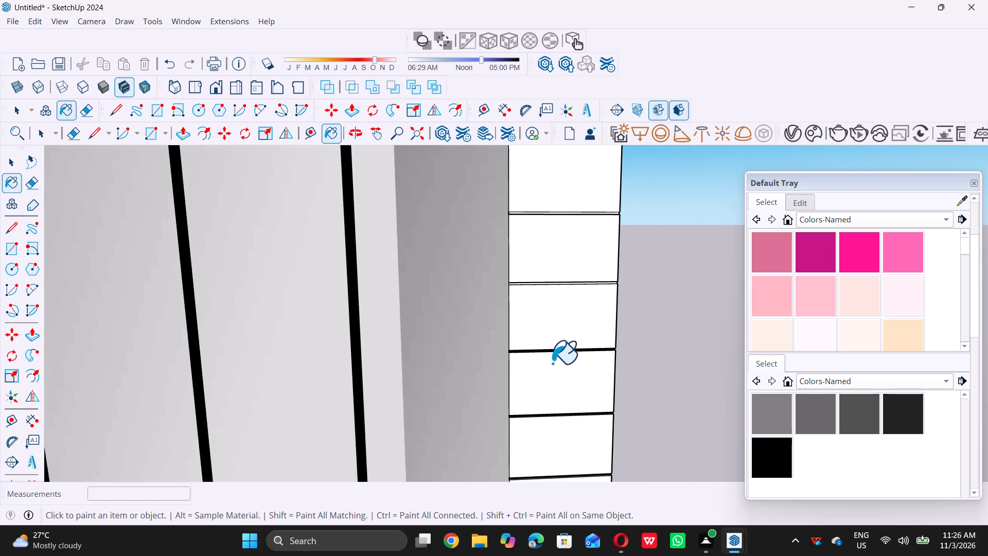
scroll(538, 281, "up", 14)
left_click(556, 280)
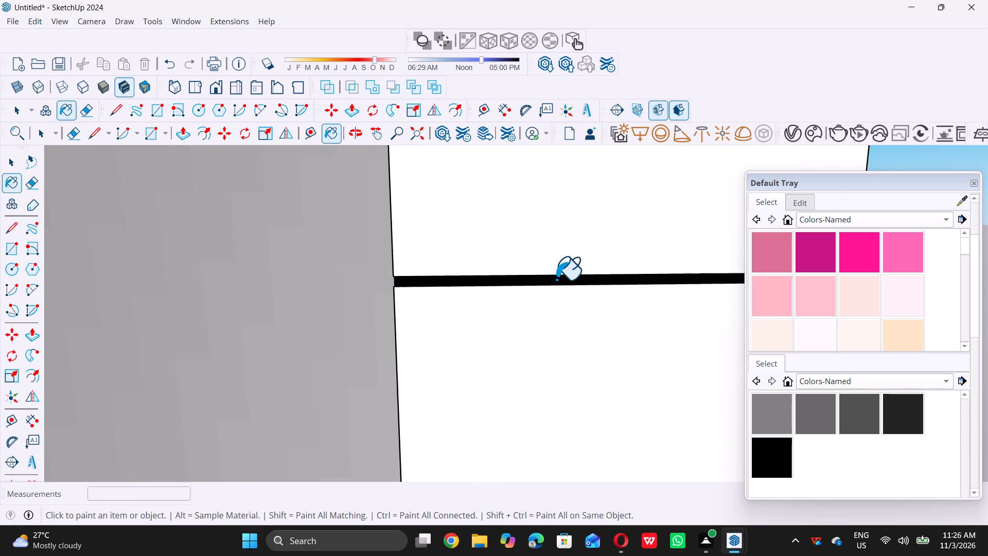
scroll(556, 279, "down", 4)
scroll(543, 304, "up", 1)
scroll(542, 308, "down", 16)
scroll(545, 268, "up", 7)
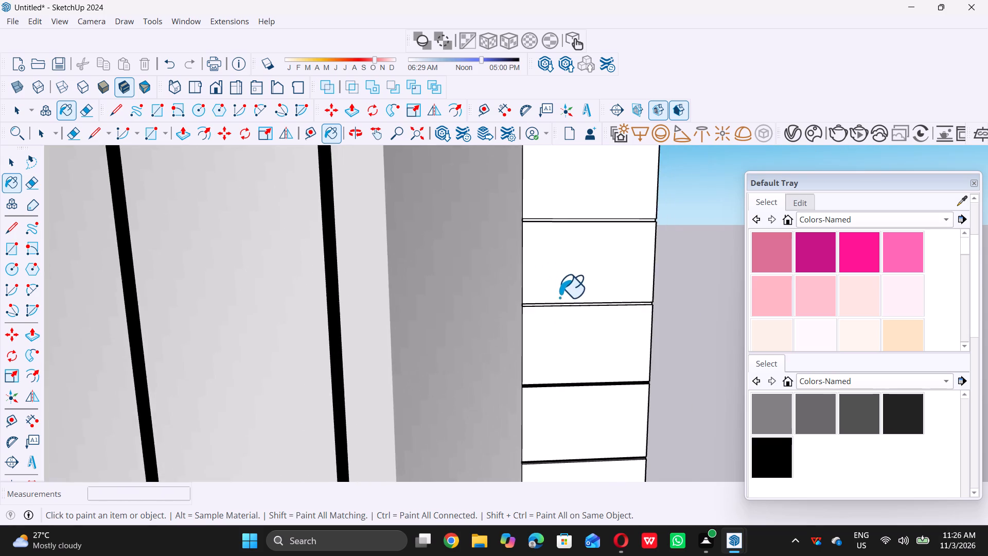
scroll(559, 297, "up", 15)
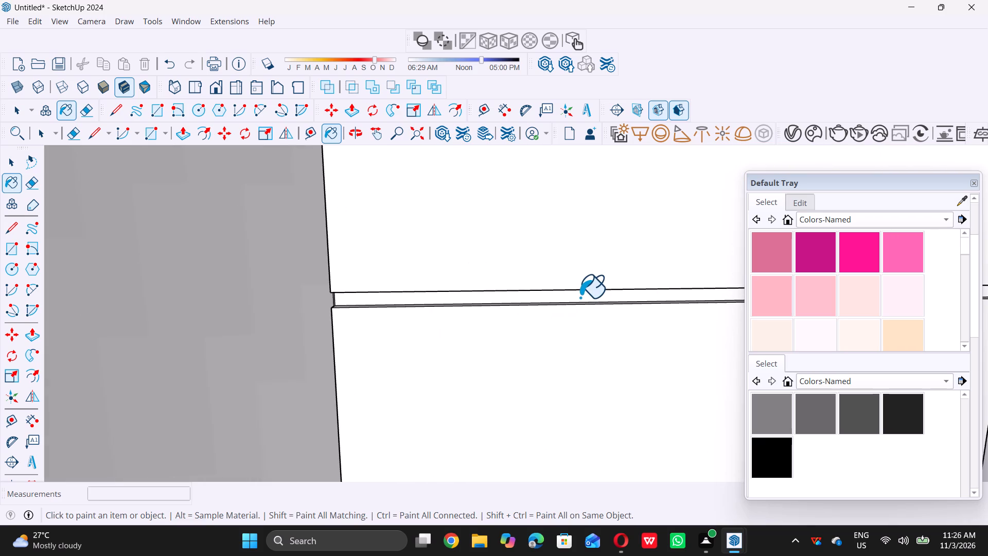
left_click(580, 297)
scroll(568, 302, "down", 18)
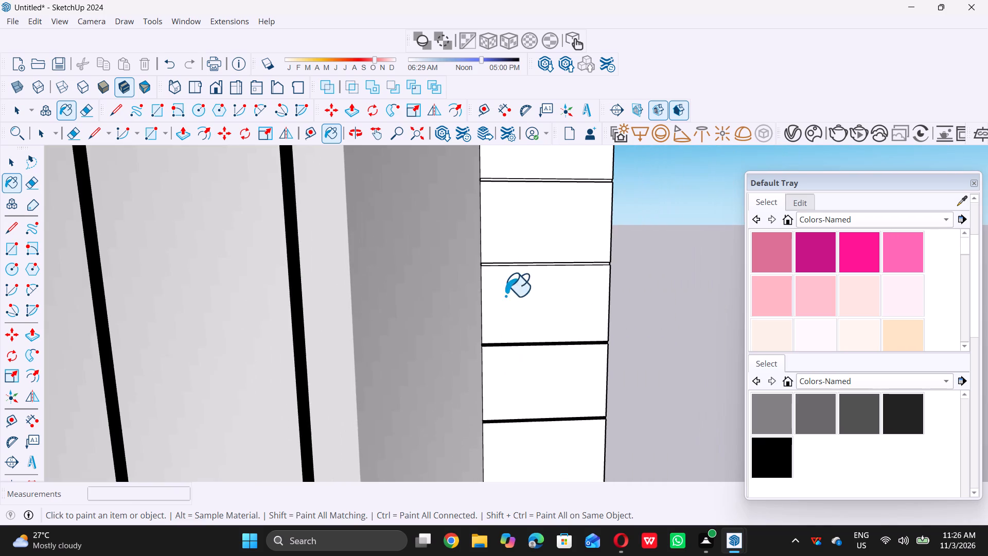
Paint the top two horizontal grooves of the right ground-floor pillar black.
scroll(497, 256, "up", 18)
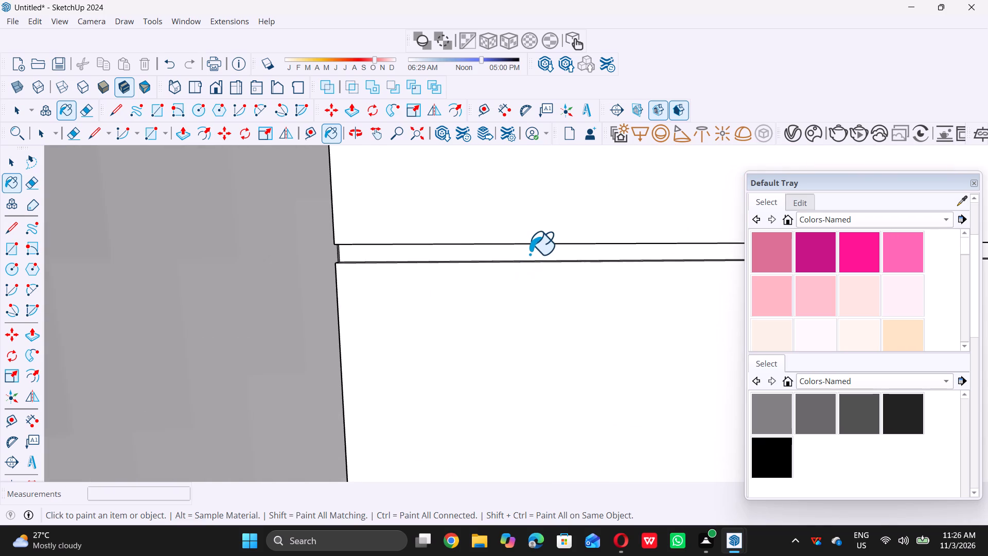
double_click(530, 254)
scroll(529, 253, "down", 18)
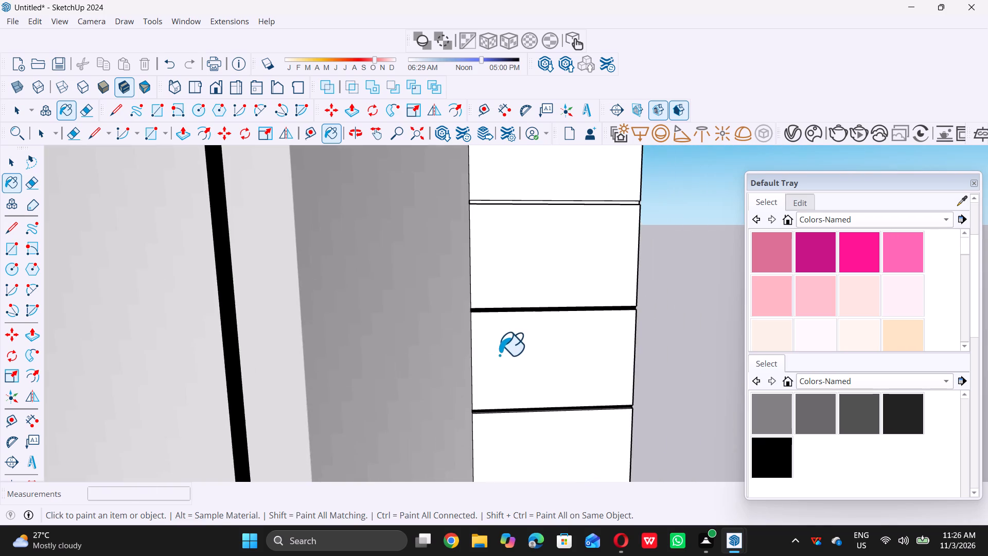
scroll(499, 355, "down", 3)
scroll(503, 258, "up", 17)
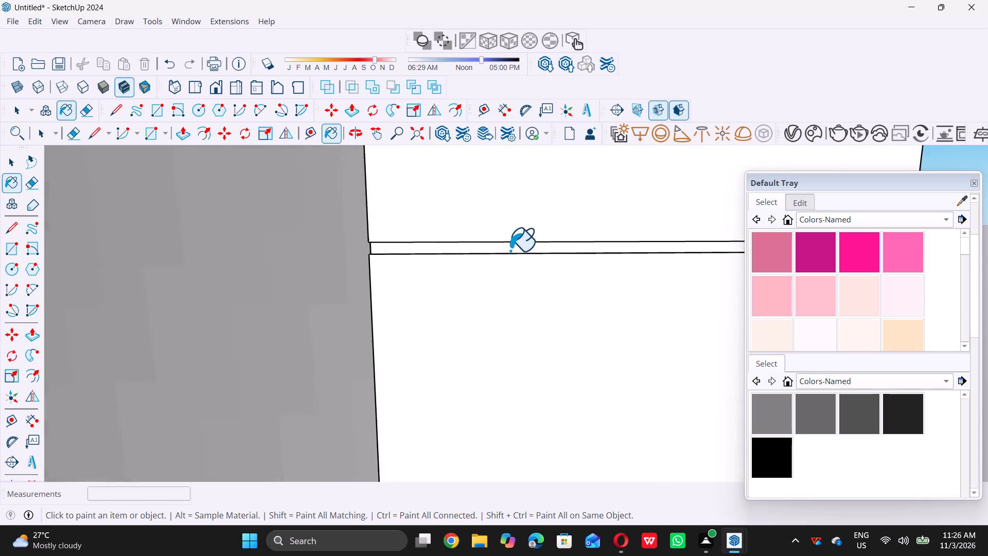
scroll(510, 250, "up", 2)
double_click(520, 246)
key("space")
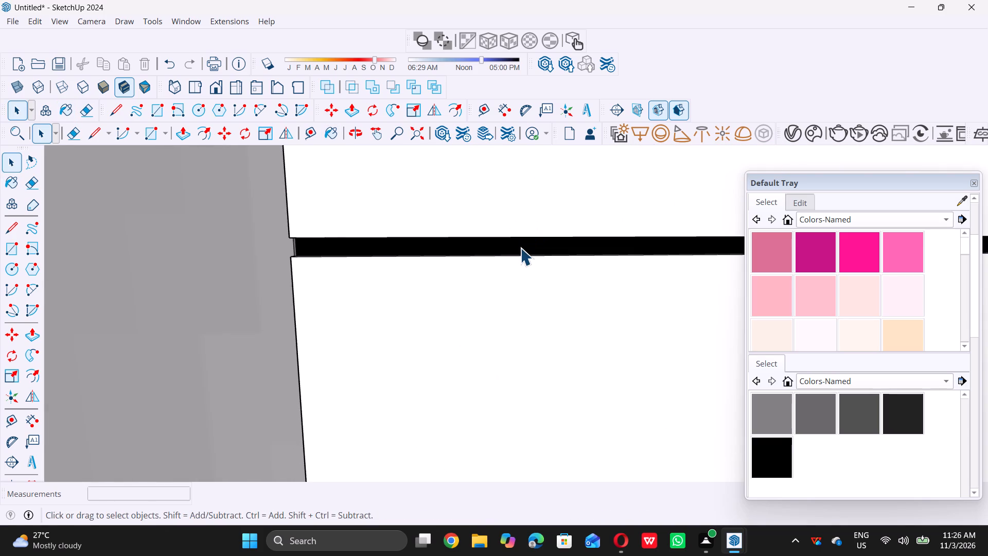
scroll(520, 248, "down", 20)
scroll(520, 248, "down", 8)
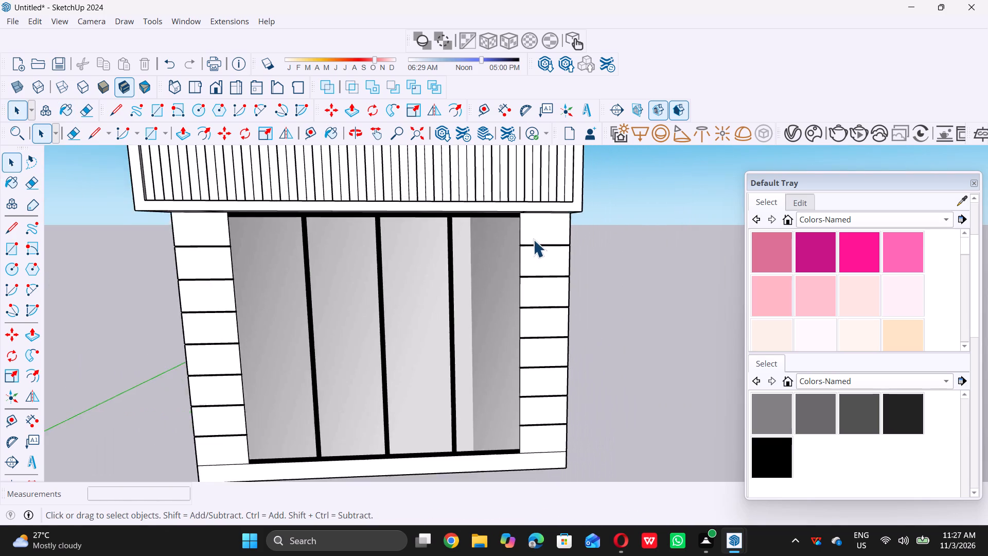
scroll(533, 239, "down", 14)
middle_click_drag(514, 289, 489, 258)
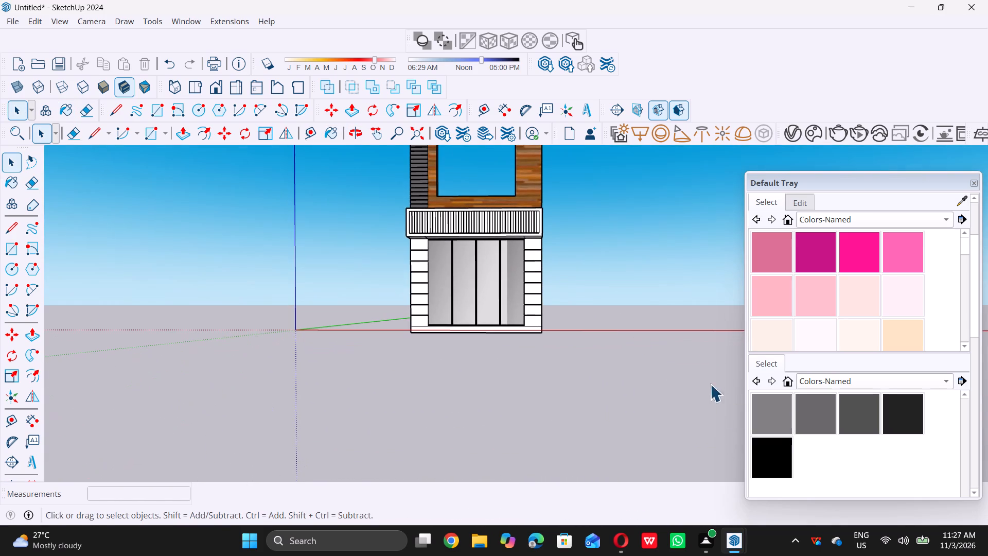
Switch the material library from Colors-Named to the Wood collection, checking Window Coverings on the way.
scroll(824, 416, "up", 17)
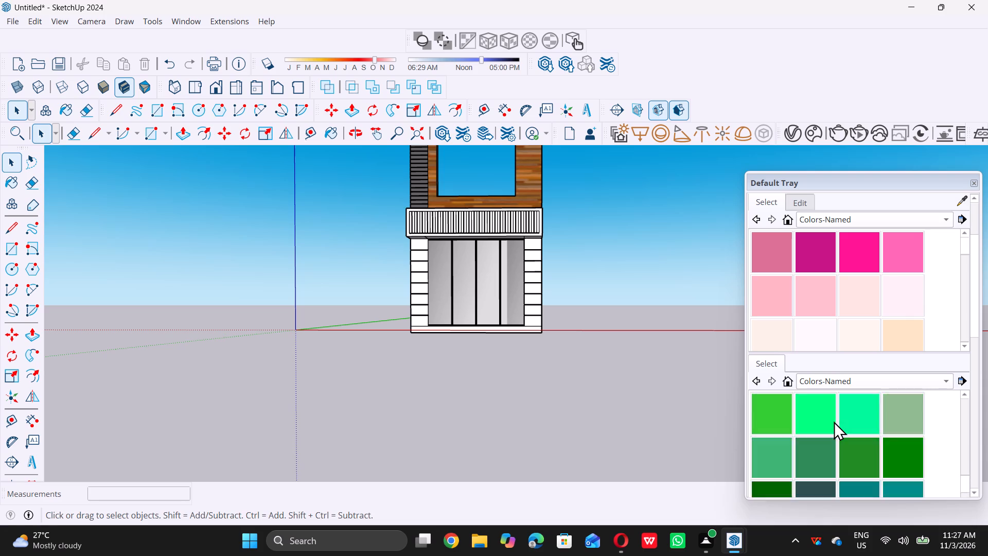
scroll(834, 421, "up", 18)
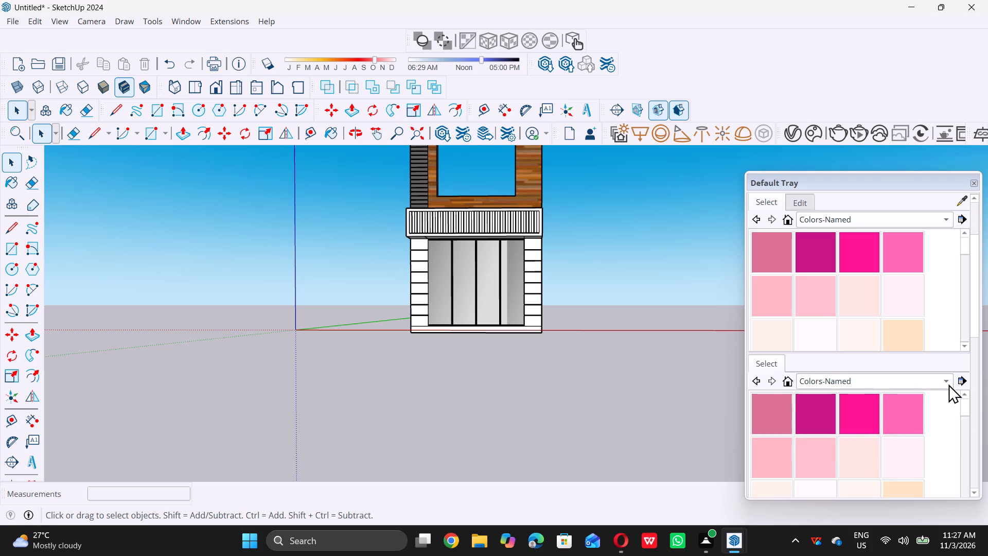
double_click(945, 379)
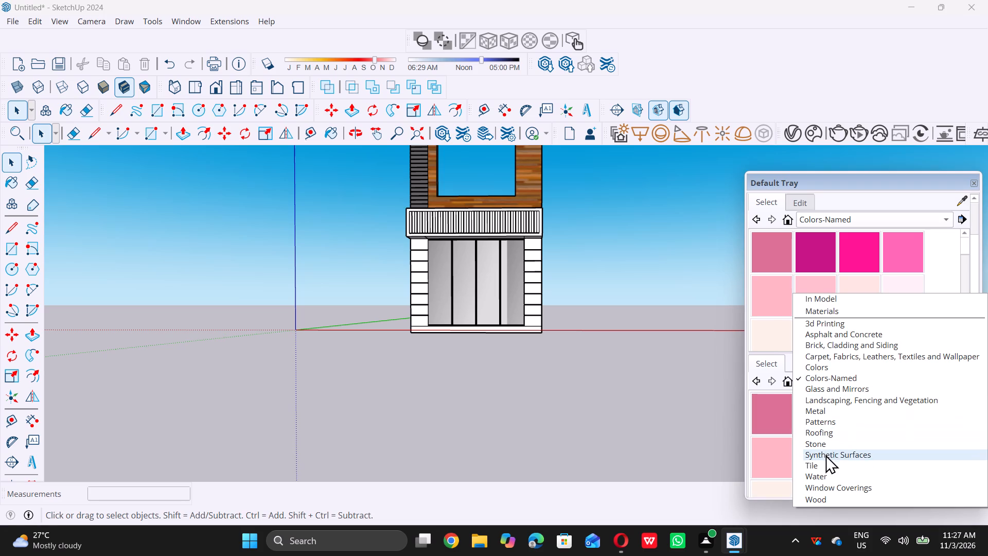
left_click(832, 490)
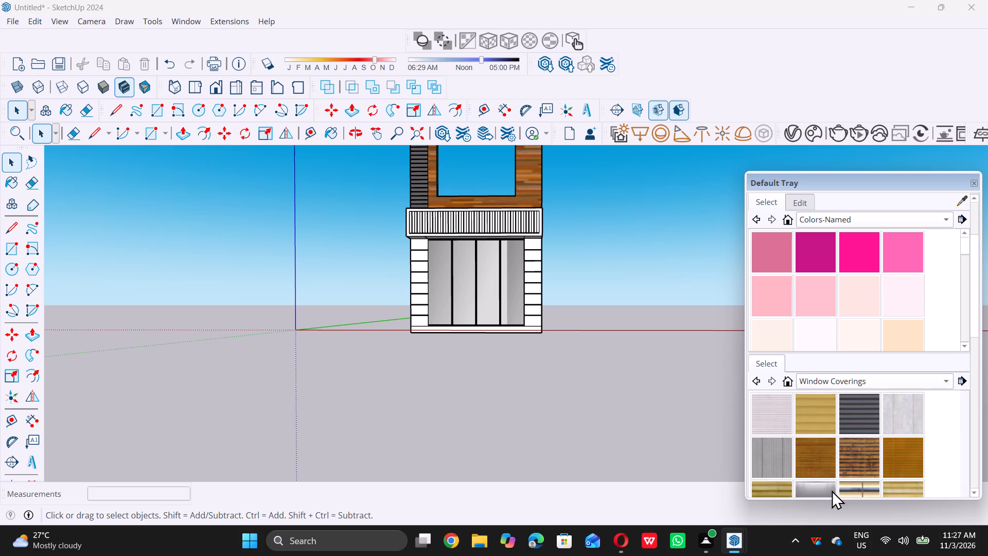
scroll(890, 446, "down", 4)
double_click(946, 382)
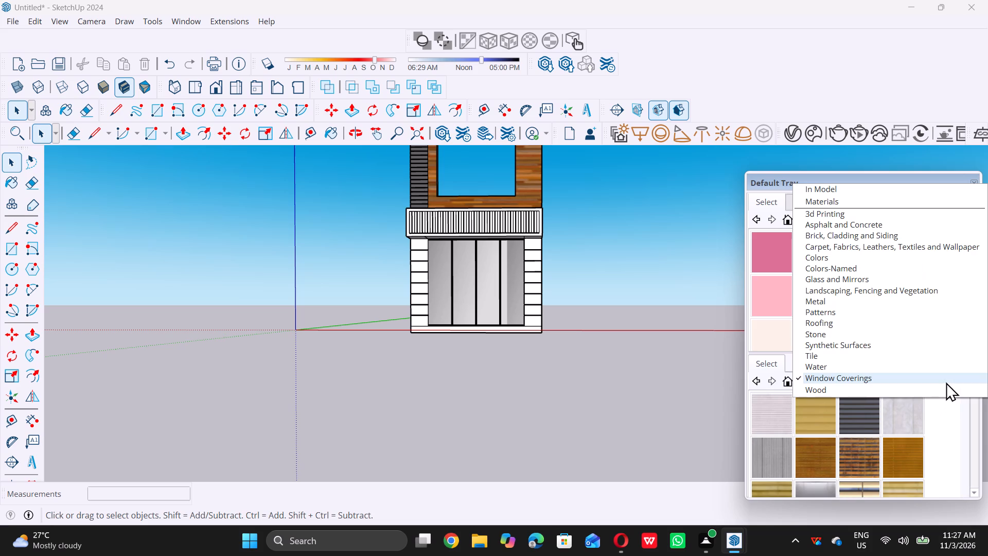
double_click(877, 392)
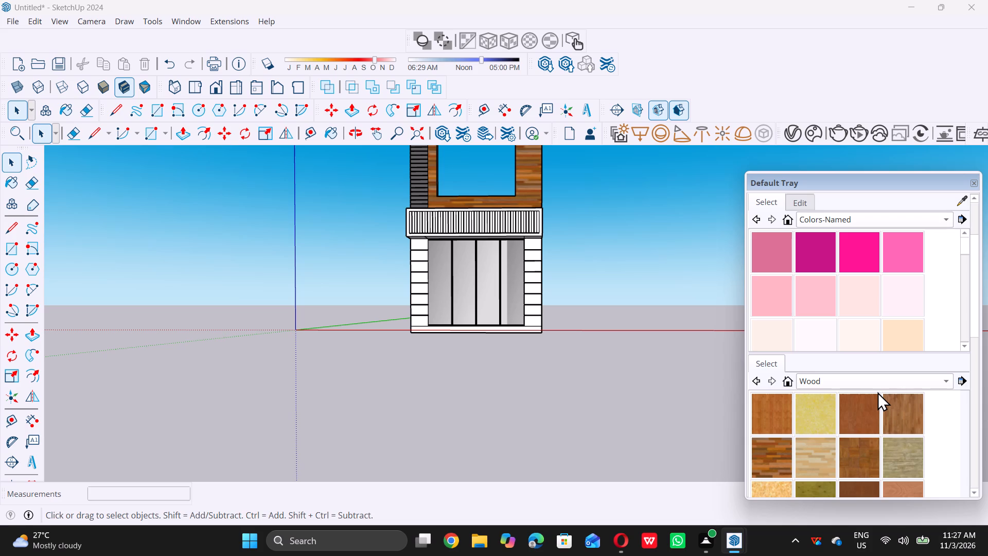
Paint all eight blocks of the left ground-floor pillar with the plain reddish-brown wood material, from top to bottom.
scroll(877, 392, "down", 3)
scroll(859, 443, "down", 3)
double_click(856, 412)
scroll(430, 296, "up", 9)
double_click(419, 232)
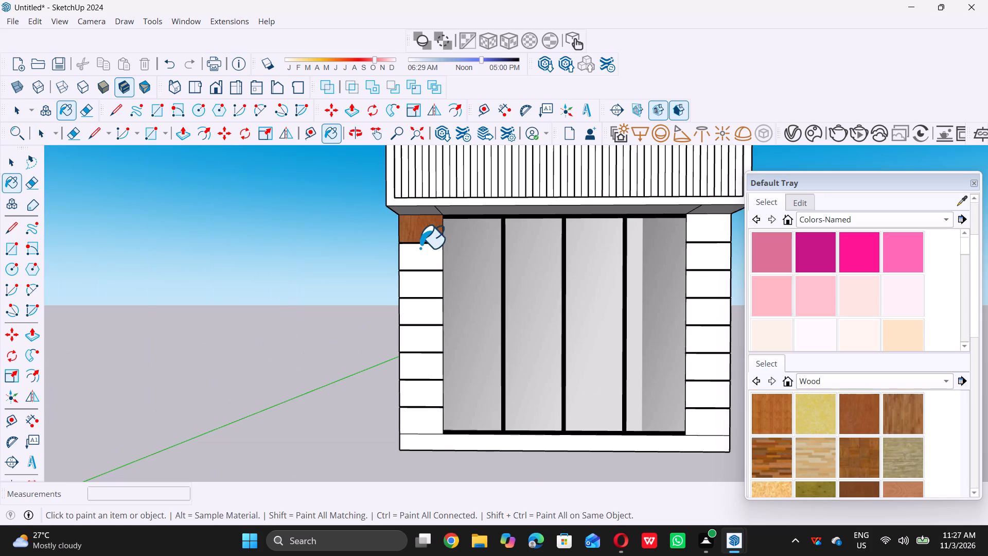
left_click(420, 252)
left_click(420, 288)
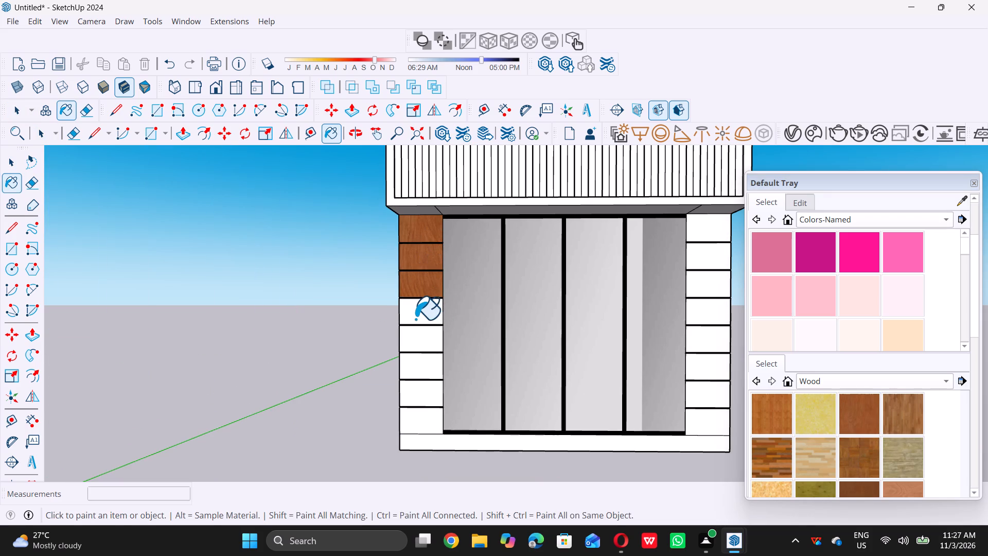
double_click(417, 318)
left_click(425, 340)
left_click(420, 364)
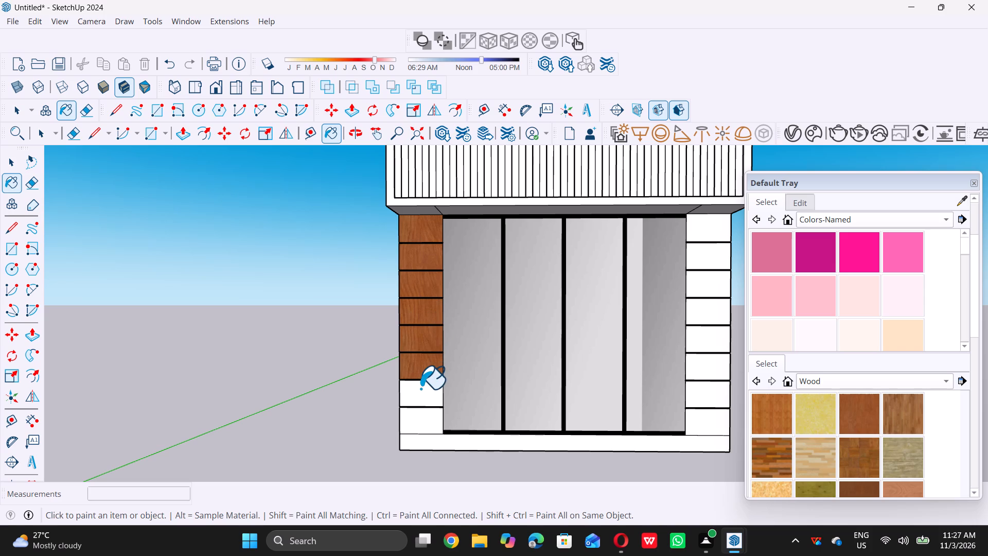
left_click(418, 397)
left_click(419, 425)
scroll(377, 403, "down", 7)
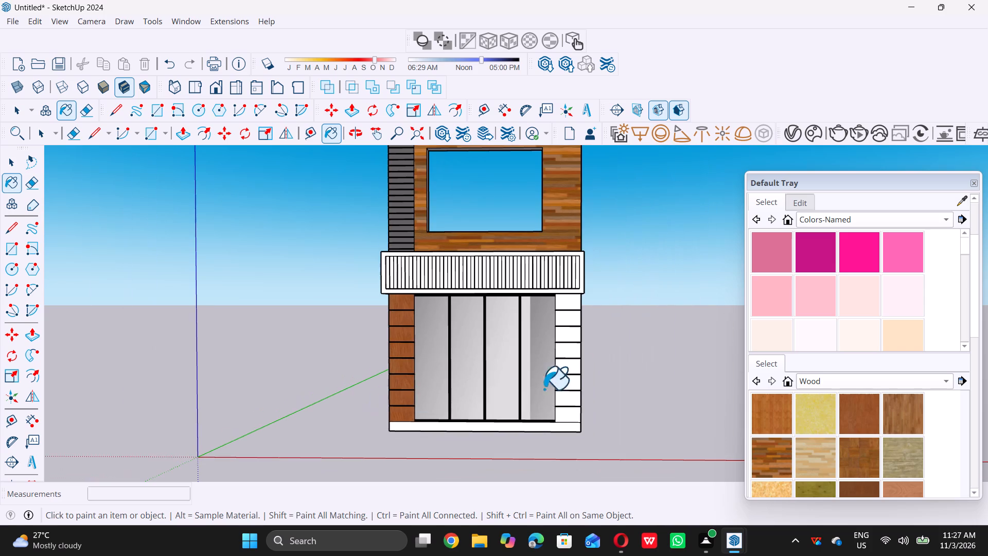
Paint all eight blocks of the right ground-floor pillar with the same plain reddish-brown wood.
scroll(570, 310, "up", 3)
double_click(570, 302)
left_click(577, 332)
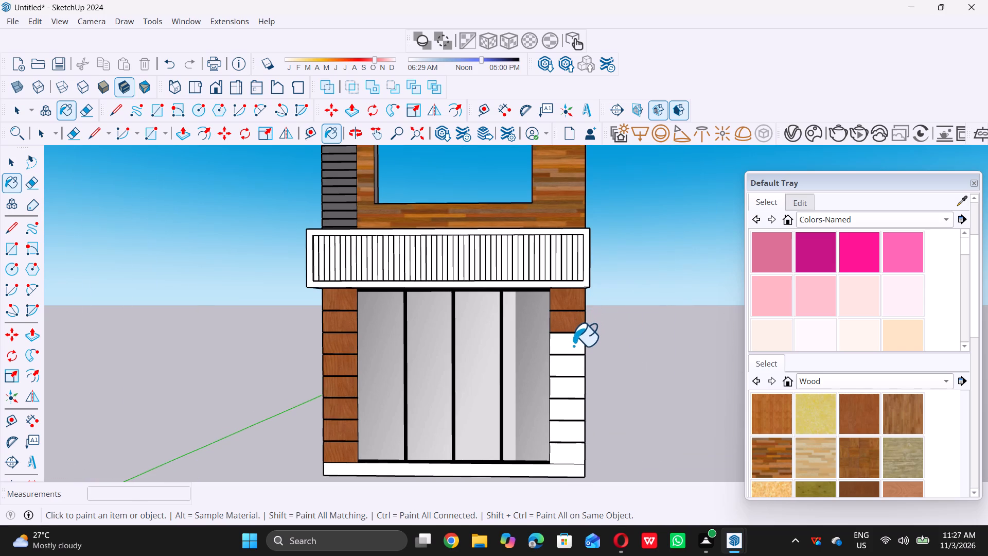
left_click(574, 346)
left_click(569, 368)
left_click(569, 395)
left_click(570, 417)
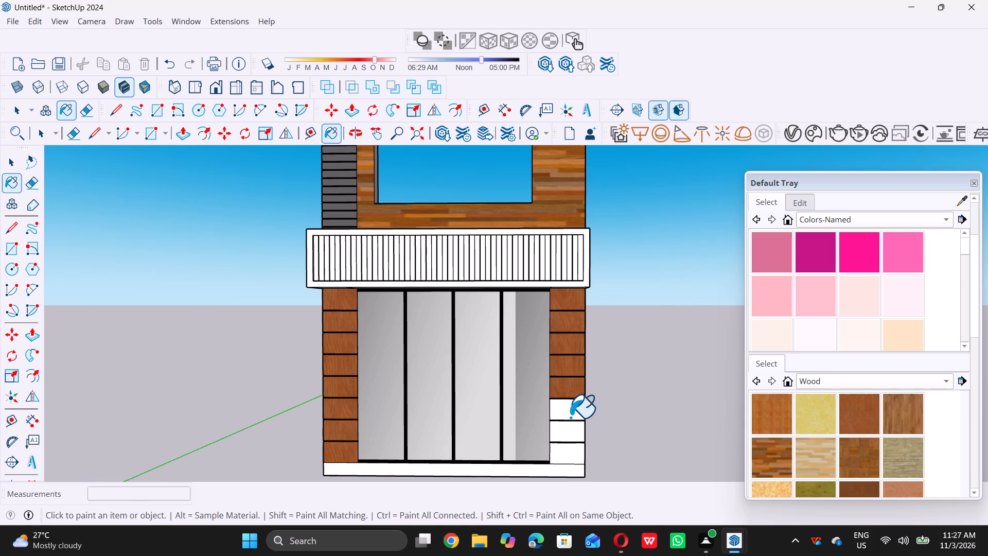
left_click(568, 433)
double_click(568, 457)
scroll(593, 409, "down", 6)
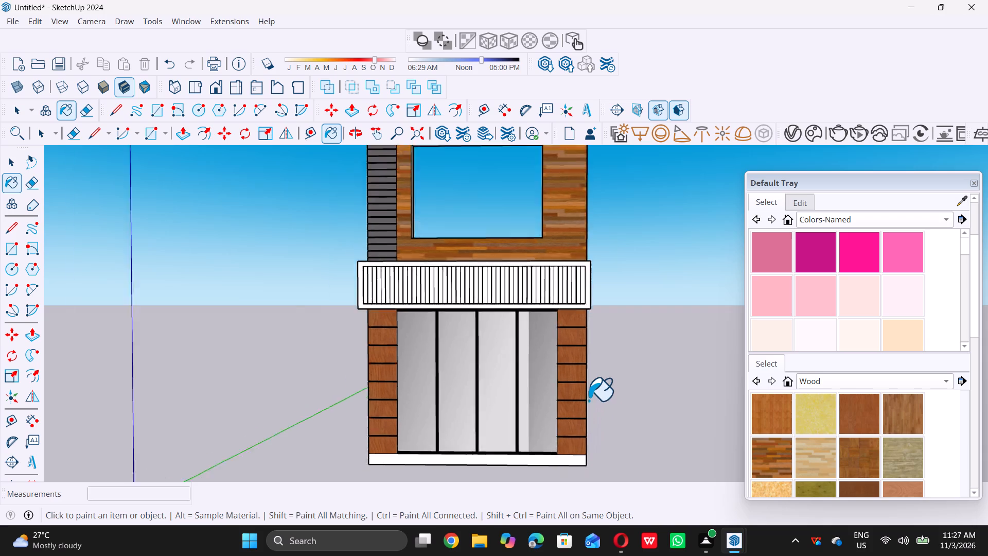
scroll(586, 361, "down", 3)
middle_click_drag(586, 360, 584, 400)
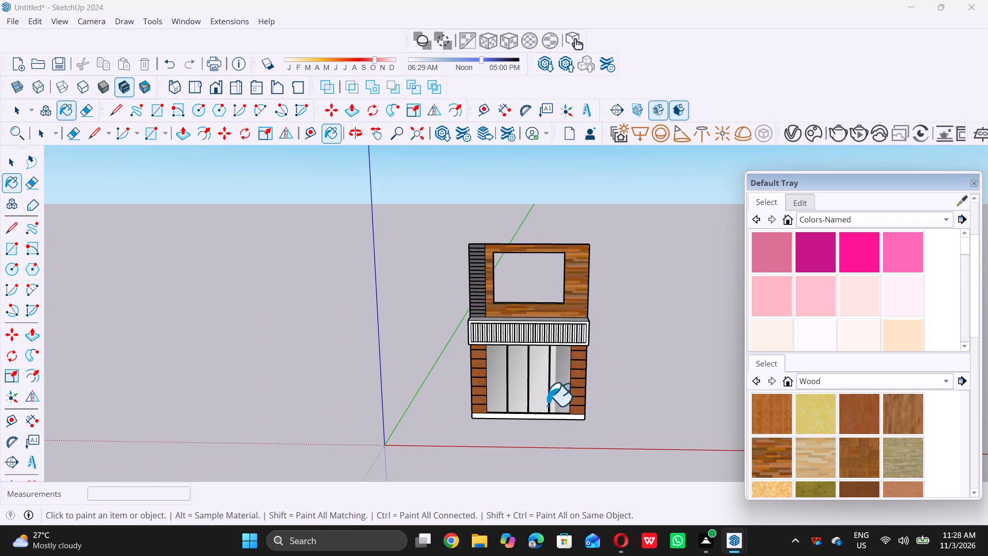
Repaint the top four blocks of the right ground-floor pillar with the multi-toned wood plank material used on the upper facade.
left_click(775, 464)
scroll(571, 349, "up", 4)
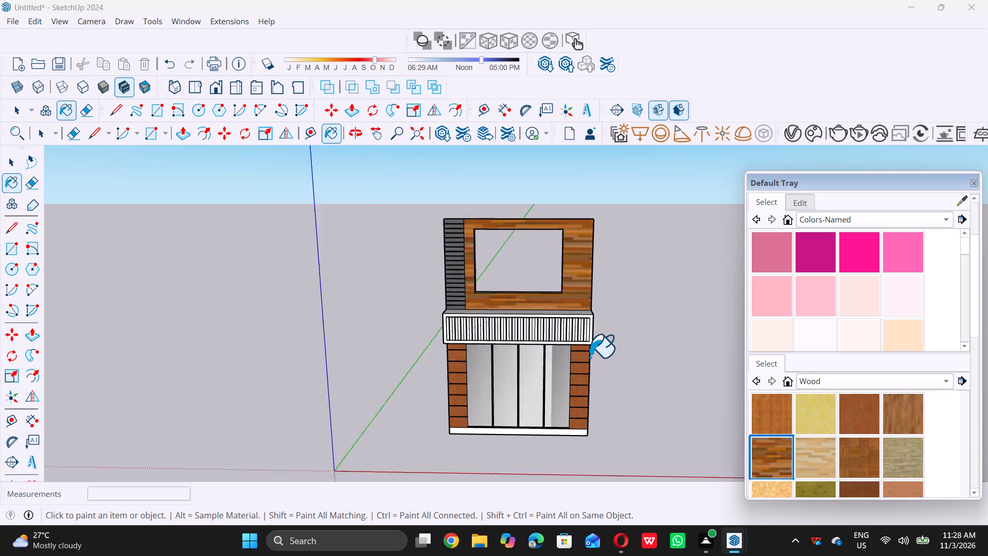
scroll(590, 357, "up", 10)
left_click(584, 337)
left_click(578, 361)
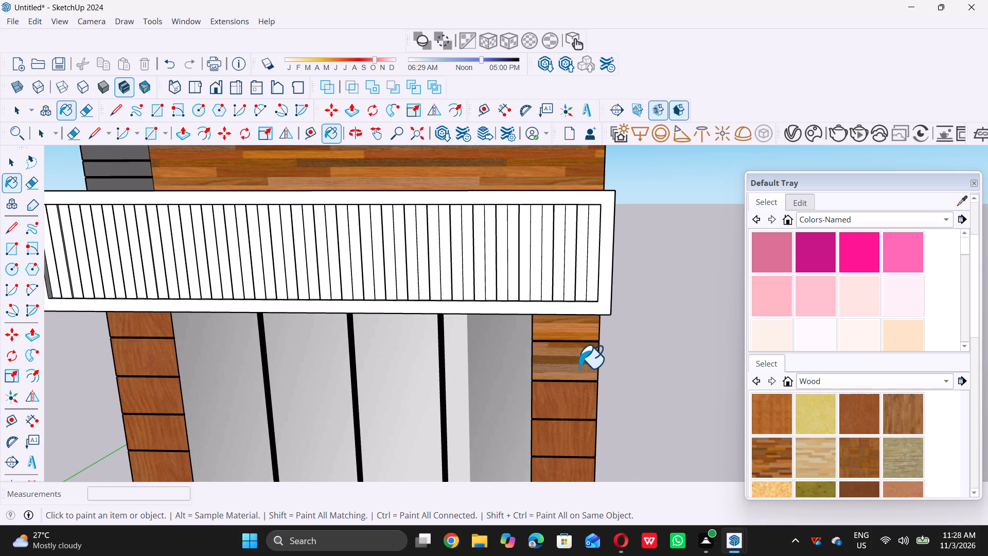
scroll(579, 363, "down", 9)
scroll(577, 363, "up", 8)
double_click(561, 358)
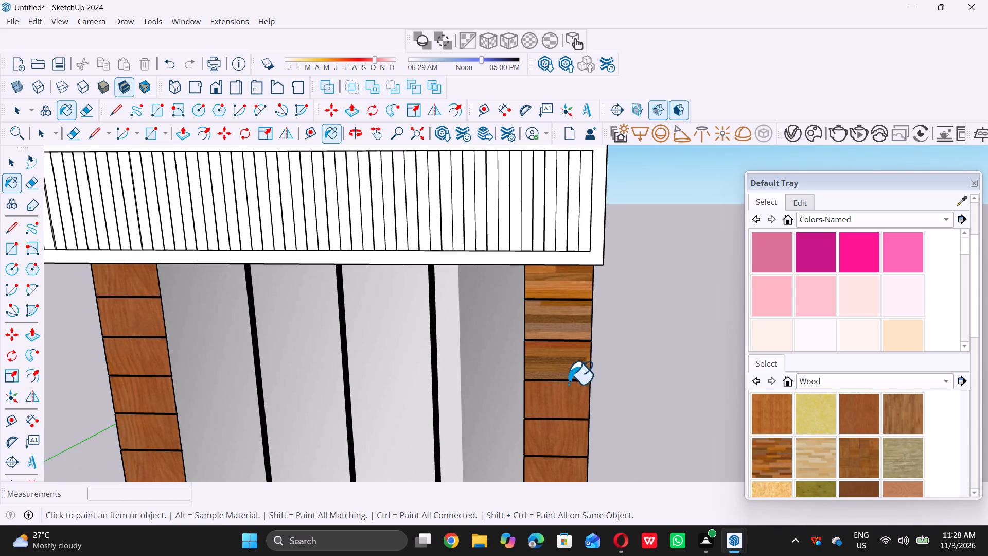
left_click(571, 402)
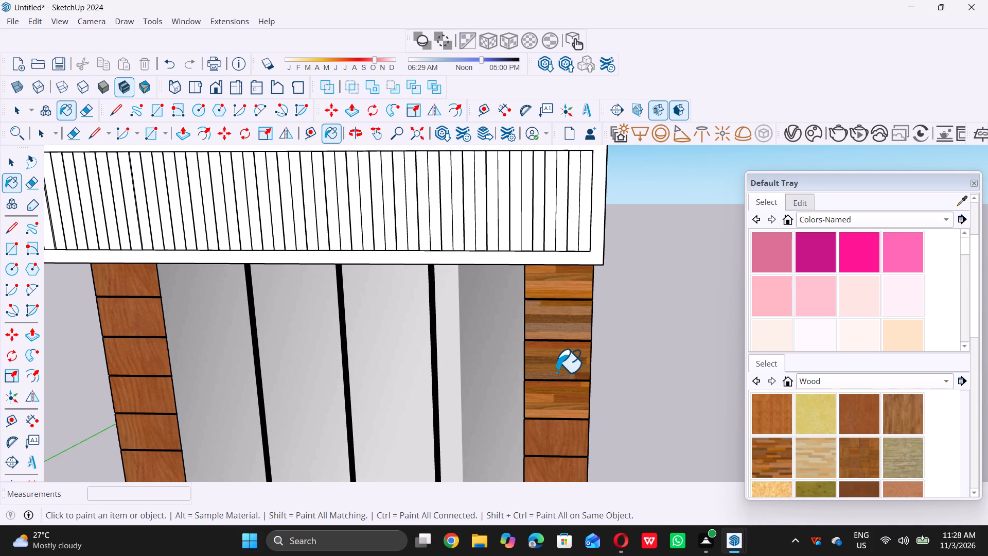
scroll(556, 371, "down", 13)
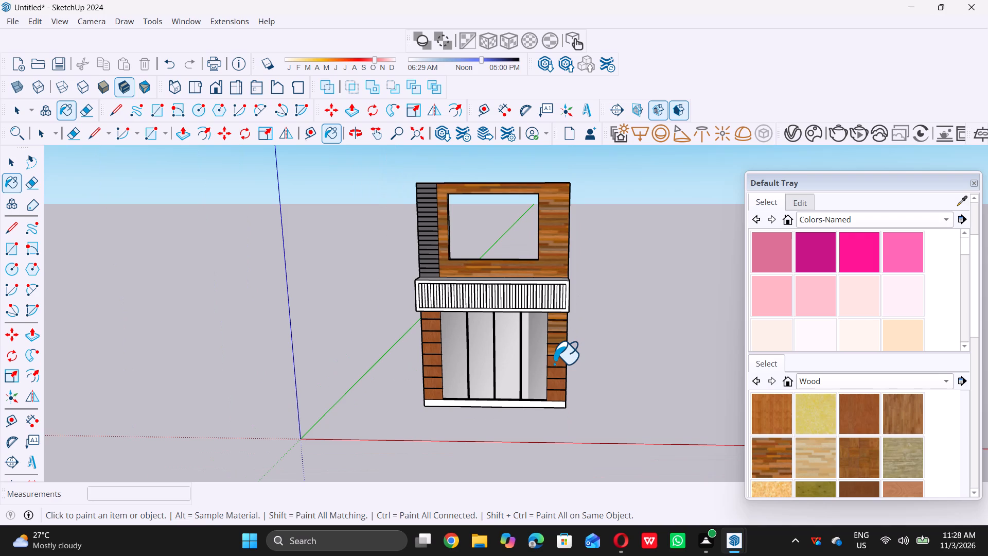
Repaint the lower four blocks of the right ground-floor pillar with the multi-toned wood plank material.
scroll(554, 363, "up", 4)
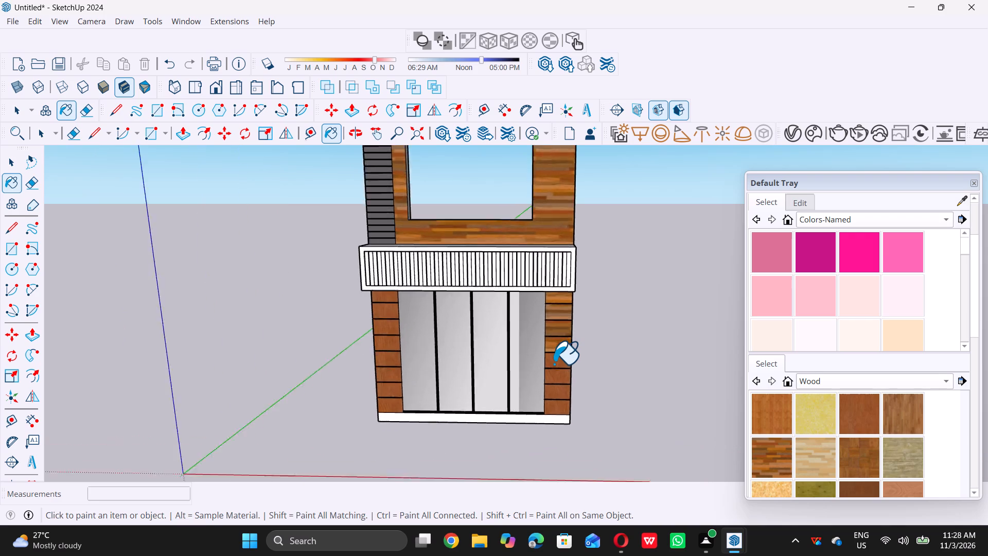
scroll(554, 363, "up", 5)
double_click(567, 337)
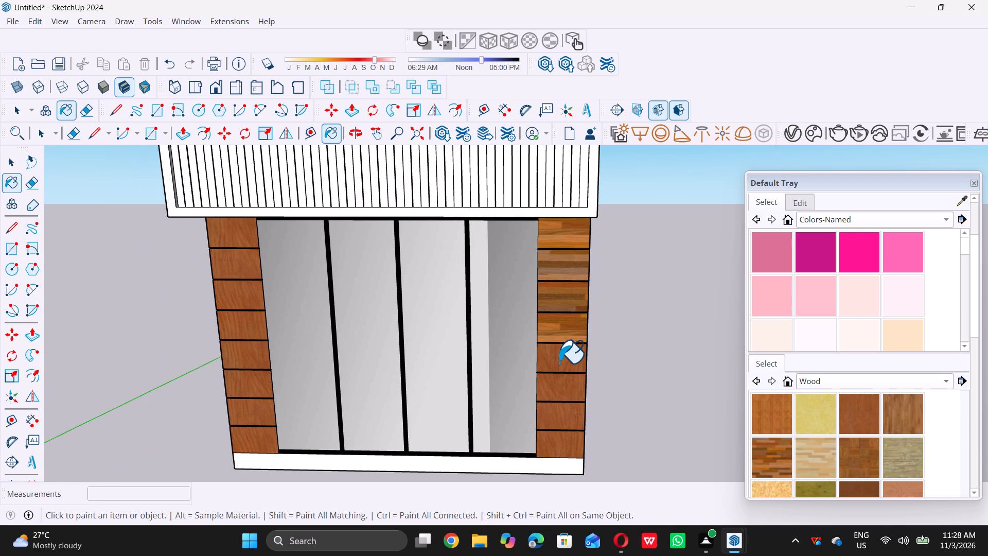
scroll(557, 389, "up", 2)
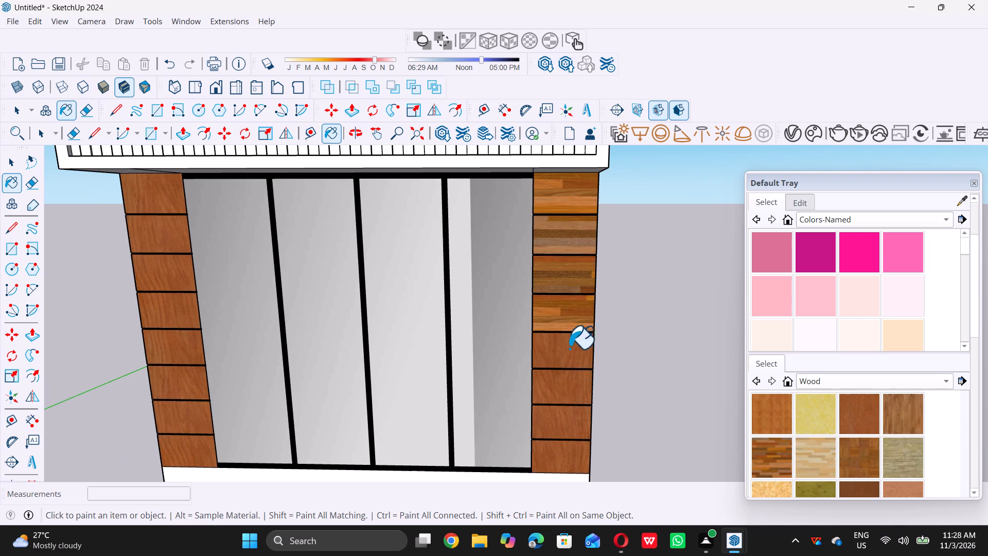
left_click(570, 347)
left_click(560, 387)
double_click(566, 426)
double_click(566, 456)
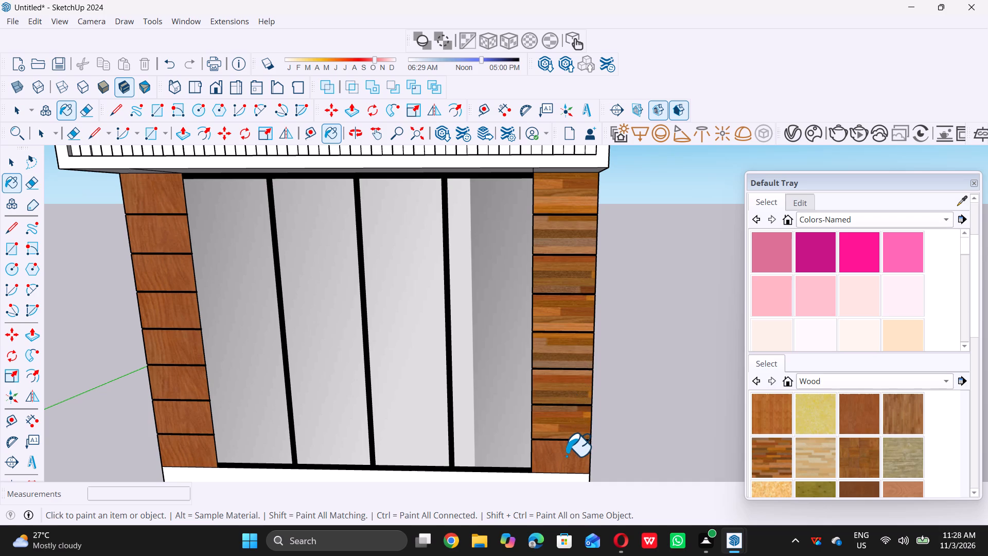
Repaint all eight blocks of the left ground-floor pillar with the multi-toned wood plank material, from bottom to top.
scroll(566, 445, "down", 4)
scroll(294, 441, "up", 4)
left_click(299, 450)
left_click(299, 446)
left_click(298, 412)
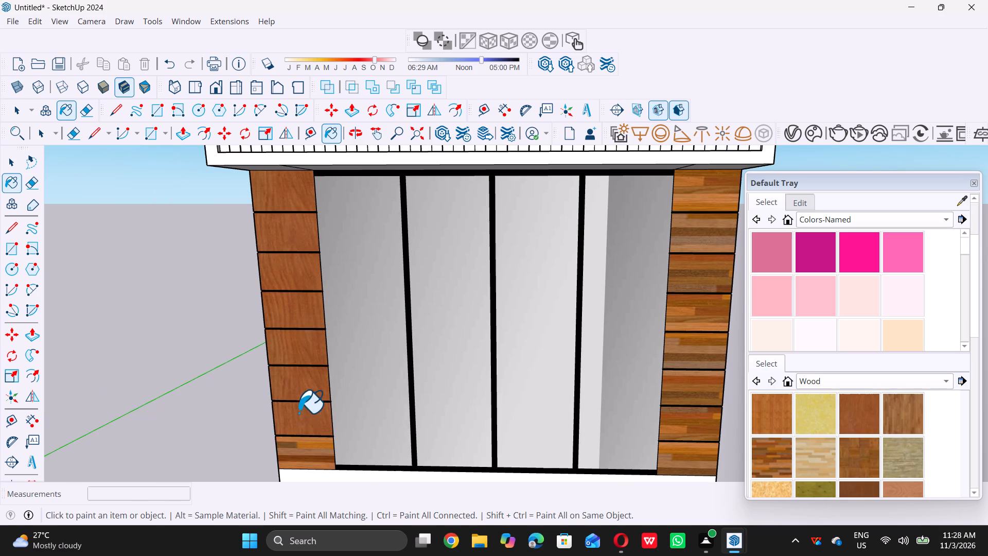
left_click(307, 387)
left_click(309, 354)
left_click(309, 351)
left_click(308, 315)
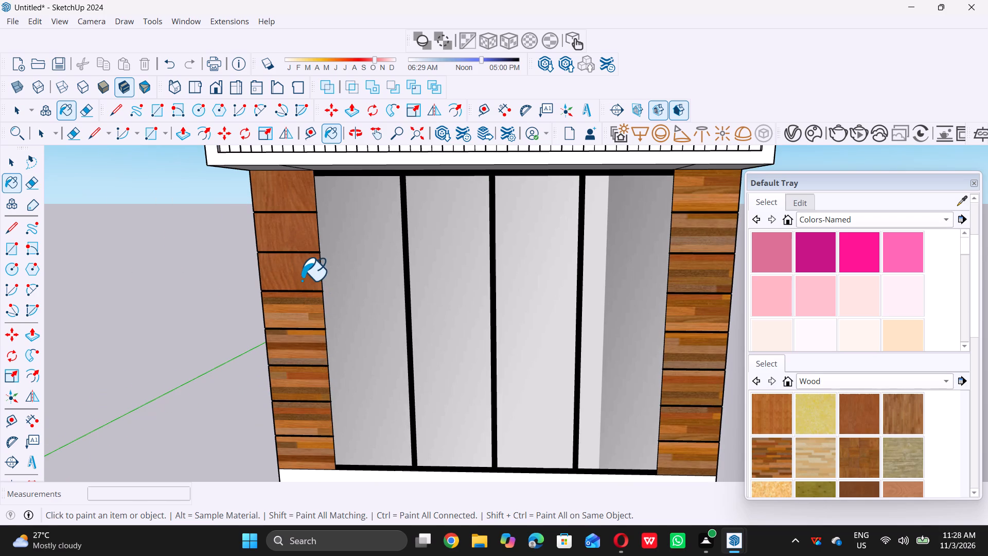
left_click(302, 278)
left_click(295, 251)
left_click(289, 204)
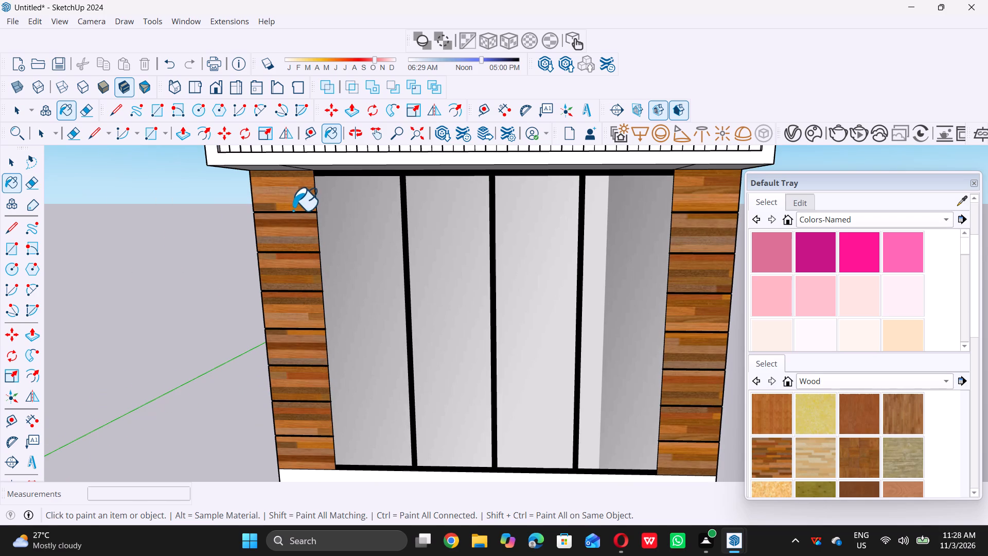
key("space")
scroll(286, 213, "down", 11)
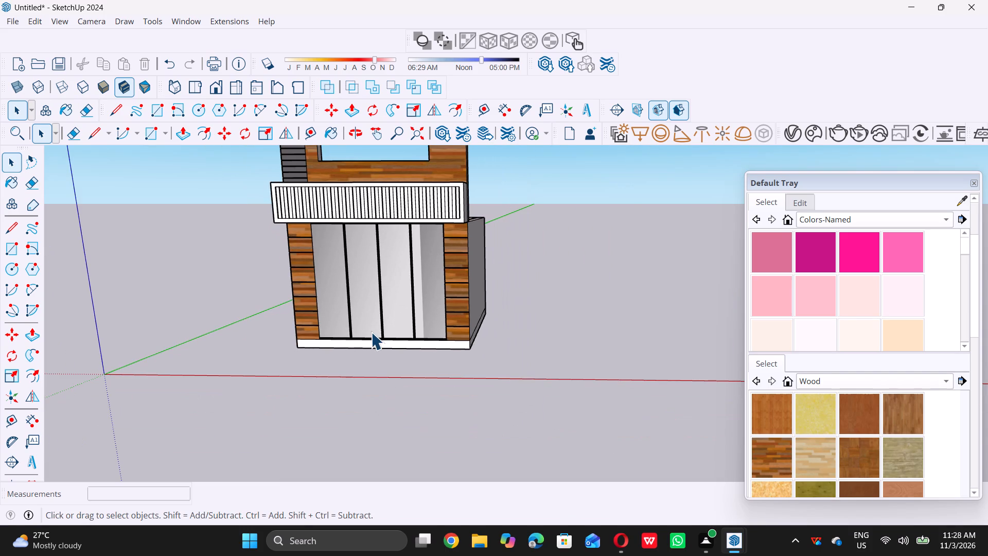
Examine the ground-floor front opening, its black frame bars and the top corner of the leftmost gray panel.
scroll(371, 332, "down", 5)
middle_click_drag(366, 341, 377, 254)
scroll(328, 275, "up", 4)
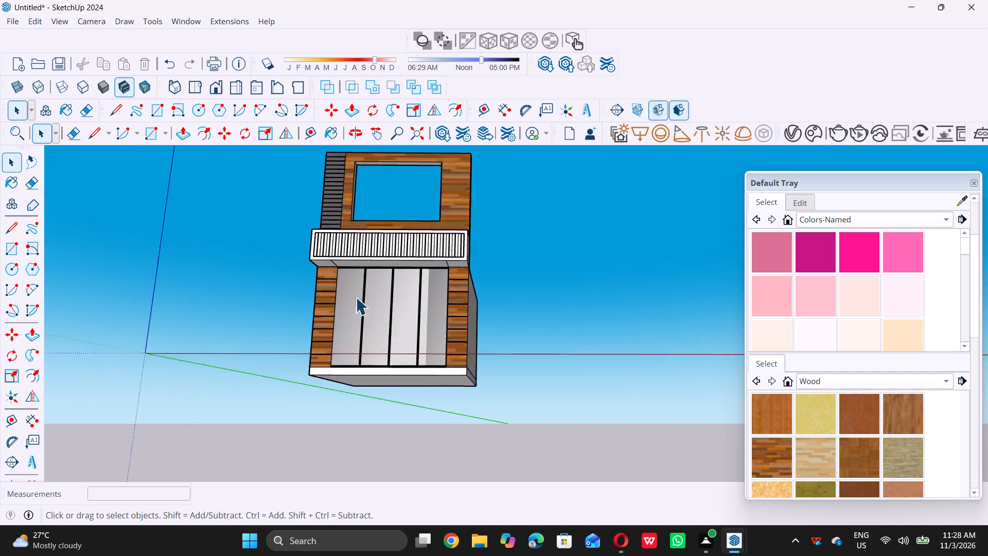
scroll(356, 297, "up", 14)
middle_click_drag(394, 283, 330, 269)
scroll(385, 259, "up", 2)
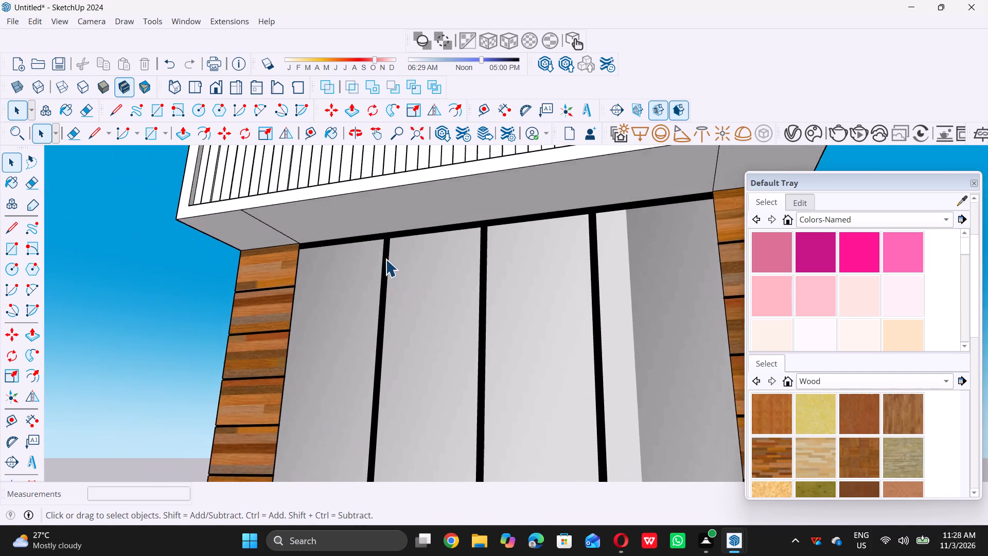
scroll(385, 259, "up", 13)
scroll(399, 249, "up", 10)
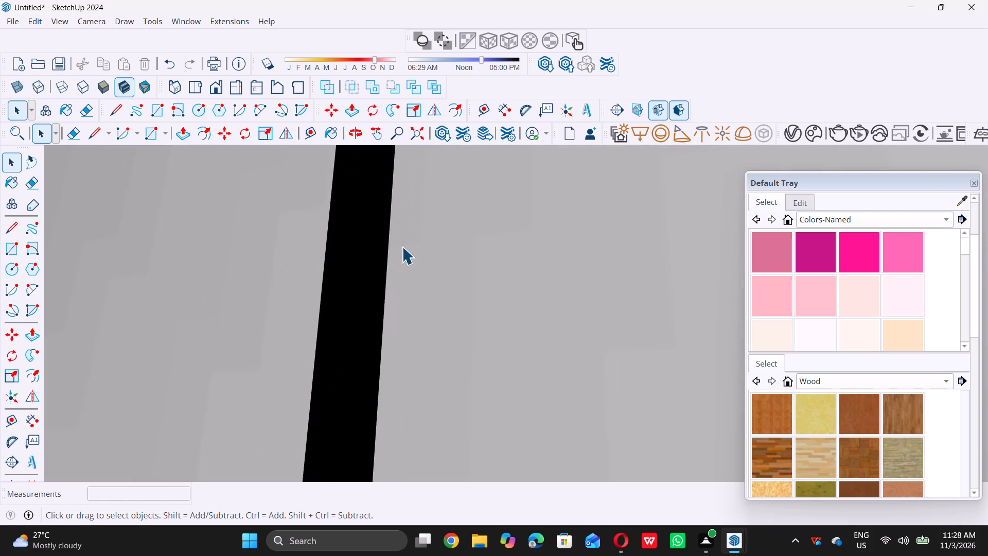
scroll(402, 247, "down", 18)
scroll(396, 221, "down", 15)
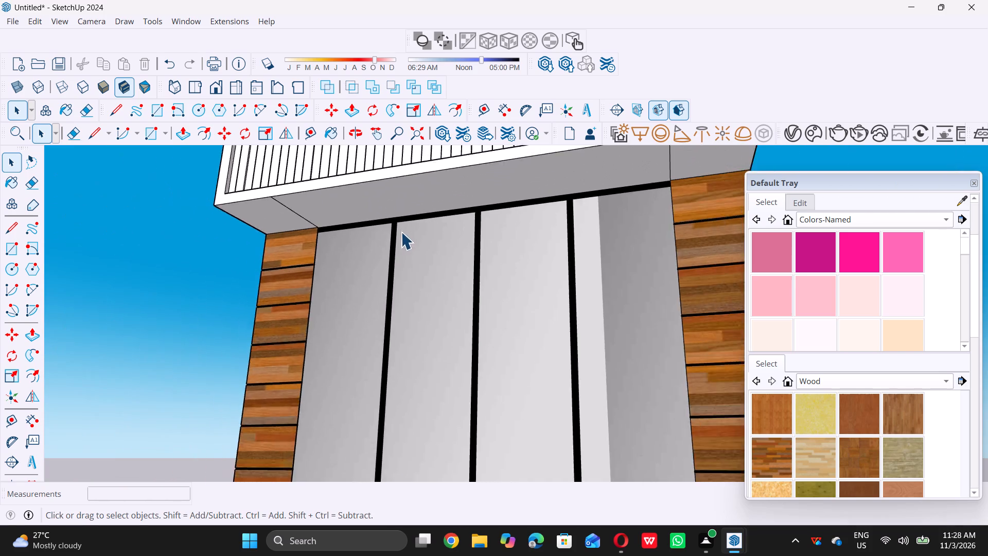
scroll(401, 232, "down", 5)
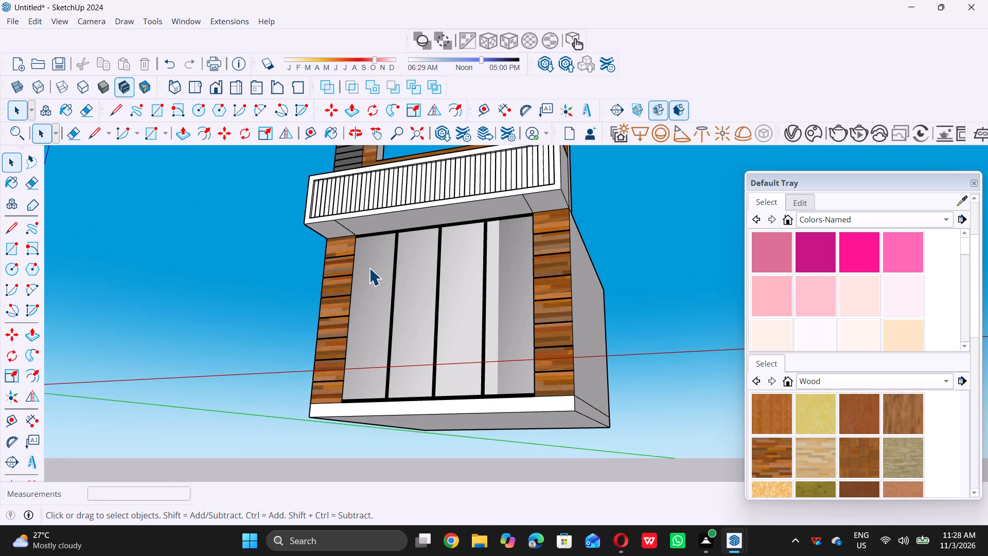
scroll(368, 268, "down", 3)
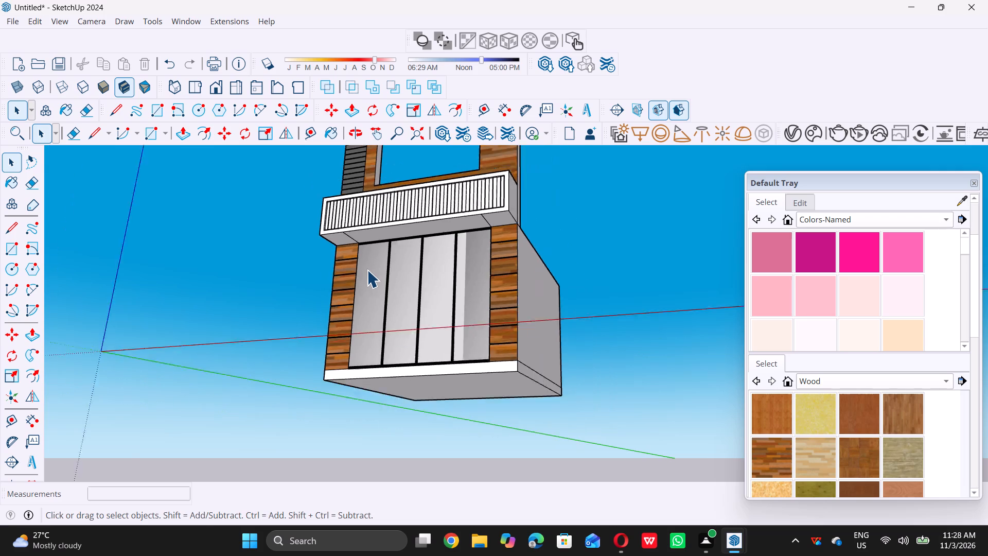
scroll(367, 270, "down", 3)
middle_click_drag(349, 273, 413, 287)
scroll(339, 254, "up", 10)
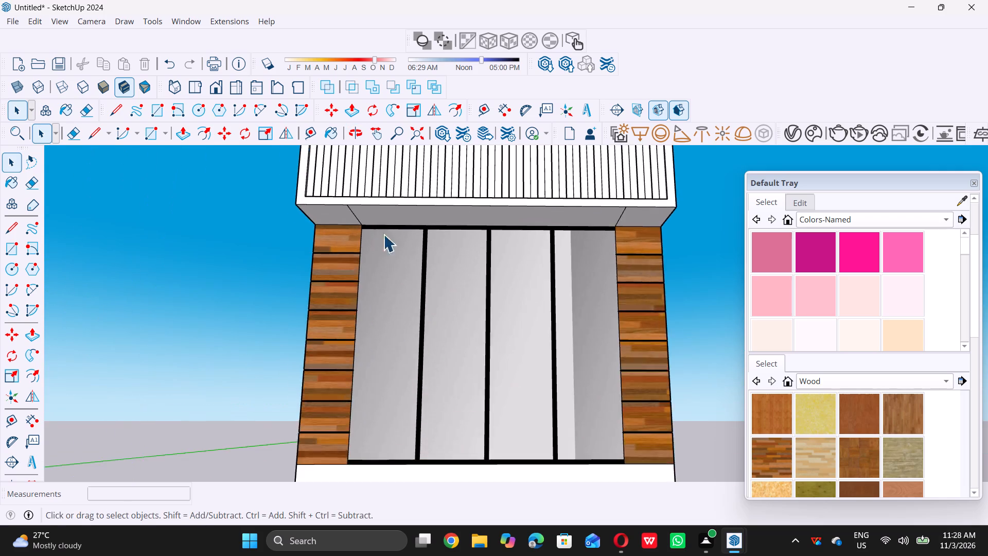
middle_click_drag(388, 258, 392, 228)
scroll(392, 228, "up", 15)
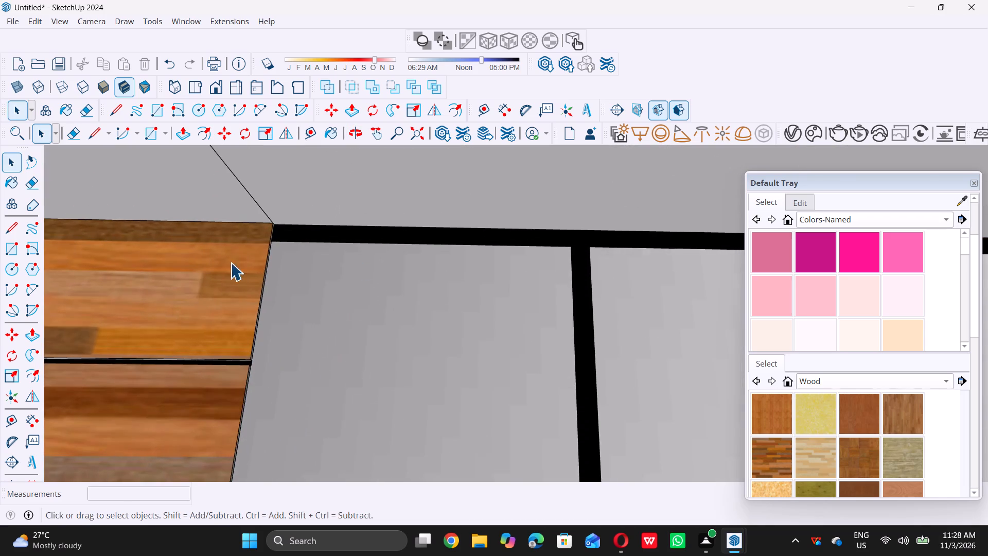
scroll(234, 250, "up", 6)
scroll(310, 251, "up", 18)
scroll(259, 216, "up", 11)
scroll(204, 224, "up", 9)
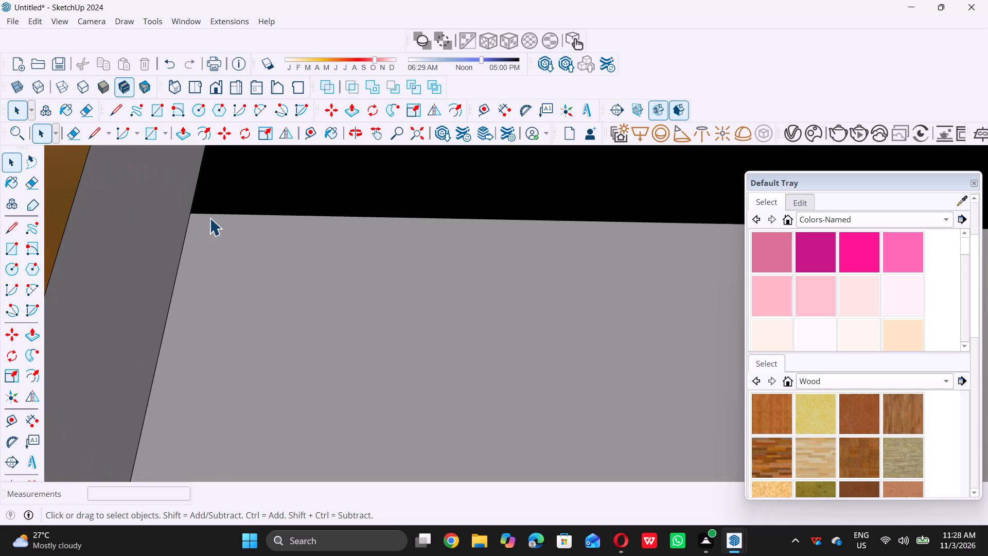
double_click(215, 216)
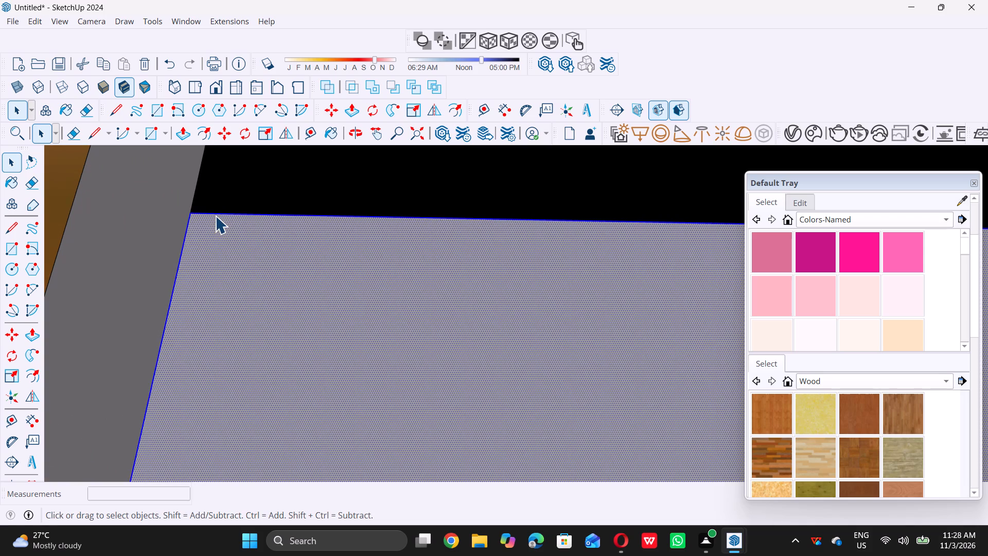
scroll(215, 216, "down", 20)
scroll(215, 216, "down", 4)
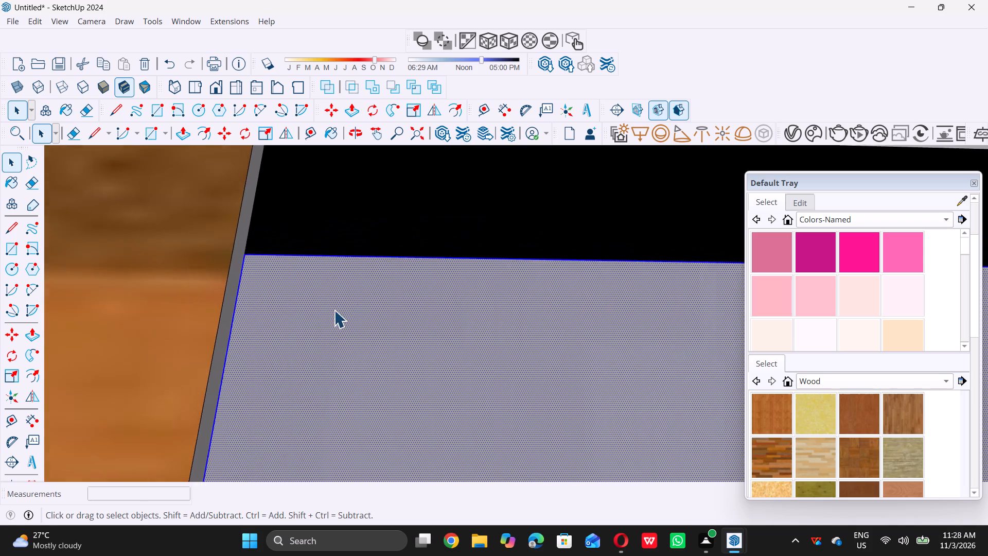
scroll(334, 310, "down", 20)
scroll(334, 310, "down", 7)
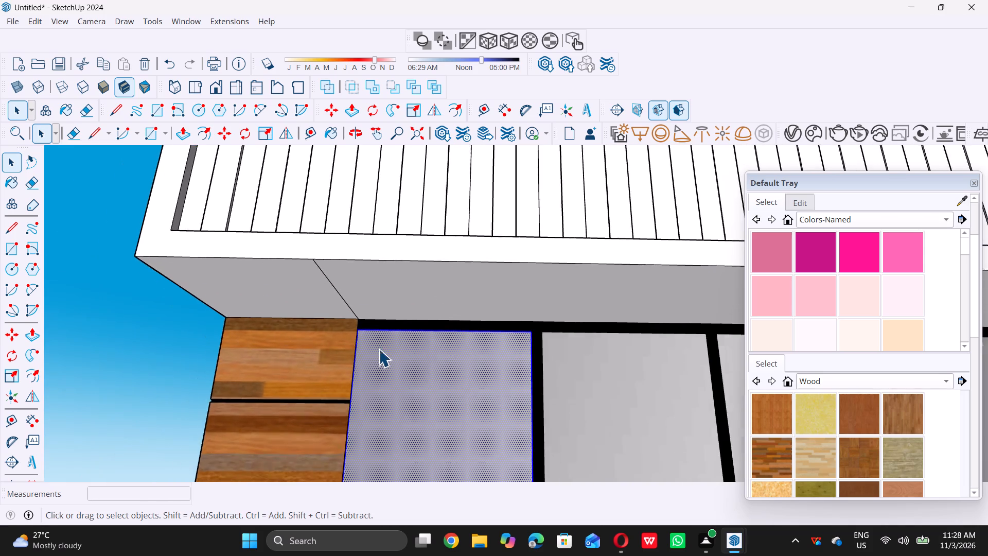
left_click(131, 365)
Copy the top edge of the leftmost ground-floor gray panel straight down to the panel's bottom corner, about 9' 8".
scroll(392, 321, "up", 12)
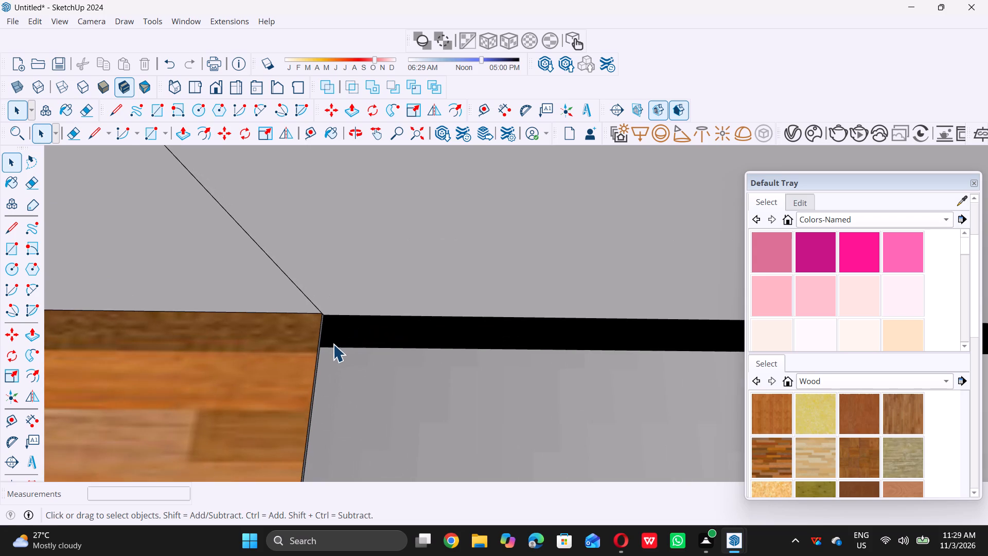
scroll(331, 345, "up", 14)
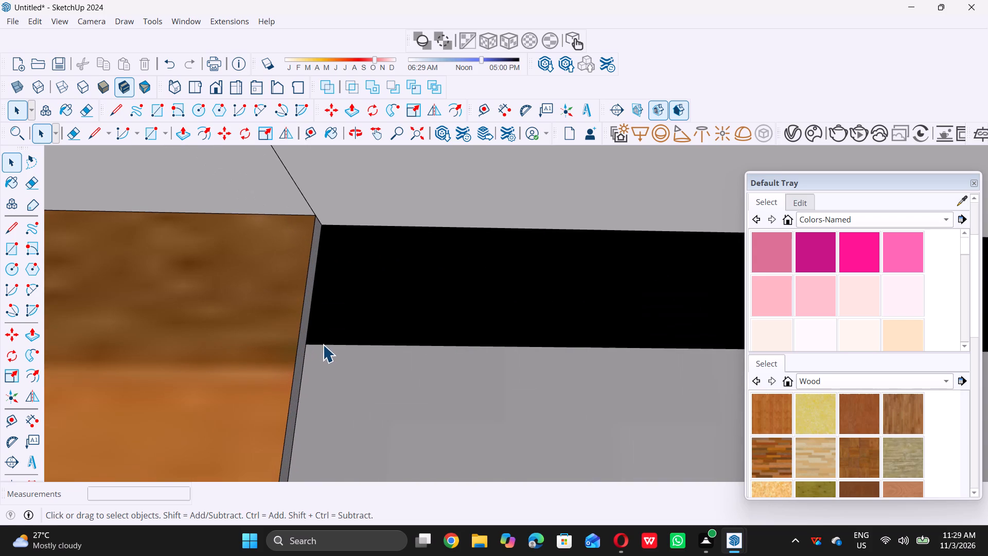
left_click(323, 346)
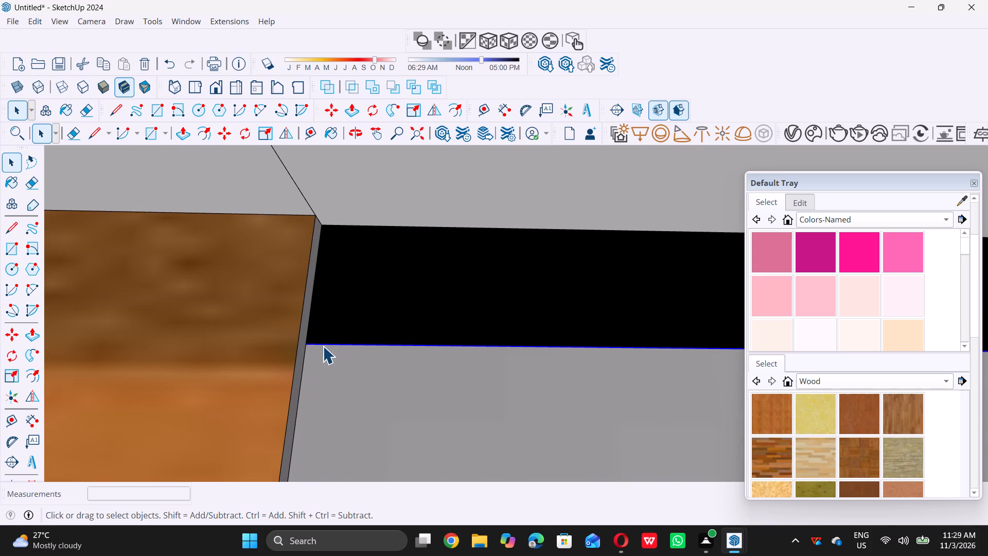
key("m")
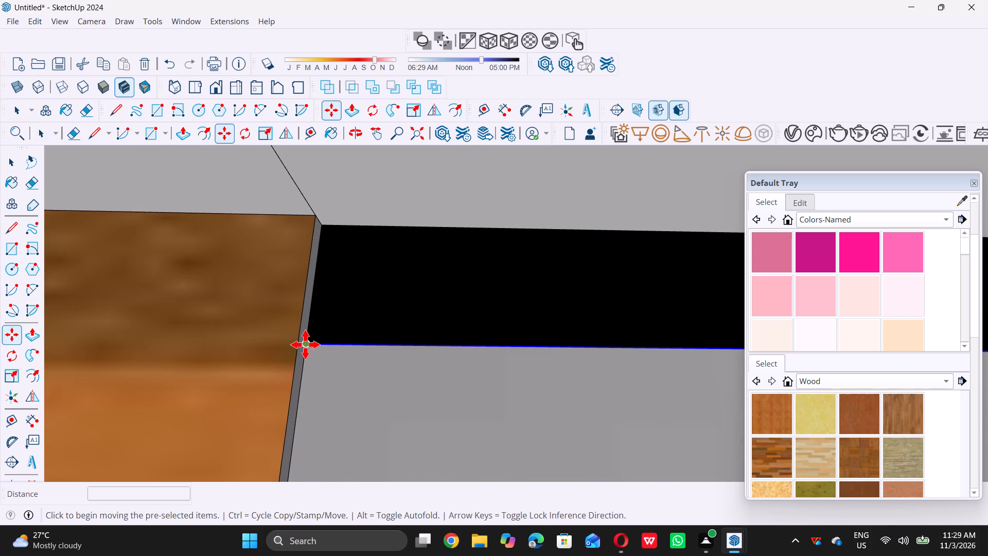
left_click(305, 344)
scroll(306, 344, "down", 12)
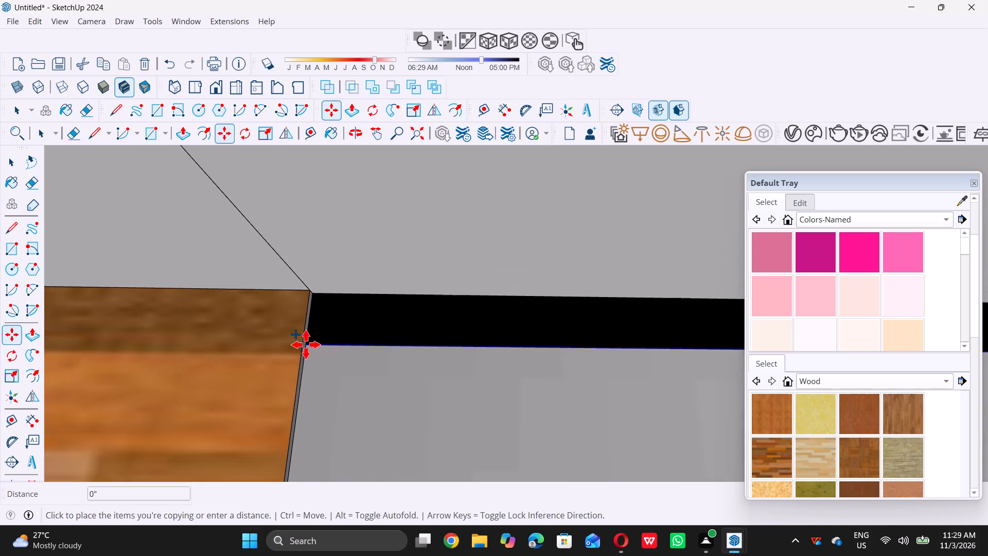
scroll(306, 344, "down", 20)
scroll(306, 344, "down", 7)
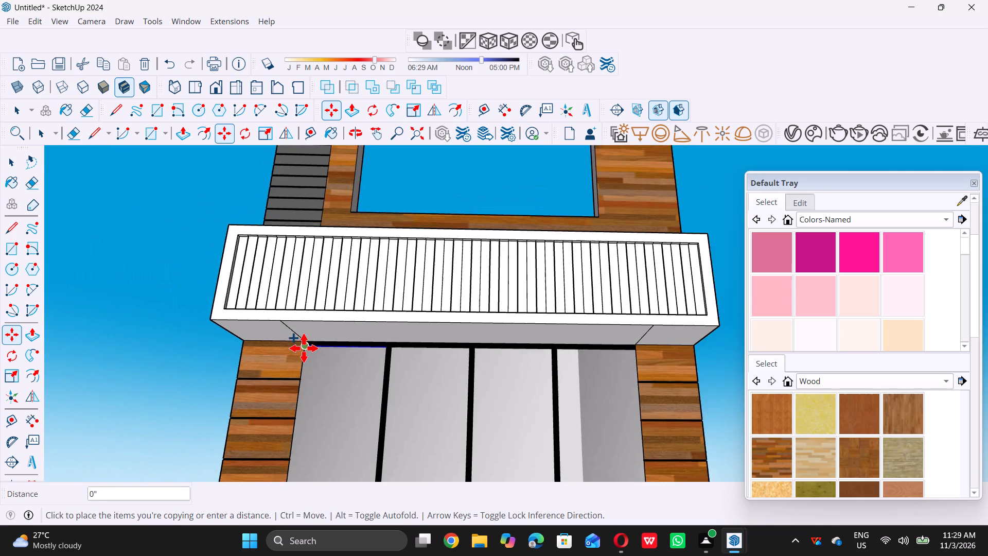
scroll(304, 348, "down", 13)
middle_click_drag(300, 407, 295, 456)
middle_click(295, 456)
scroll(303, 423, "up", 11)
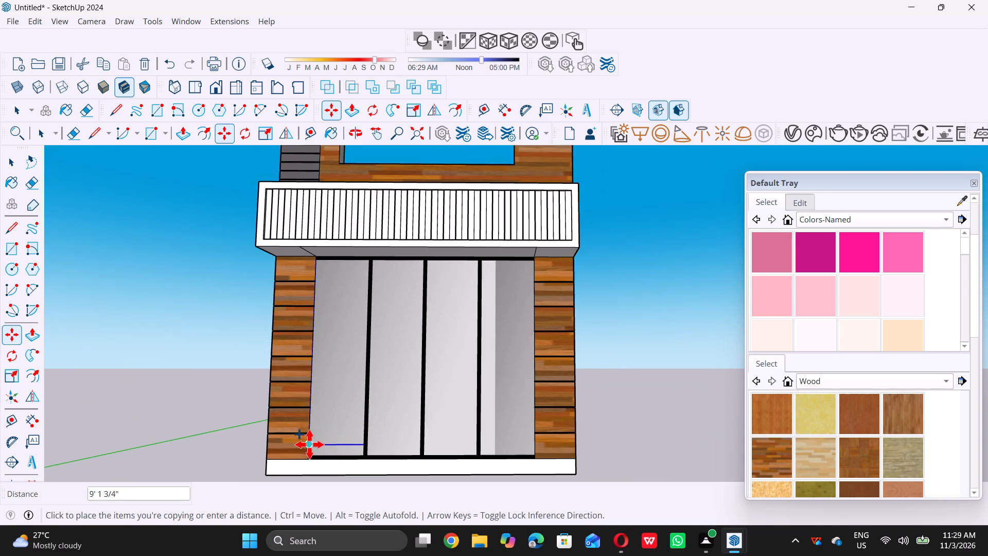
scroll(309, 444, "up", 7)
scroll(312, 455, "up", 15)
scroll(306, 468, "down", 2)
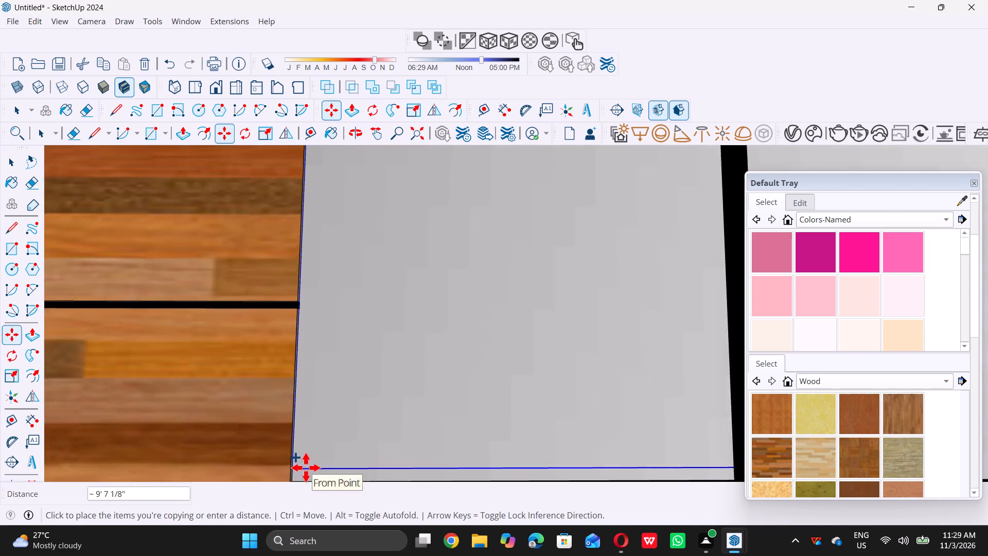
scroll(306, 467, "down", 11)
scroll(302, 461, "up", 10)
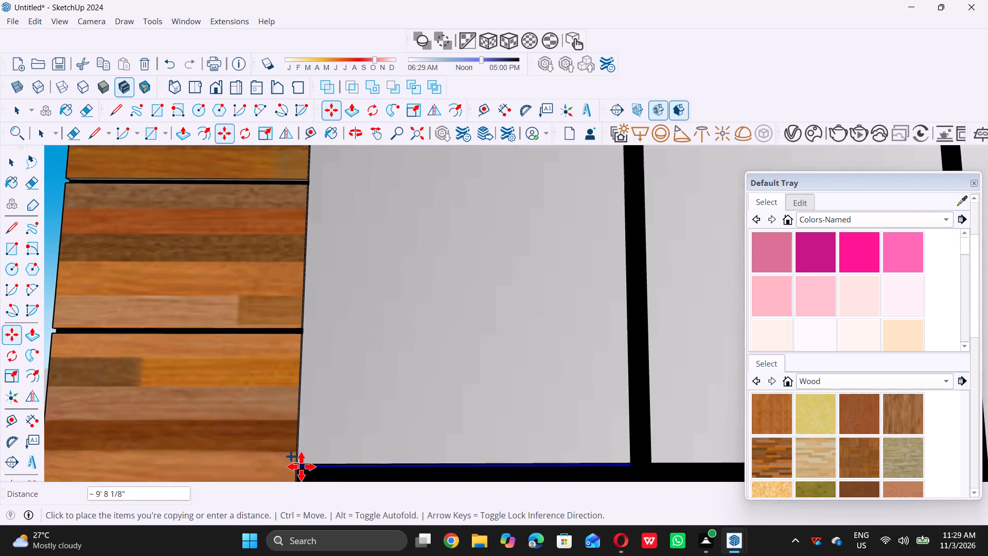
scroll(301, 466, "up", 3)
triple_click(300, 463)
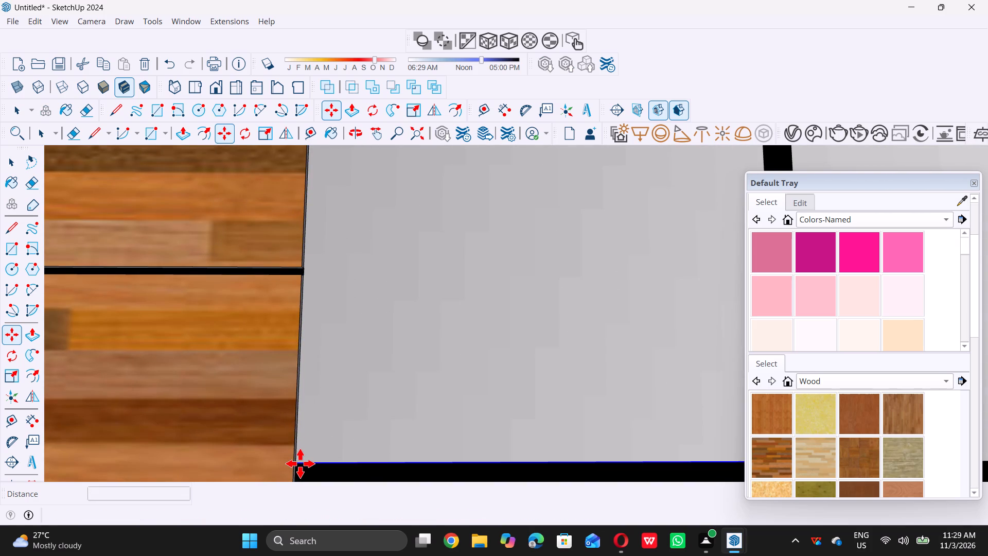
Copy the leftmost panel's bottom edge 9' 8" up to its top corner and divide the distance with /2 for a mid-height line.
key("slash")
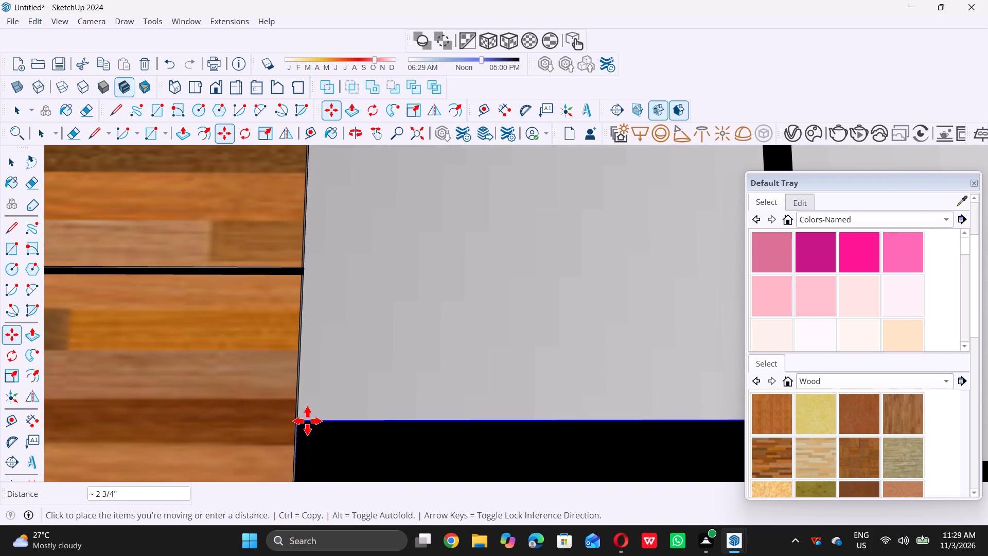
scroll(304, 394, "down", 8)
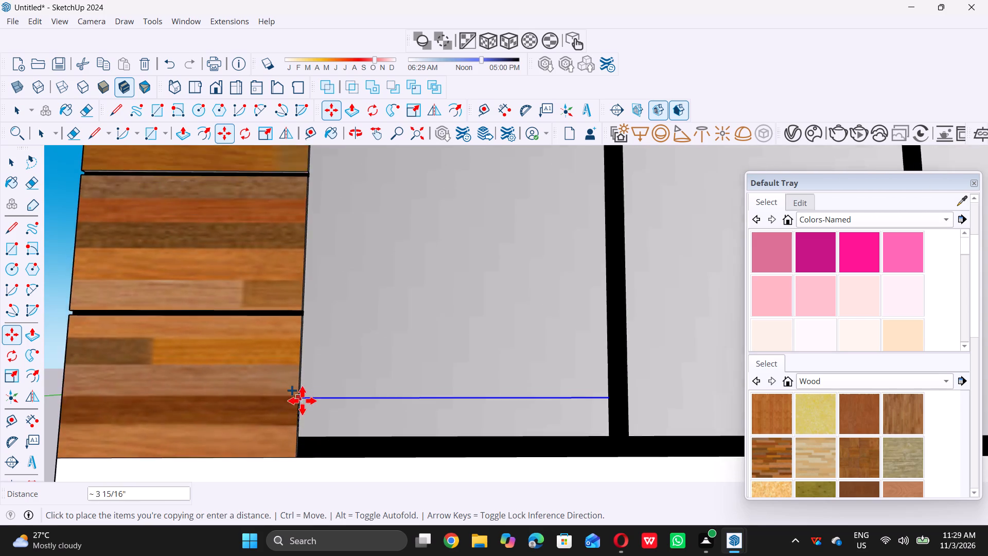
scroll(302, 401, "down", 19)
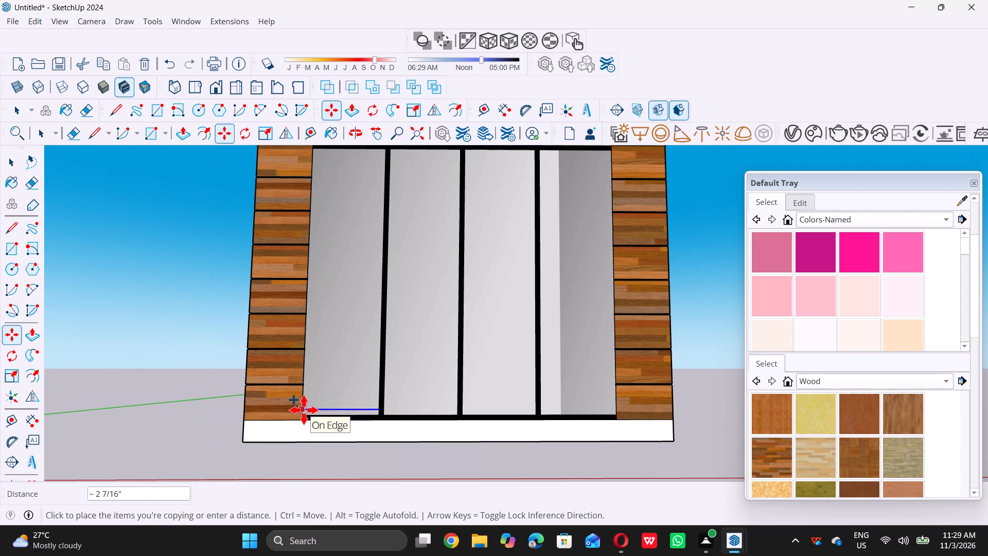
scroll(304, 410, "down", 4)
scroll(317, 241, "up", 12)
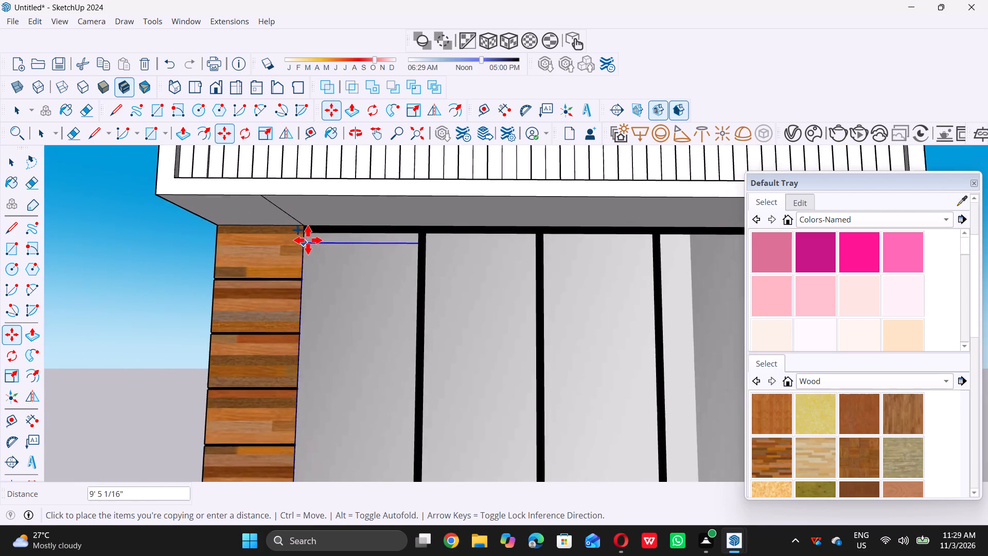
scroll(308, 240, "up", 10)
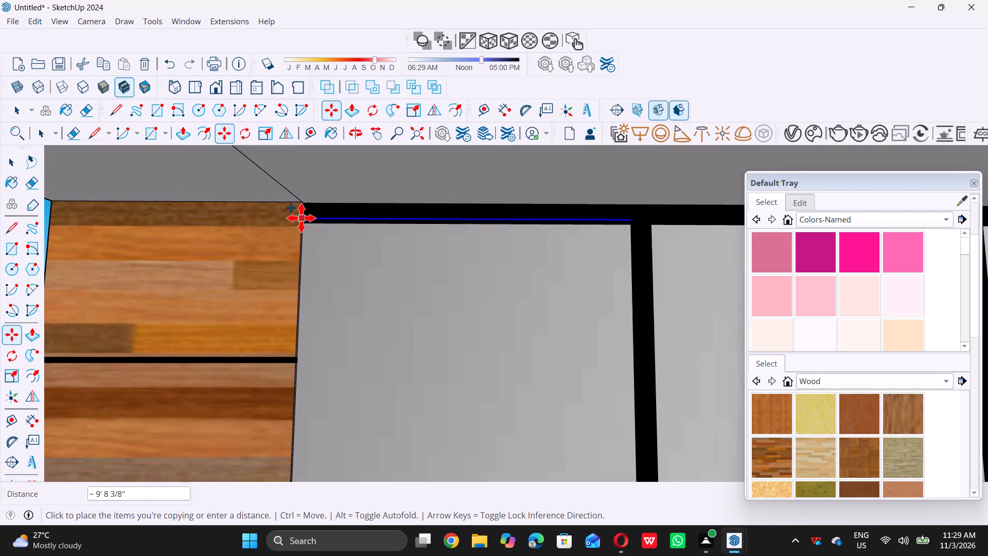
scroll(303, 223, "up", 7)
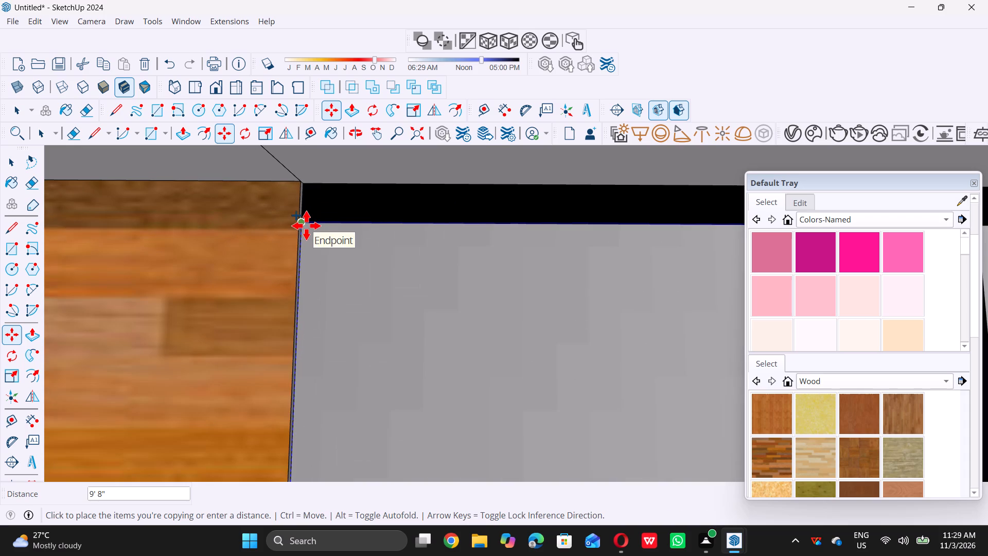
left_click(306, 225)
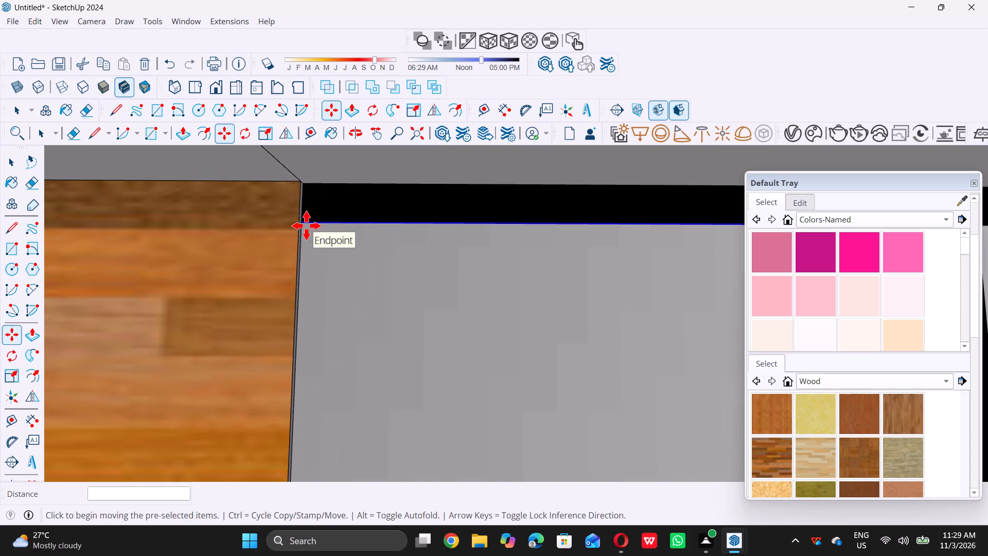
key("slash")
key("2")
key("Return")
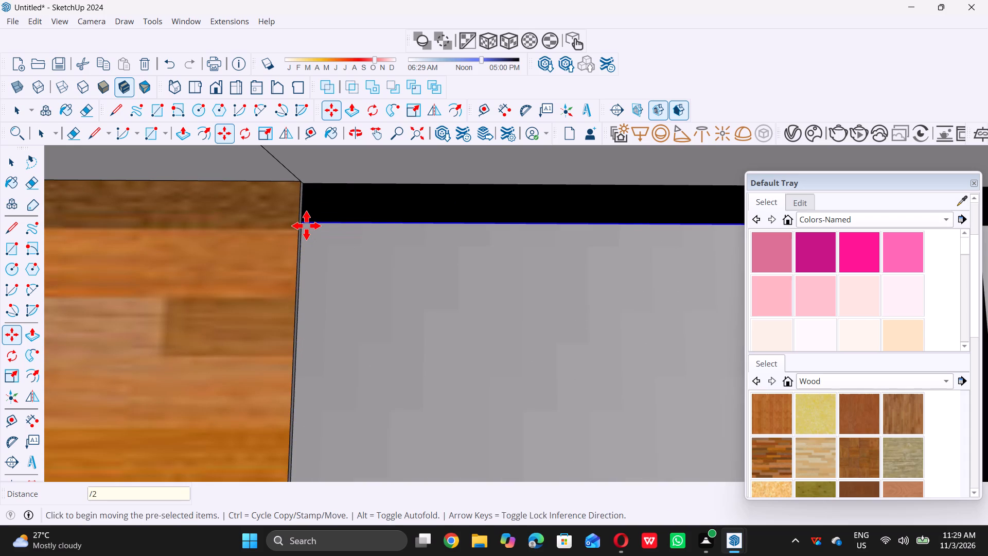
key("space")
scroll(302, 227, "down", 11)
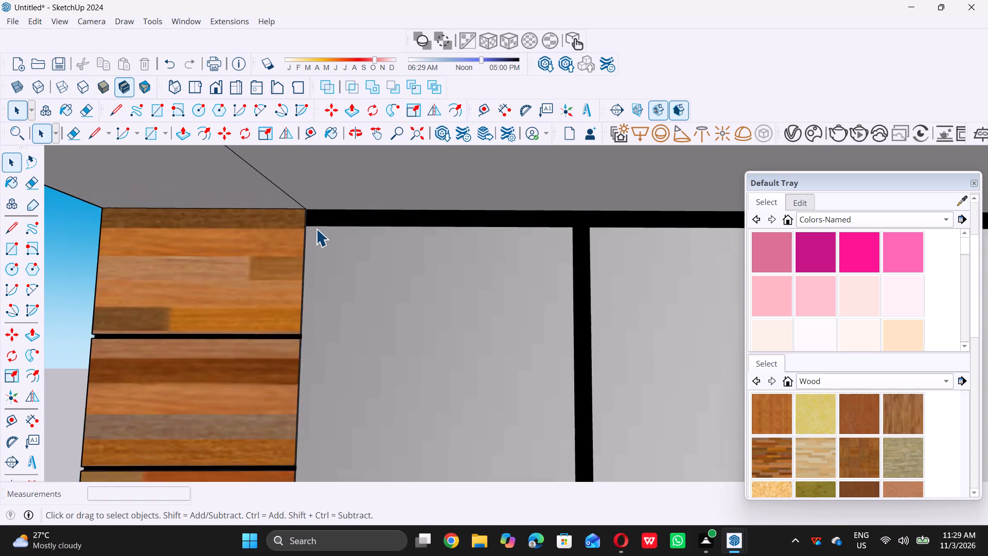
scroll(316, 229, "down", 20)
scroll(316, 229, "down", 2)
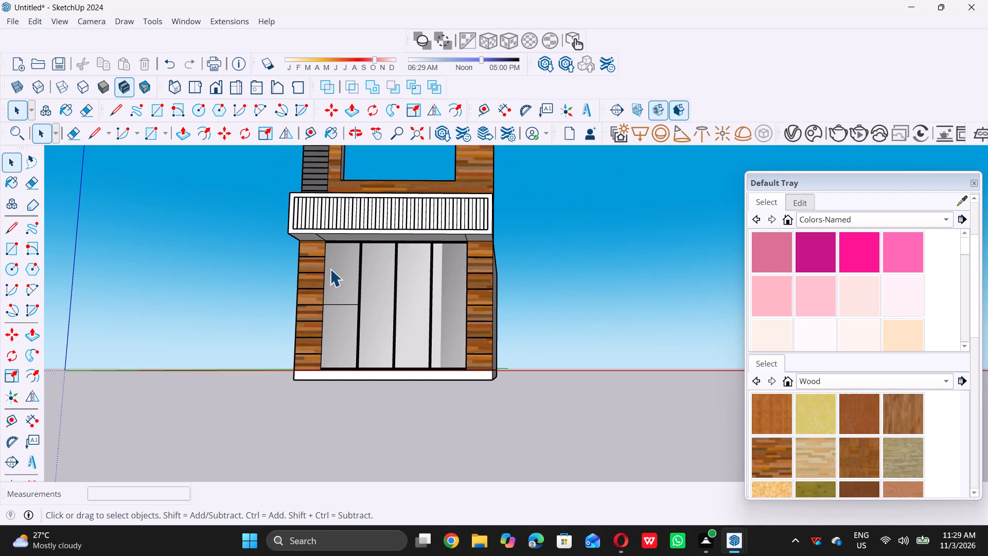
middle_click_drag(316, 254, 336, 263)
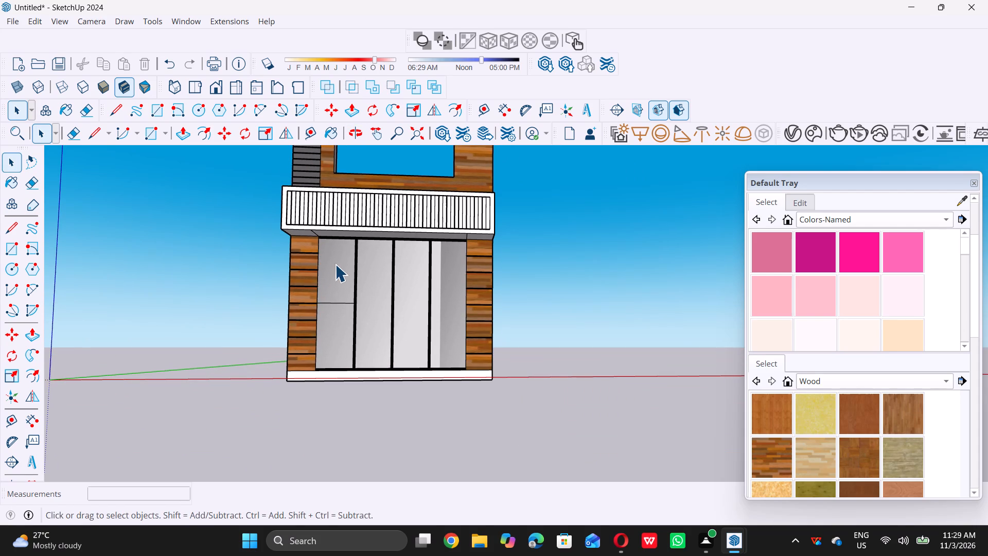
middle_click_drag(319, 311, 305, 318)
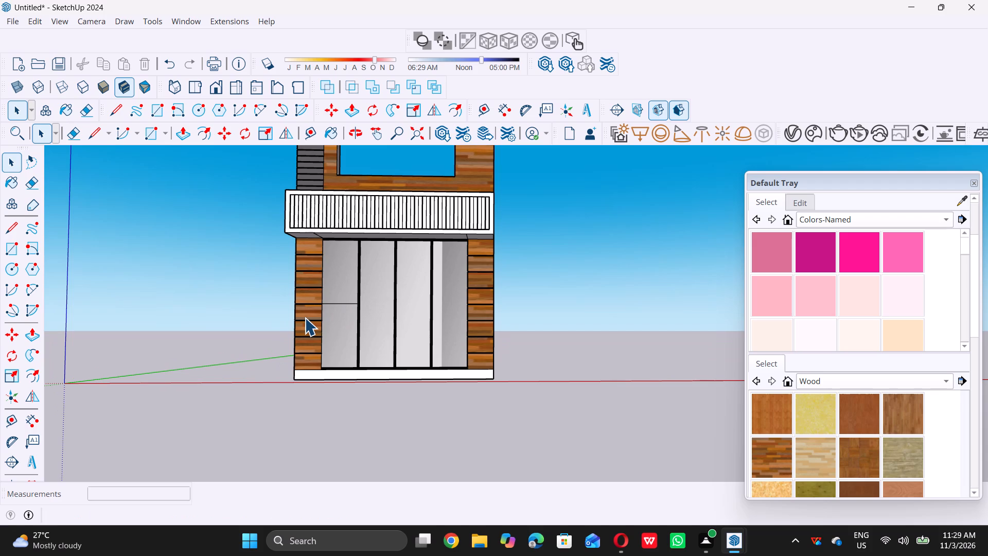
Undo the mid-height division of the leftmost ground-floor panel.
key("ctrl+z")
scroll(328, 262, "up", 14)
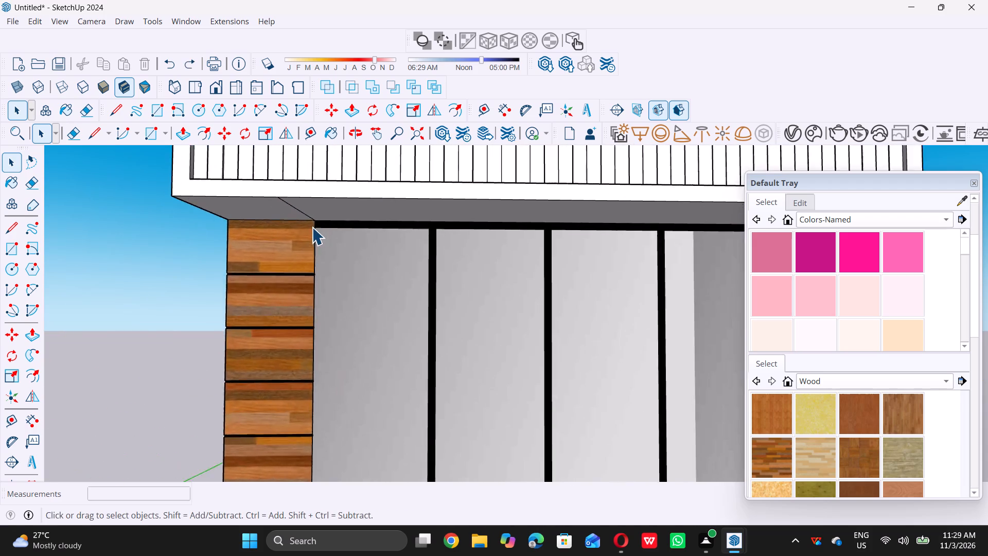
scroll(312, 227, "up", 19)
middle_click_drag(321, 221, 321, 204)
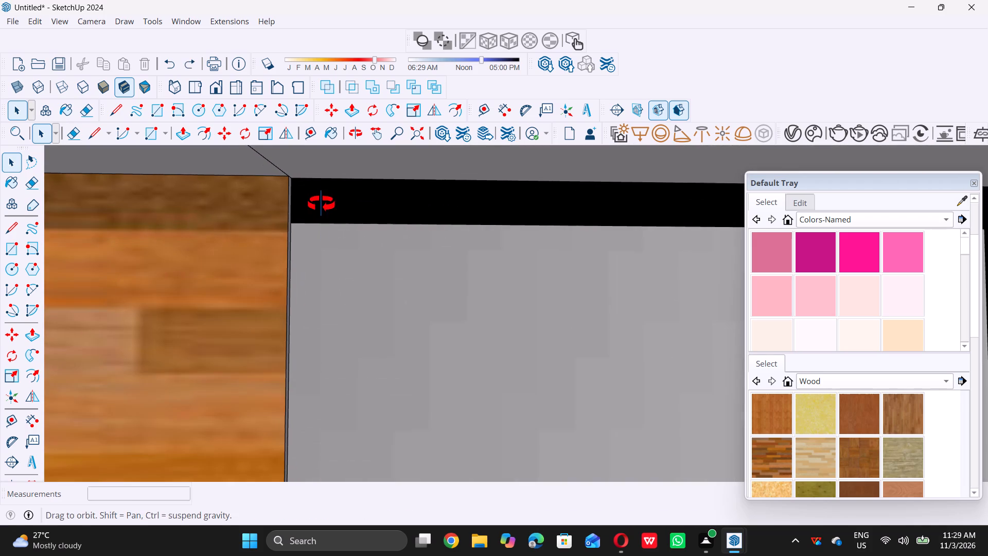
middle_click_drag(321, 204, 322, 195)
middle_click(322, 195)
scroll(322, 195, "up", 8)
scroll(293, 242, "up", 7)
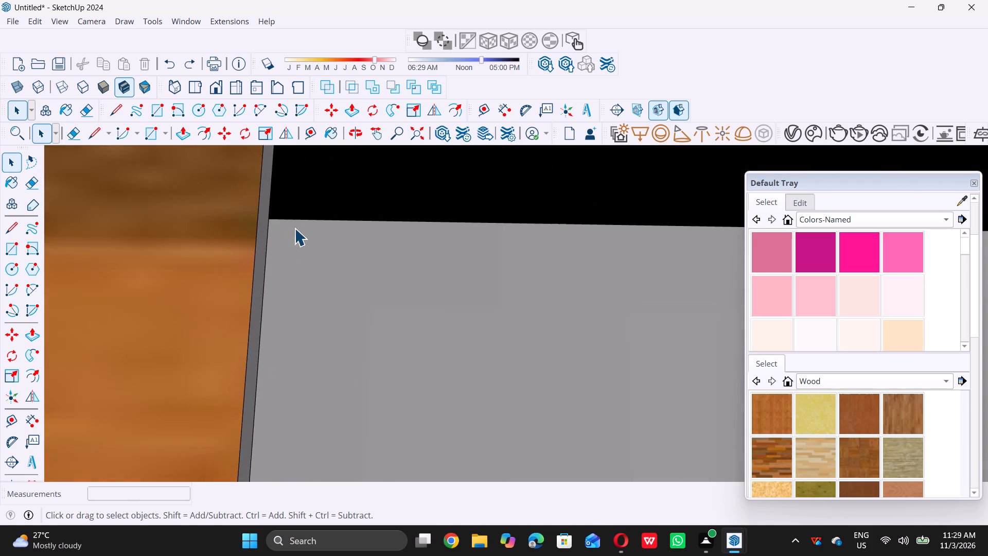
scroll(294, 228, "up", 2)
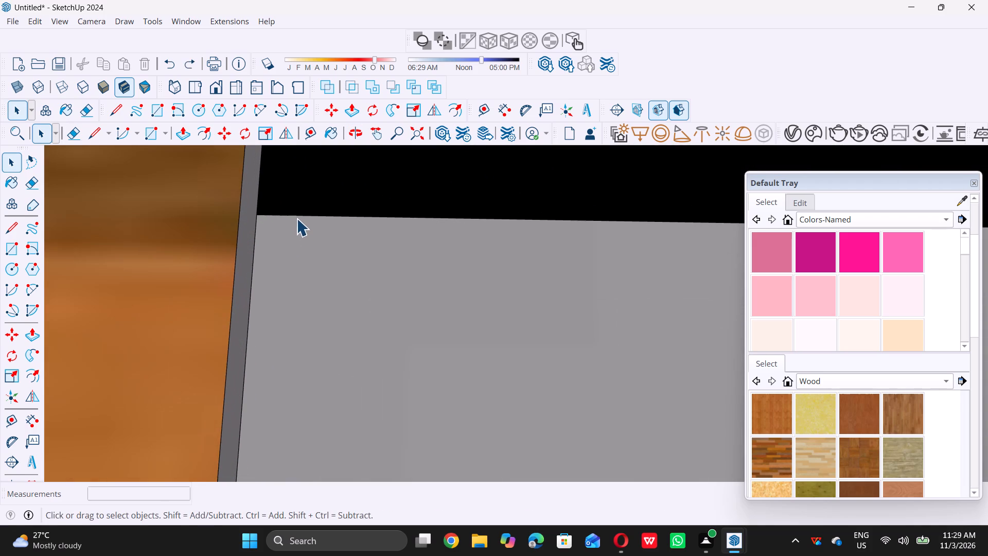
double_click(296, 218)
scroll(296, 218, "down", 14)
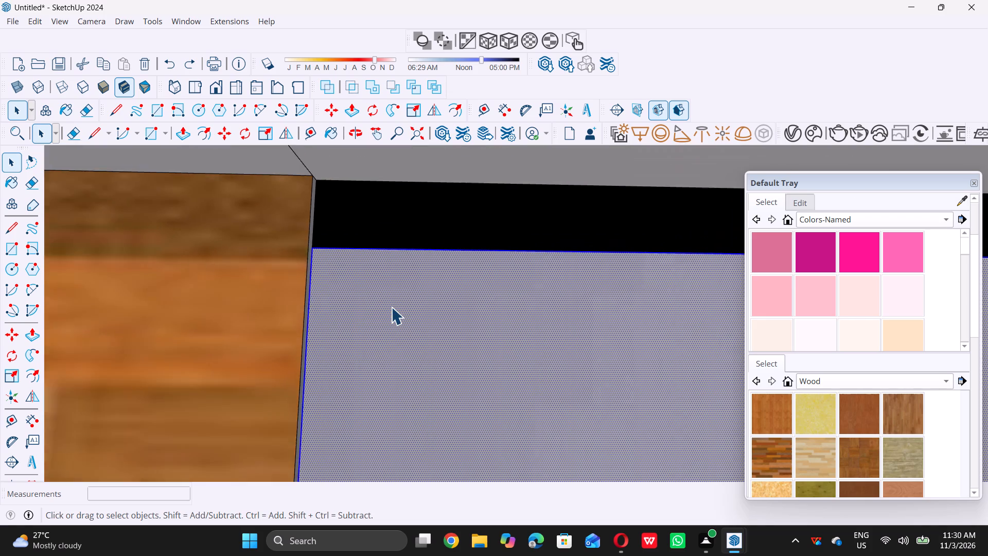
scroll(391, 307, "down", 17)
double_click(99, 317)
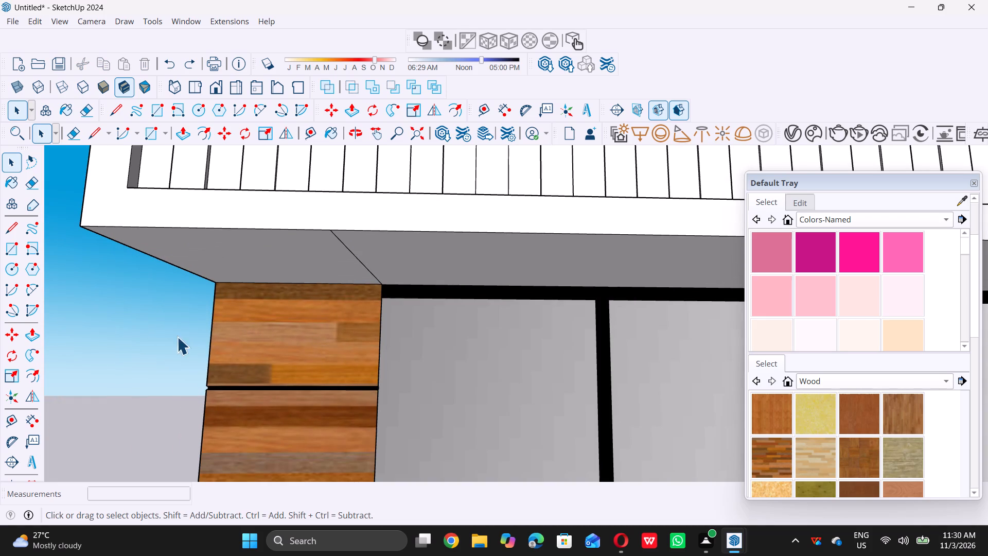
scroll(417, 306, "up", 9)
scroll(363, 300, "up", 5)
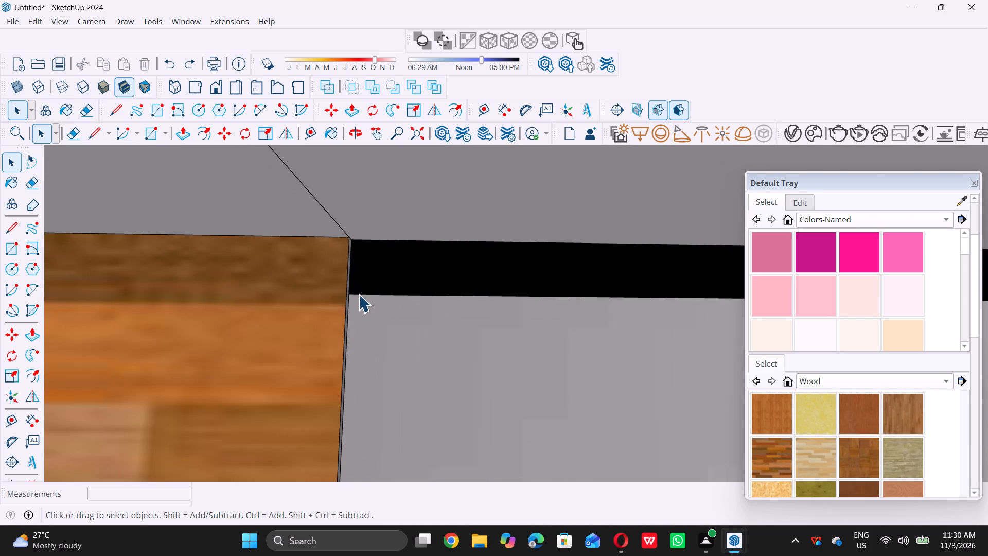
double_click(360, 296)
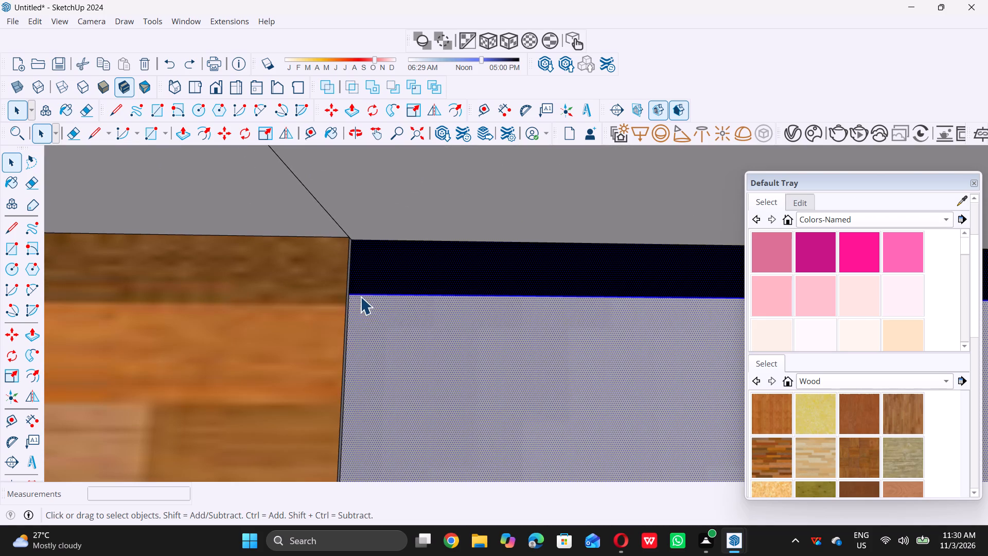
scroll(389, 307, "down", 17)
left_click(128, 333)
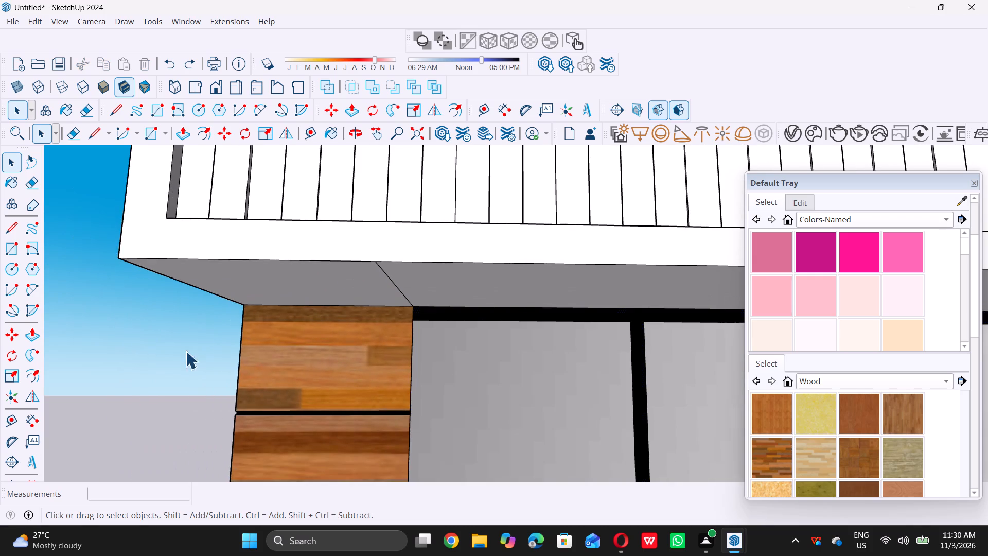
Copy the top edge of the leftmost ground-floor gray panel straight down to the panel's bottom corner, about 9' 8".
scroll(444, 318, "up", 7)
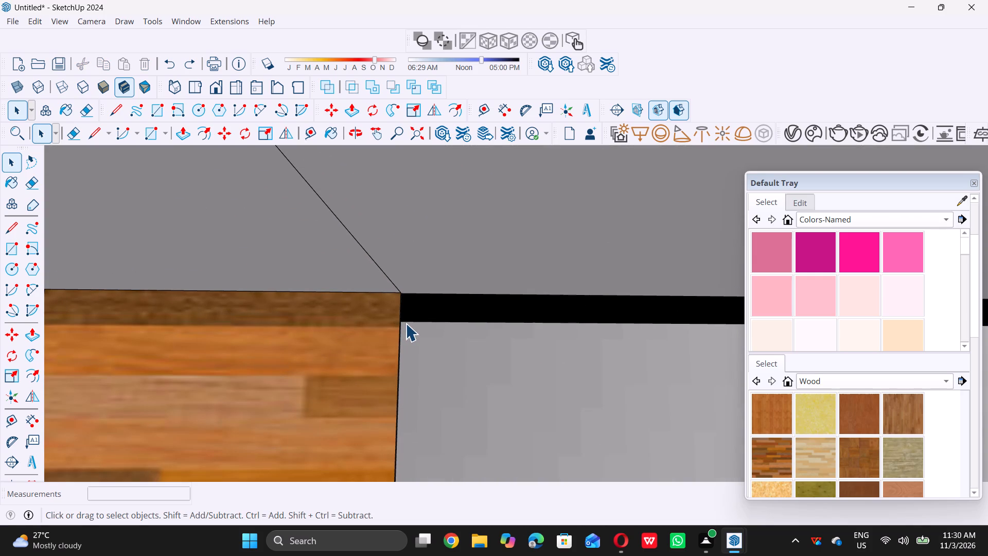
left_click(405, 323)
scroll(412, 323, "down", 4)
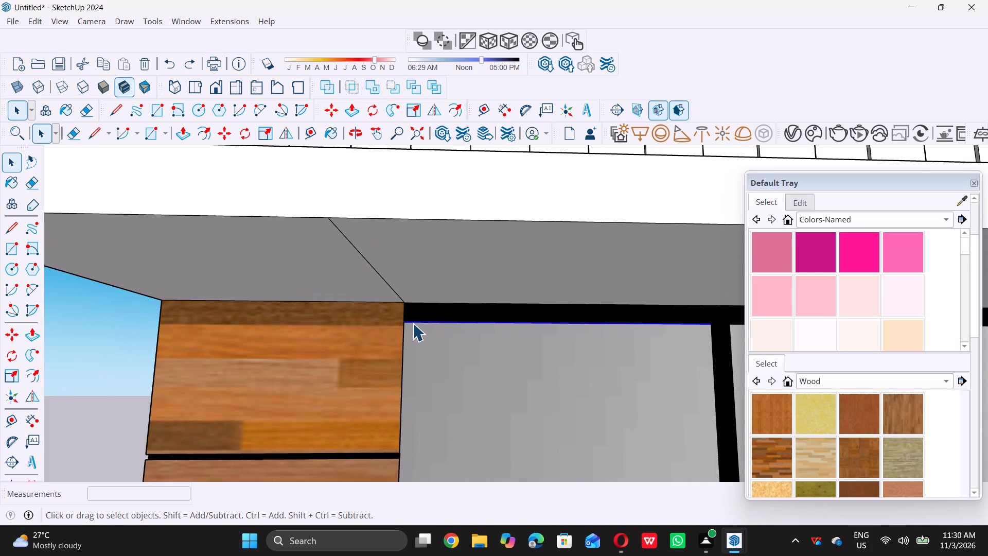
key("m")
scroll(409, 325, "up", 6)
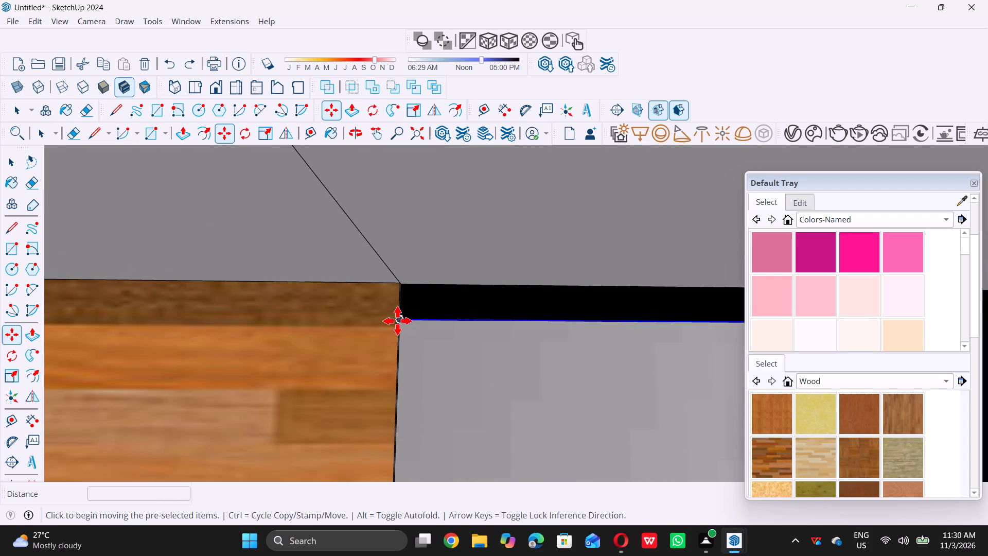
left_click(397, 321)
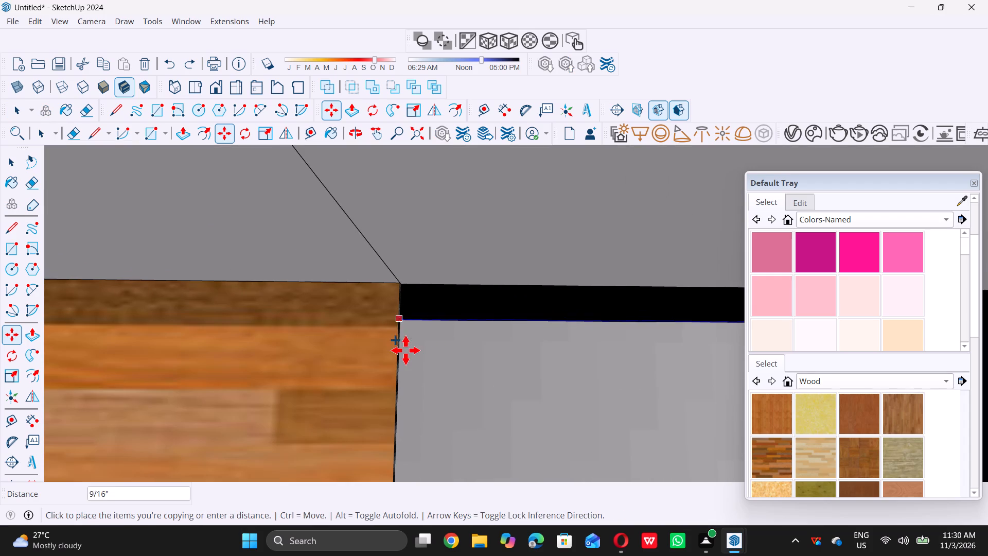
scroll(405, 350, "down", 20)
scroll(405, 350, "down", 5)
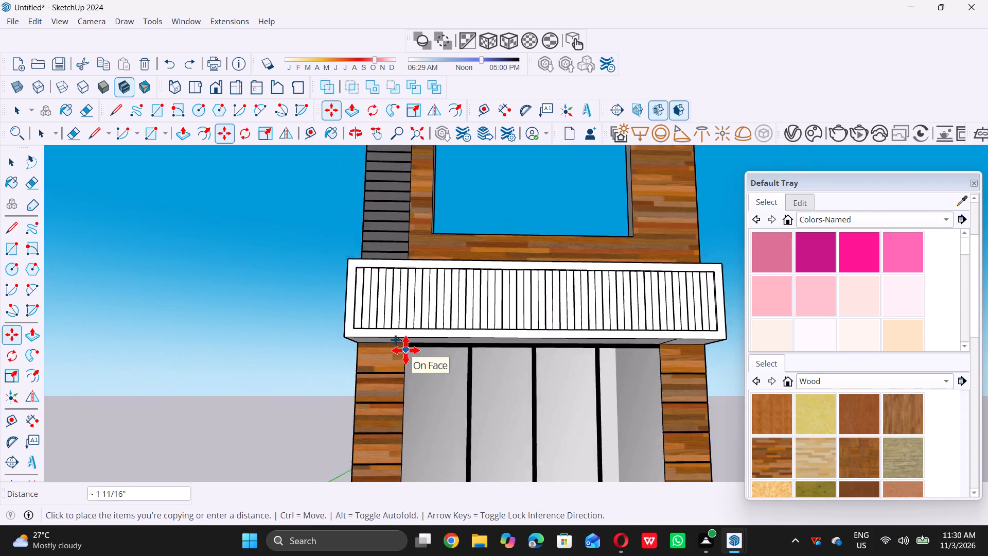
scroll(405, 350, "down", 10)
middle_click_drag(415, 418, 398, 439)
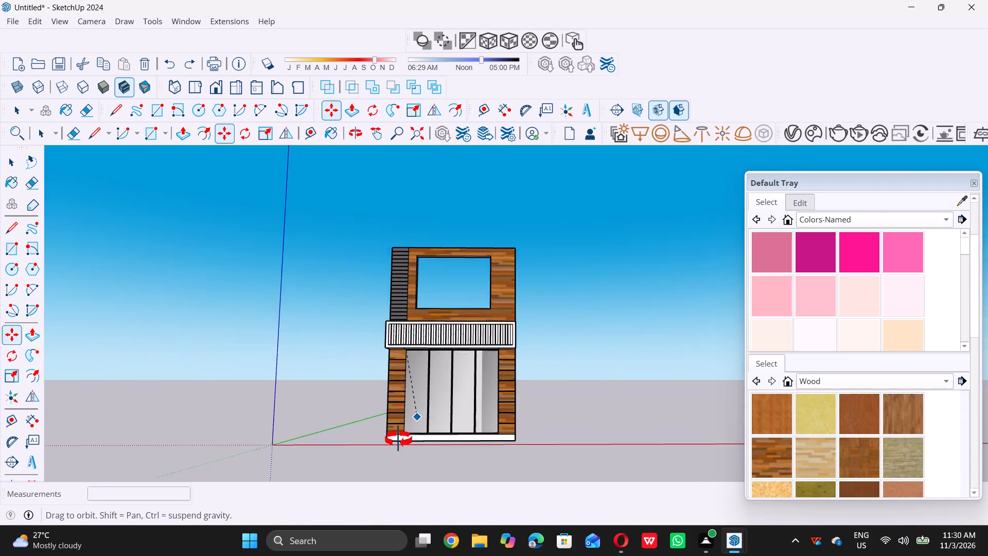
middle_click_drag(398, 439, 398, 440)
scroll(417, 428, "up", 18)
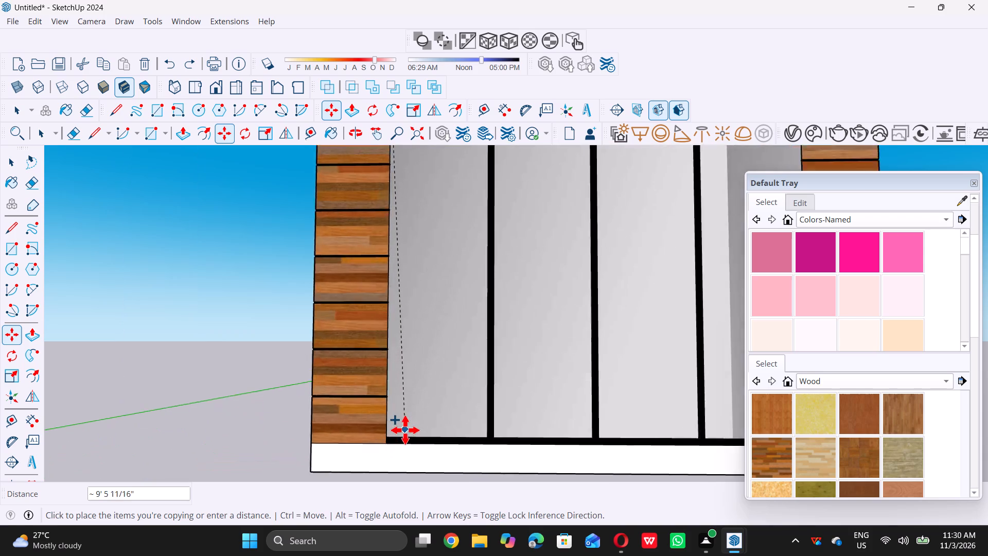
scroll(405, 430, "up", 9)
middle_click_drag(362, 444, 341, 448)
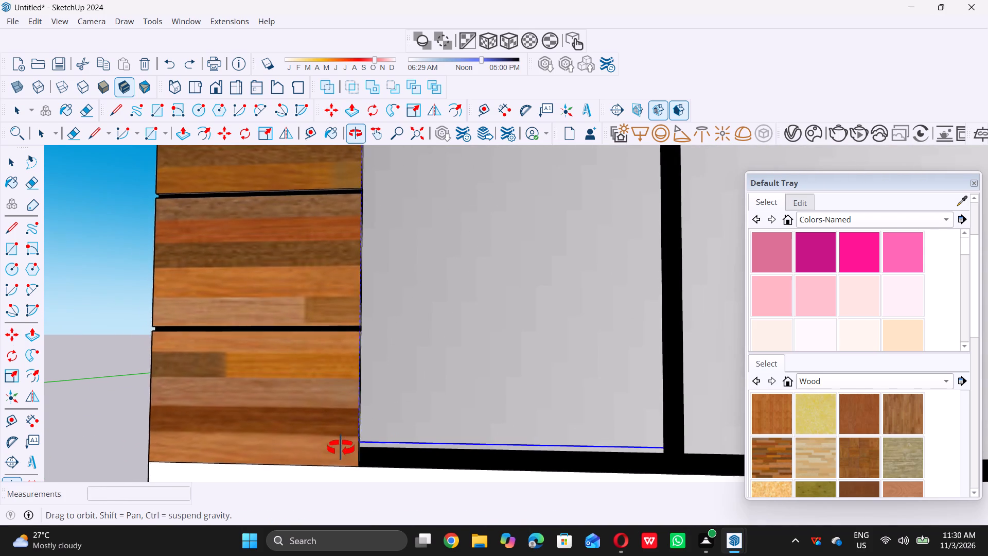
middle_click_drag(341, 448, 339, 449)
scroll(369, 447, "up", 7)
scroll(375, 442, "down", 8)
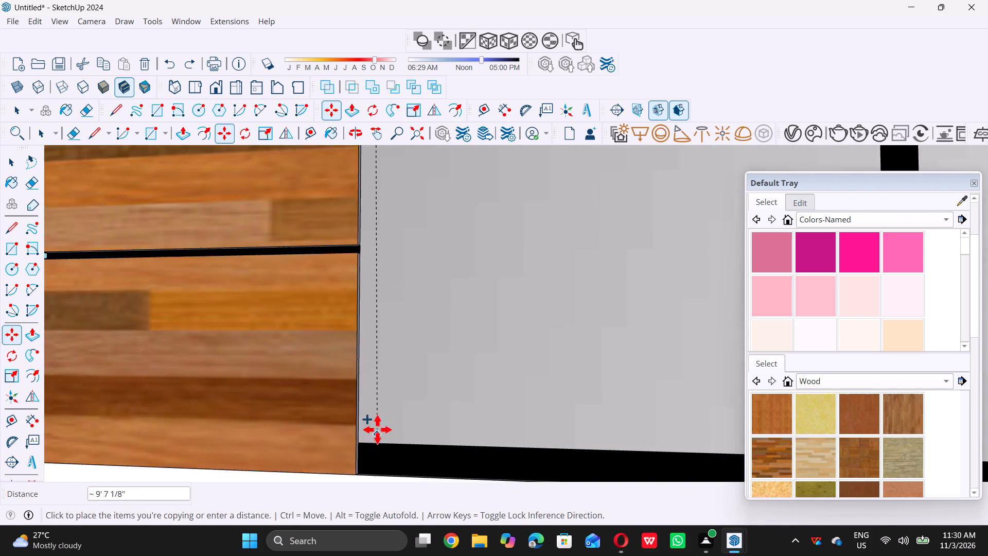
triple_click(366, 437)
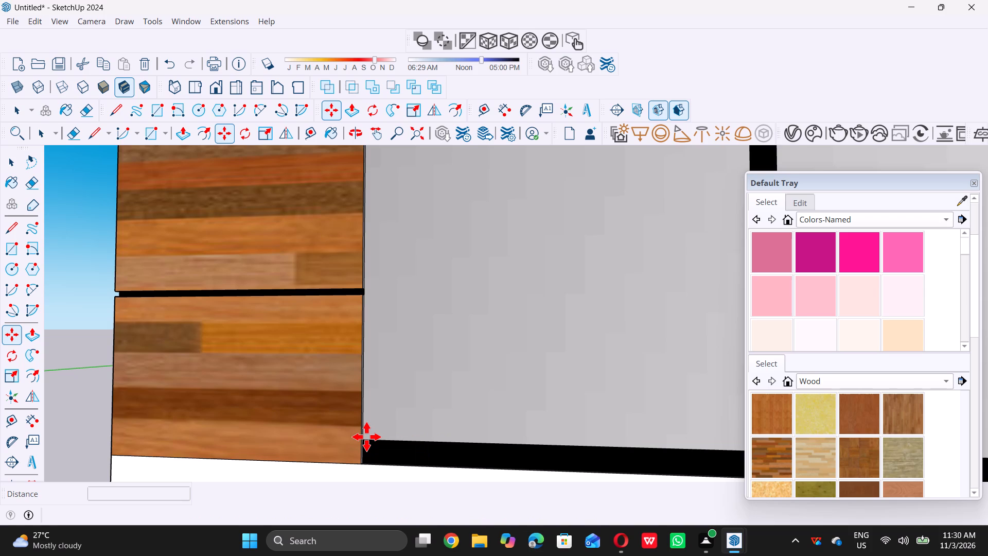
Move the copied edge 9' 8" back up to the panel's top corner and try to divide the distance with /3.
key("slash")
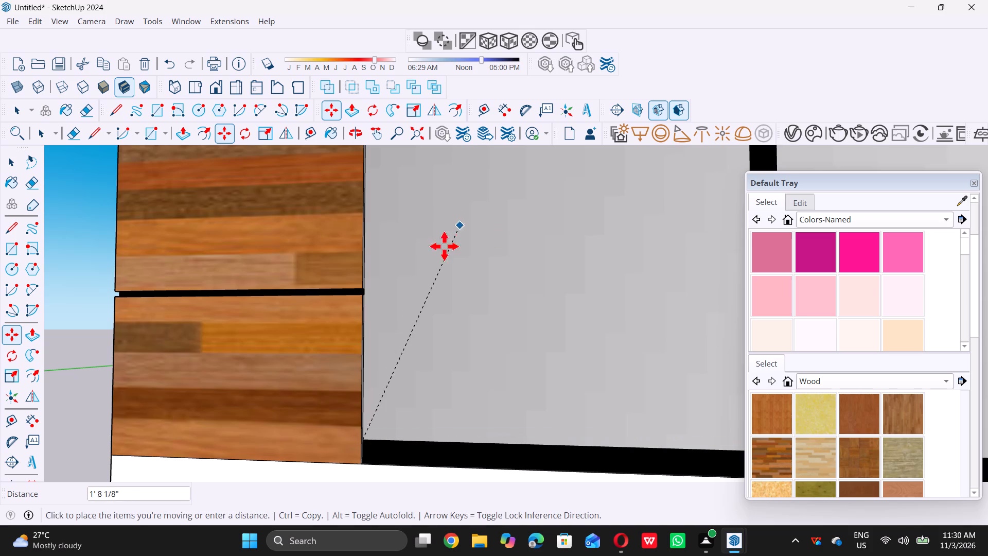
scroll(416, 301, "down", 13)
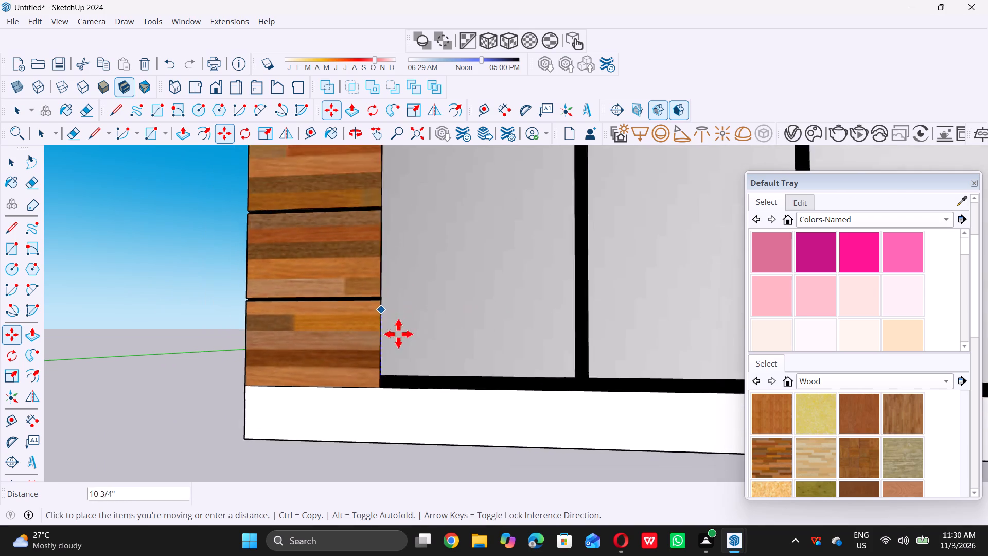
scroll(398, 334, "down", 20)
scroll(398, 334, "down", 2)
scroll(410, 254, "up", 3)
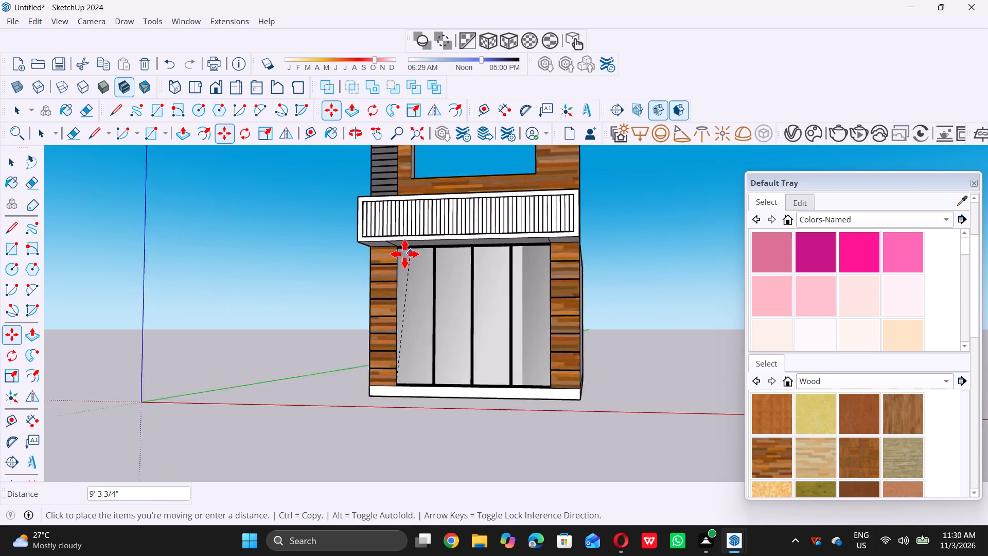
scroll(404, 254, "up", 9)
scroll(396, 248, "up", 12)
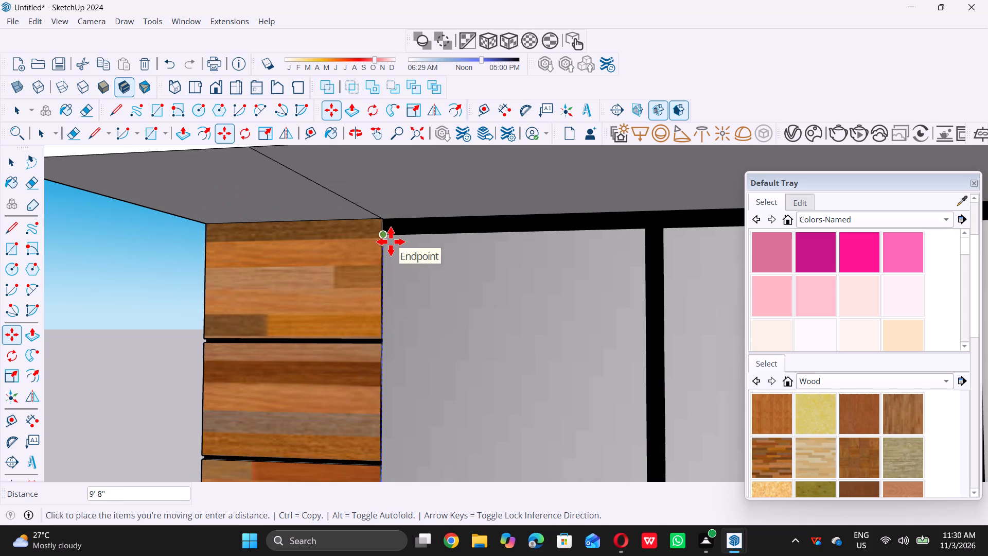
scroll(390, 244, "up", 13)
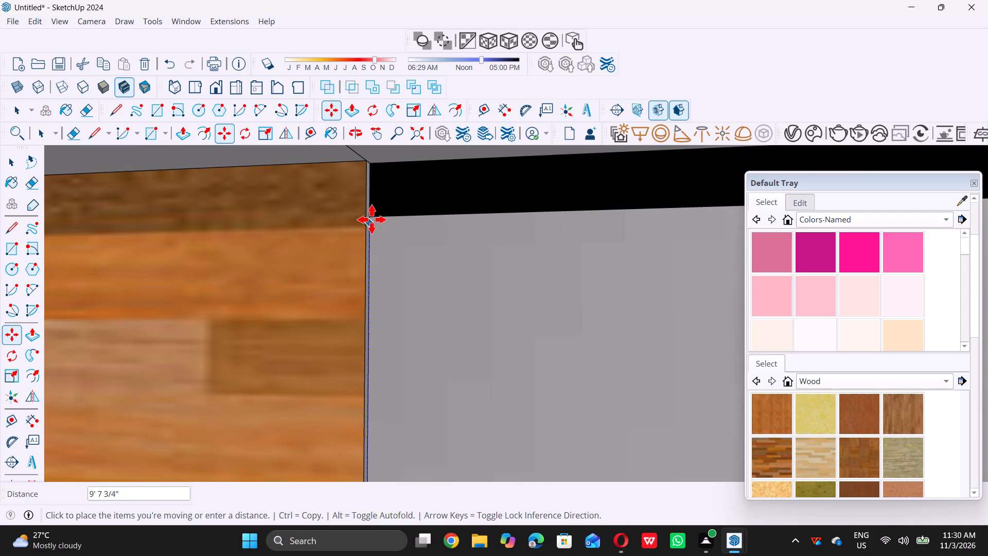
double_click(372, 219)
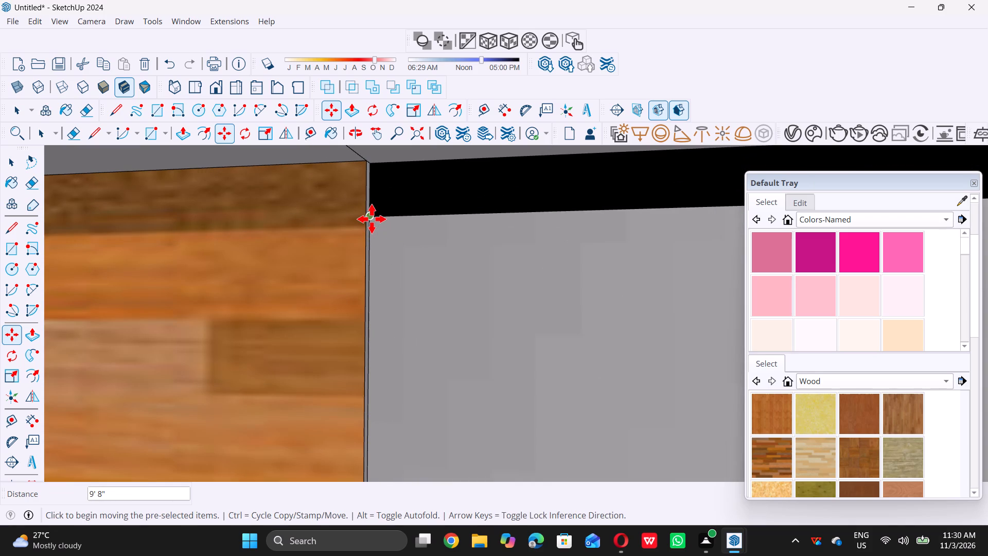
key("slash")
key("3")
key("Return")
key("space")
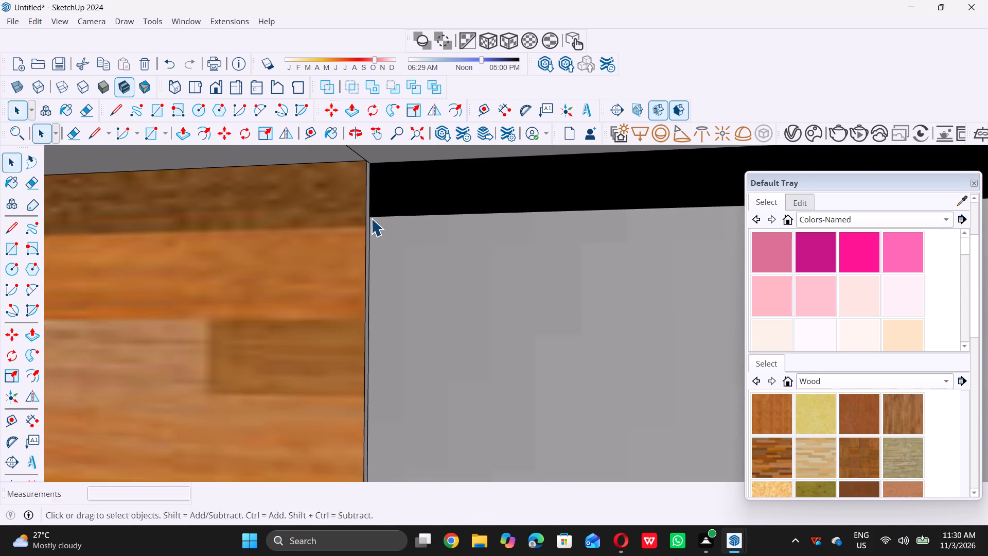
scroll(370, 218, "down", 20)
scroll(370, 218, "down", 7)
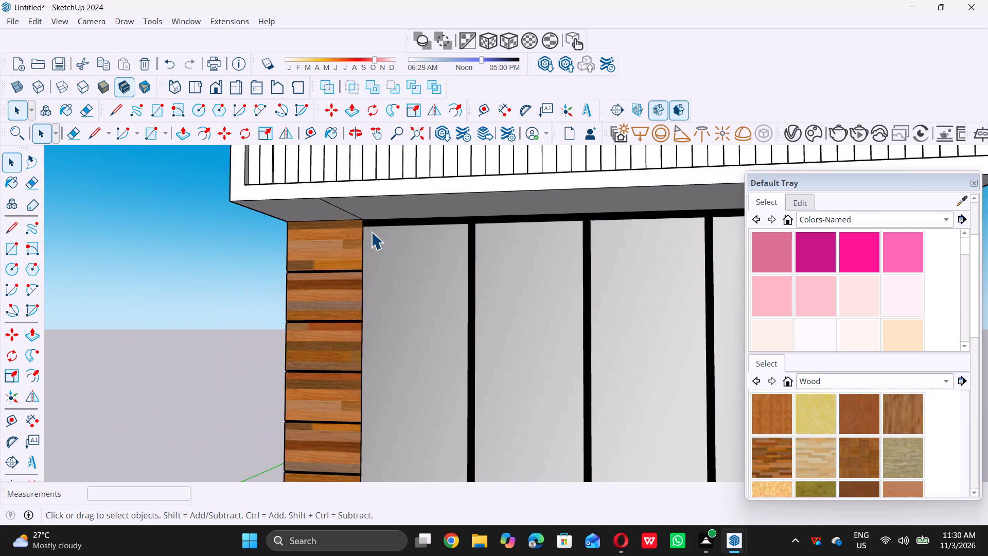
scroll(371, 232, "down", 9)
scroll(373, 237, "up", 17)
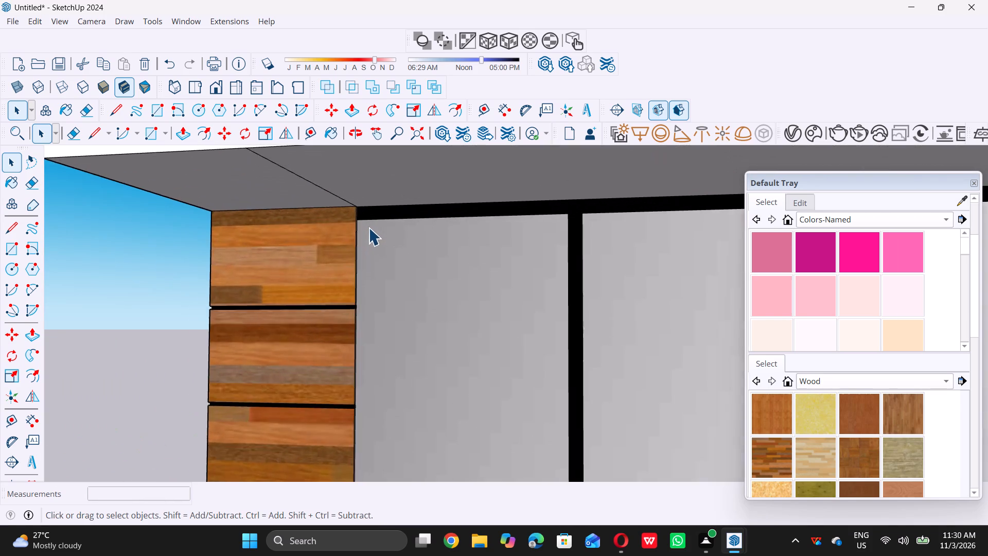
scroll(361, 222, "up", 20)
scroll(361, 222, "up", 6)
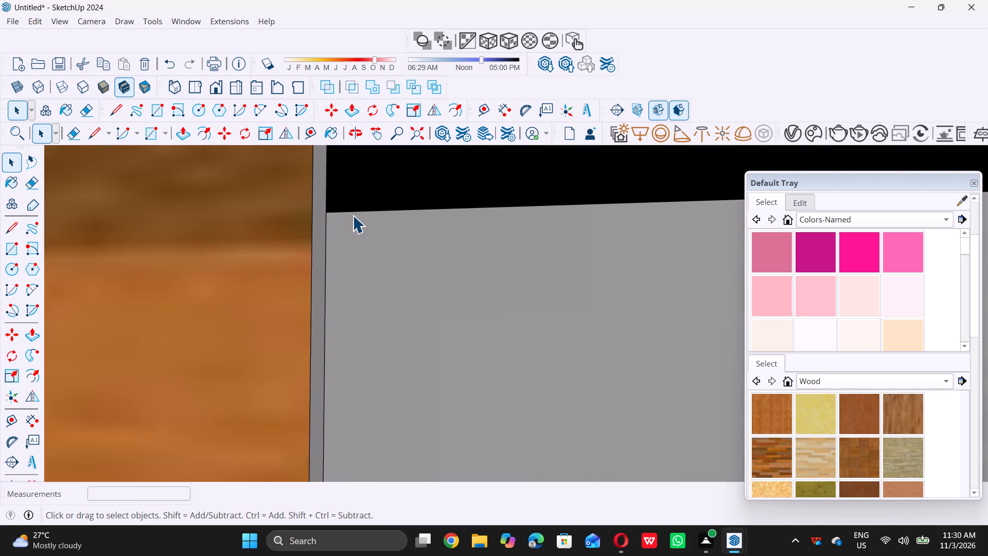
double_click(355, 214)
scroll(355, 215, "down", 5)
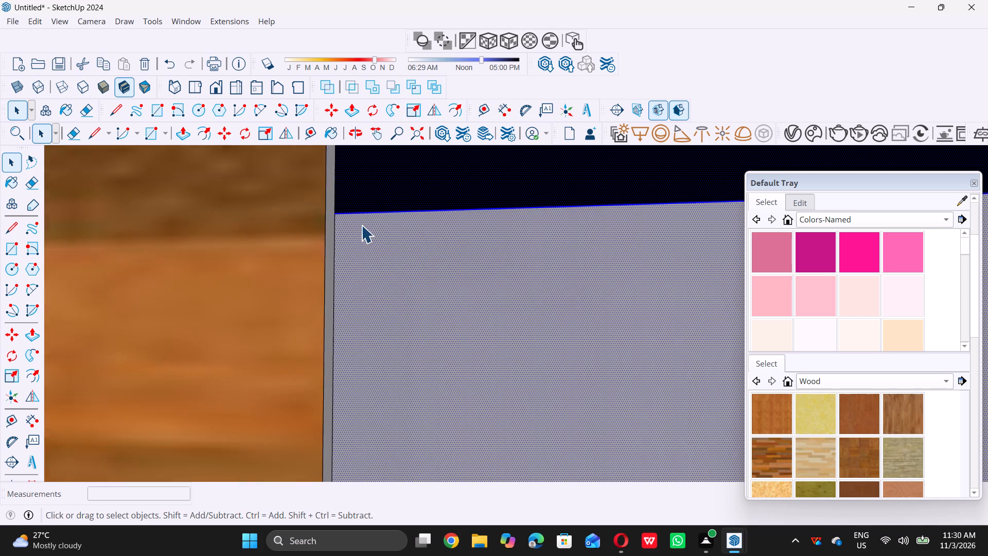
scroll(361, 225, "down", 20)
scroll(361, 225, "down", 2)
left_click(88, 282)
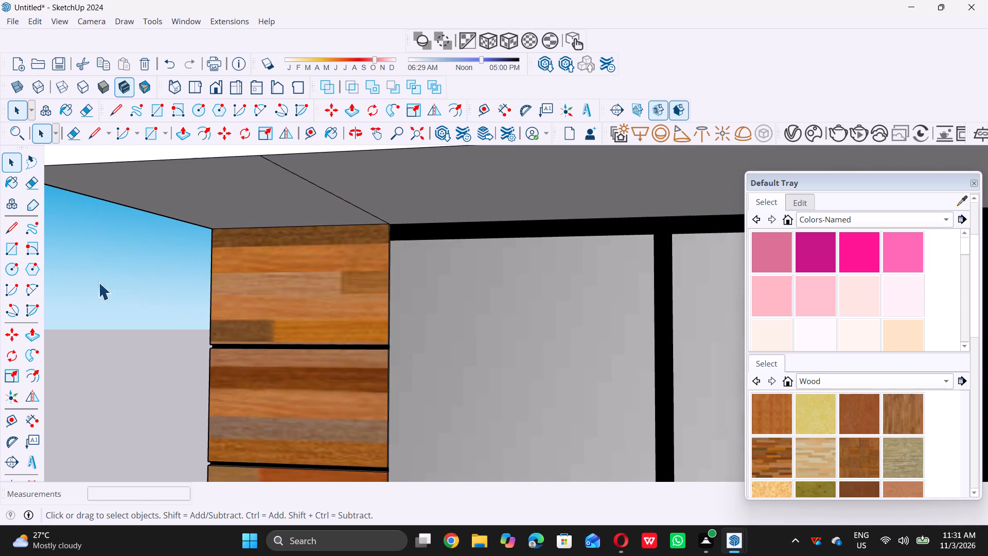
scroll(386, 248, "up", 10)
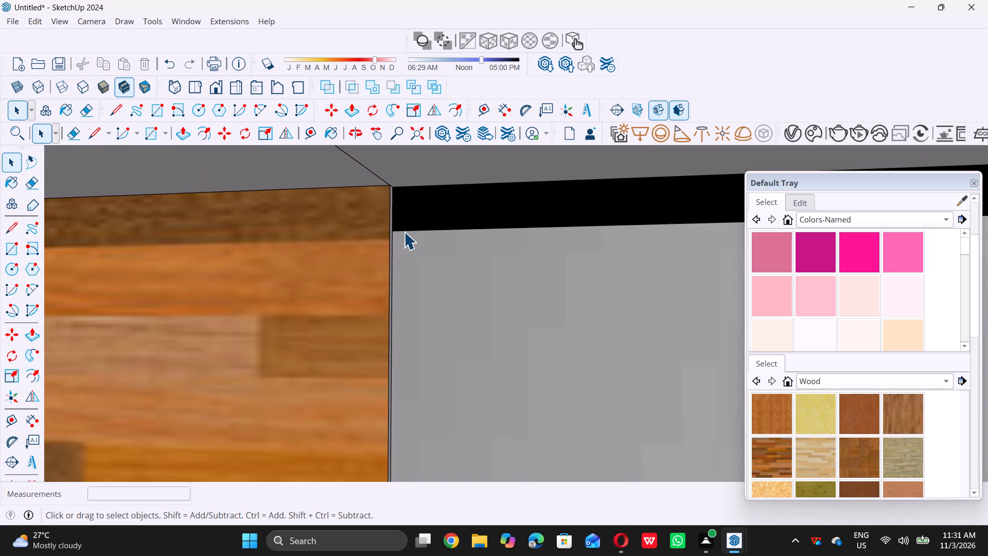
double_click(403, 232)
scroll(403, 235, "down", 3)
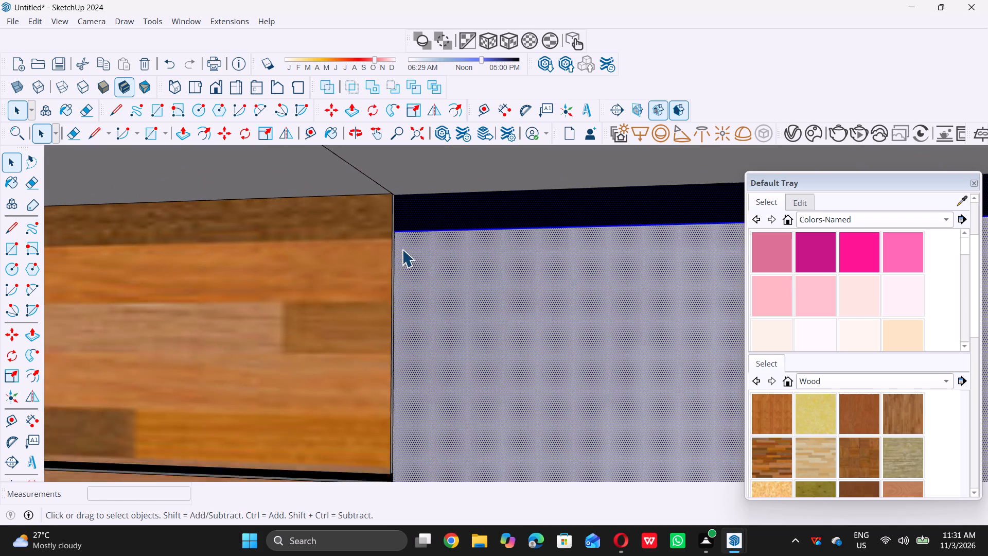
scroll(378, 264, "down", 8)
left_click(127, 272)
Copy the leftmost ground-floor gray panel's top edge 9' 8" down to its bottom corner and divide the distance with /3 for evenly spaced lines.
scroll(404, 255, "up", 5)
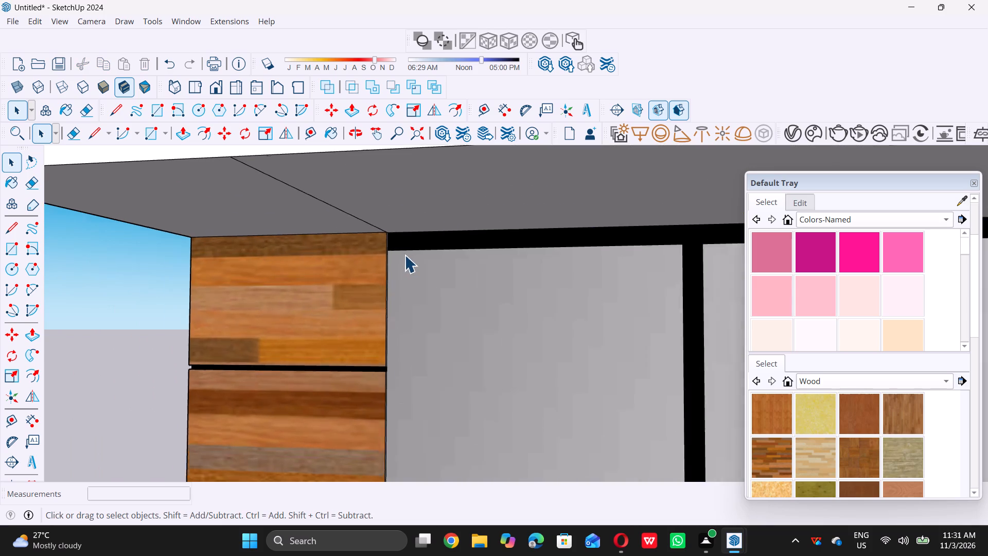
scroll(404, 254, "up", 4)
left_click(414, 246)
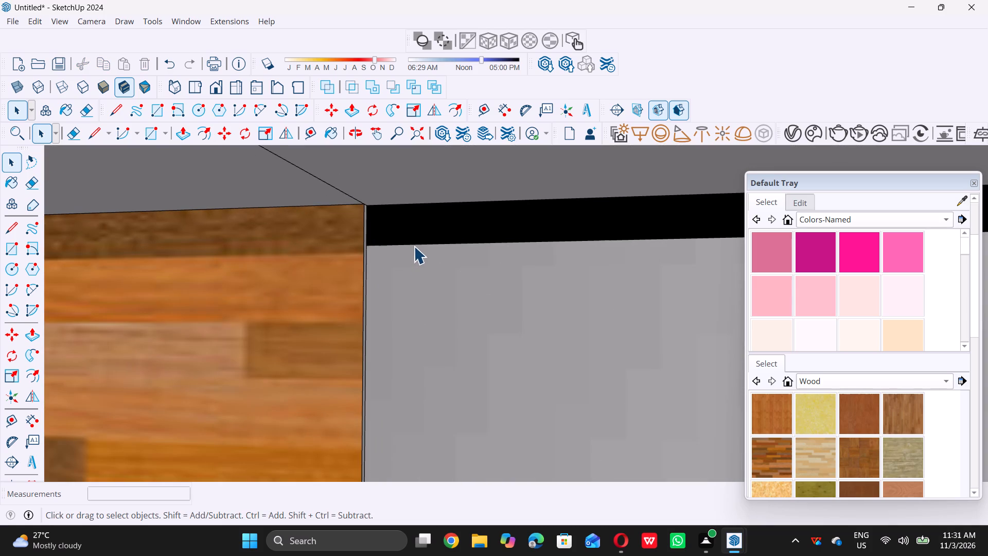
key("m")
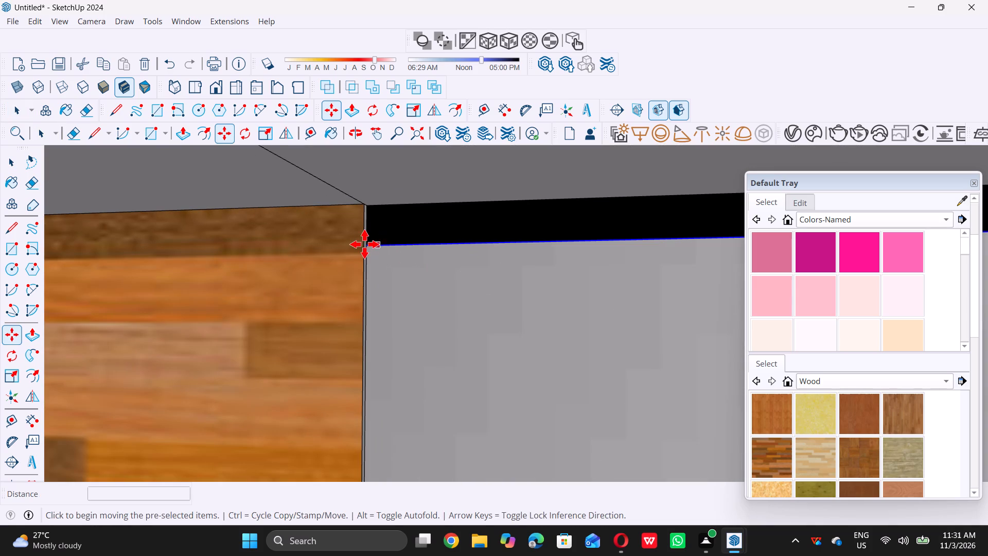
scroll(368, 249, "up", 10)
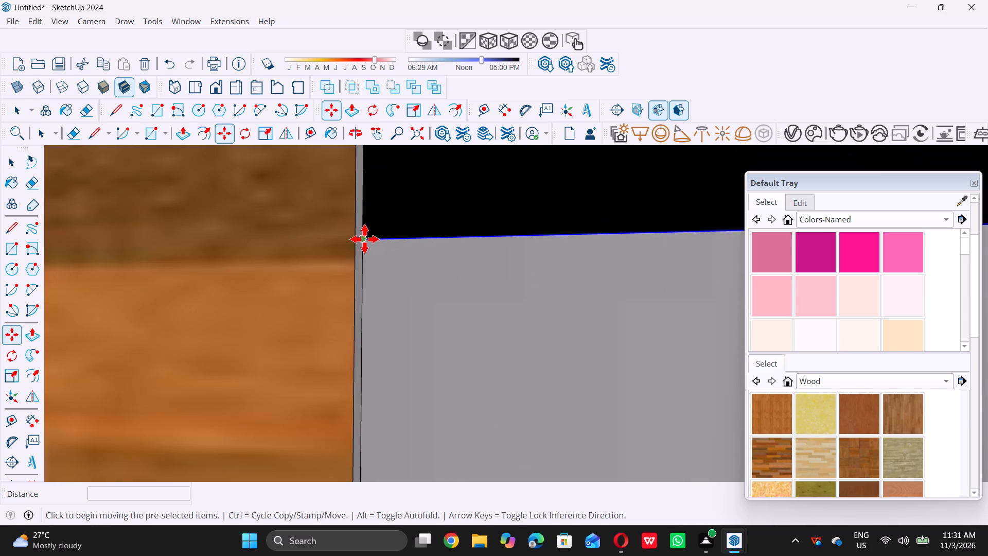
left_click(364, 239)
scroll(369, 263, "down", 3)
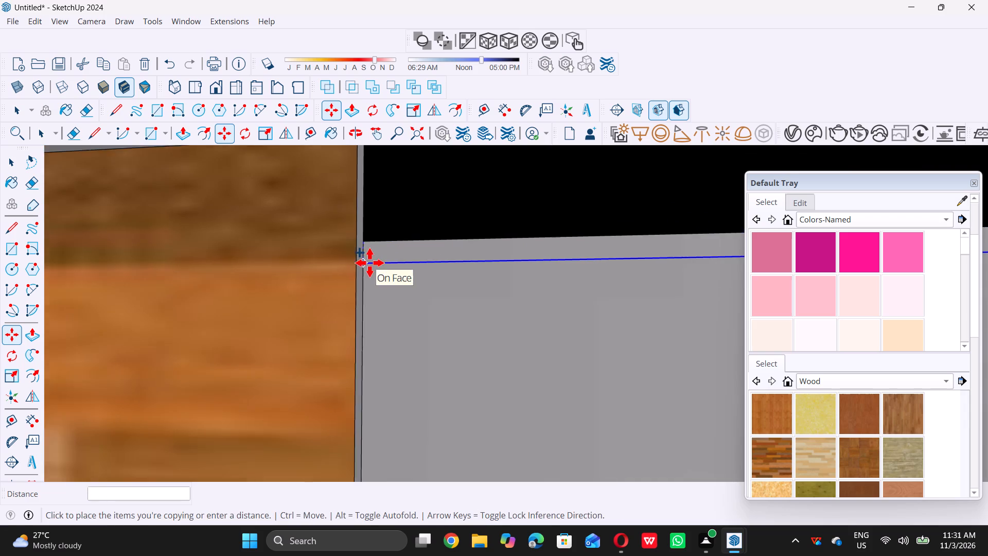
scroll(369, 263, "down", 20)
scroll(369, 263, "down", 10)
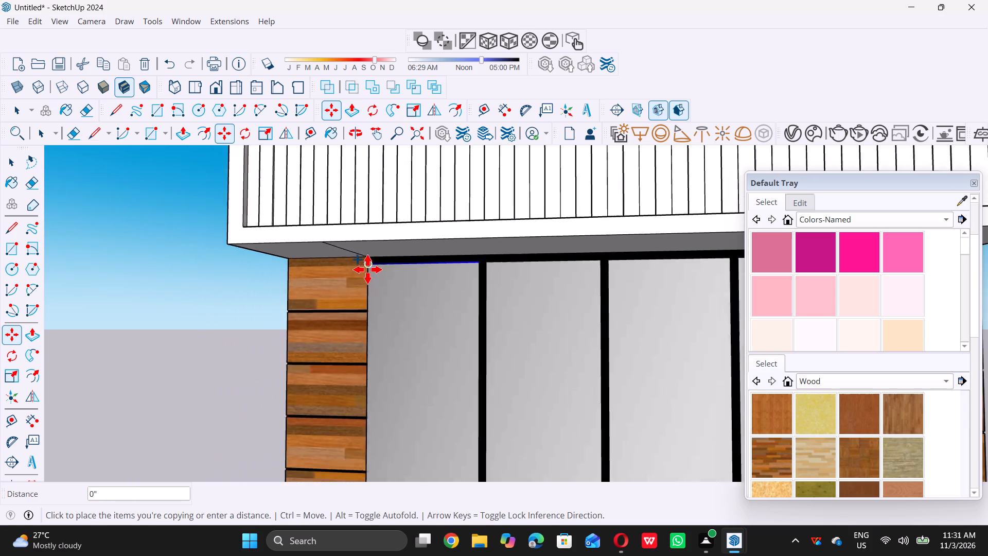
scroll(367, 269, "down", 14)
middle_click_drag(378, 379, 377, 379)
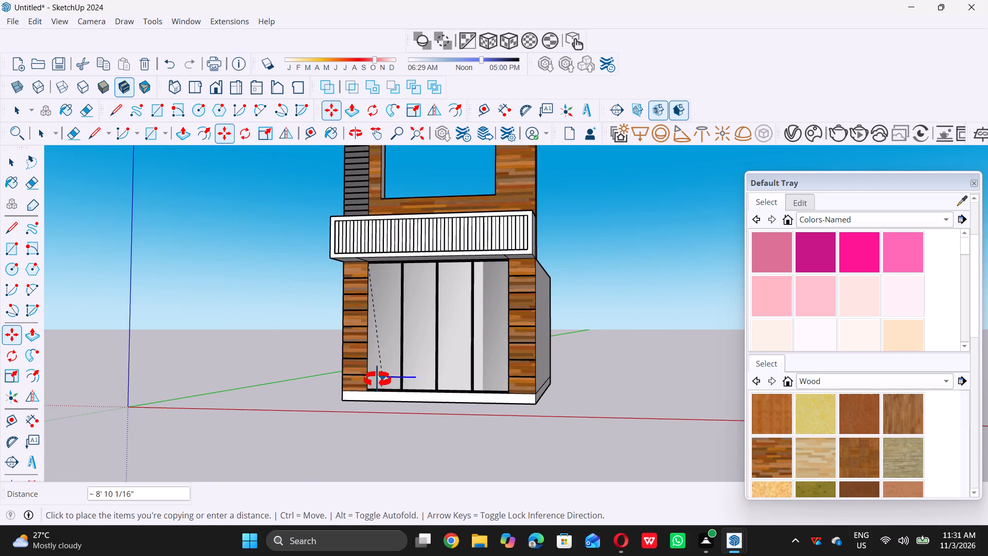
middle_click_drag(377, 379, 365, 395)
scroll(369, 383, "up", 17)
scroll(377, 393, "up", 4)
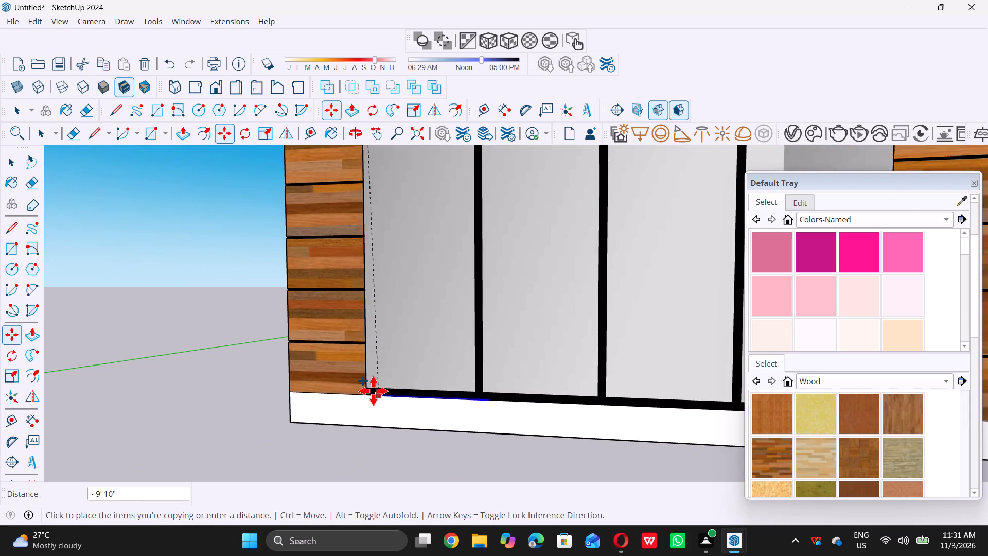
scroll(373, 391, "up", 10)
left_click(354, 384)
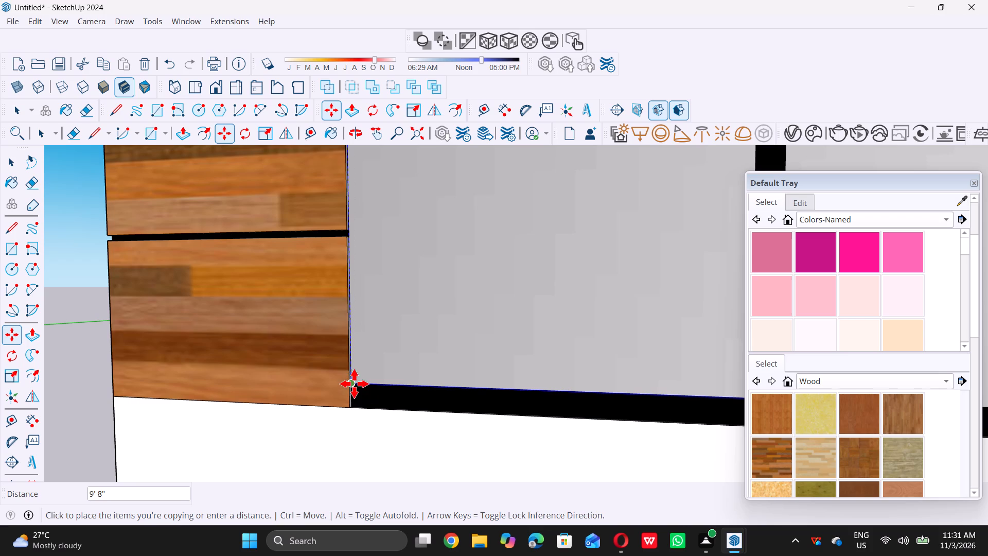
key("slash")
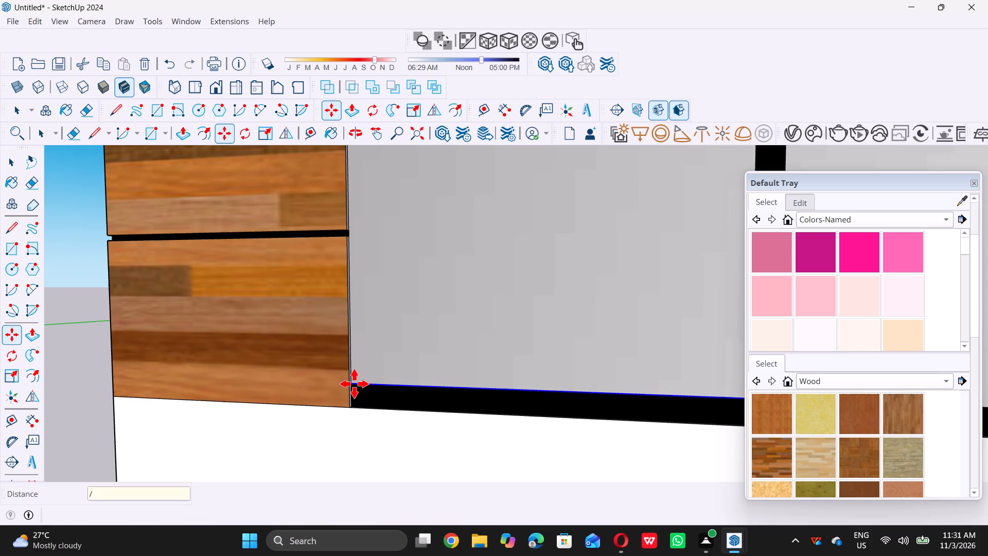
key("3")
key("Return")
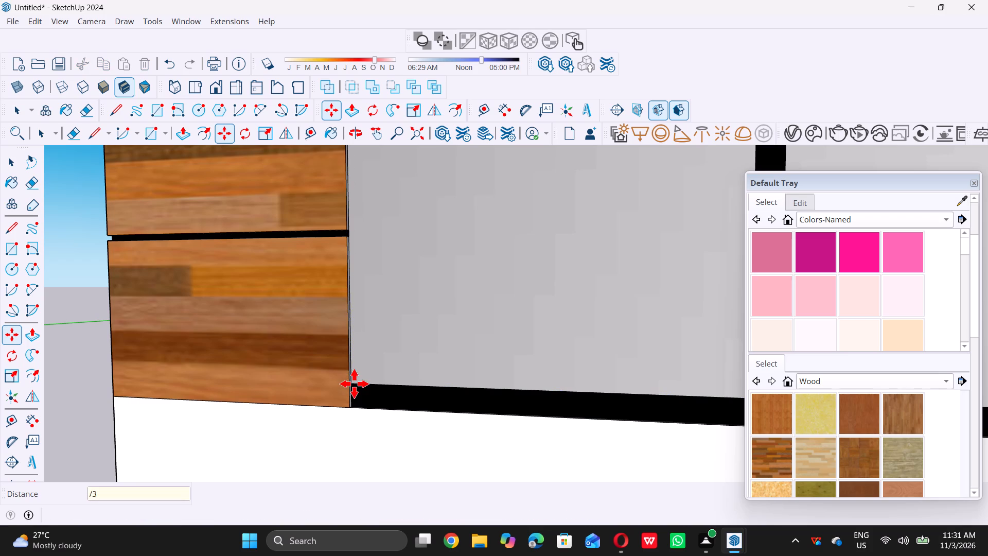
key("Return")
scroll(354, 384, "down", 5)
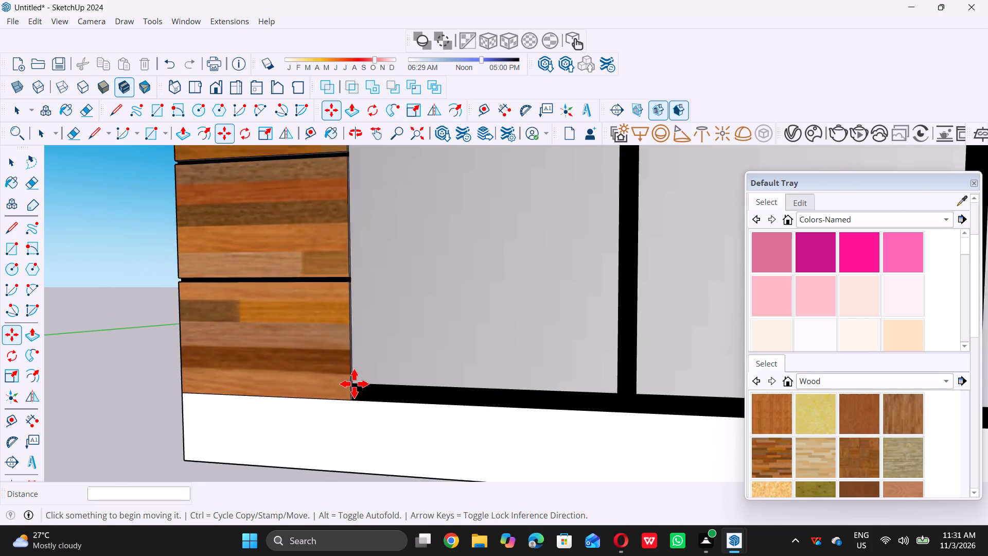
scroll(354, 384, "down", 20)
scroll(354, 384, "down", 1)
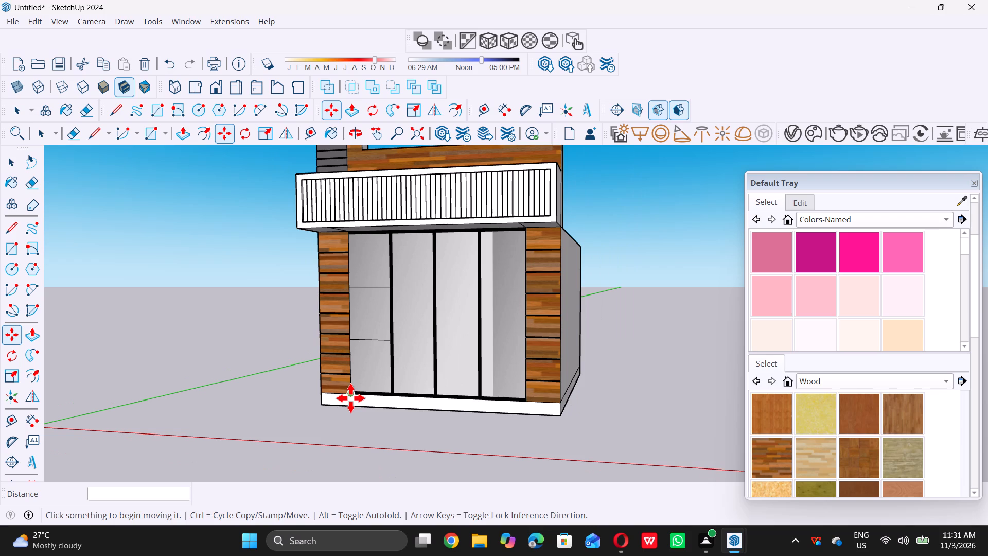
key("space")
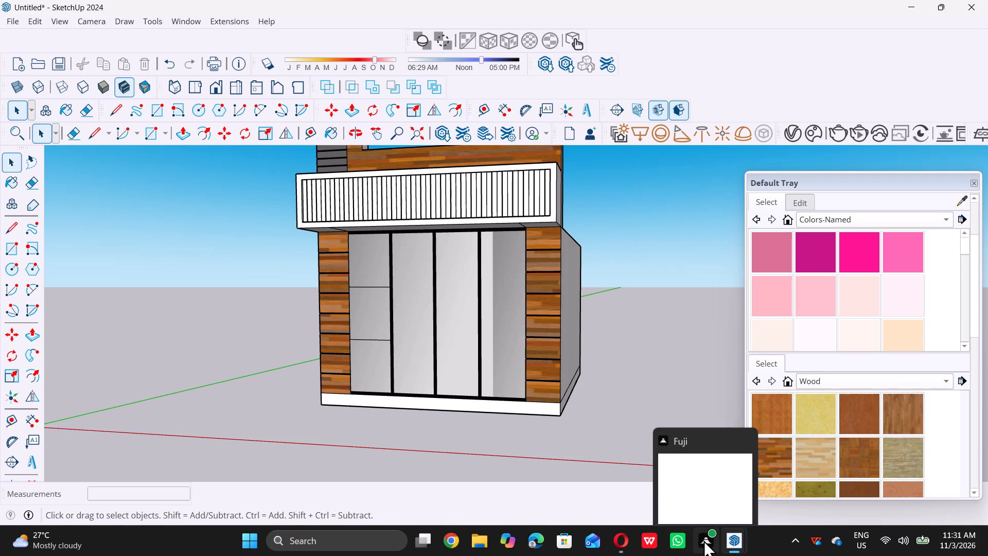
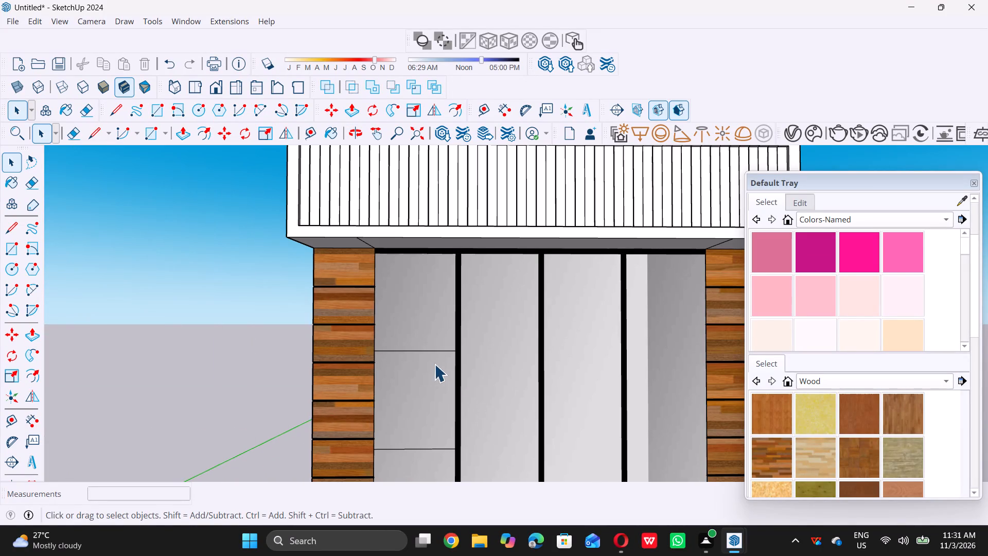
Draw a line from the leftmost panel's upper third division horizontally across the front panels to the opposite wood pillar, about 8' 4".
scroll(464, 346, "up", 16)
scroll(457, 364, "up", 7)
middle_click_drag(469, 359, 344, 356)
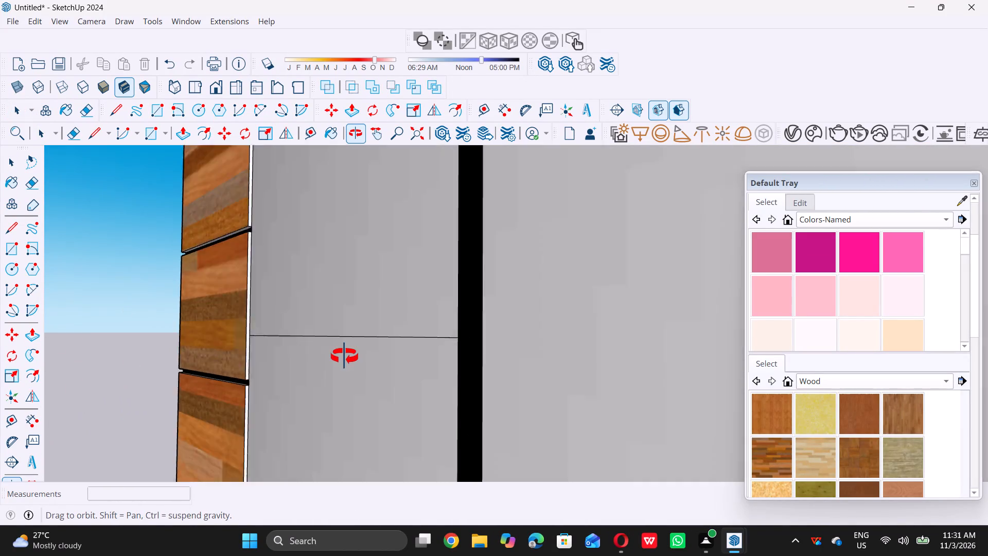
middle_click_drag(344, 356, 394, 362)
scroll(453, 369, "up", 2)
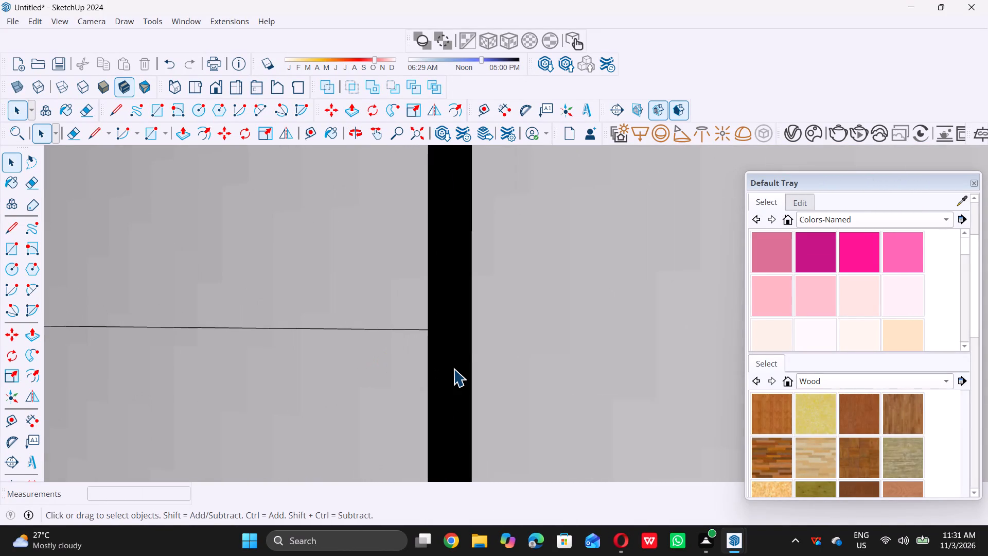
key("l")
double_click(427, 329)
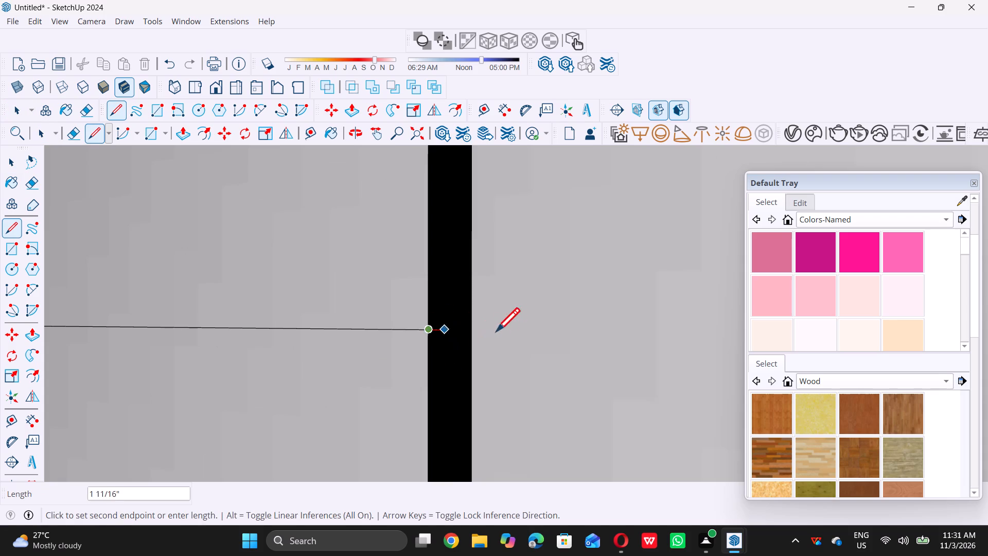
scroll(506, 331, "down", 20)
scroll(506, 331, "down", 4)
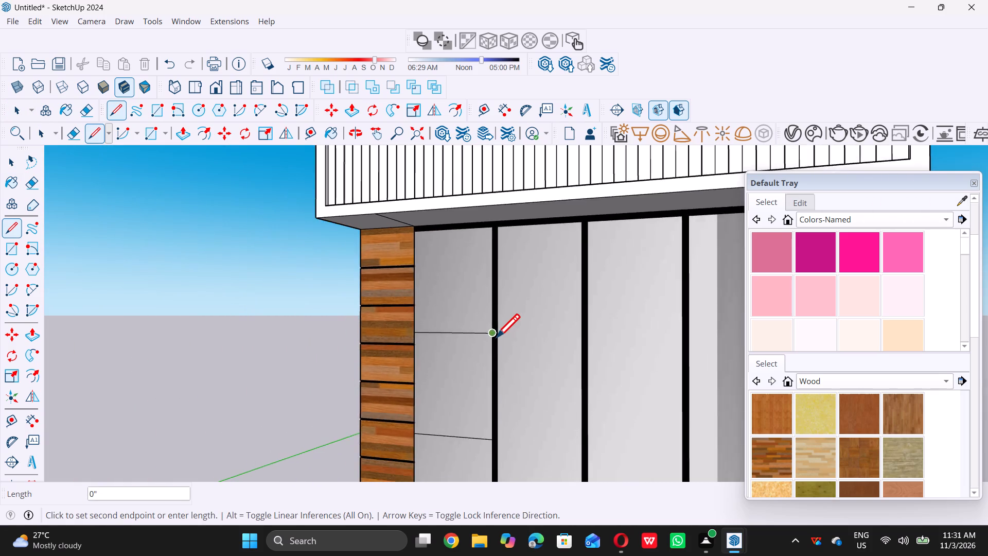
scroll(496, 337, "down", 2)
middle_click_drag(706, 341, 708, 342)
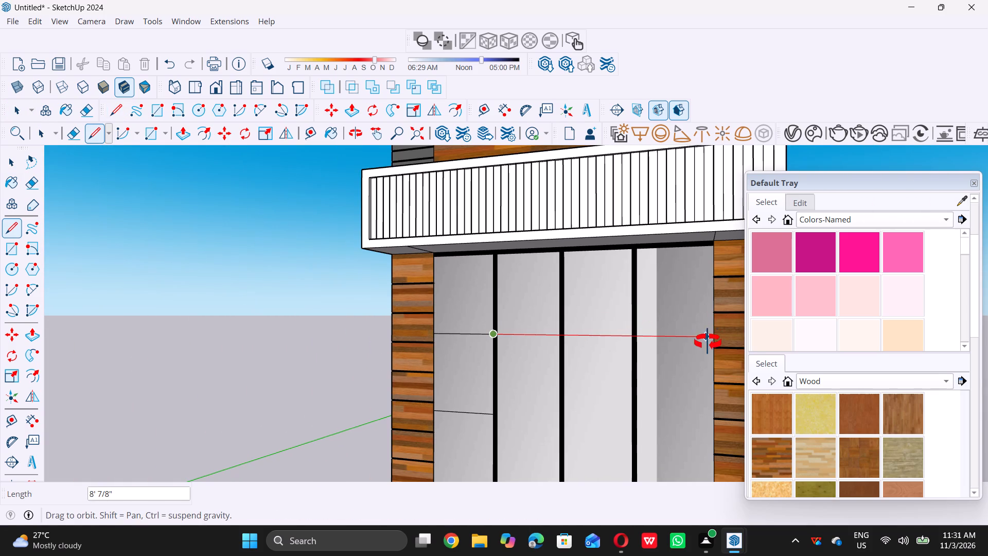
middle_click_drag(708, 342, 757, 338)
scroll(695, 338, "up", 12)
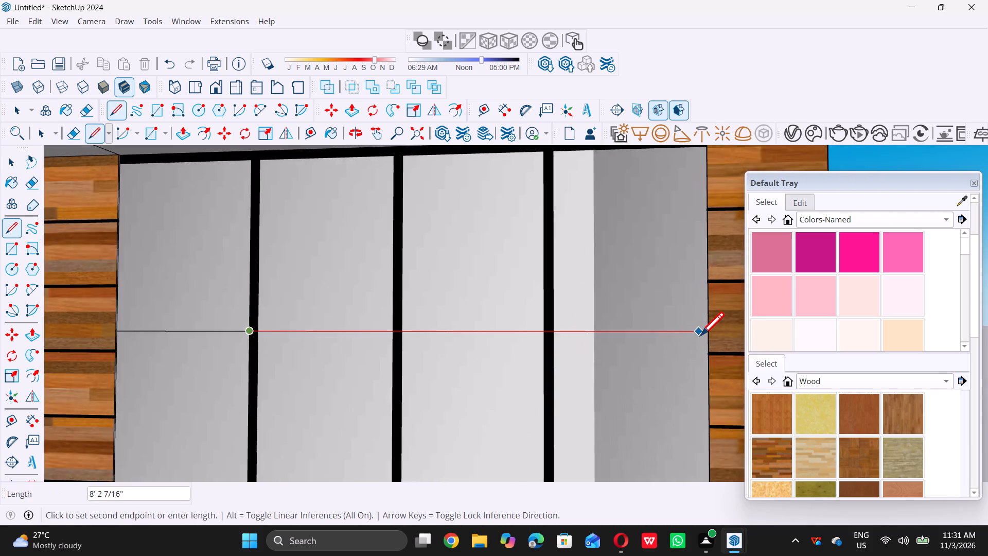
scroll(700, 335, "up", 15)
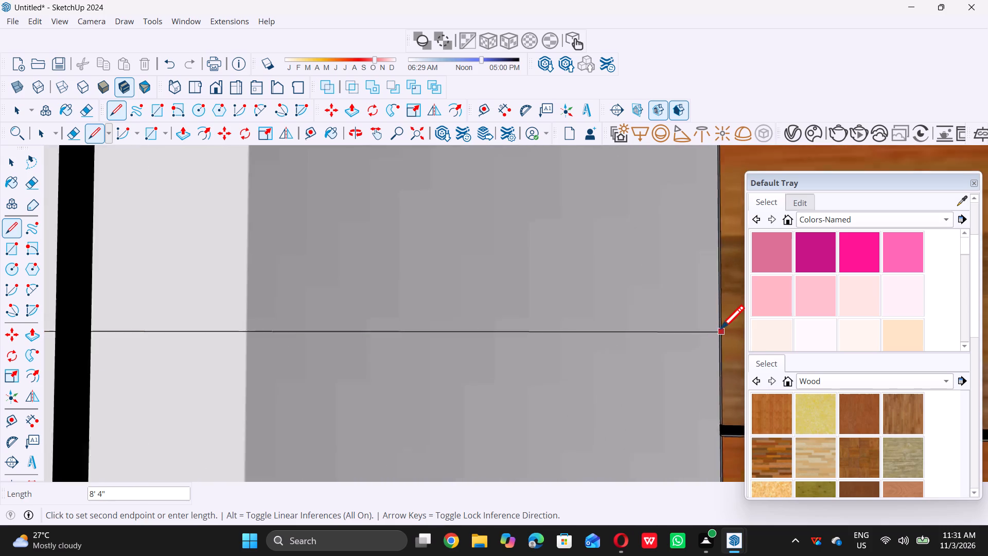
scroll(720, 328, "up", 10)
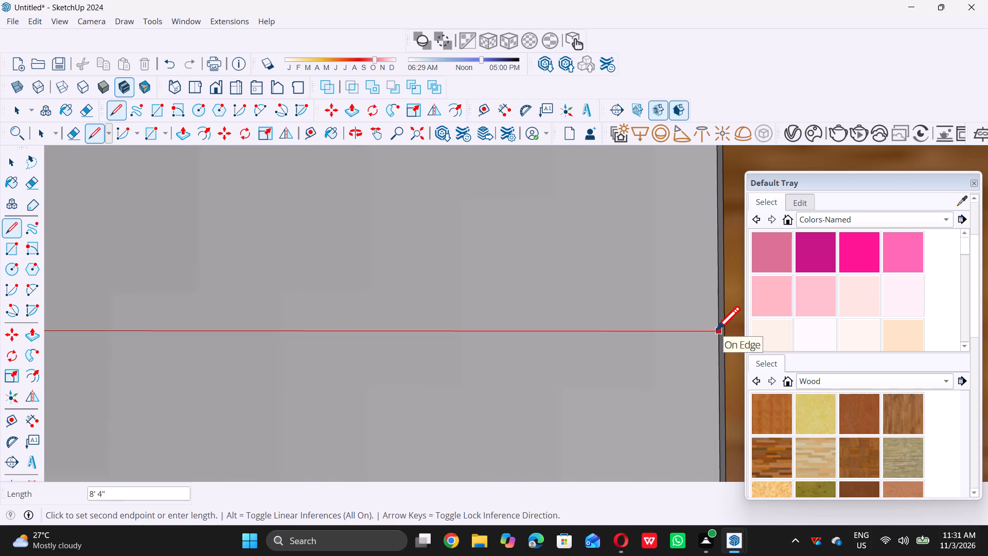
left_click(716, 329)
Draw a line from the leftmost panel's lower third division horizontally across the front panels to the opposite wood pillar, about 8' 4".
scroll(662, 341, "down", 20)
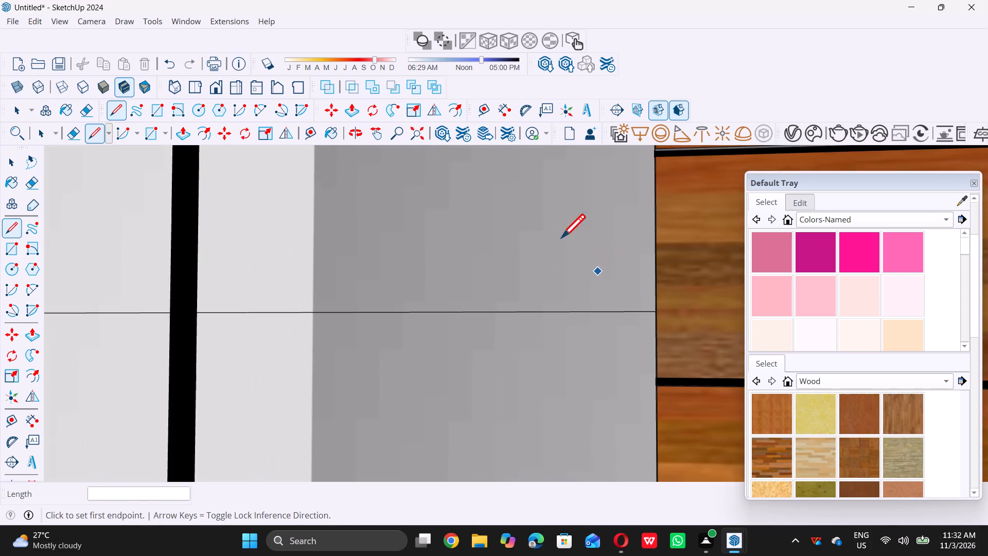
scroll(561, 237, "down", 12)
scroll(497, 257, "down", 12)
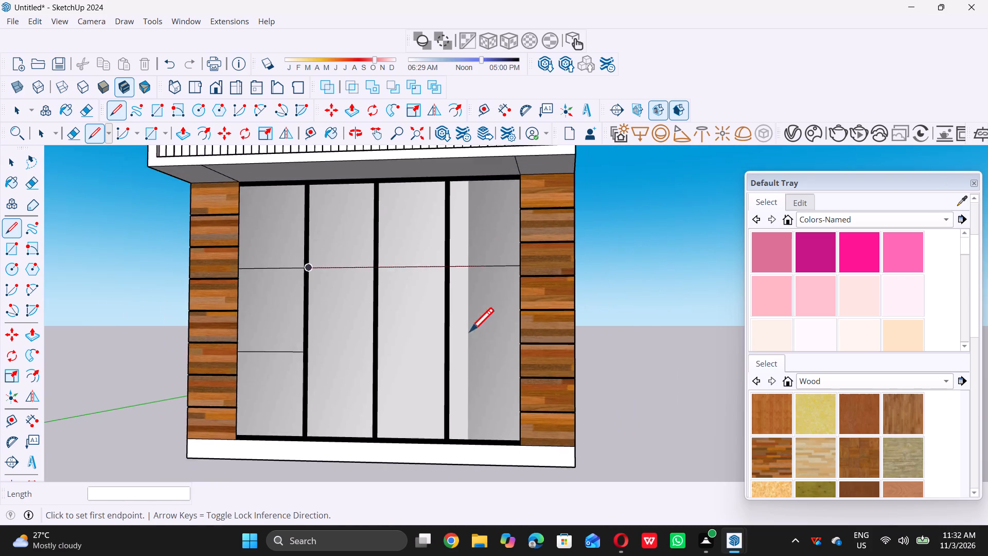
middle_click_drag(441, 356, 405, 359)
scroll(348, 344, "up", 15)
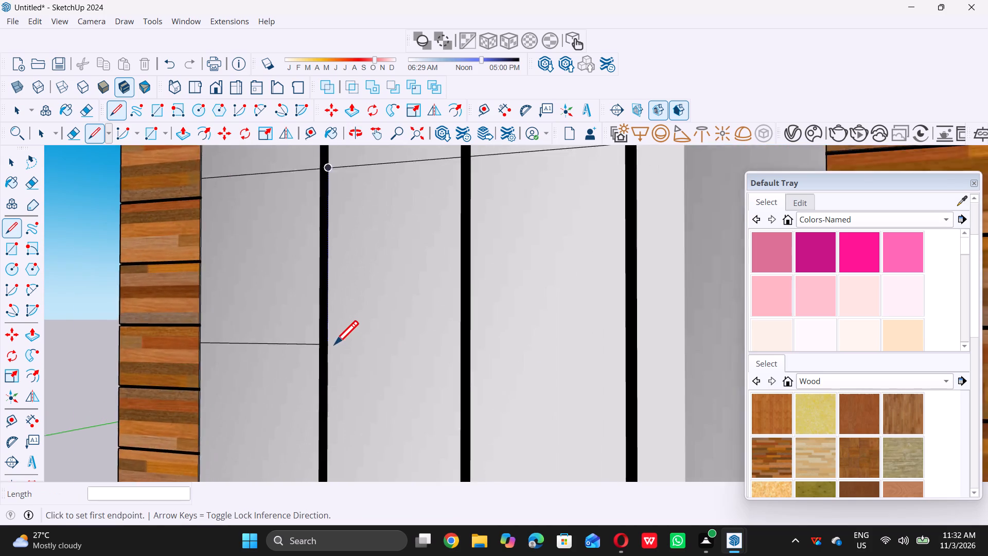
left_click(313, 347)
scroll(319, 344, "down", 6)
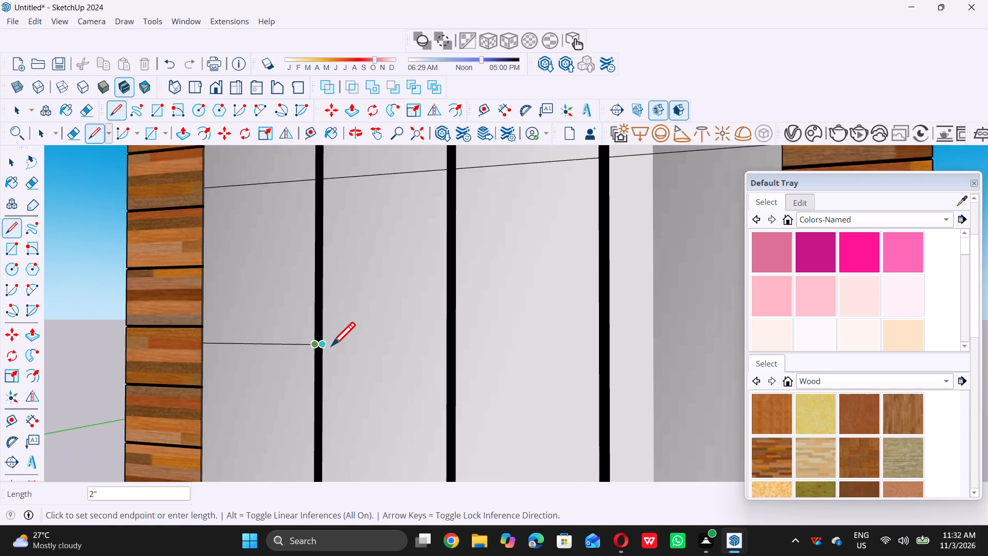
scroll(331, 345, "down", 9)
middle_click_drag(494, 360, 551, 351)
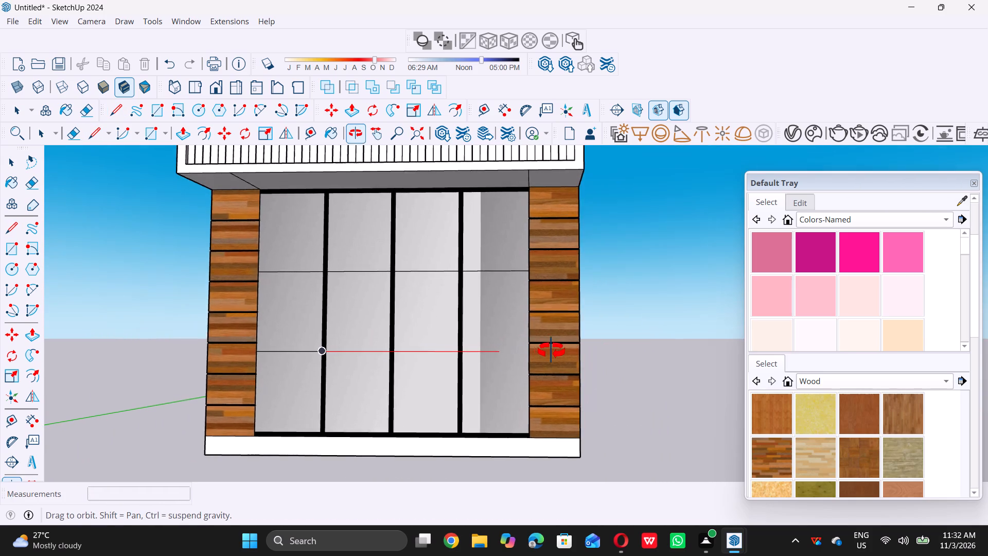
middle_click_drag(551, 351, 605, 351)
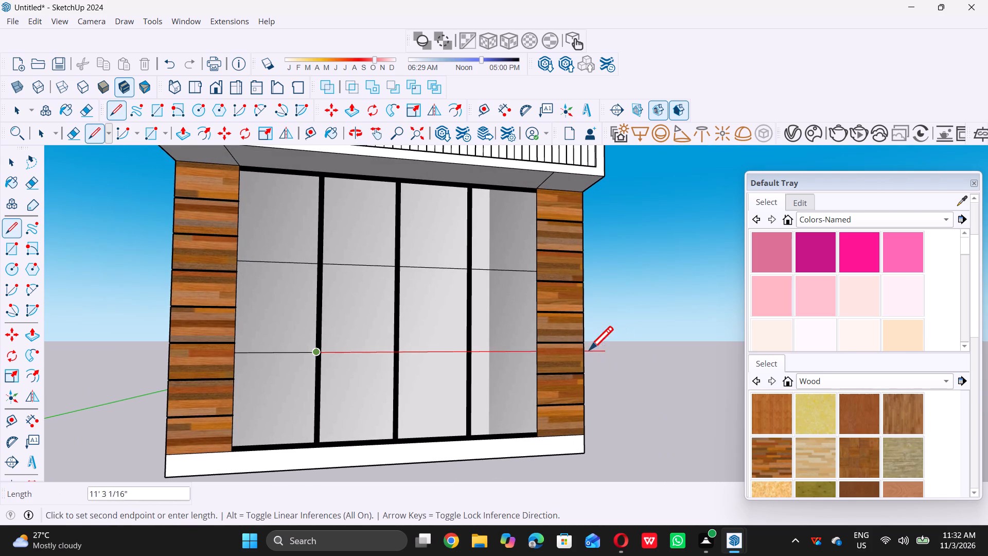
scroll(523, 354, "up", 20)
scroll(523, 354, "up", 3)
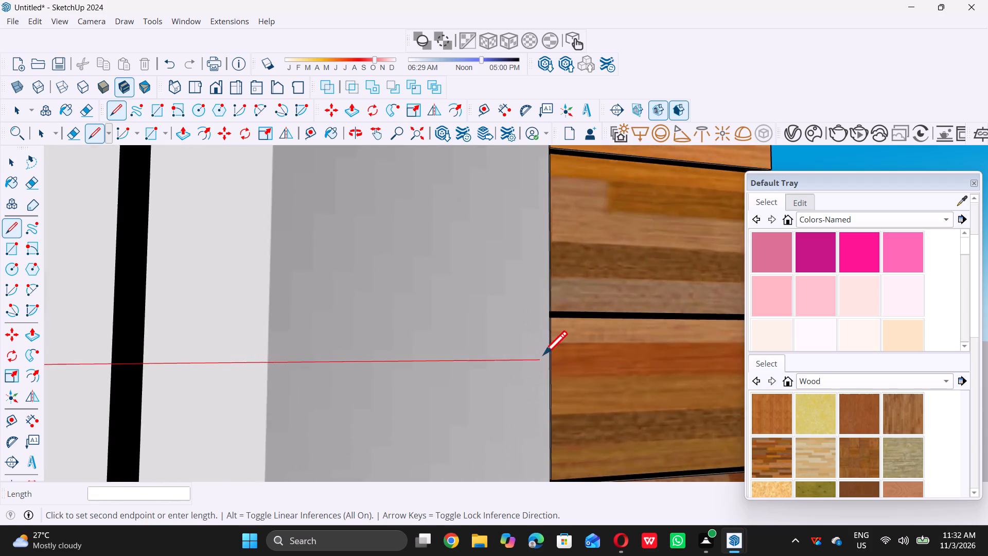
scroll(546, 359, "up", 8)
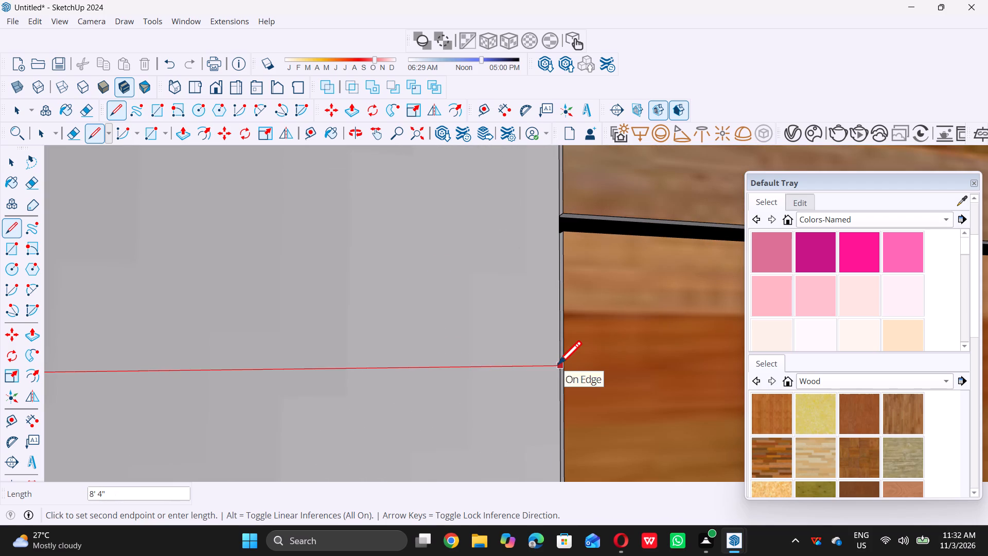
left_click(558, 364)
key("space")
Place a guide directly along the upper horizontal dividing line of the front panels with the Tape Measure.
scroll(558, 364, "down", 8)
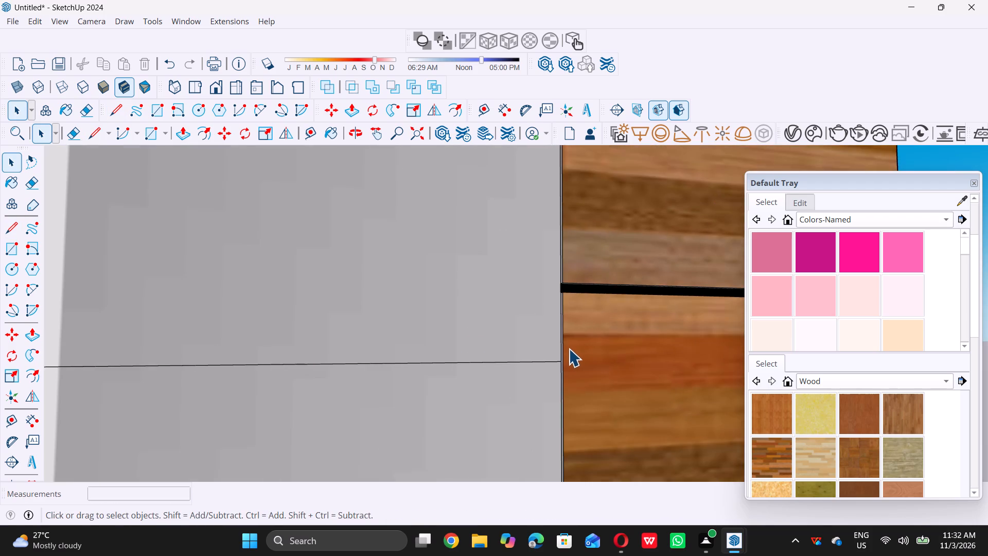
scroll(569, 349, "down", 20)
scroll(569, 349, "down", 3)
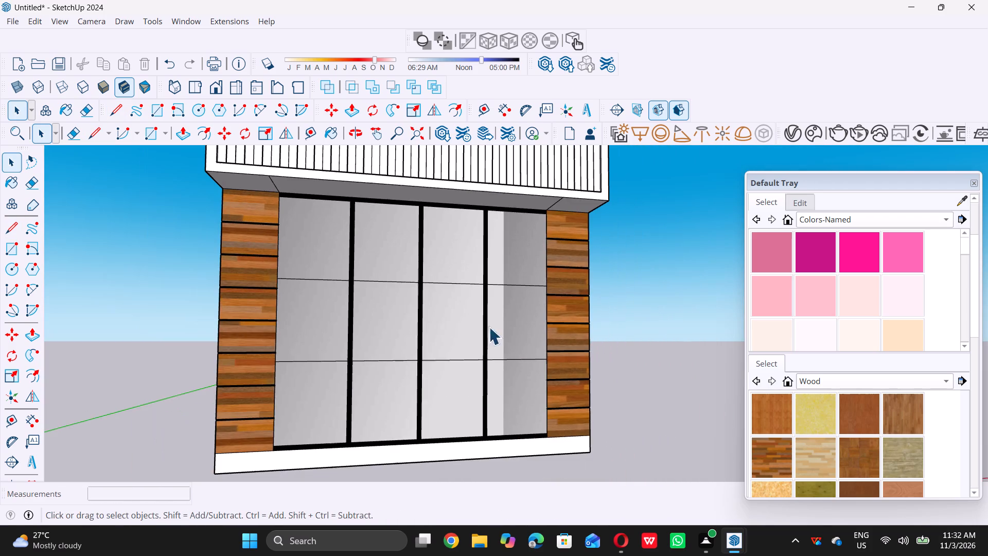
middle_click_drag(458, 297, 398, 267)
scroll(389, 282, "up", 1)
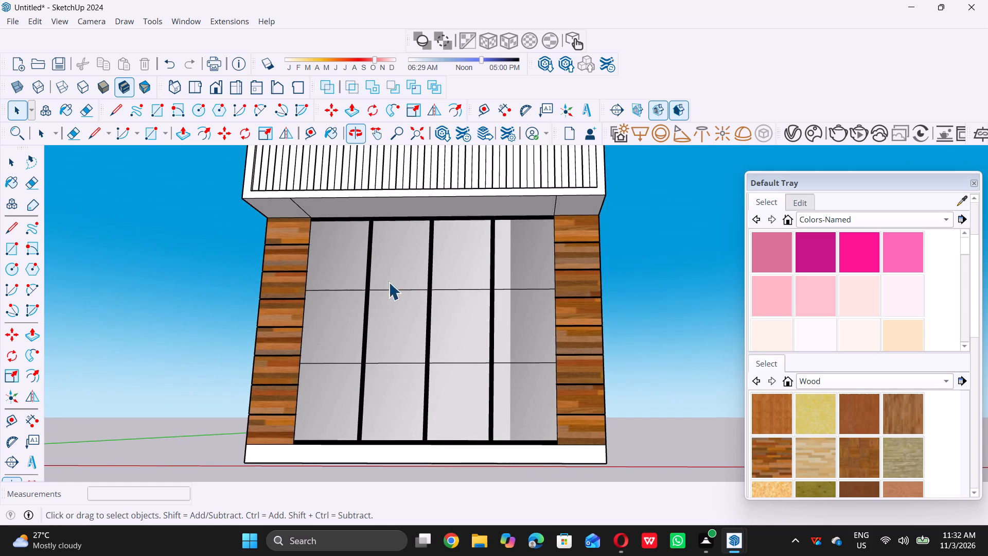
scroll(389, 282, "up", 6)
key("t")
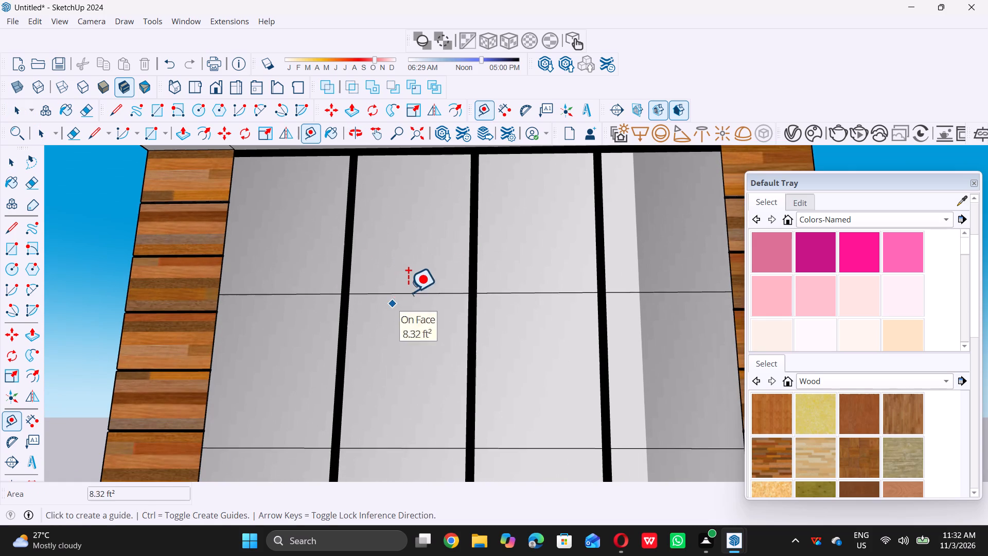
double_click(412, 294)
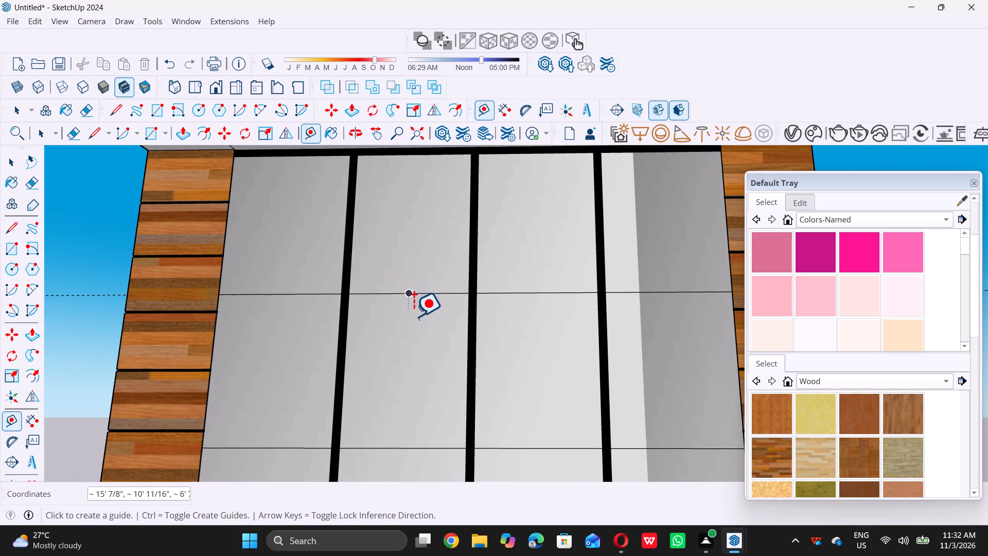
left_click(428, 291)
left_click(428, 294)
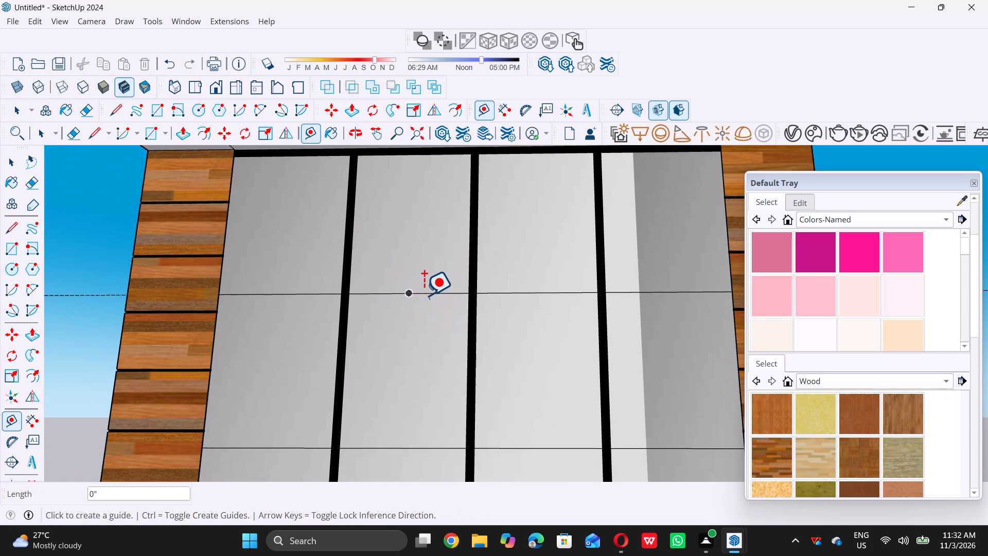
double_click(423, 293)
scroll(439, 281, "down", 1)
middle_click_drag(439, 280, 437, 332)
scroll(435, 326, "up", 5)
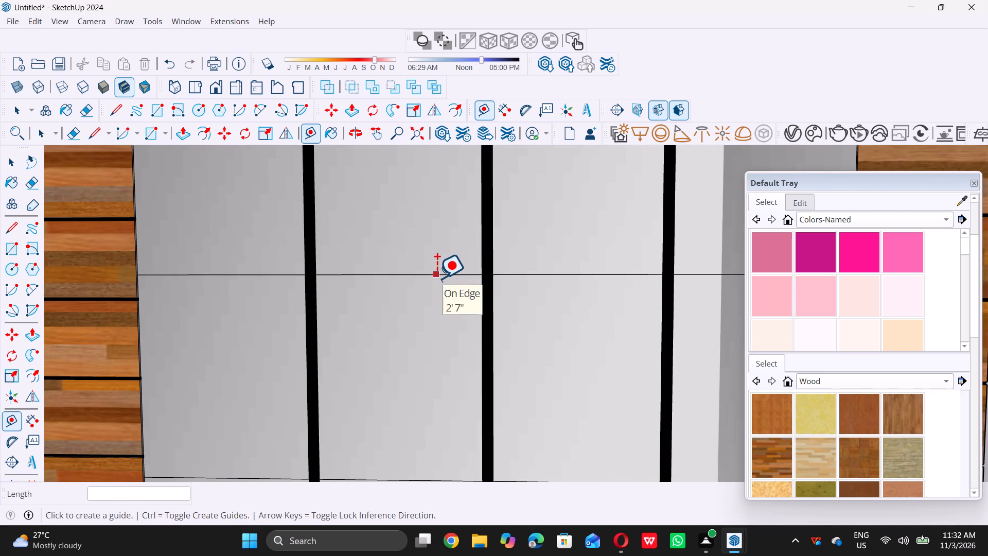
double_click(437, 278)
key("space")
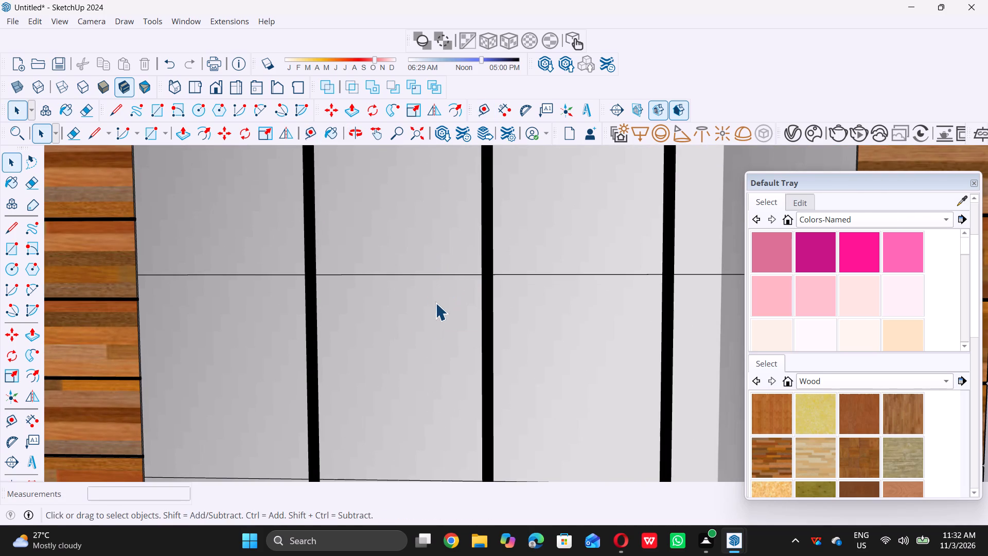
Place a guide 2" below the upper horizontal dividing line of the front panels.
key("t")
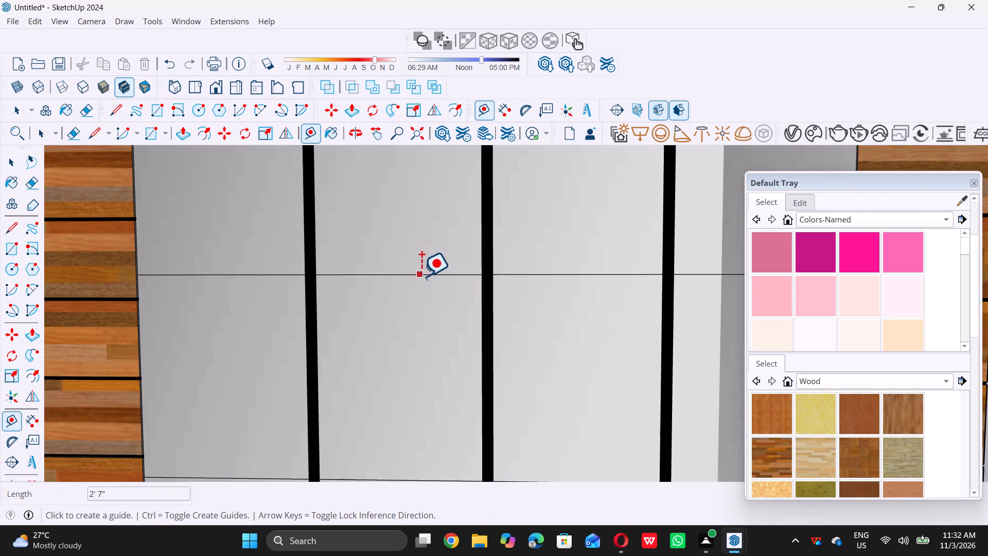
triple_click(421, 276)
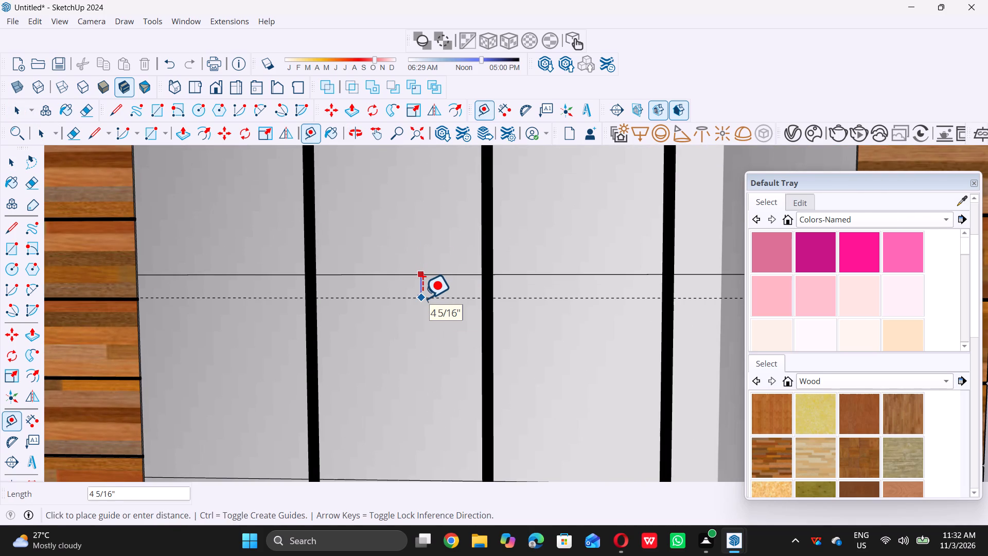
key("2")
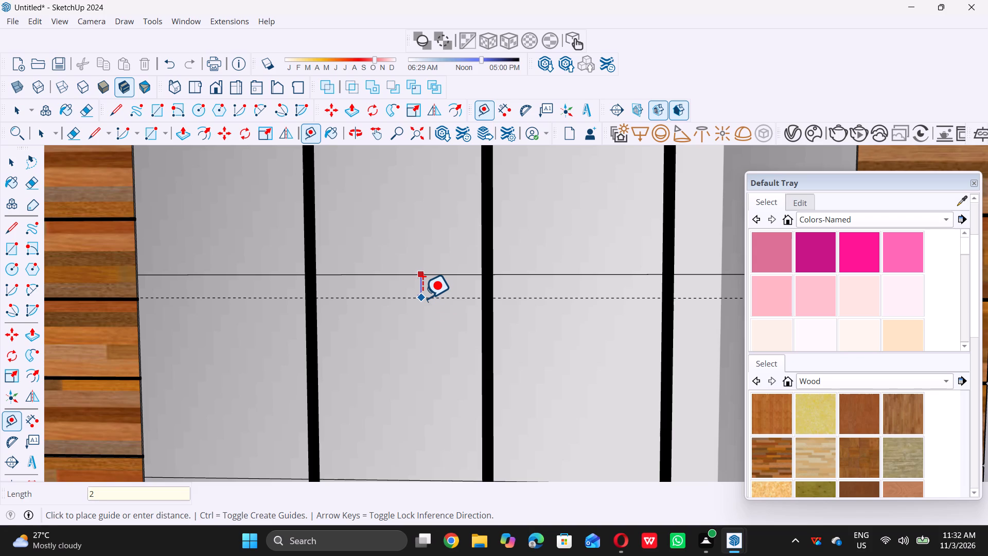
key("shift+quotedbl")
key("Return")
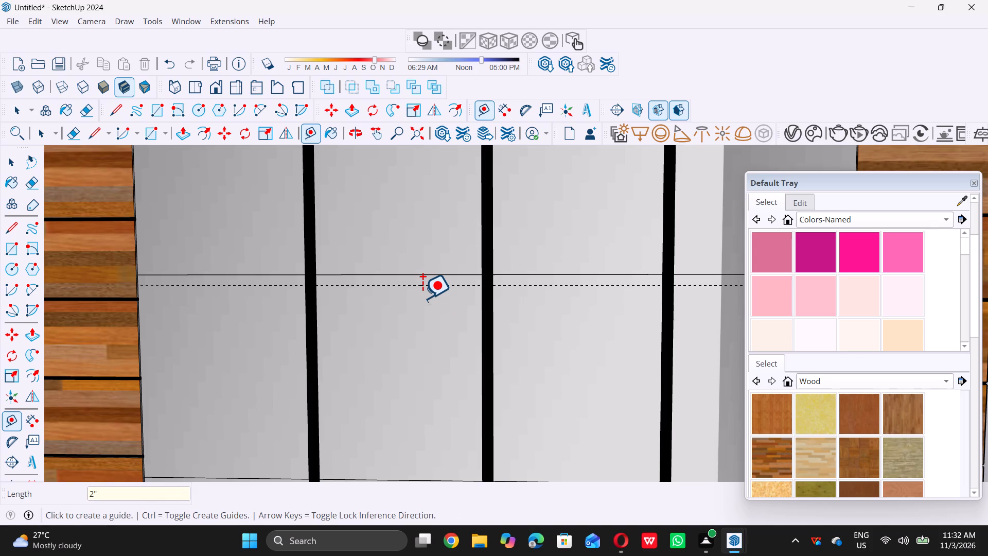
Place a guide 2" below the lower horizontal dividing line of the front panels.
scroll(410, 302, "down", 13)
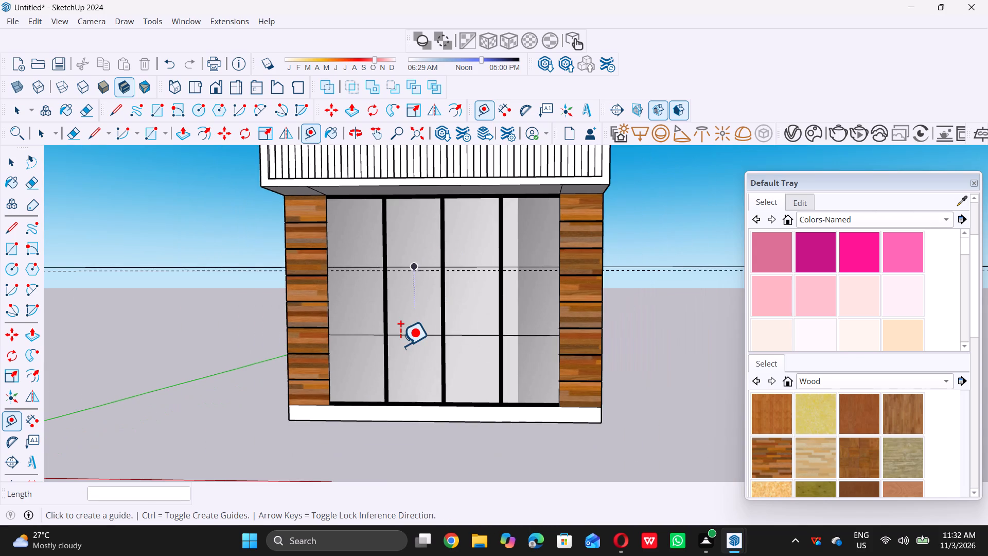
scroll(400, 347, "up", 3)
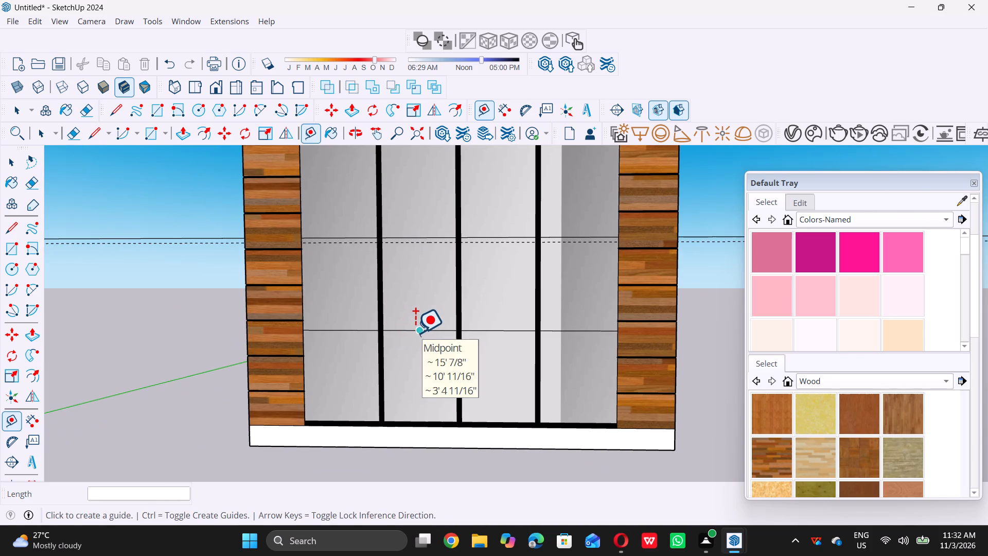
left_click(415, 333)
key("2")
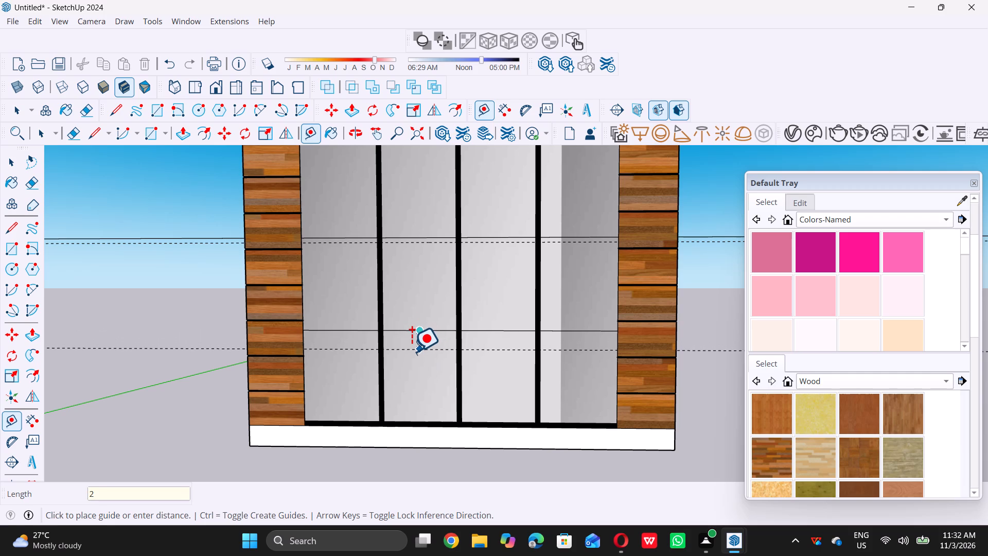
key("shift+quotedbl")
key("Return")
key("space")
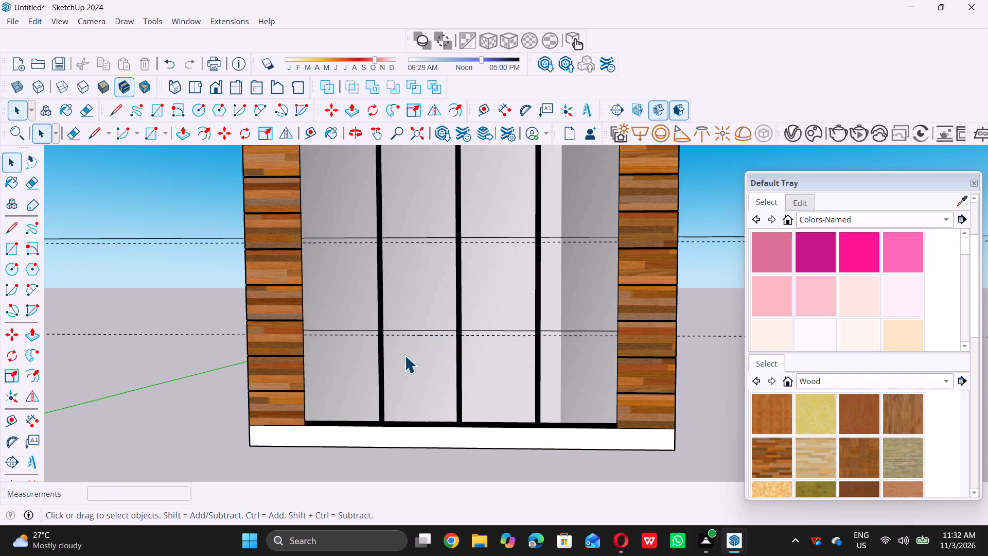
Draw a 2" by 11' rectangle across the front panels between the lower dividing line and the guide below it.
key("r")
scroll(369, 354, "up", 7)
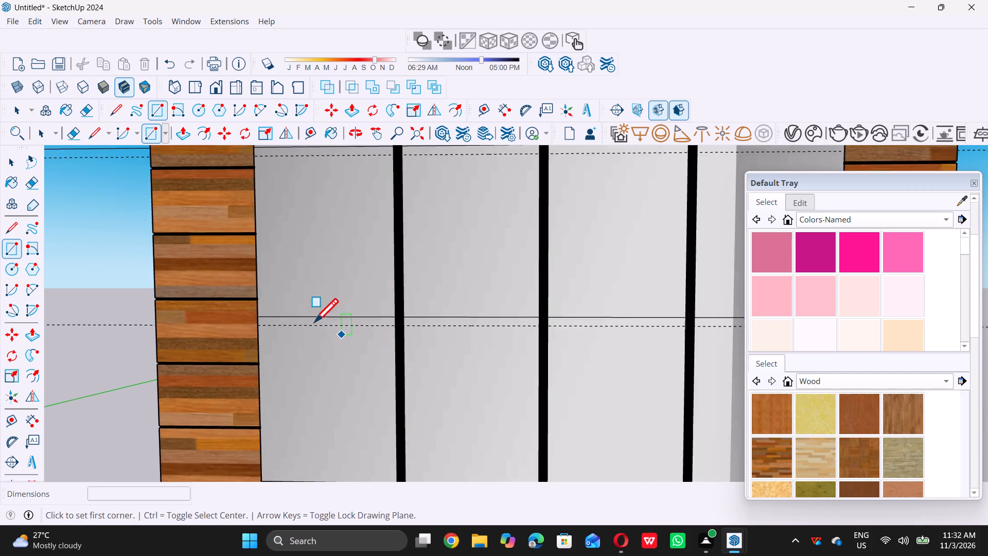
scroll(280, 322, "up", 4)
middle_click_drag(275, 323, 252, 323)
scroll(271, 320, "up", 12)
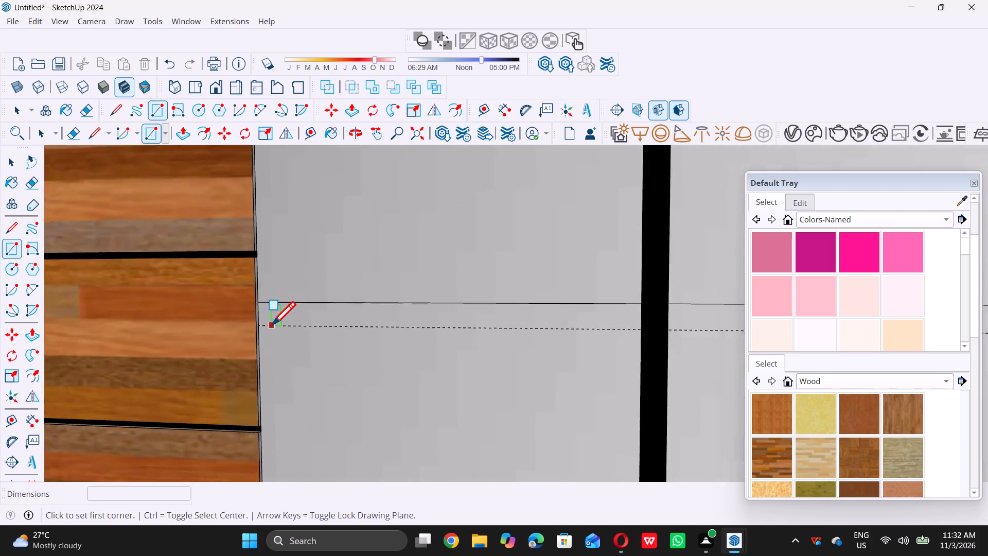
scroll(272, 325, "up", 17)
scroll(260, 322, "up", 5)
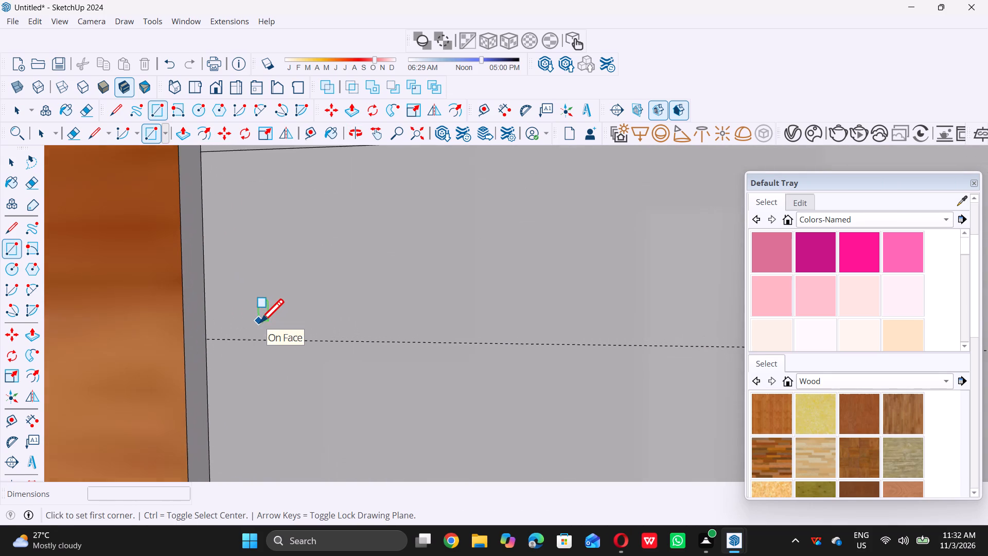
left_click(208, 339)
scroll(208, 339, "down", 4)
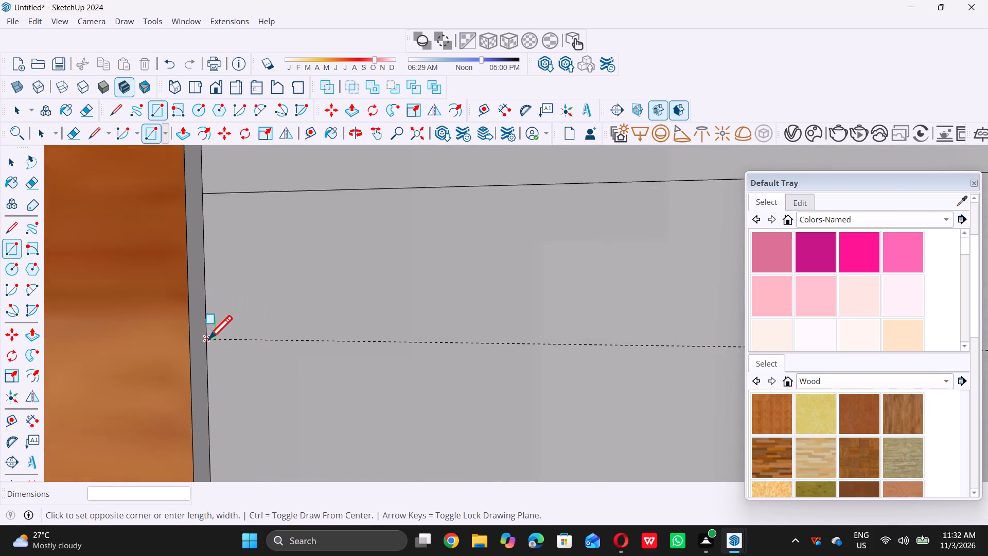
scroll(208, 339, "down", 20)
scroll(208, 339, "down", 2)
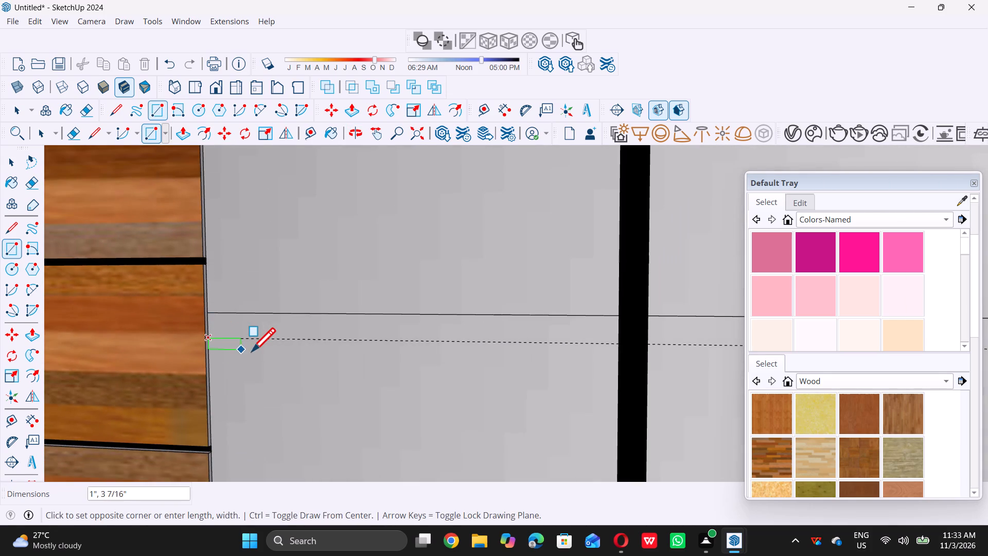
scroll(252, 351, "down", 9)
scroll(378, 349, "down", 13)
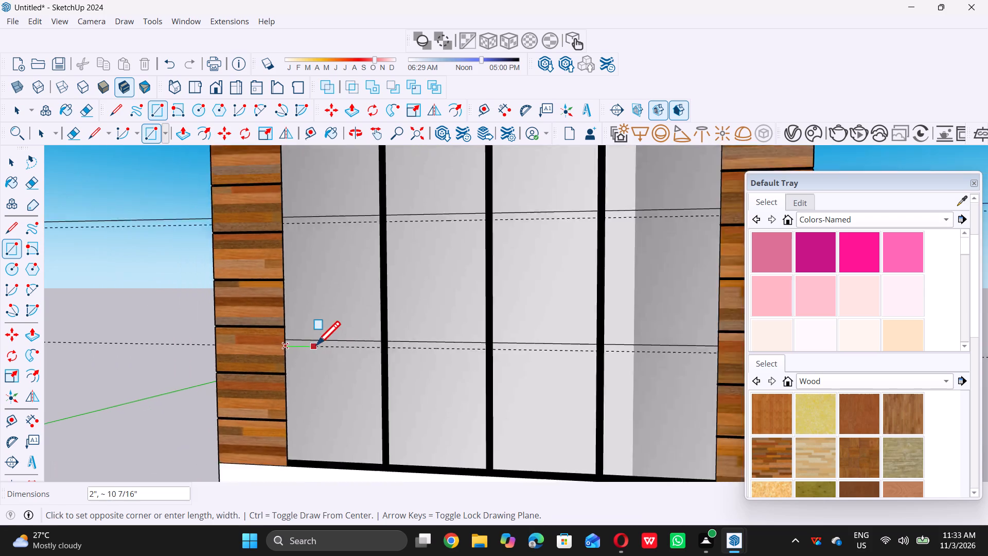
scroll(316, 344, "down", 4)
middle_click_drag(440, 369, 566, 362)
scroll(559, 356, "up", 20)
scroll(559, 356, "up", 3)
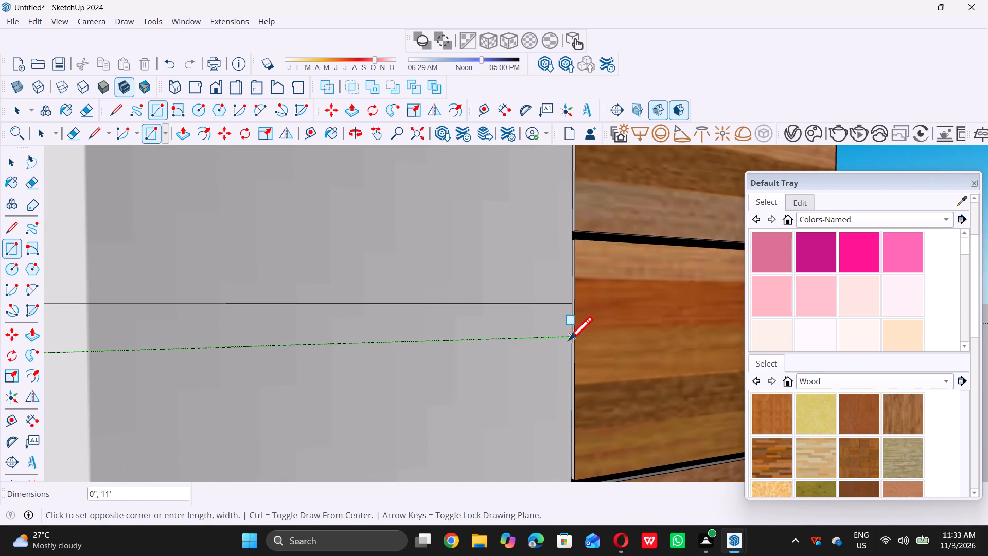
triple_click(569, 306)
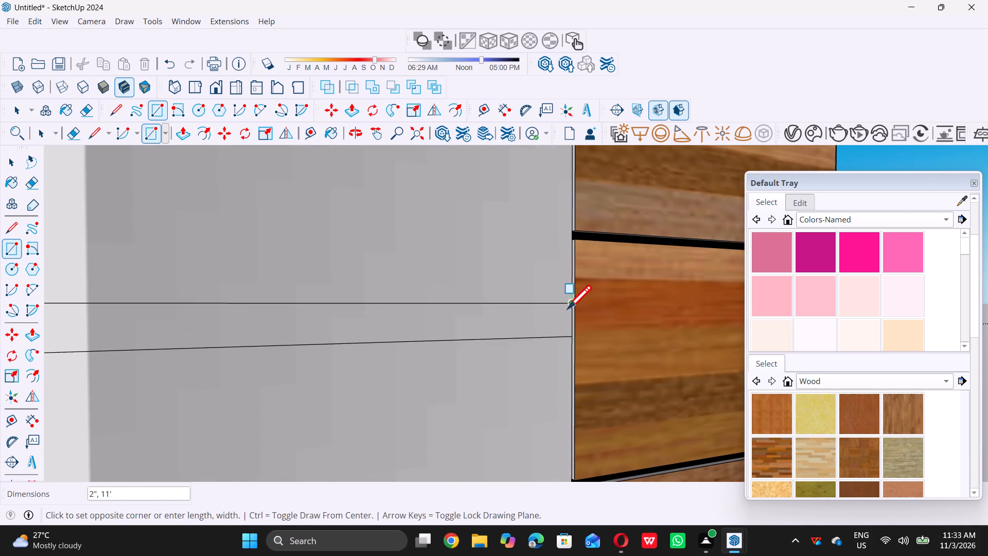
scroll(572, 318, "down", 20)
scroll(572, 318, "down", 7)
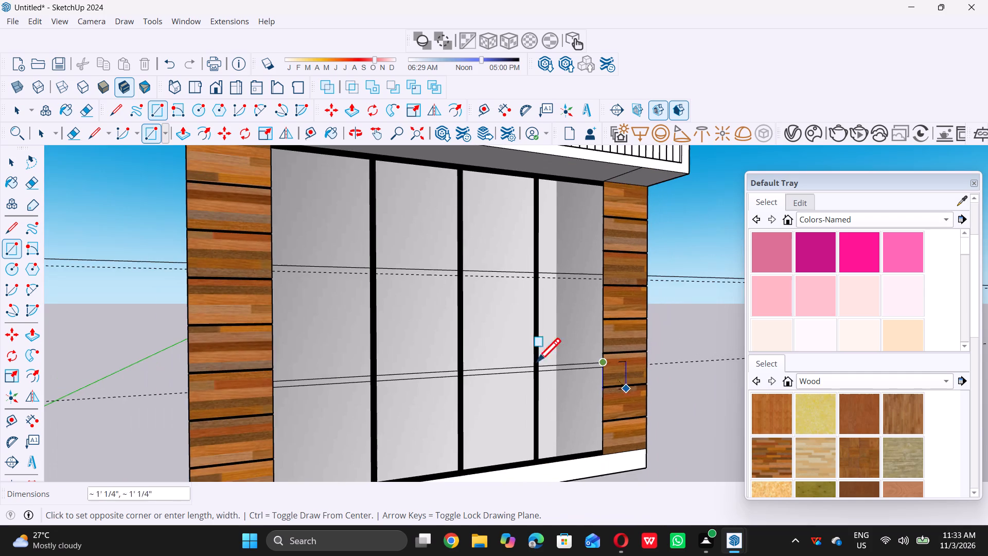
middle_click_drag(490, 338, 294, 355)
scroll(349, 294, "up", 6)
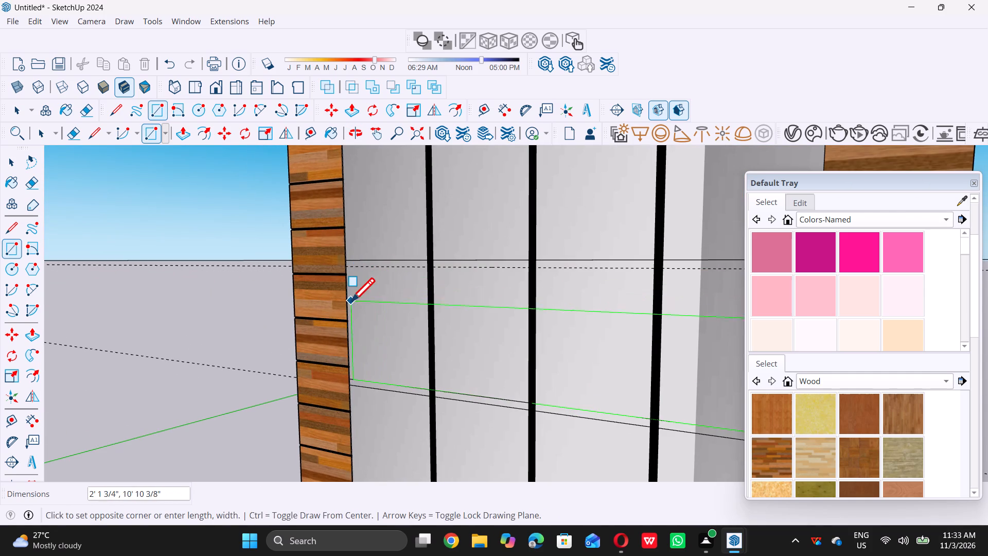
key("space")
Draw a 2" by 11' rectangle across the front panels between the upper dividing line and the guide below it.
key("r")
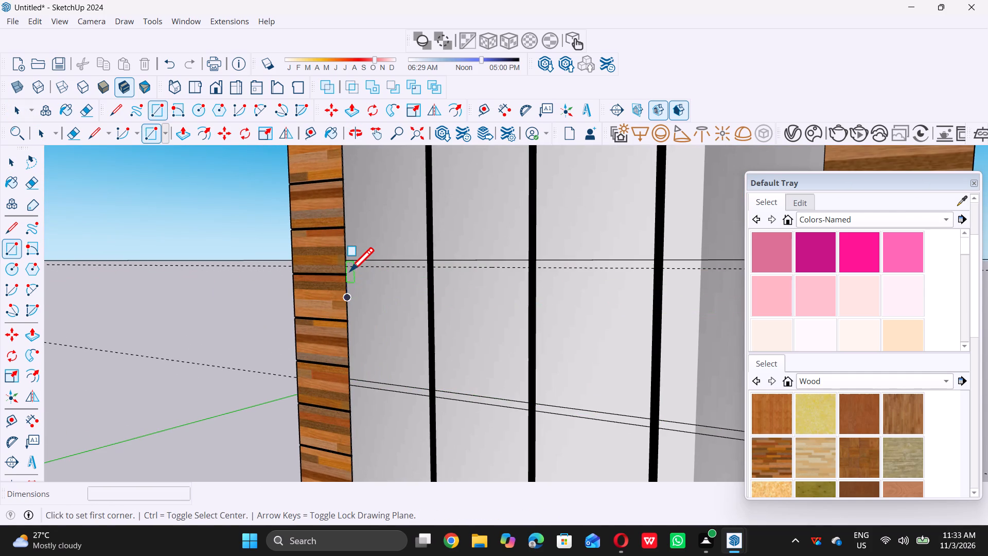
scroll(348, 263, "up", 13)
scroll(345, 269, "up", 8)
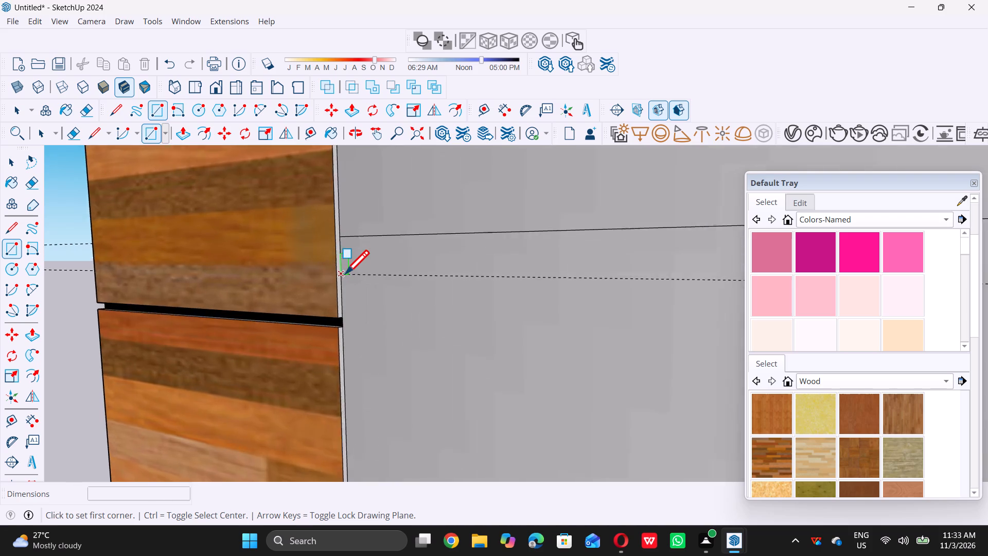
scroll(345, 273, "up", 13)
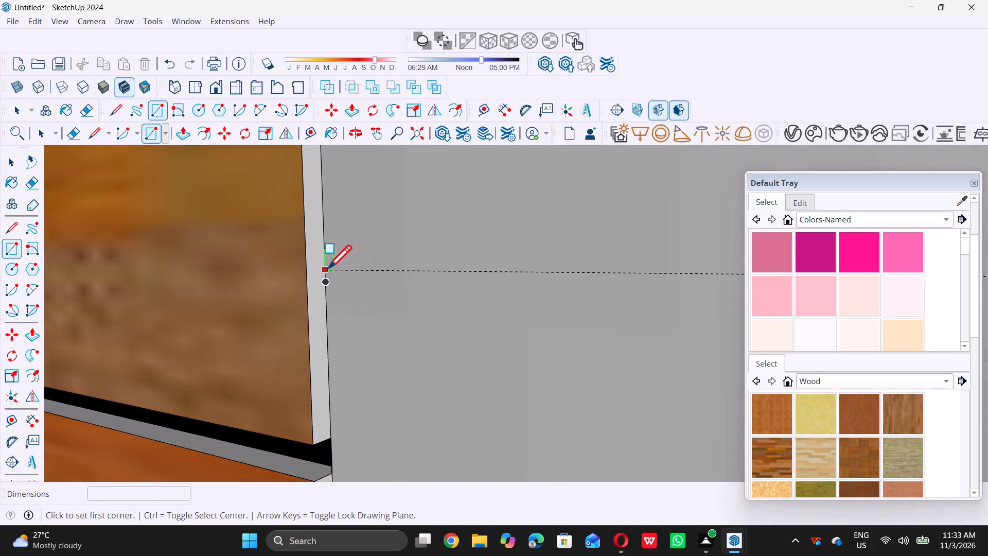
triple_click(328, 268)
scroll(328, 268, "down", 20)
scroll(328, 268, "down", 4)
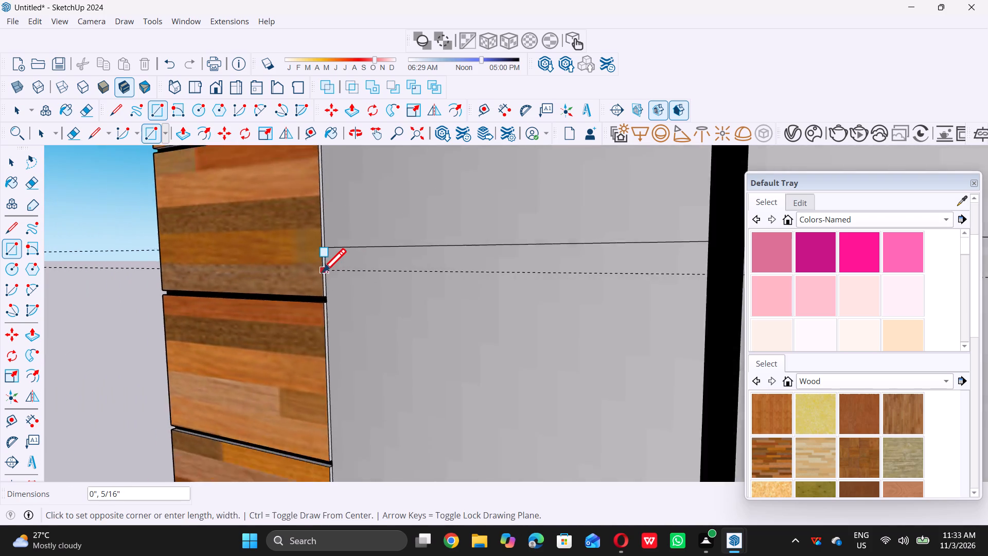
scroll(322, 272, "down", 20)
middle_click_drag(437, 321, 449, 321)
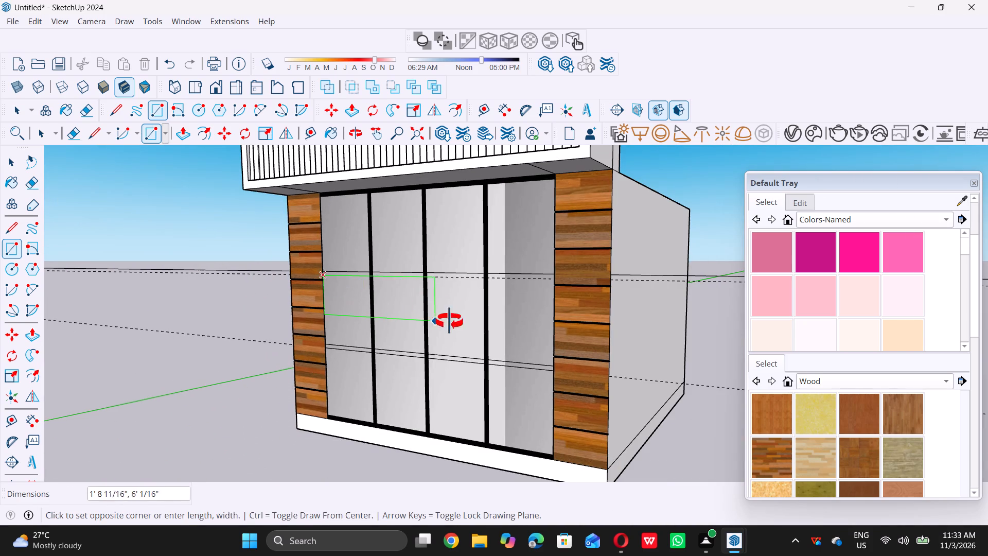
middle_click_drag(449, 321, 544, 325)
middle_click(544, 325)
scroll(562, 283, "up", 5)
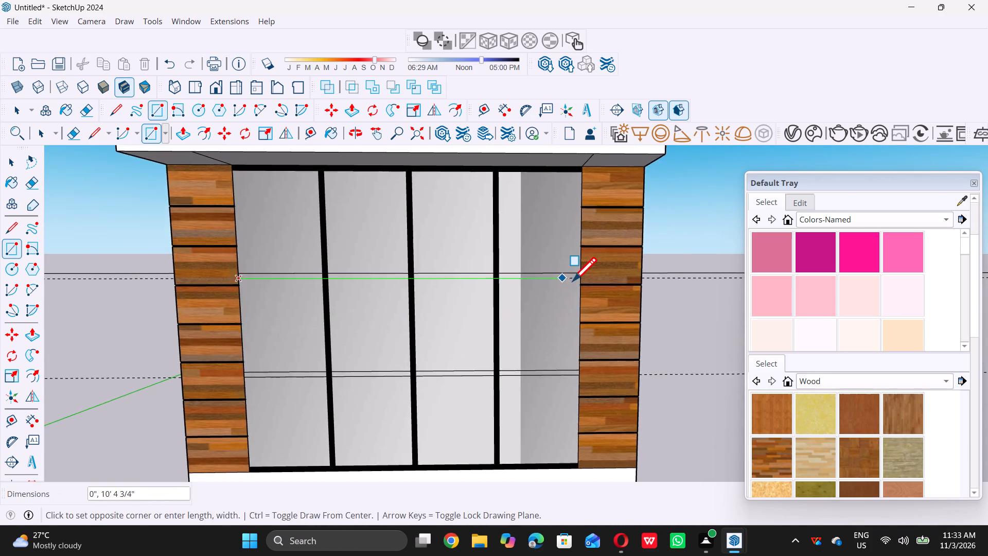
scroll(573, 280, "up", 20)
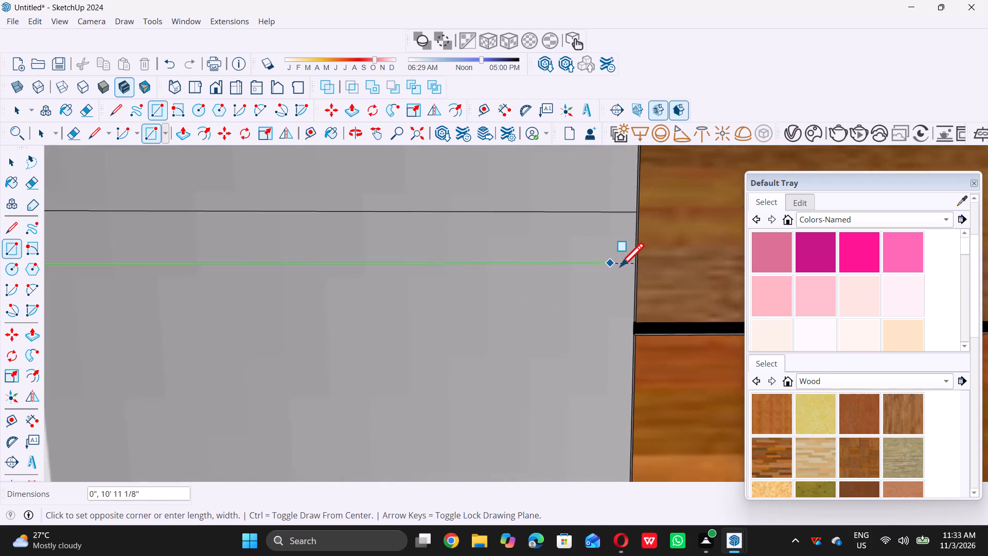
scroll(623, 265, "up", 10)
left_click(653, 260)
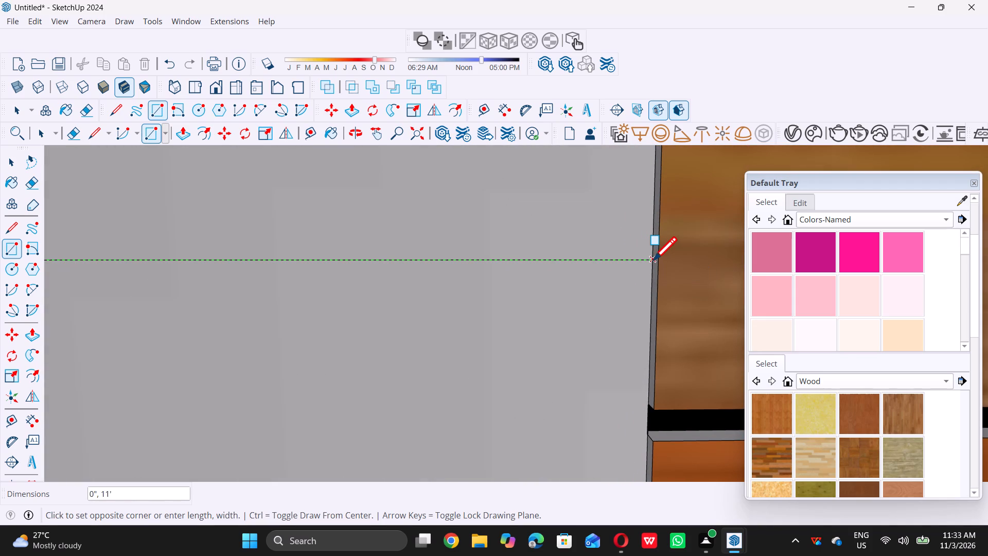
scroll(651, 263, "up", 14)
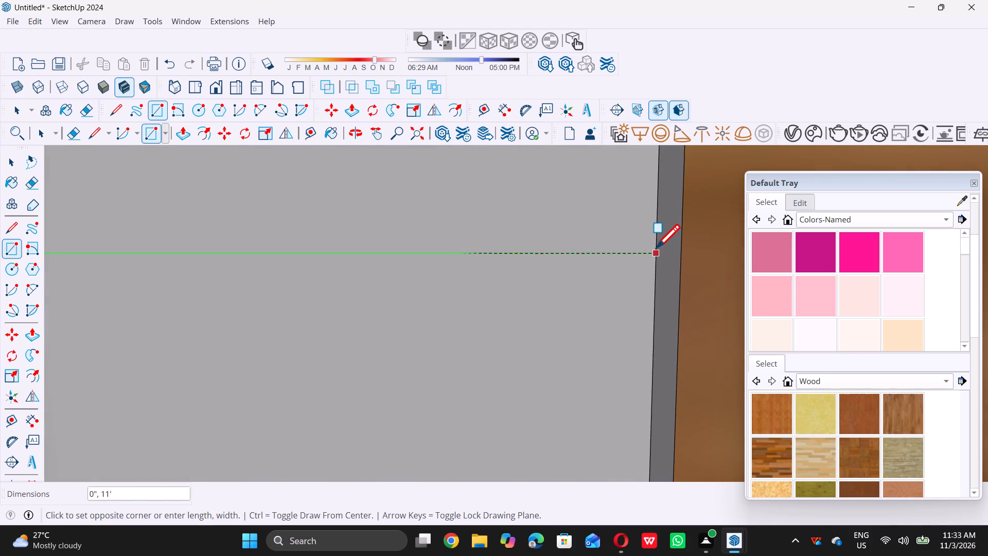
scroll(646, 216, "down", 7)
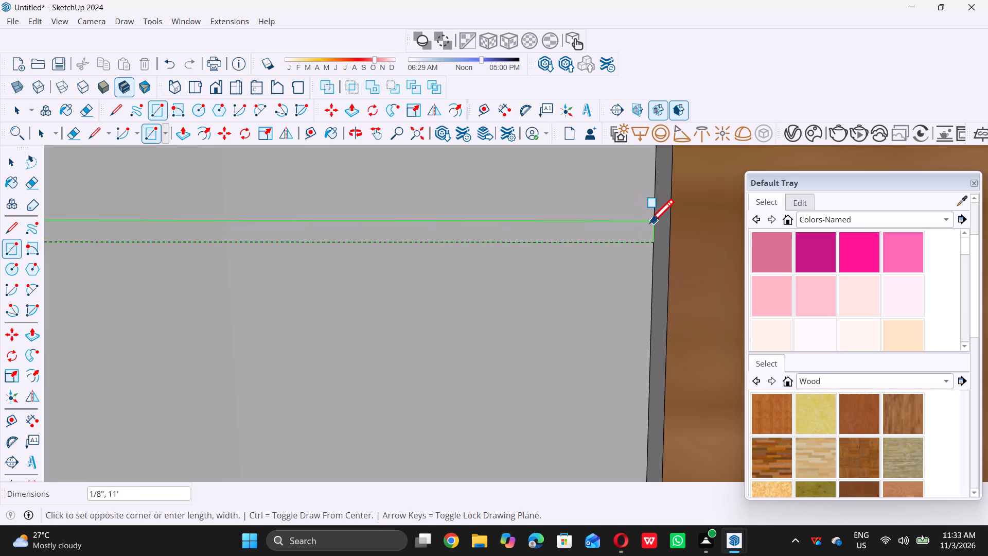
scroll(650, 222, "down", 18)
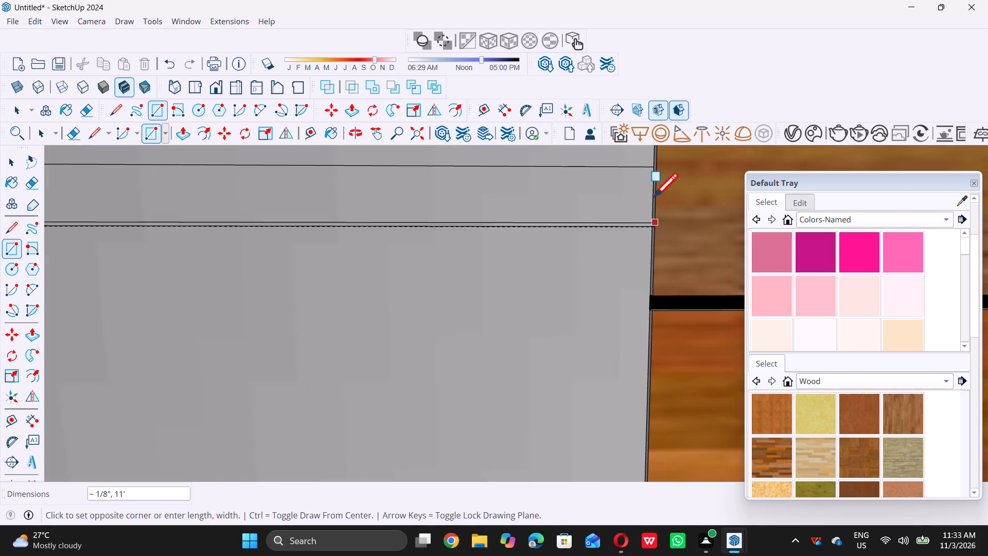
scroll(650, 169, "up", 4)
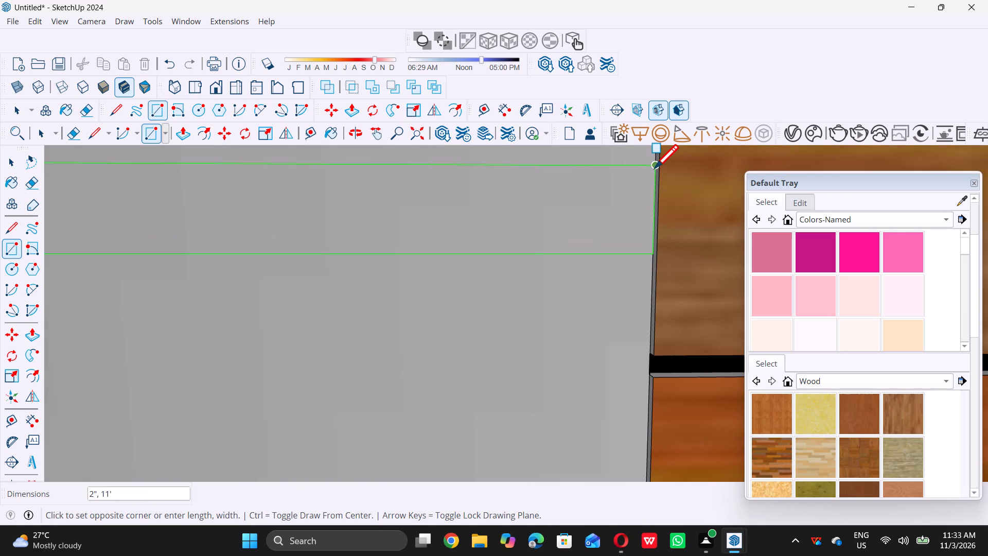
left_click(655, 168)
key("space")
Delete all the guides in the model.
scroll(610, 249, "down", 12)
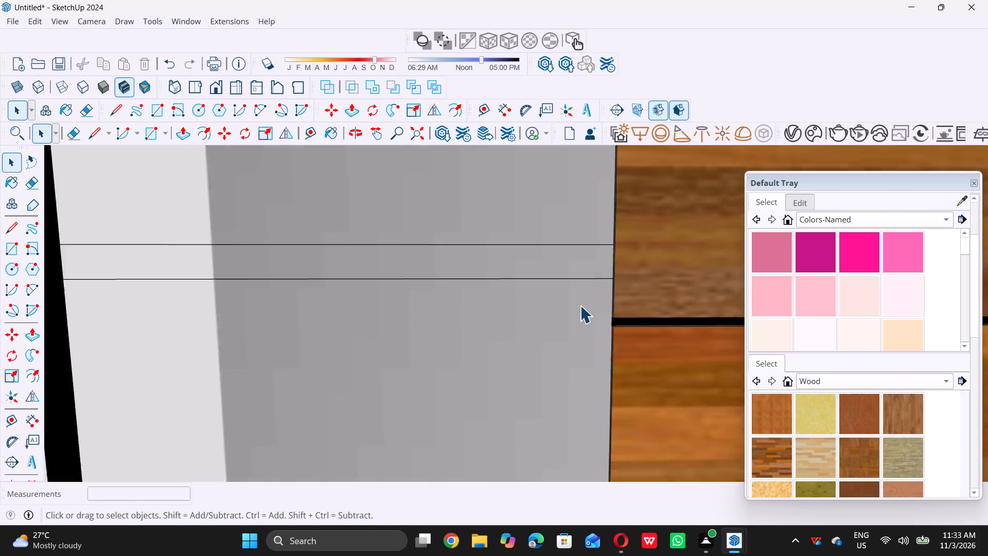
scroll(580, 305, "down", 20)
scroll(580, 305, "down", 7)
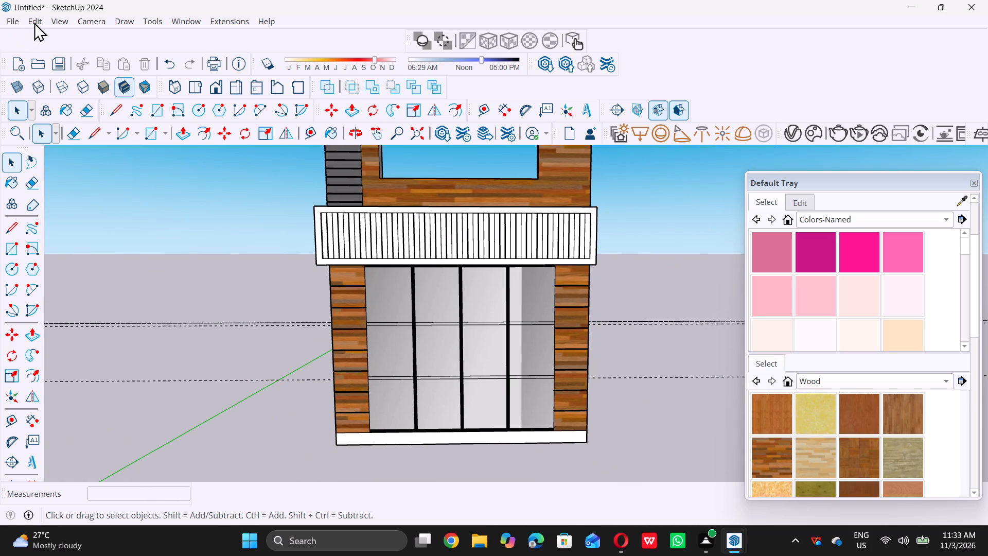
double_click(34, 22)
left_click(34, 22)
left_click(82, 150)
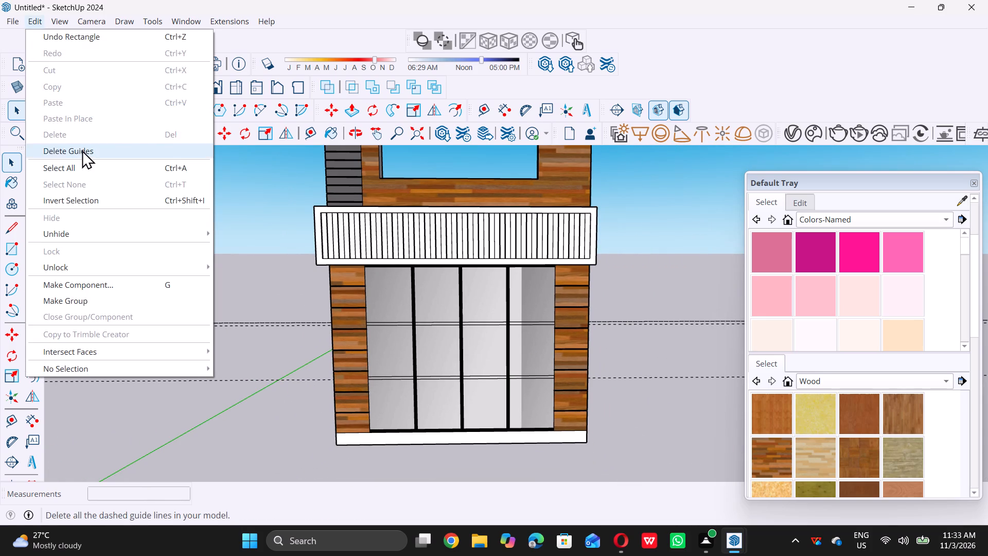
Paint the two right-hand segments of the front panels' upper horizontal bar black from the Colors-Named collection.
scroll(358, 324, "down", 5)
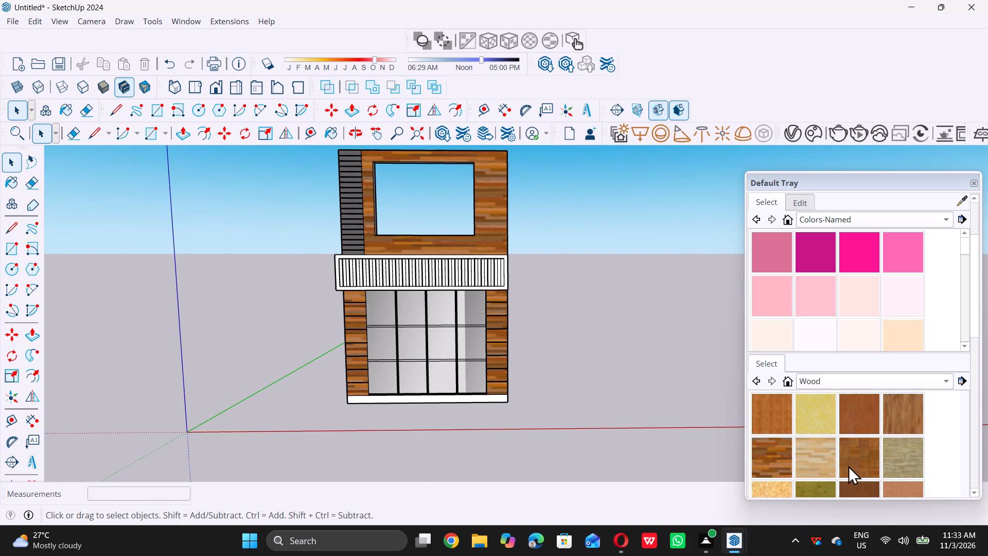
scroll(851, 460, "down", 5)
scroll(851, 458, "up", 6)
scroll(862, 443, "down", 4)
left_click(943, 383)
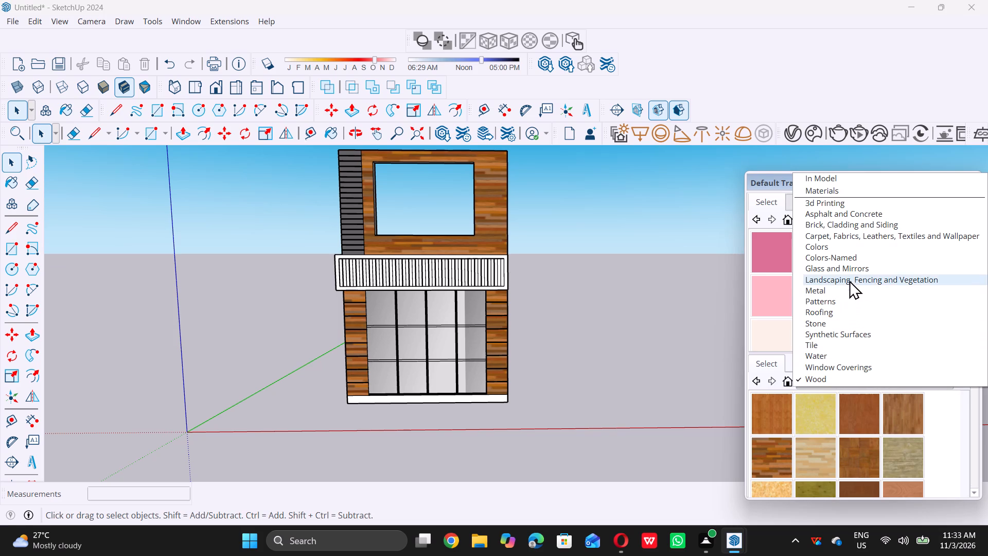
double_click(852, 255)
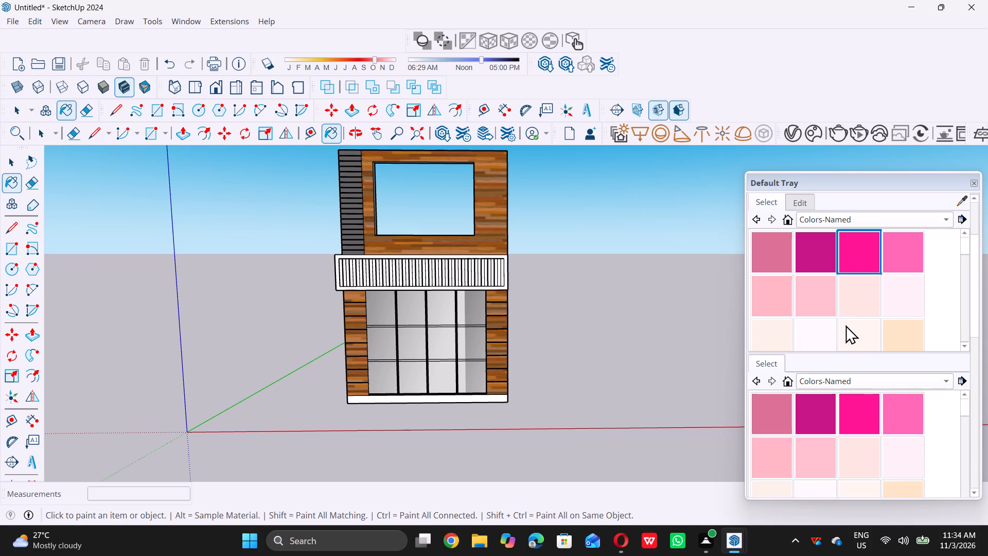
scroll(866, 310, "down", 5)
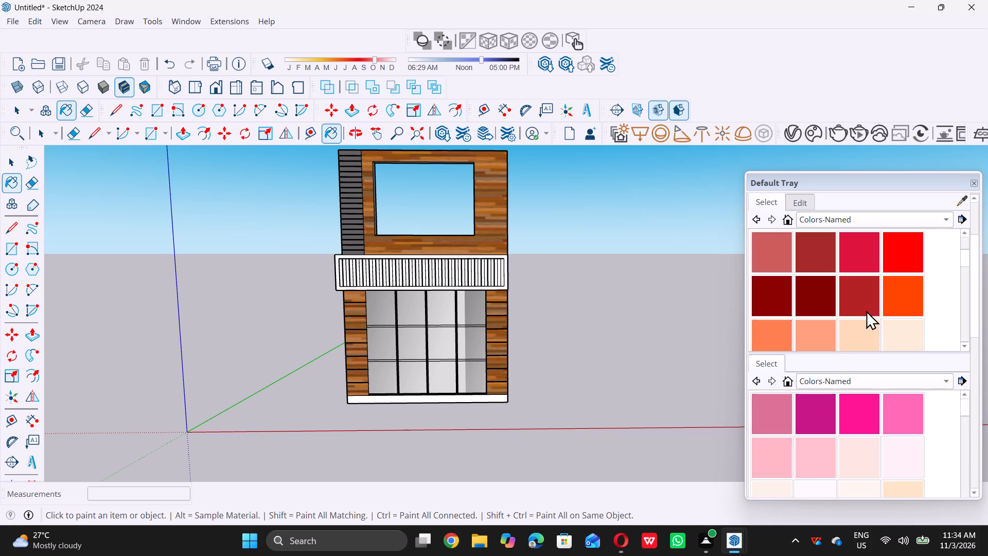
scroll(862, 267, "down", 20)
scroll(862, 267, "down", 3)
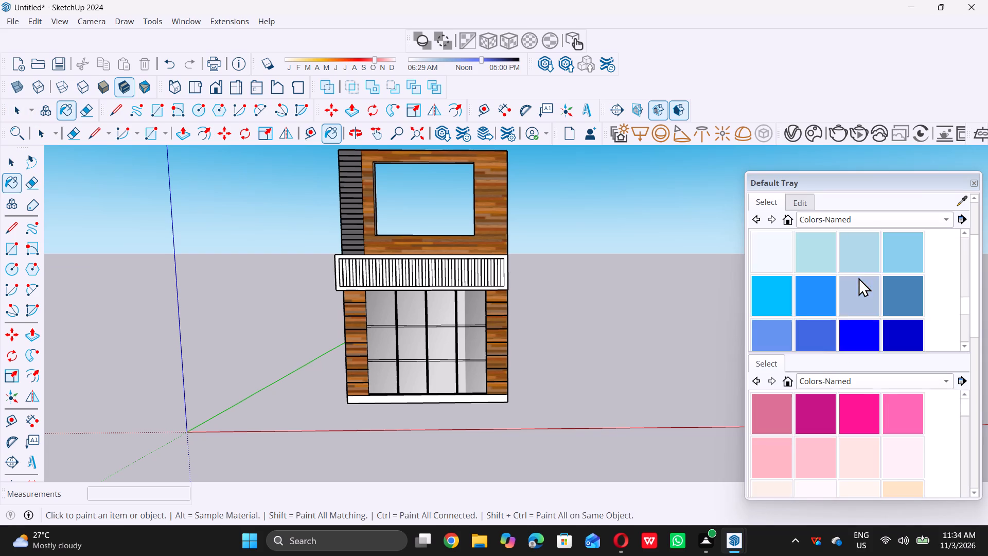
scroll(858, 277, "down", 9)
triple_click(774, 252)
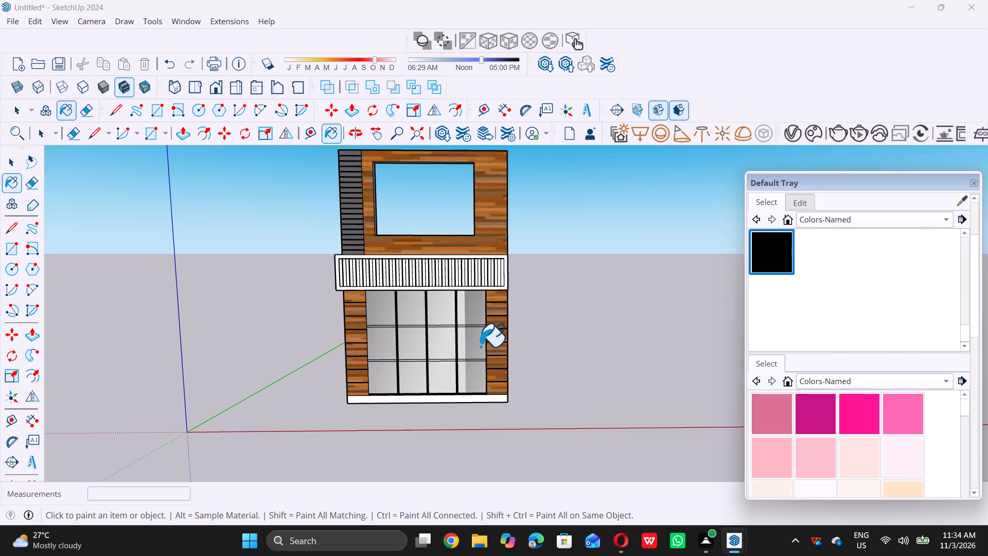
scroll(471, 327, "up", 16)
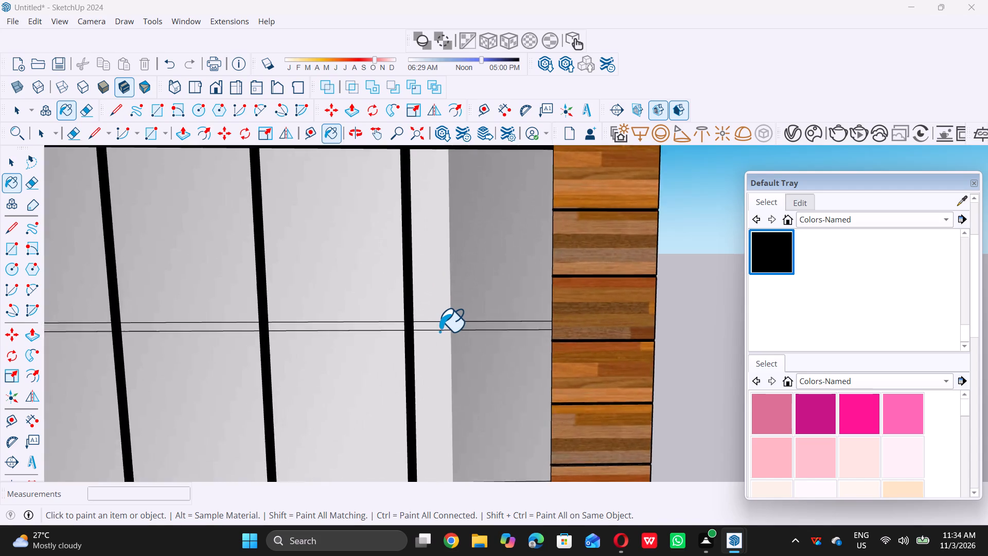
scroll(439, 331, "up", 6)
left_click(449, 324)
triple_click(354, 323)
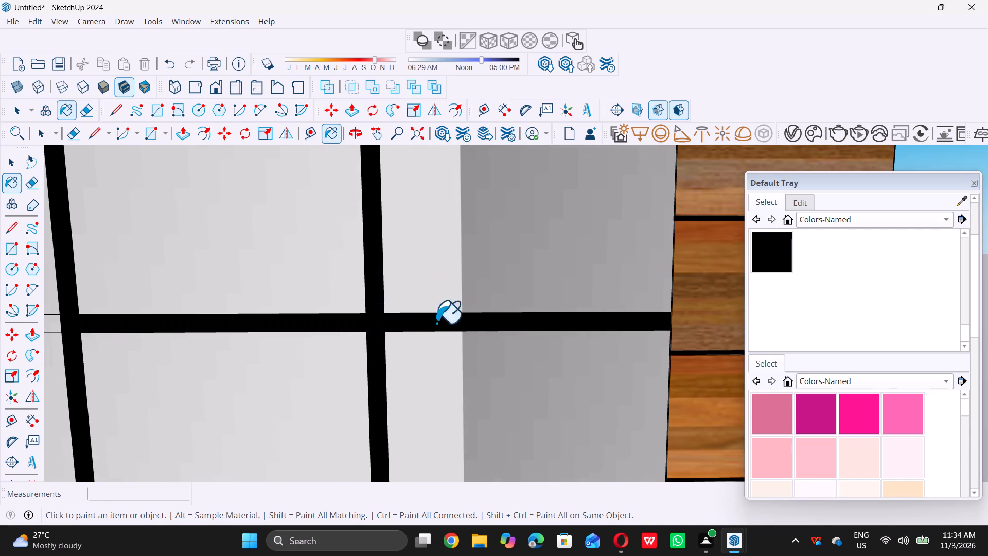
Paint the two remaining left-hand segments of the upper horizontal bar black.
scroll(460, 321, "down", 13)
scroll(357, 323, "up", 5)
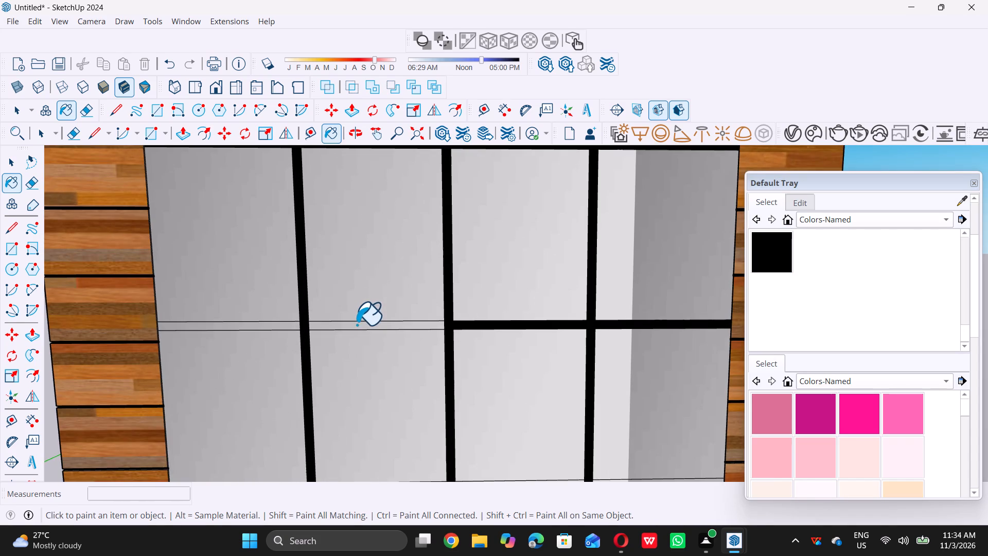
double_click(361, 327)
scroll(393, 323, "down", 6)
scroll(279, 336, "up", 8)
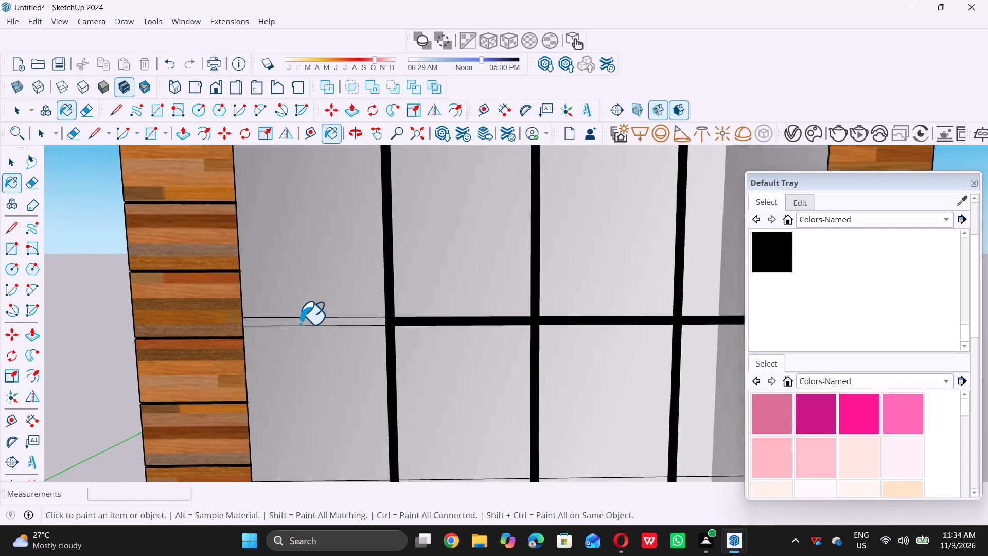
double_click(301, 321)
Paint all four segments of the front panels' lower horizontal bar black.
scroll(304, 320, "down", 14)
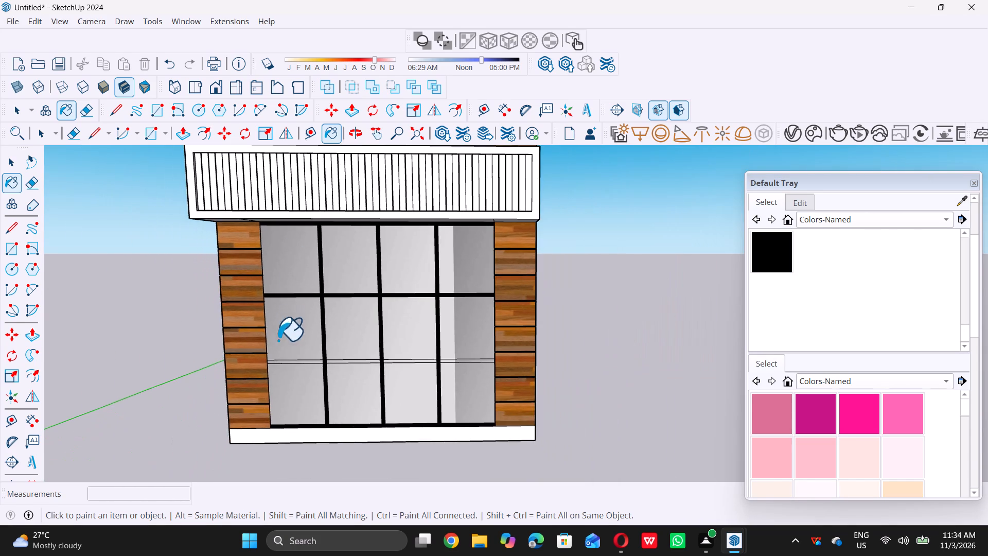
scroll(291, 362, "up", 10)
left_click(329, 352)
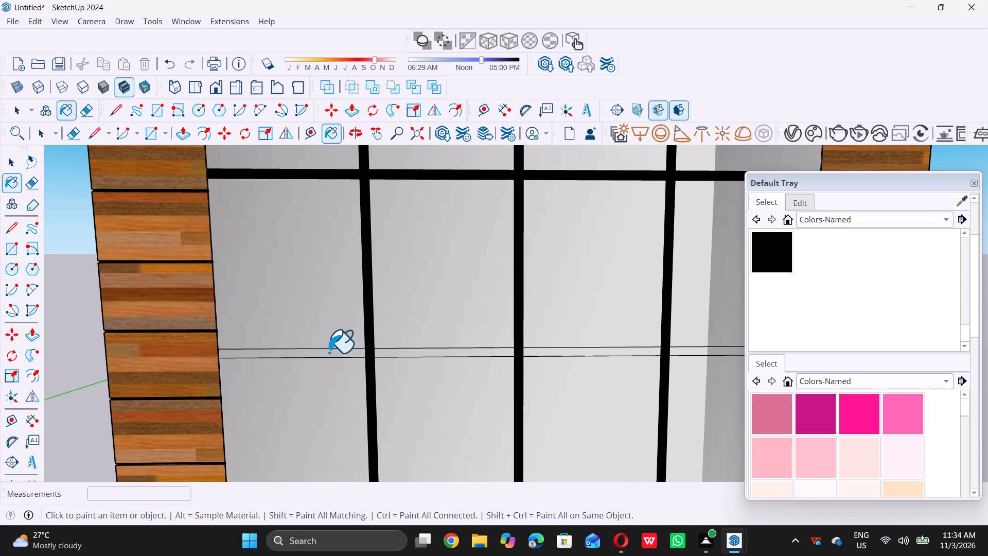
left_click(411, 353)
left_click(560, 356)
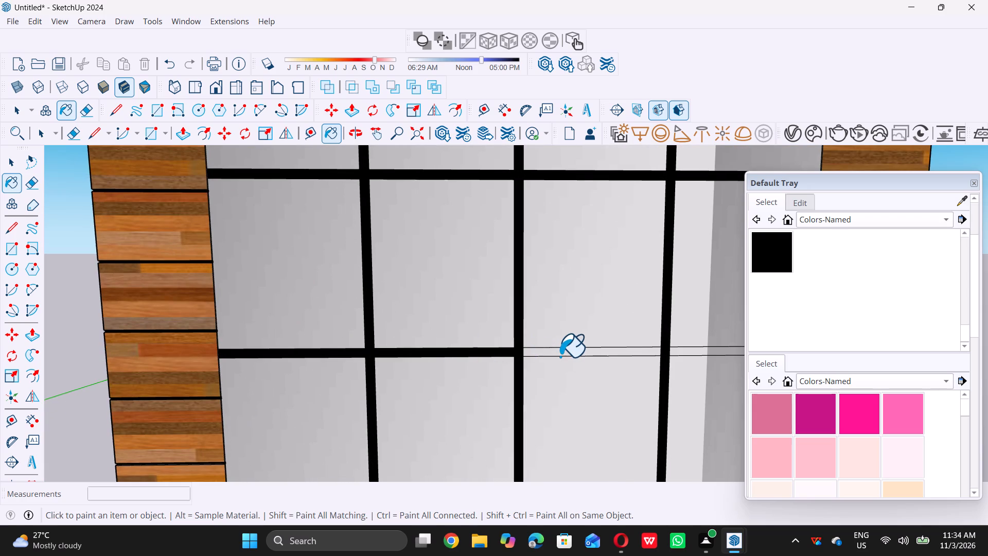
left_click(565, 352)
scroll(428, 340, "down", 10)
scroll(554, 319, "up", 4)
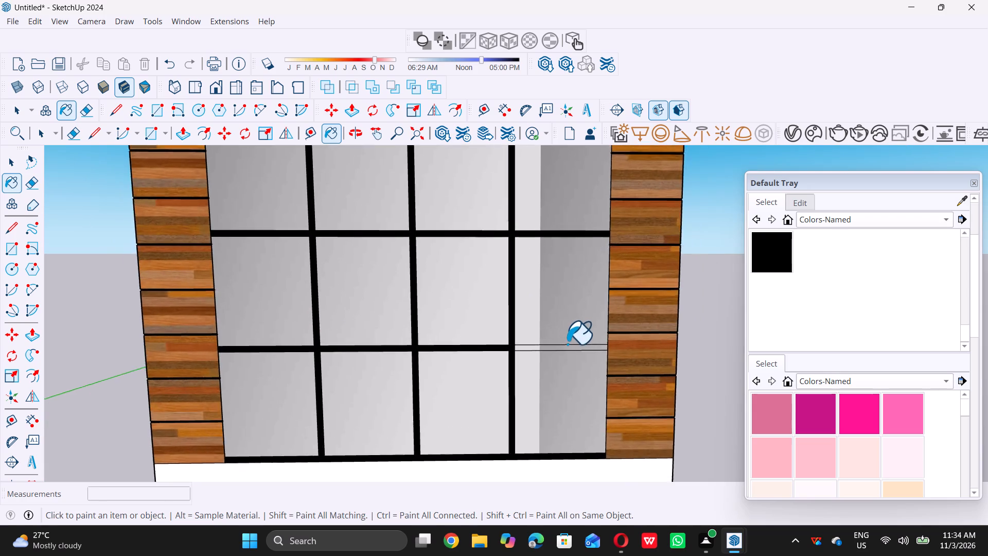
scroll(567, 345, "up", 4)
left_click(583, 353)
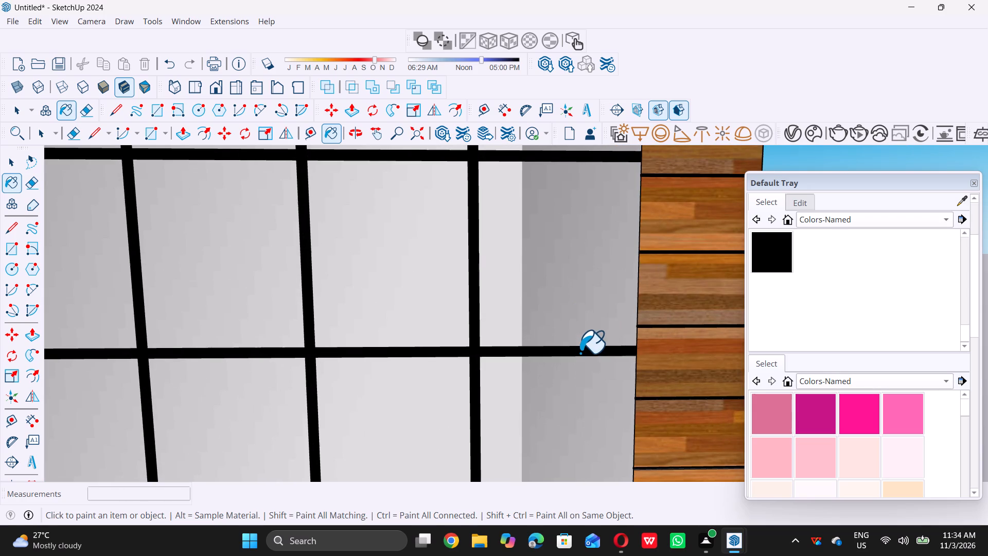
key("space")
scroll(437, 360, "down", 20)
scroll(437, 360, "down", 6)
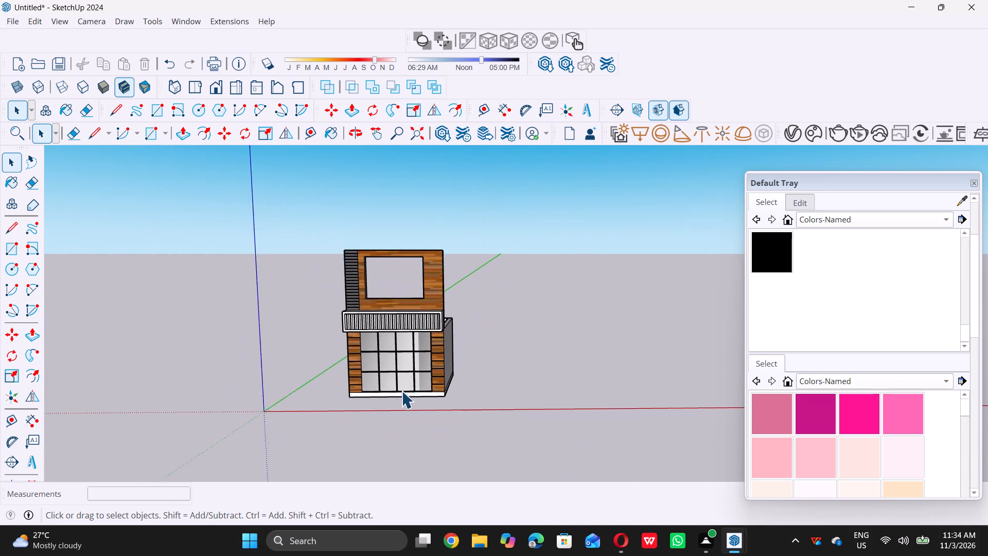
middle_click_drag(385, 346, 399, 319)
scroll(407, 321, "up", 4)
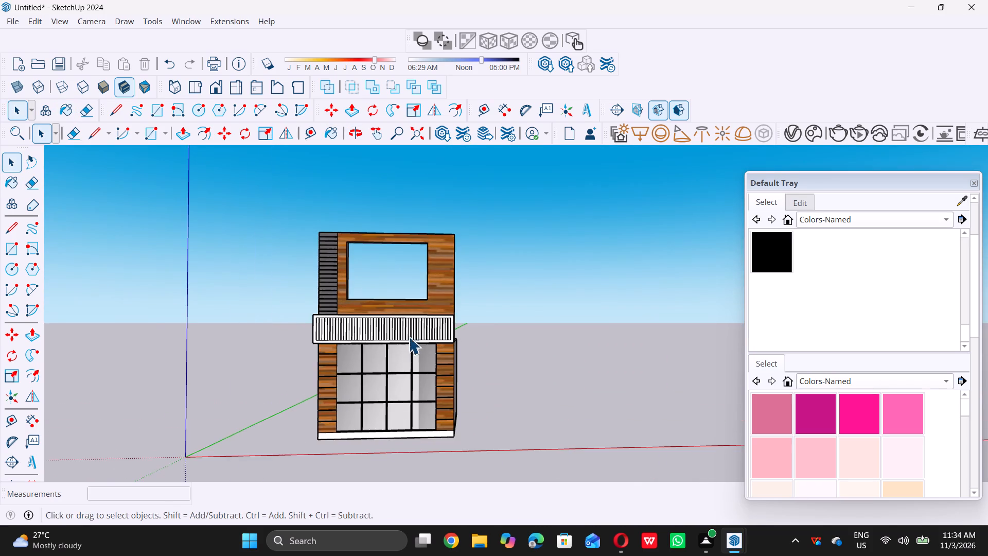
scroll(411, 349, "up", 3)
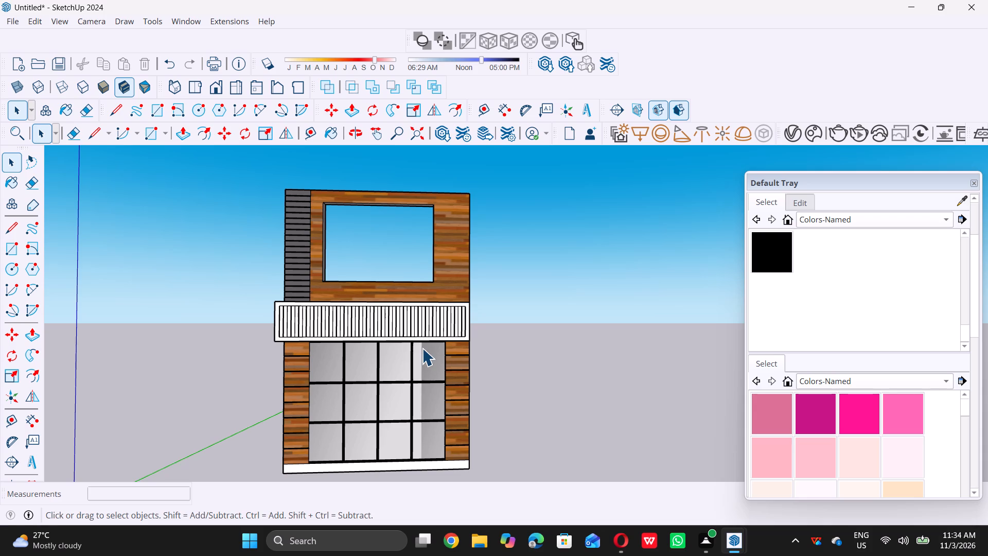
Paint seven alternate strips of the facade band, starting with the second from the left end, in plain reddish-brown wood from the Wood collection.
scroll(275, 306, "up", 10)
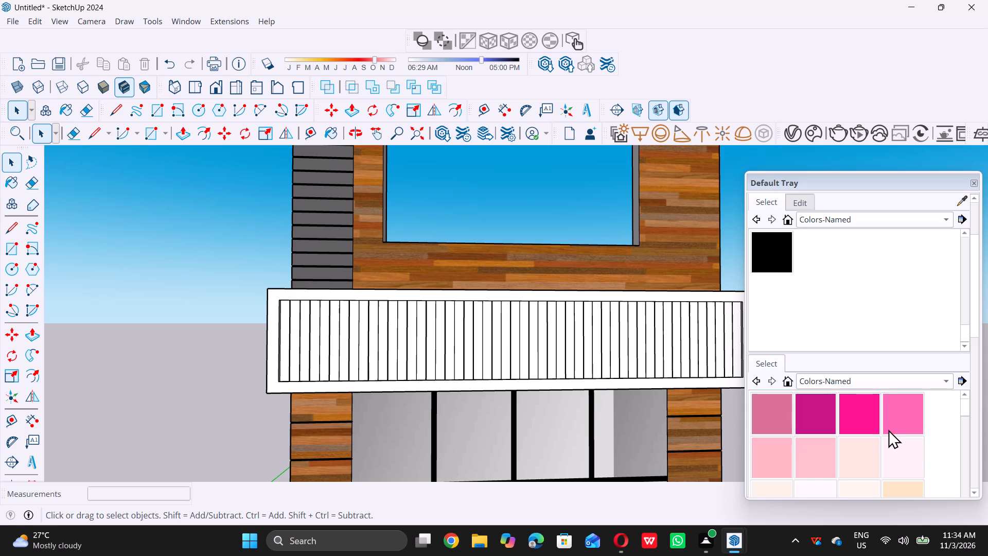
scroll(890, 432, "down", 3)
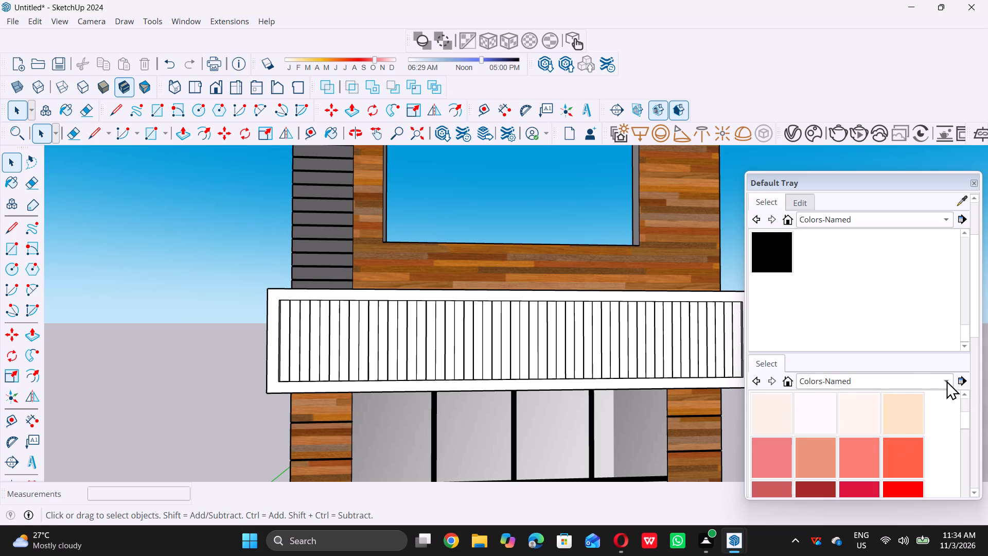
left_click(946, 380)
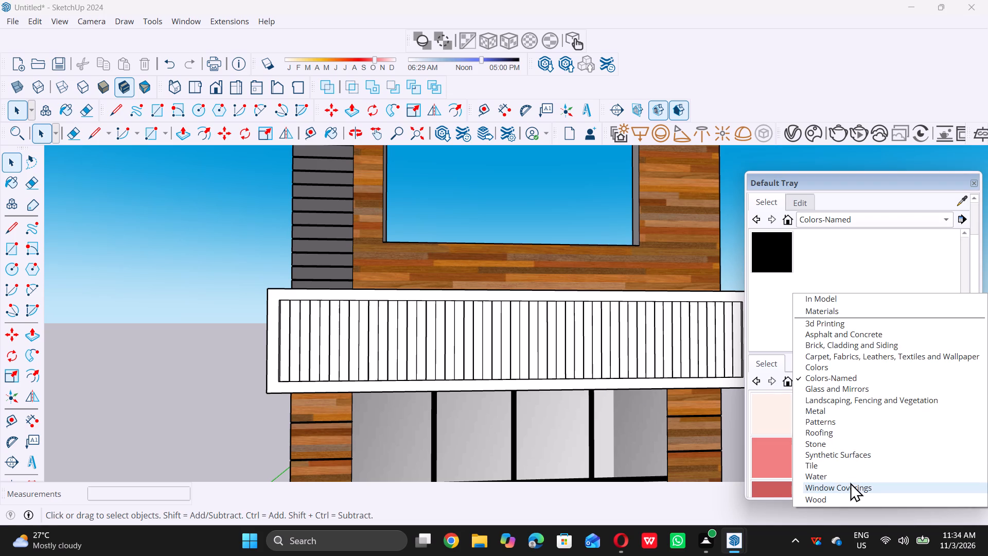
left_click(838, 498)
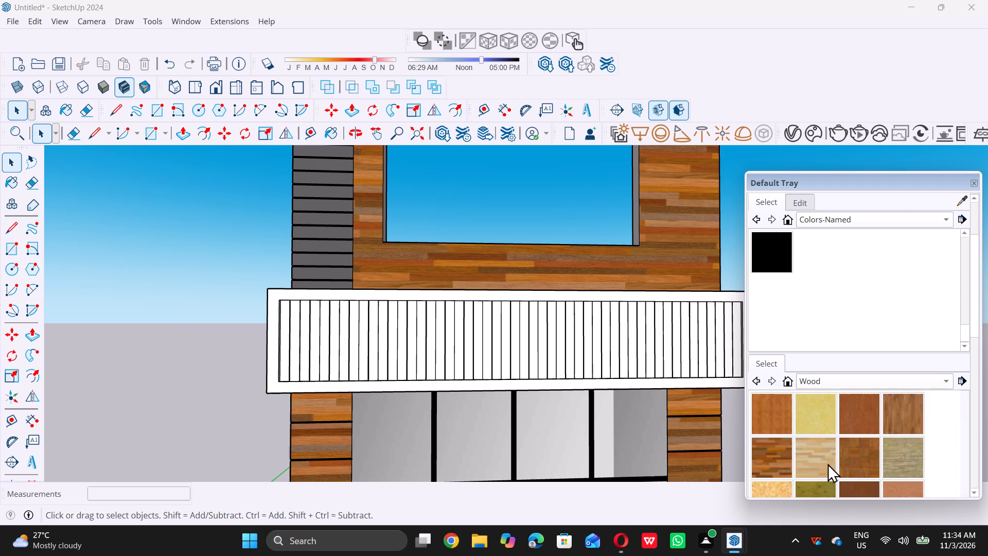
scroll(827, 458, "down", 4)
left_click(864, 420)
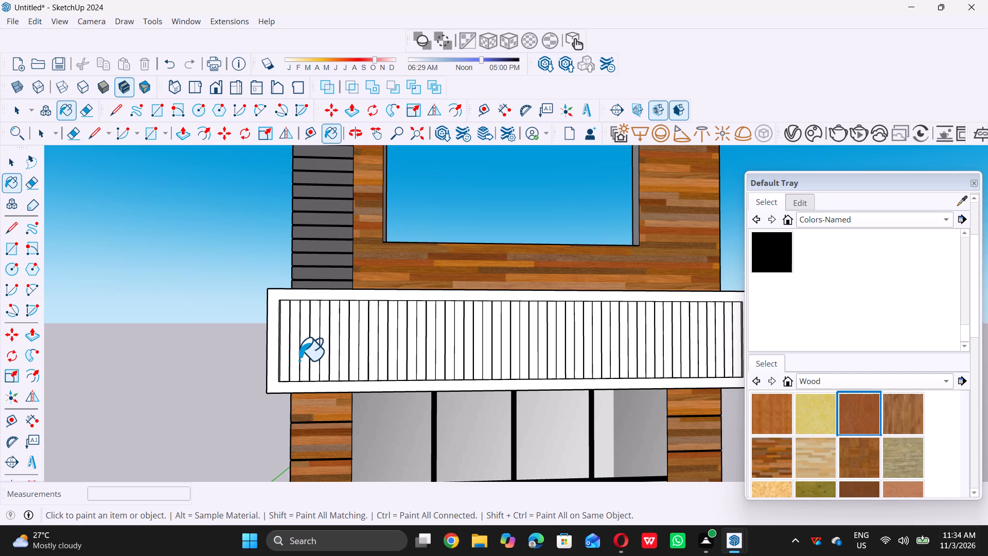
scroll(293, 342, "up", 12)
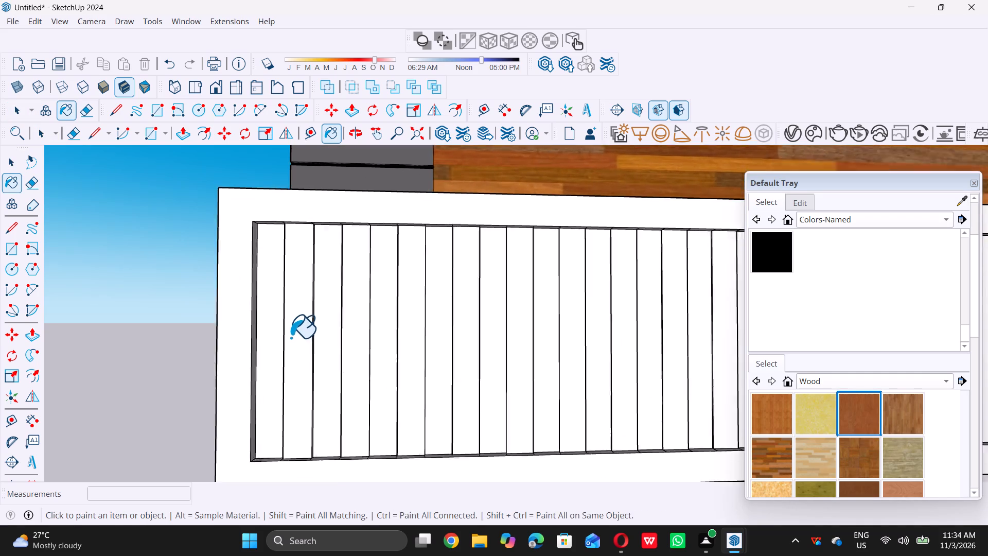
left_click(297, 335)
triple_click(358, 333)
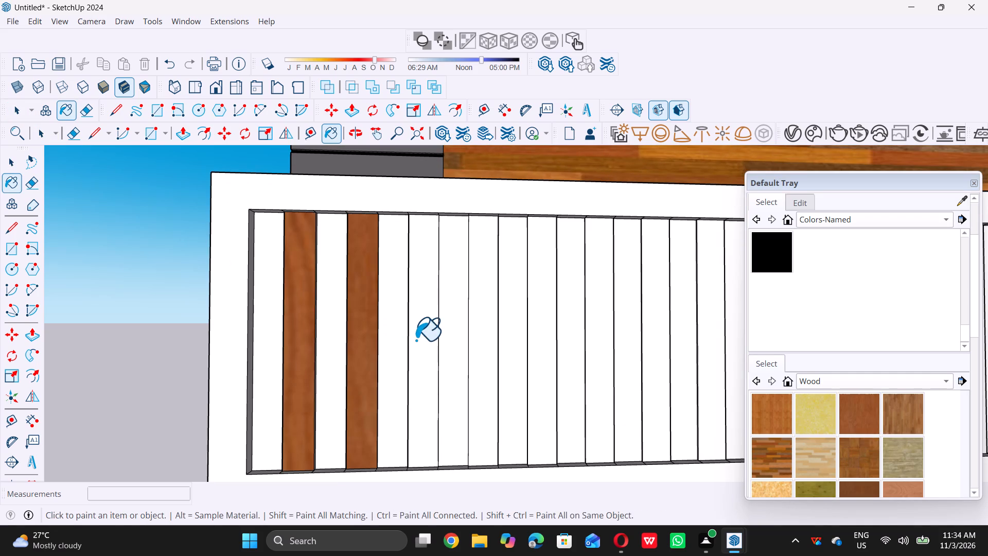
double_click(416, 340)
double_click(482, 353)
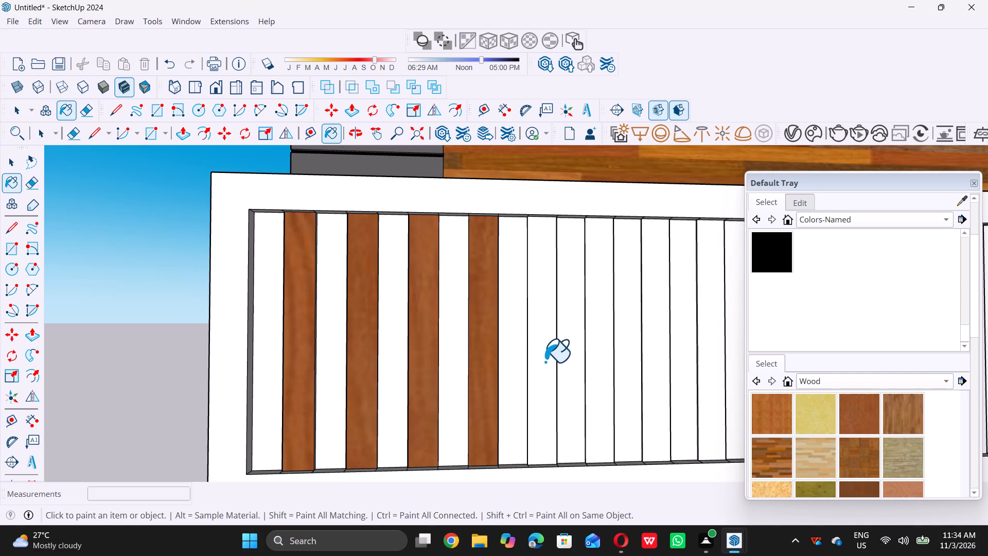
left_click(545, 361)
left_click(604, 370)
left_click(653, 374)
Continue the alternating pattern along the facade band by painting the next five alternate strips in the same reddish-brown wood.
scroll(312, 322, "down", 11)
middle_click_drag(358, 324, 303, 333)
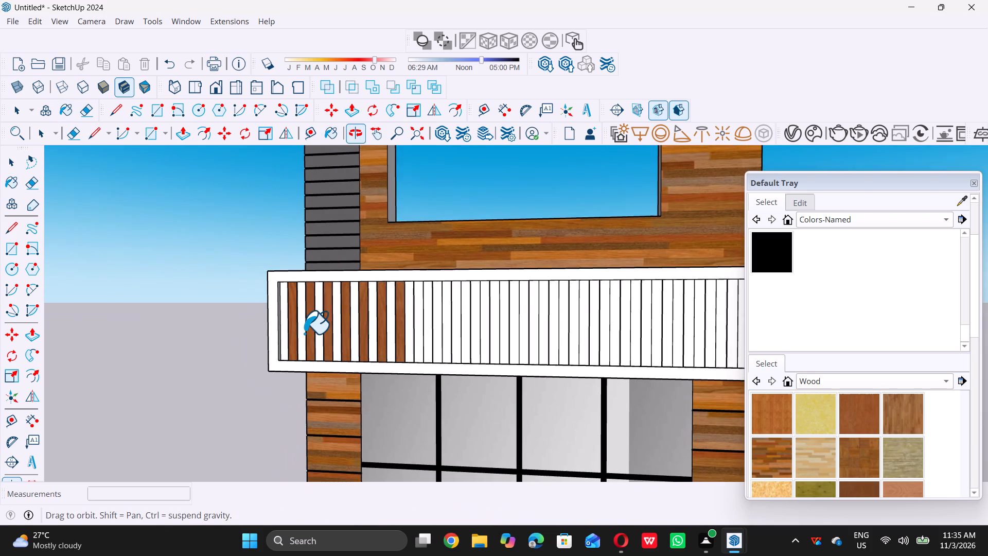
scroll(437, 354, "up", 10)
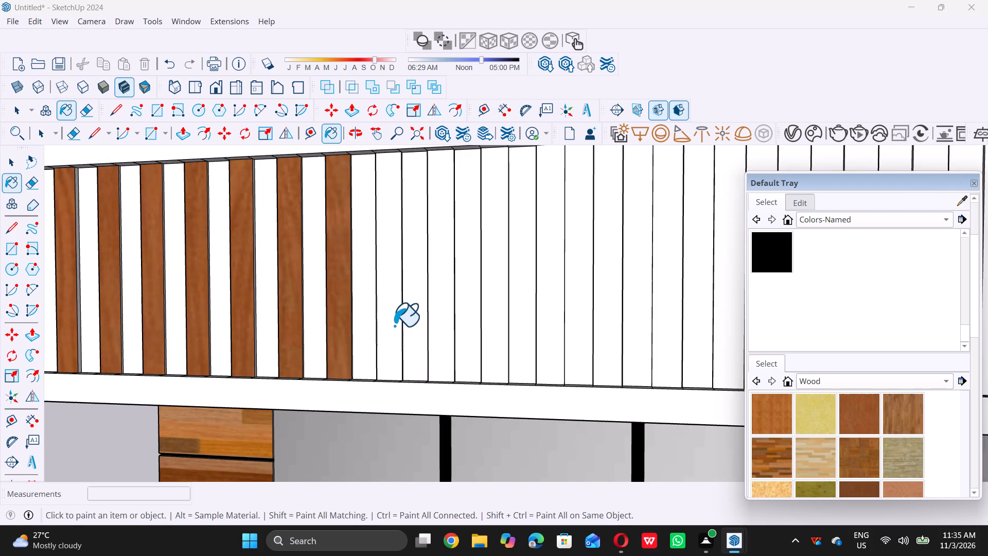
left_click(391, 321)
double_click(449, 319)
double_click(500, 321)
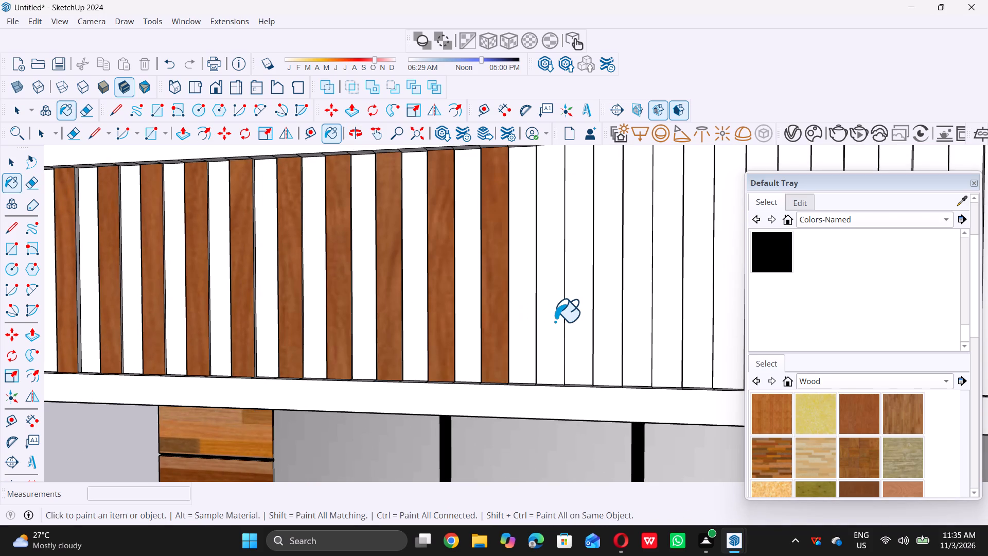
double_click(553, 321)
left_click(615, 326)
Paint the next four alternate strips of the facade band in the same reddish-brown wood.
scroll(445, 323, "down", 10)
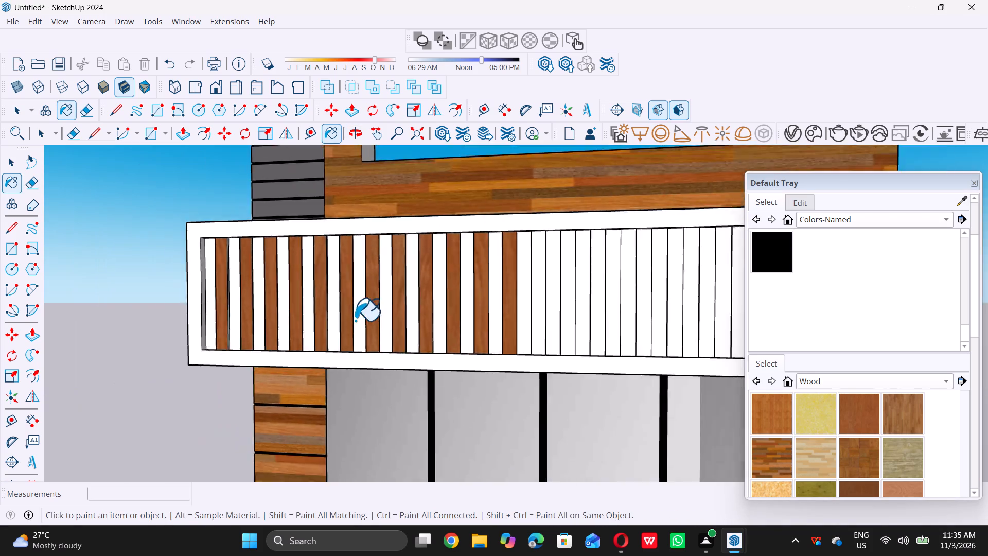
scroll(355, 320, "down", 1)
scroll(519, 319, "up", 9)
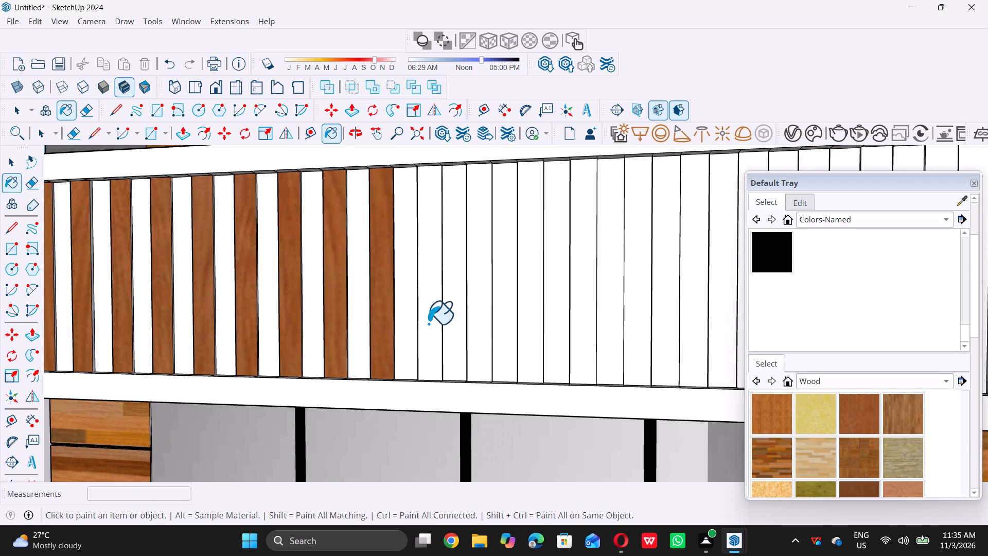
double_click(431, 322)
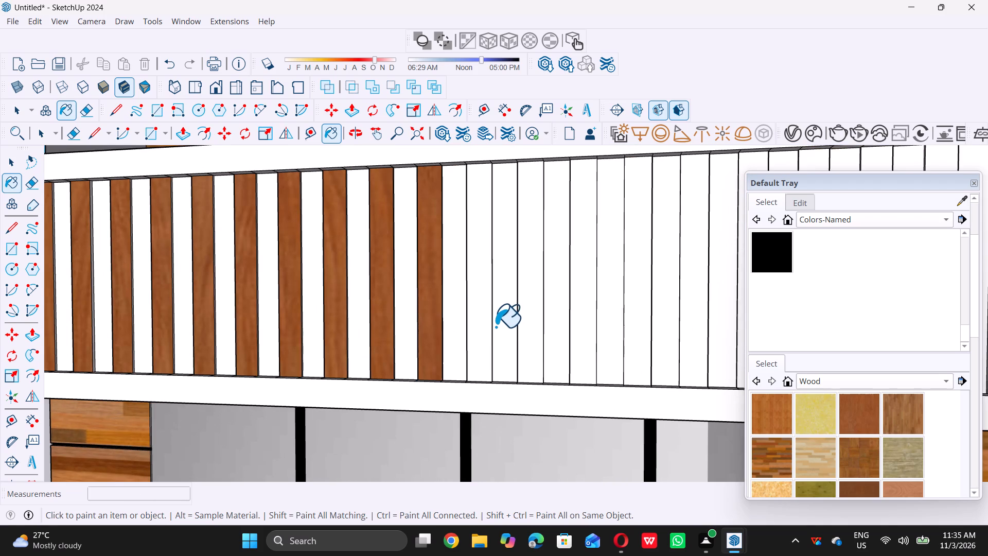
middle_click_drag(494, 327, 470, 386)
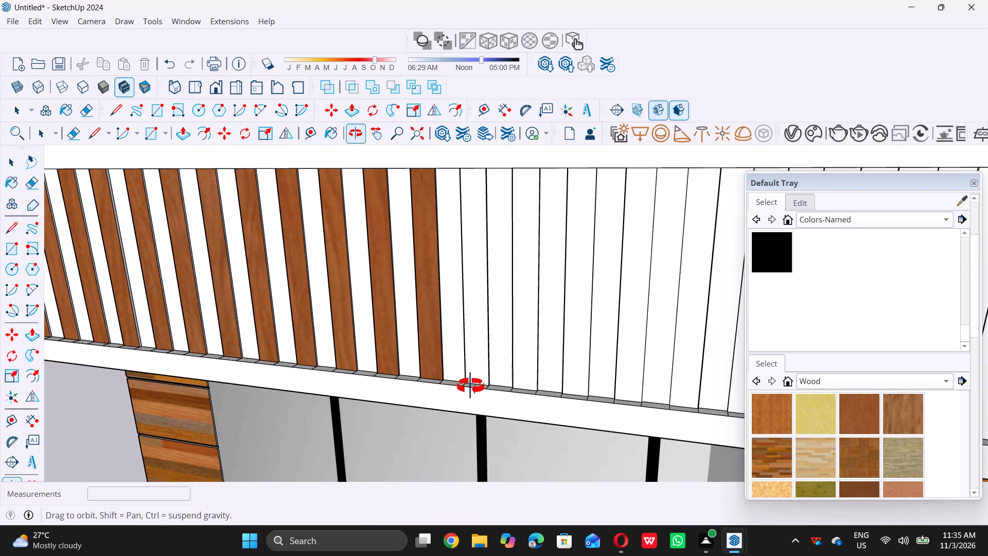
left_click(479, 352)
left_click(526, 355)
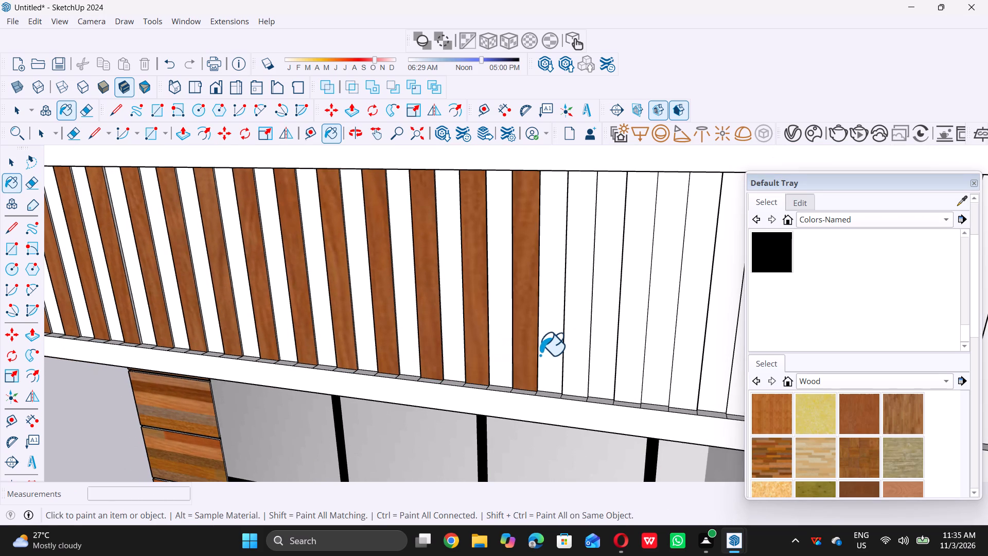
left_click(577, 354)
Paint the remaining nine alternate strips in the same reddish-brown wood, finishing at the facade band's right end.
scroll(398, 310, "down", 14)
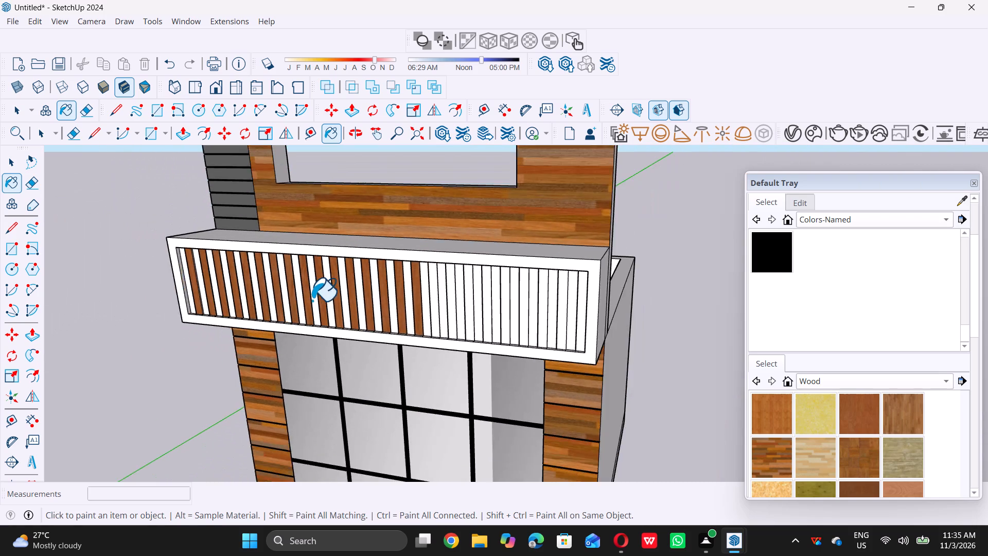
scroll(312, 300, "down", 4)
scroll(477, 322, "up", 6)
scroll(302, 300, "up", 8)
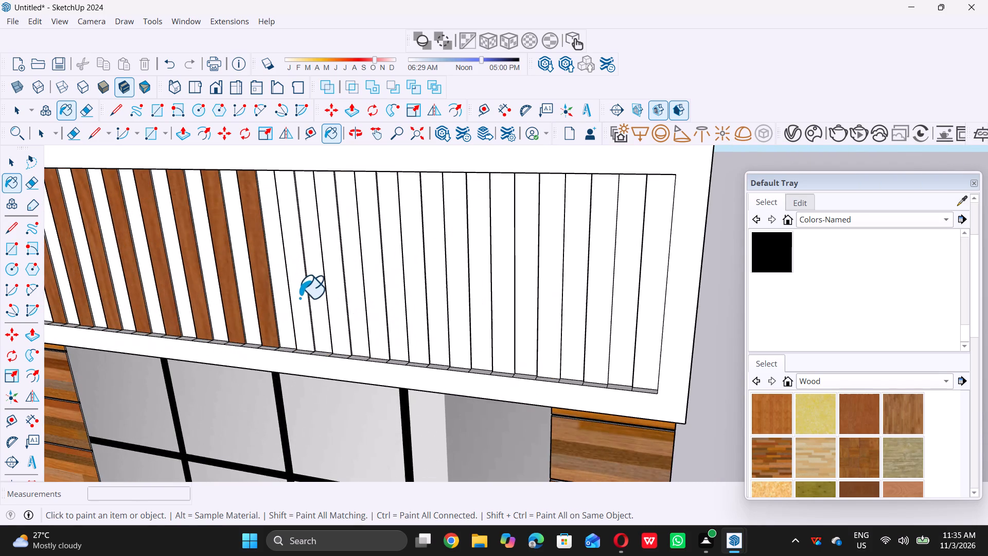
left_click(294, 294)
left_click(339, 299)
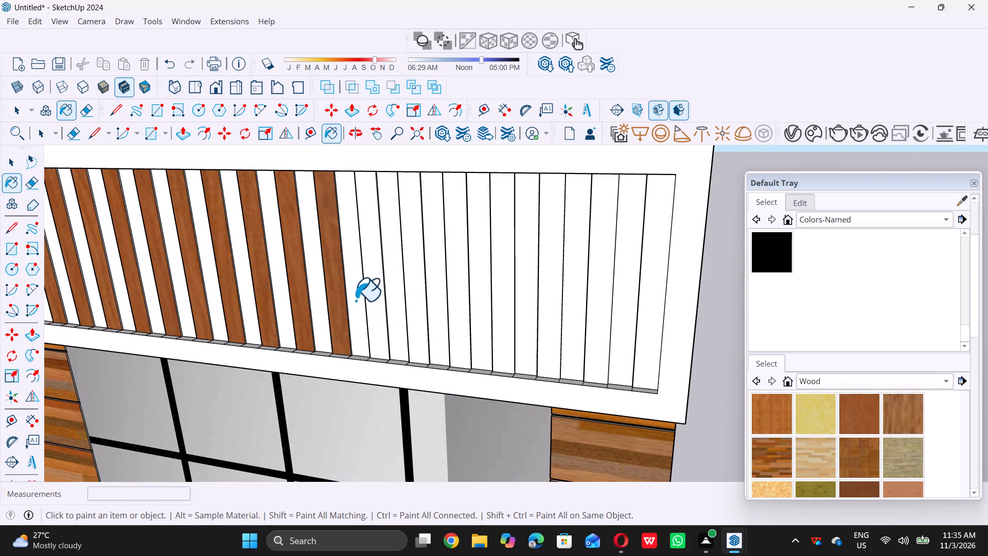
double_click(375, 302)
left_click(418, 310)
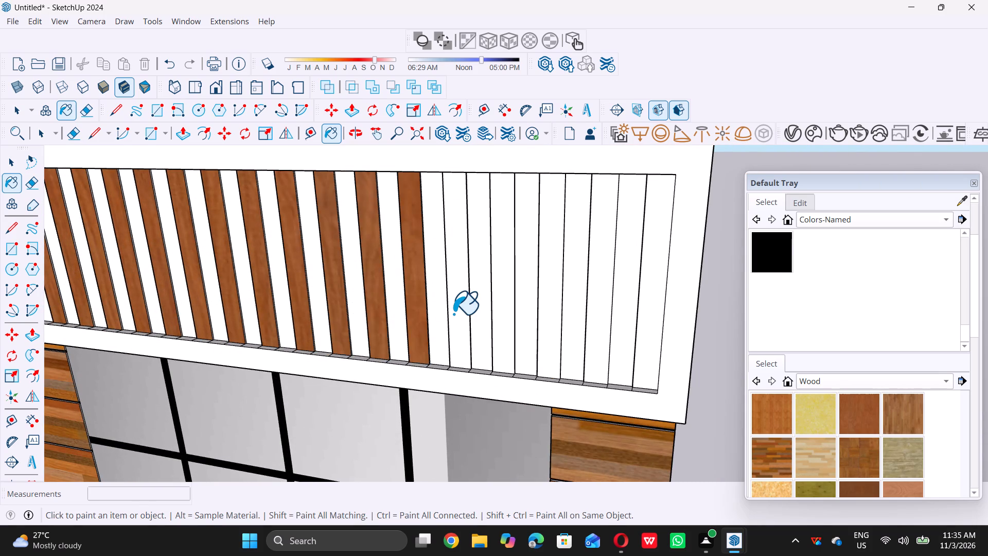
left_click(453, 314)
left_click(504, 321)
left_click(545, 324)
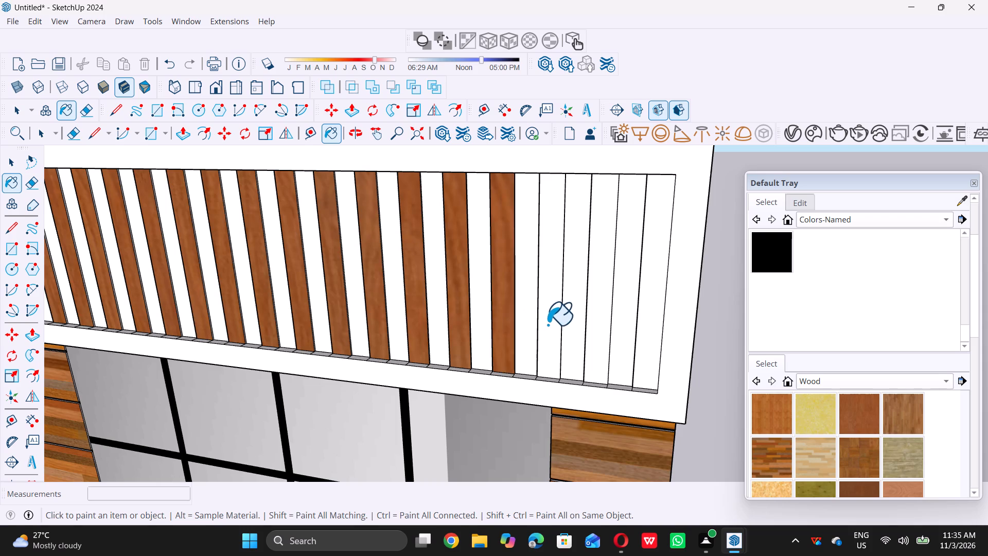
left_click(599, 332)
left_click(648, 337)
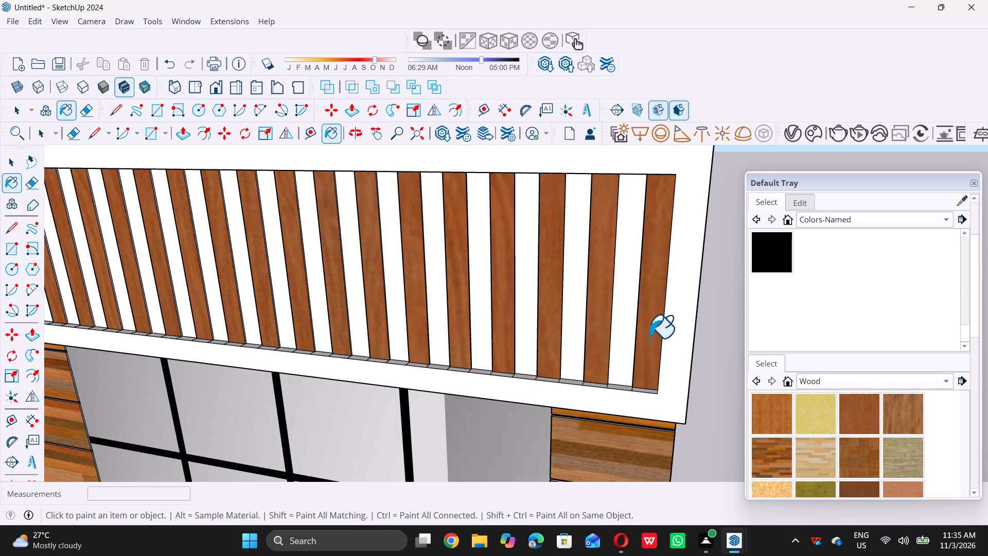
key("space")
Paint the first seven white strips from the facade band's left end in dark gray from the Colors-Named collection.
scroll(649, 337, "down", 17)
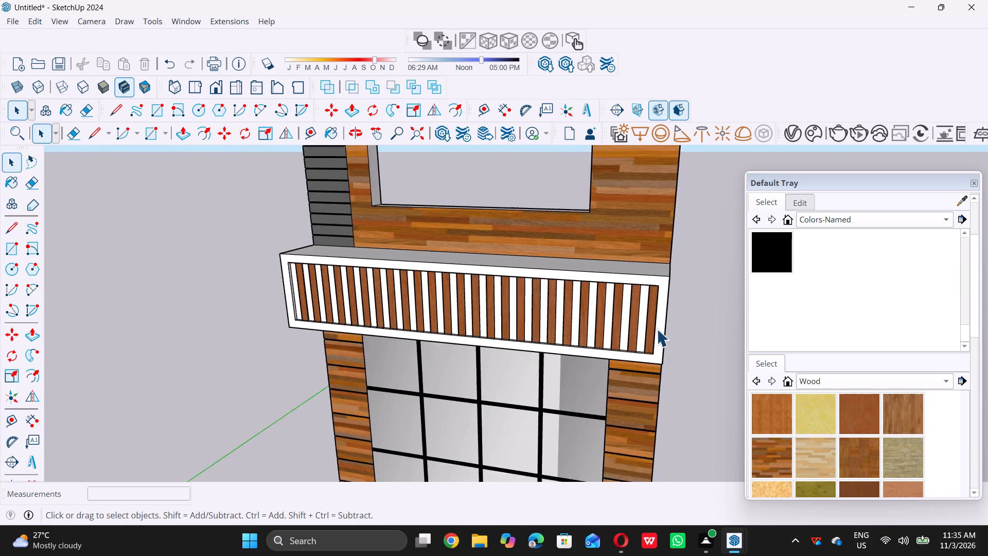
scroll(657, 329, "down", 5)
middle_click_drag(586, 371, 609, 340)
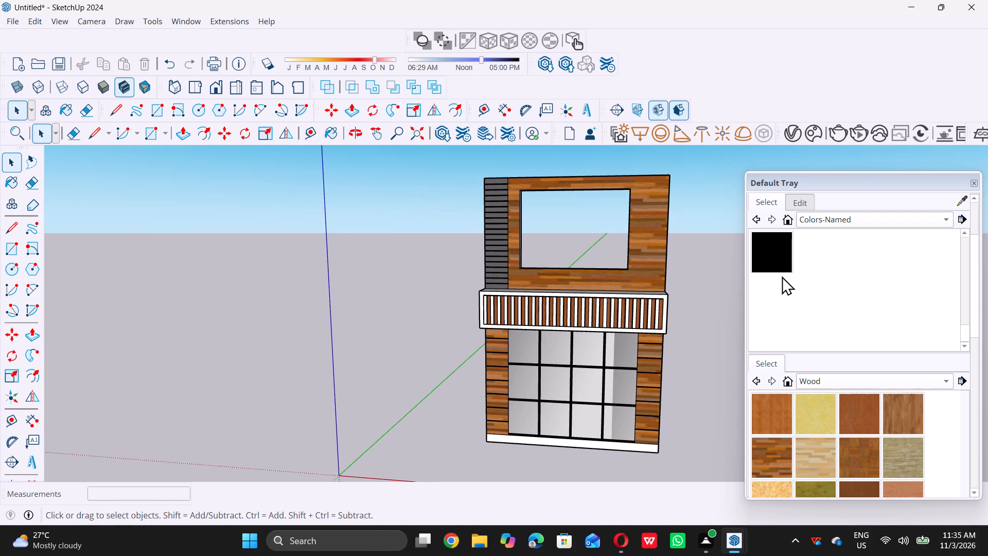
scroll(782, 270, "up", 1)
left_click(865, 254)
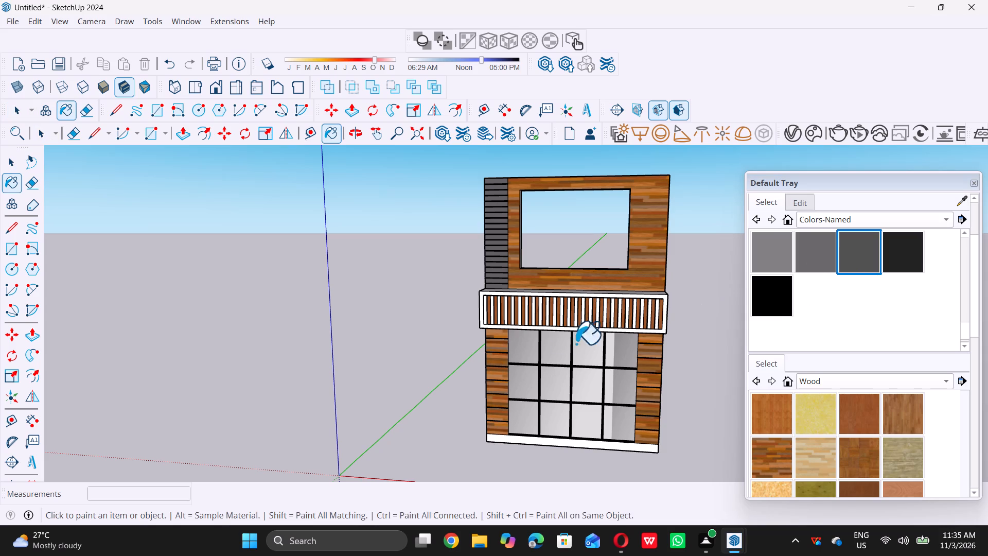
scroll(497, 317, "up", 20)
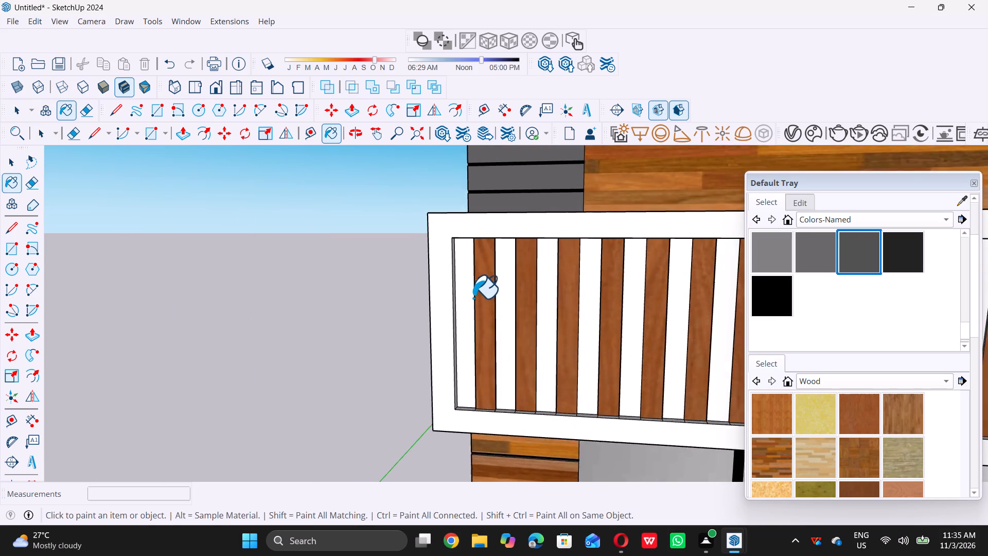
scroll(473, 298, "up", 2)
double_click(459, 292)
left_click(530, 297)
scroll(364, 331, "down", 7)
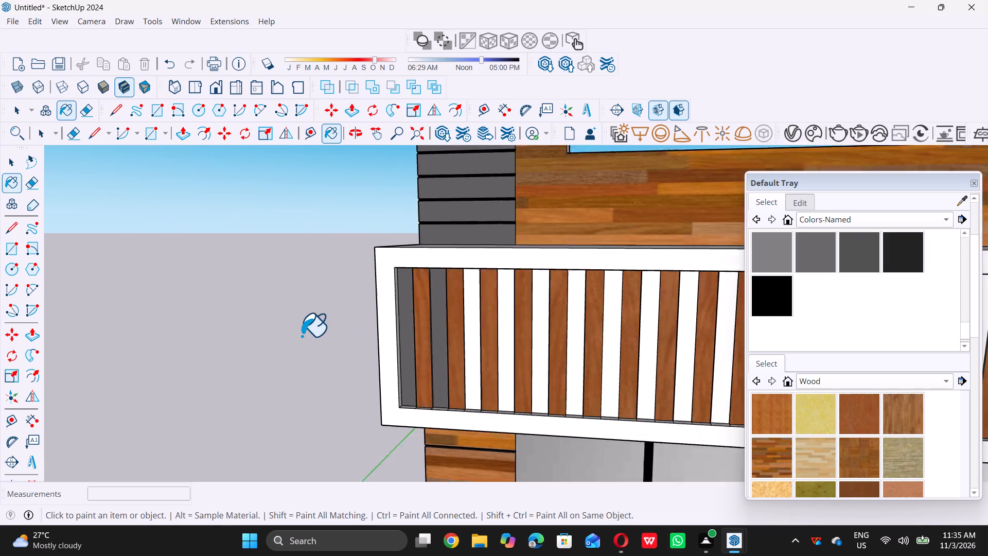
scroll(302, 336, "down", 1)
scroll(415, 325, "up", 5)
double_click(422, 326)
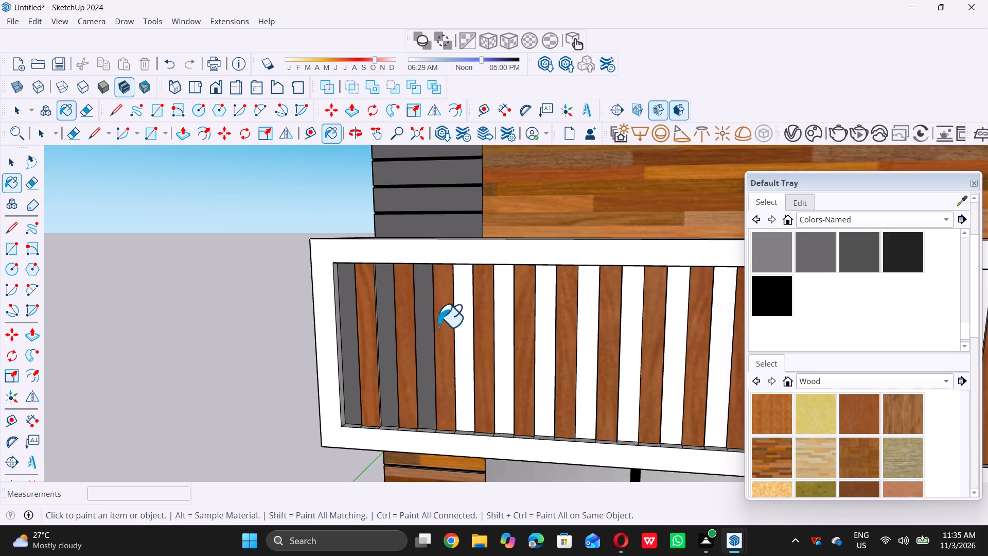
left_click(457, 323)
double_click(498, 325)
double_click(541, 331)
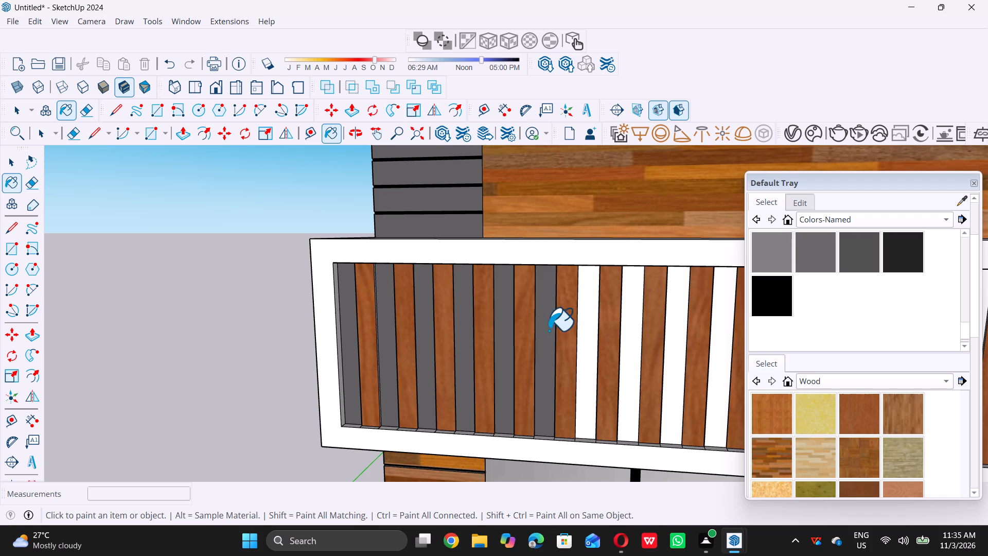
left_click(588, 332)
Continue along the facade band by painting the next six white strips in the same dark gray.
scroll(446, 338, "down", 17)
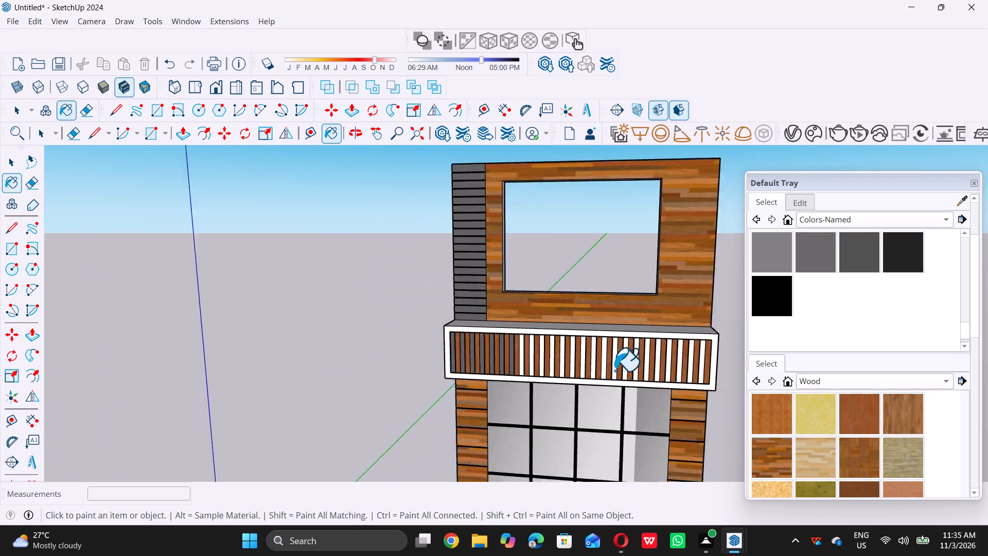
scroll(614, 370, "down", 12)
middle_click_drag(604, 428, 610, 403)
scroll(582, 384, "up", 3)
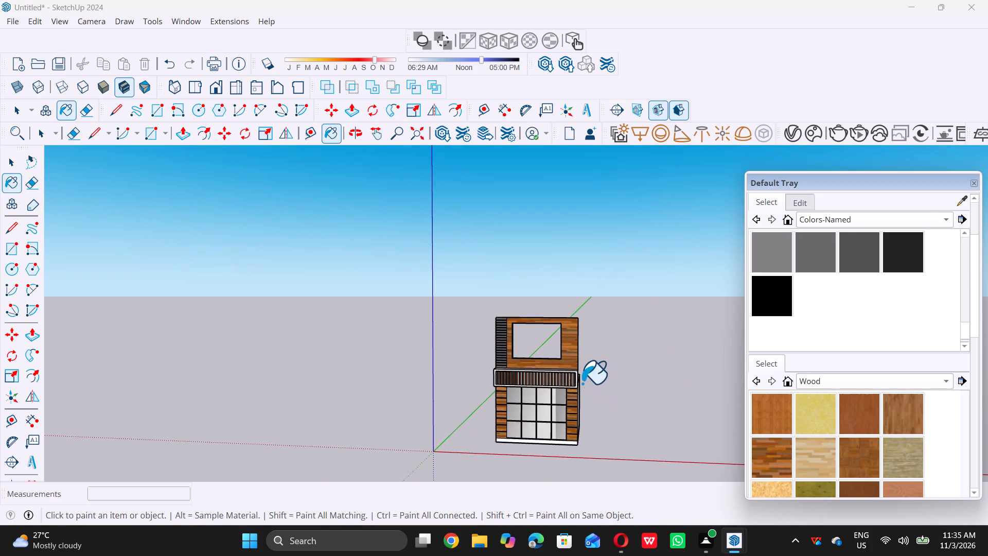
scroll(582, 383, "up", 3)
scroll(525, 375, "up", 10)
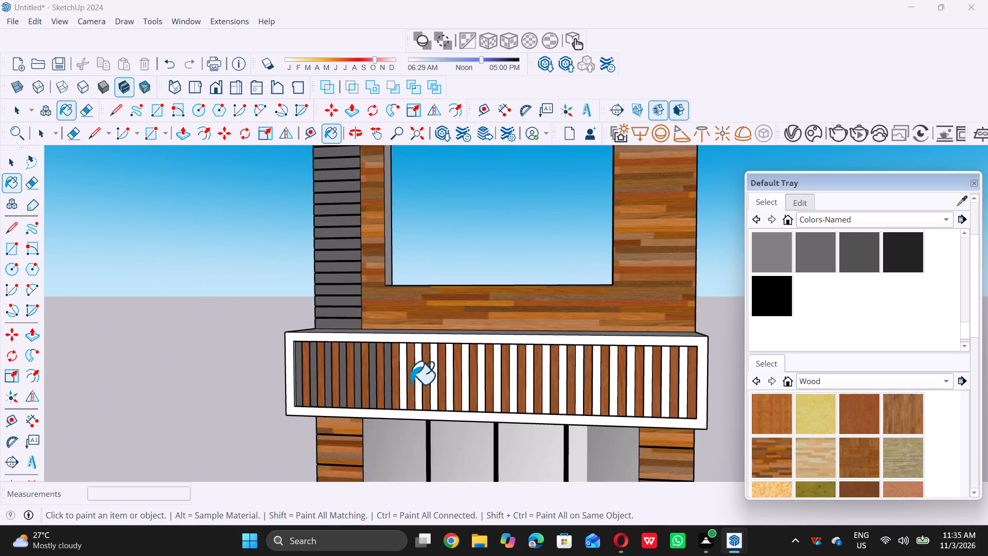
scroll(396, 388, "up", 6)
double_click(407, 367)
left_click(443, 364)
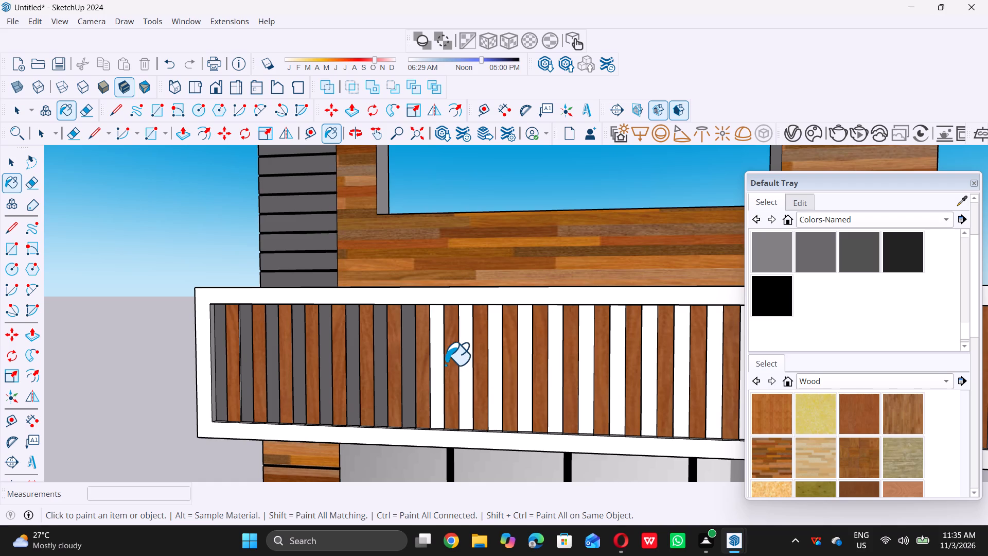
left_click(464, 364)
left_click(497, 363)
left_click(528, 366)
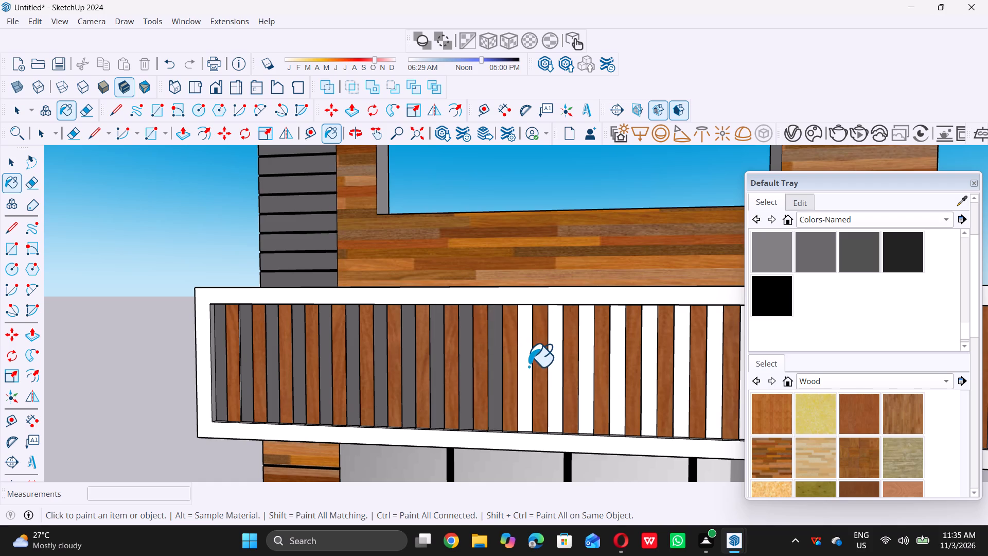
double_click(551, 364)
Paint five white strips dark gray, working inward from the facade band's right end.
scroll(517, 363, "down", 14)
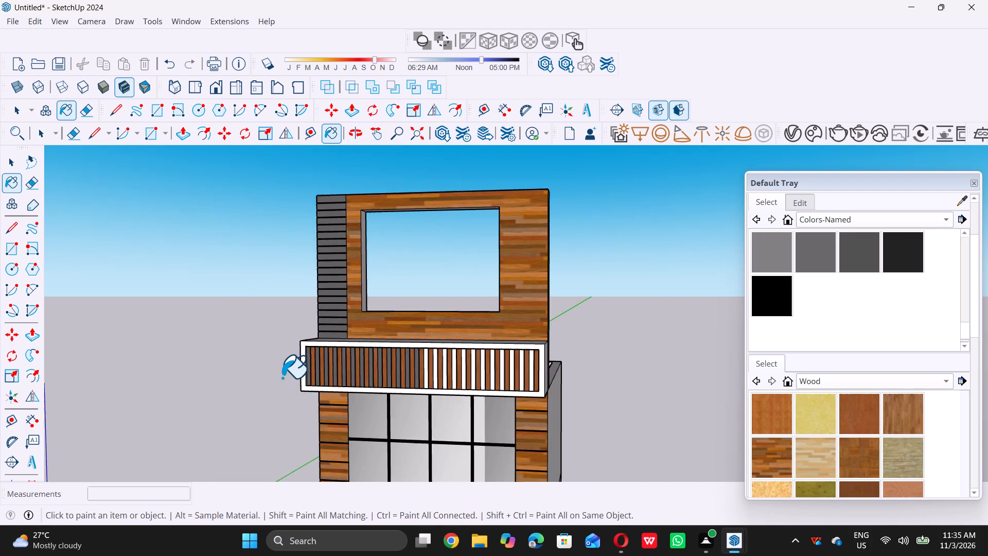
scroll(282, 377, "down", 5)
middle_click_drag(390, 383, 403, 365)
scroll(426, 385, "up", 2)
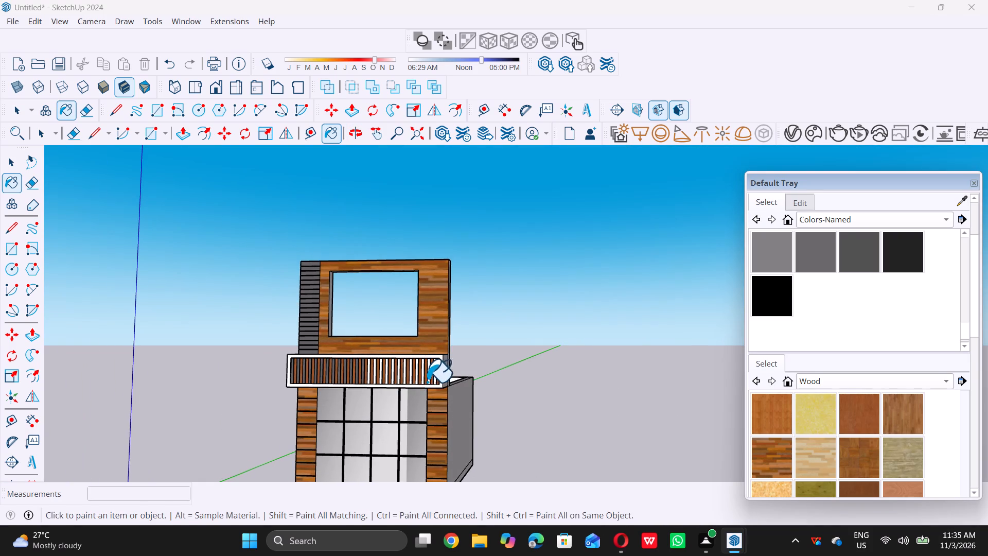
scroll(427, 381, "up", 16)
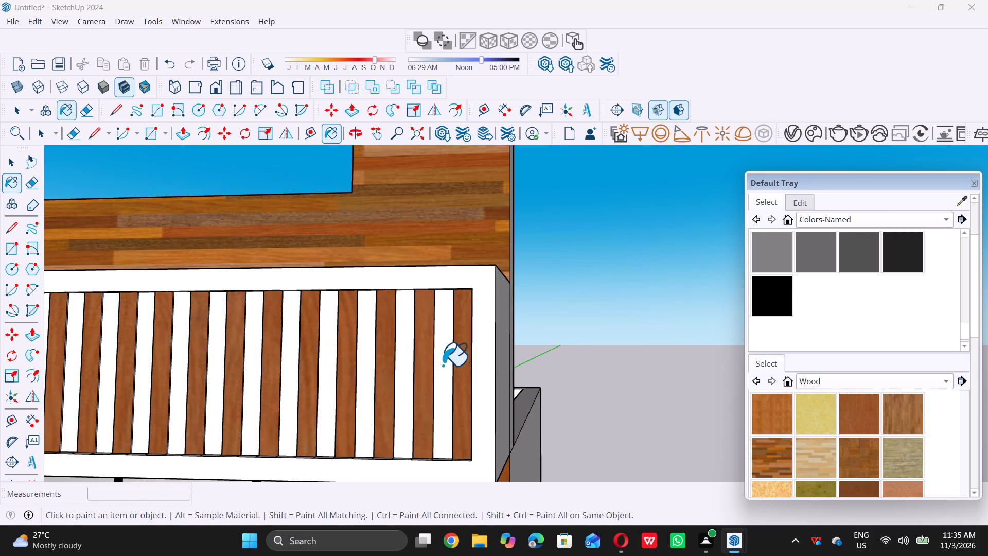
left_click(442, 364)
left_click(400, 361)
left_click(370, 353)
left_click(330, 351)
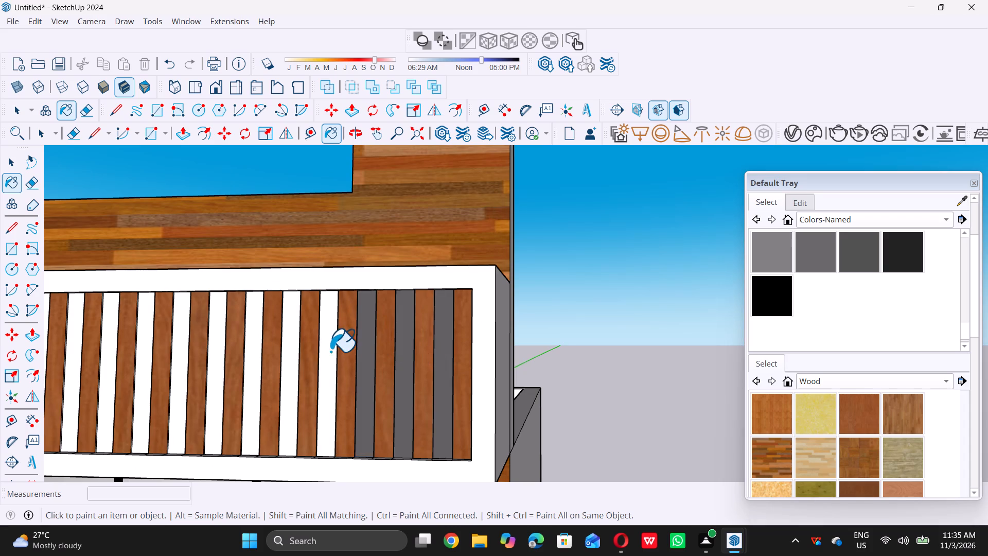
left_click(289, 356)
Paint the seven remaining white strips in the right-hand half of the facade band dark gray.
scroll(386, 339, "down", 11)
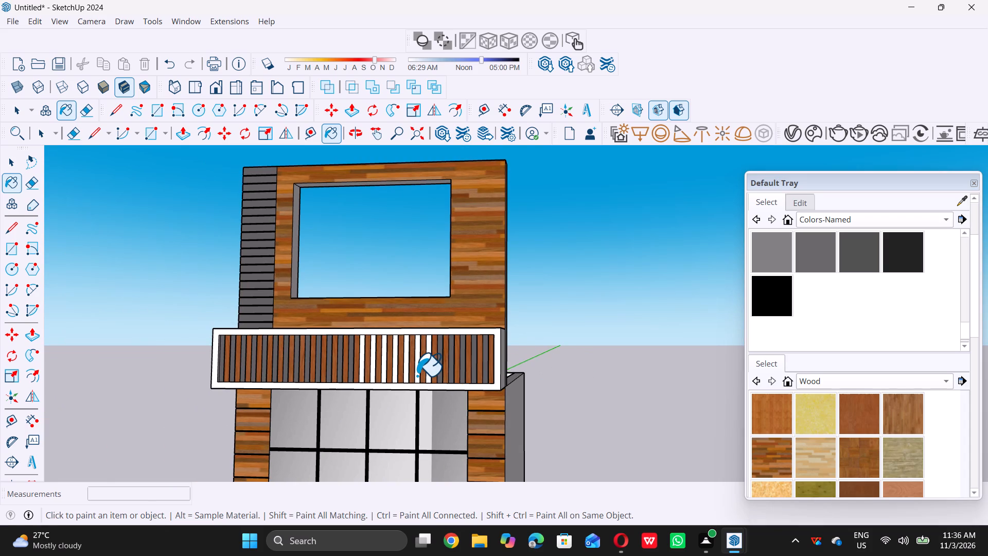
scroll(365, 369, "up", 10)
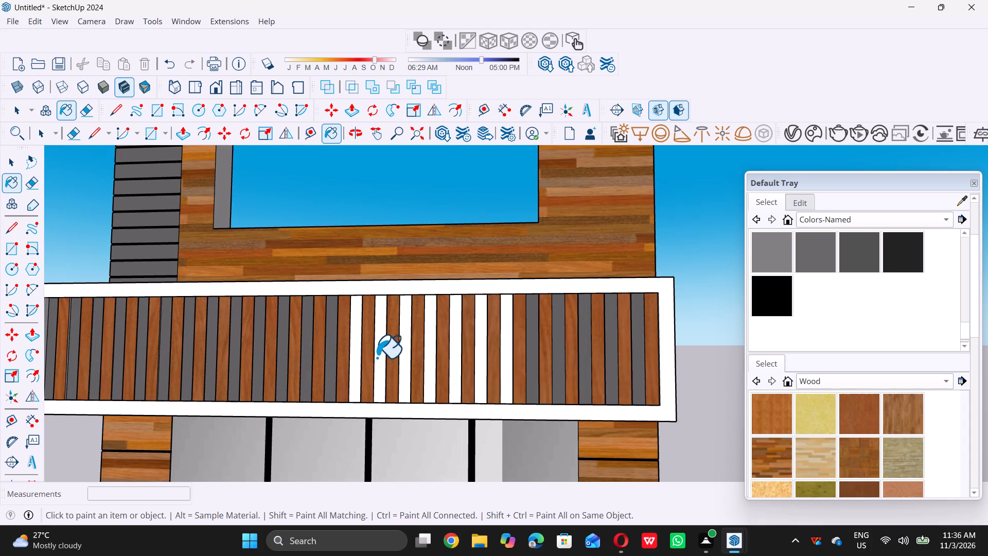
scroll(377, 357, "up", 5)
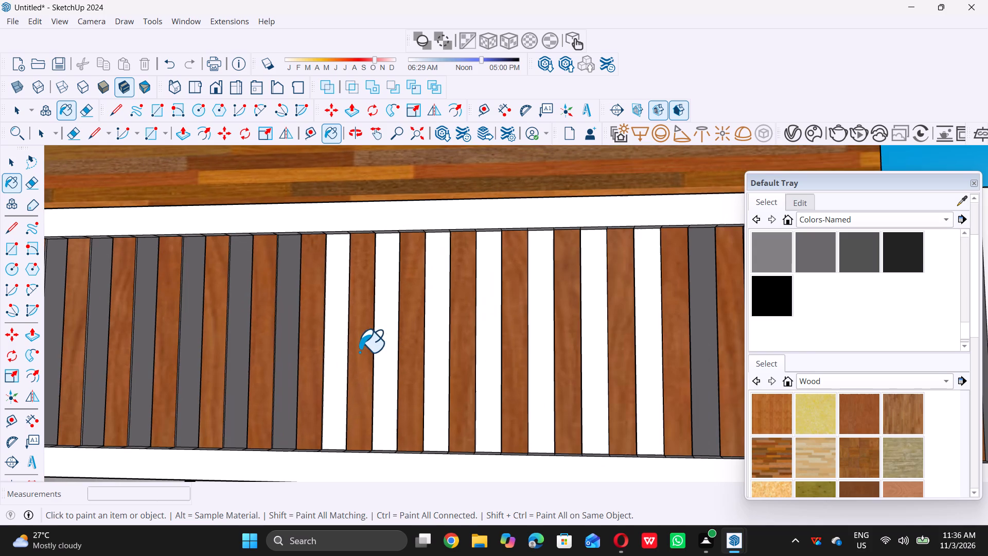
left_click(339, 337)
left_click(378, 334)
left_click(437, 334)
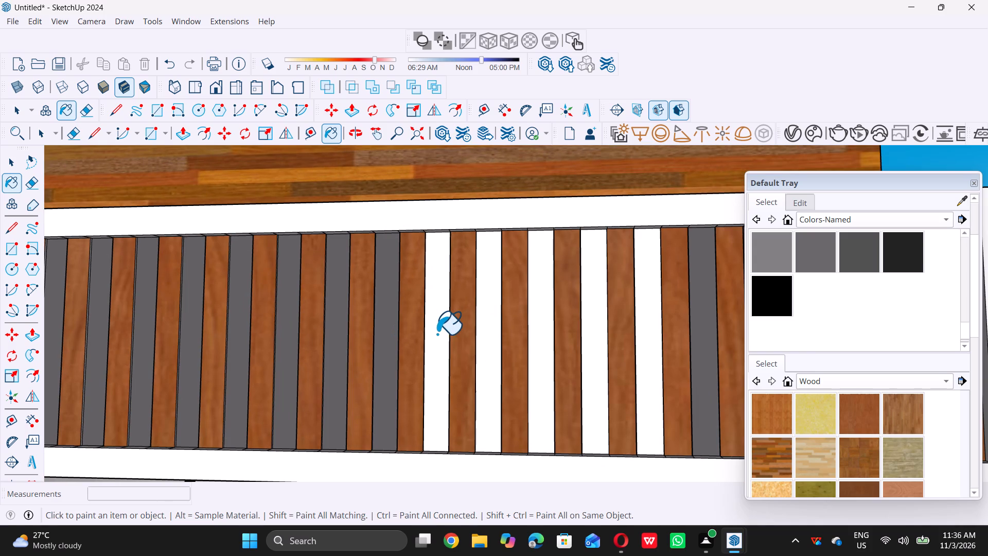
left_click(484, 335)
scroll(291, 342, "down", 5)
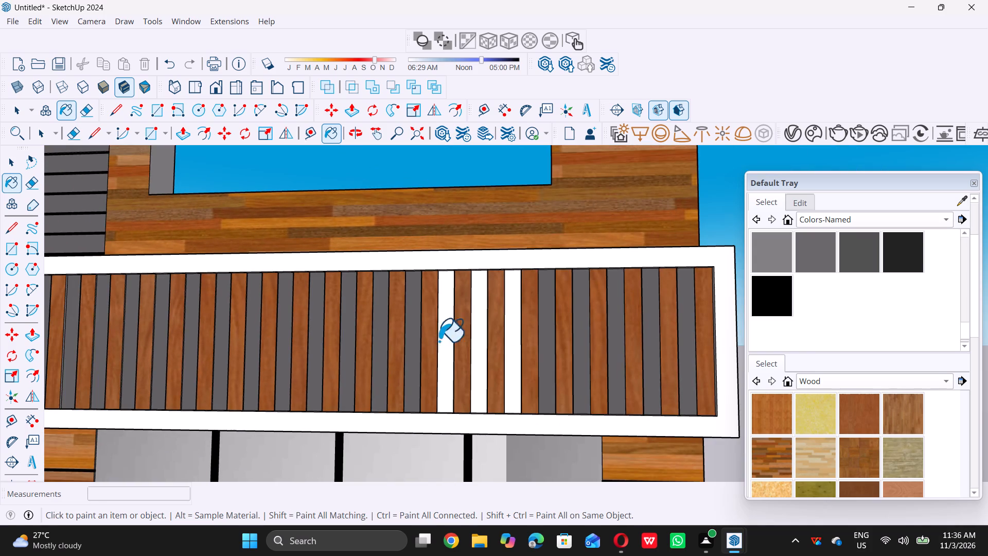
scroll(536, 341, "up", 5)
double_click(383, 342)
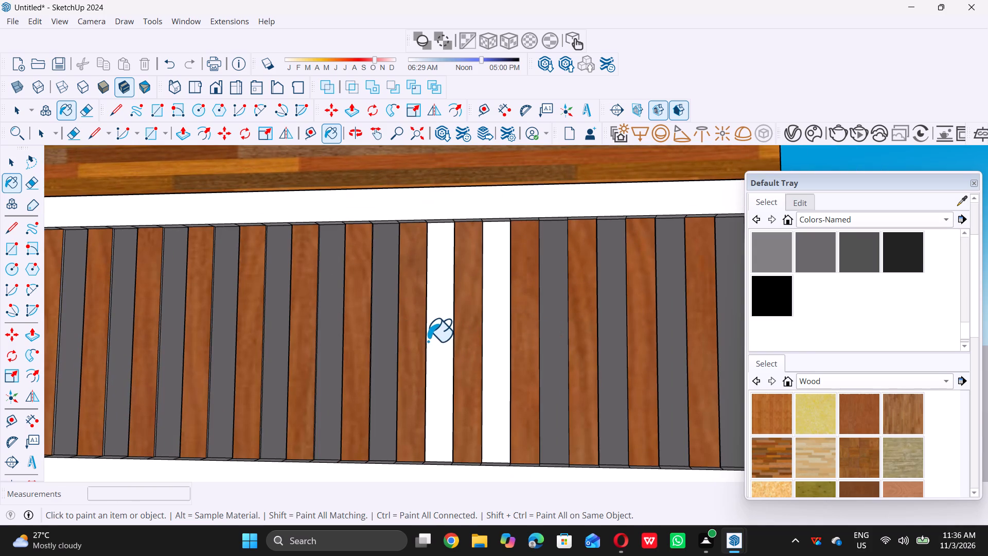
left_click(447, 341)
left_click(492, 340)
scroll(496, 340, "down", 11)
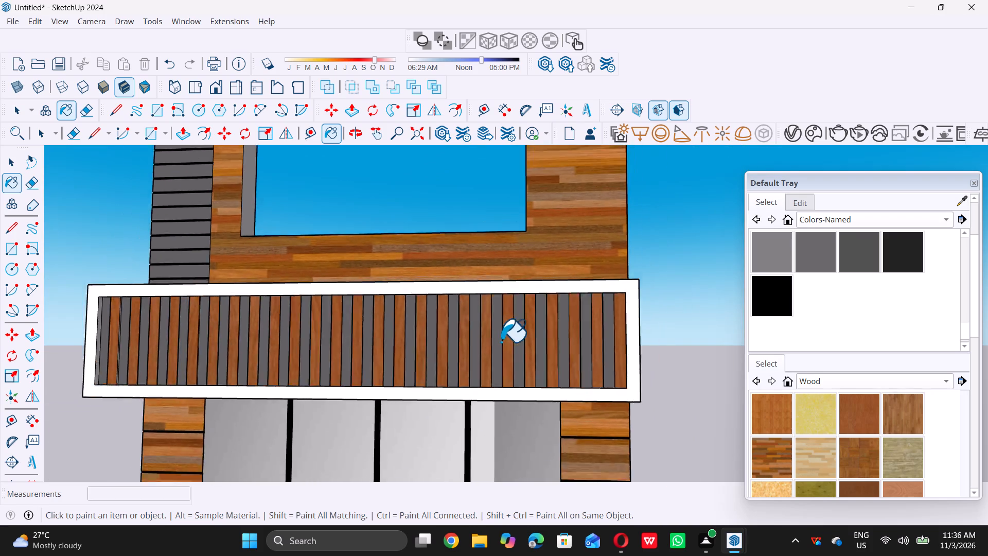
scroll(501, 341, "down", 10)
key("space")
scroll(517, 354, "down", 13)
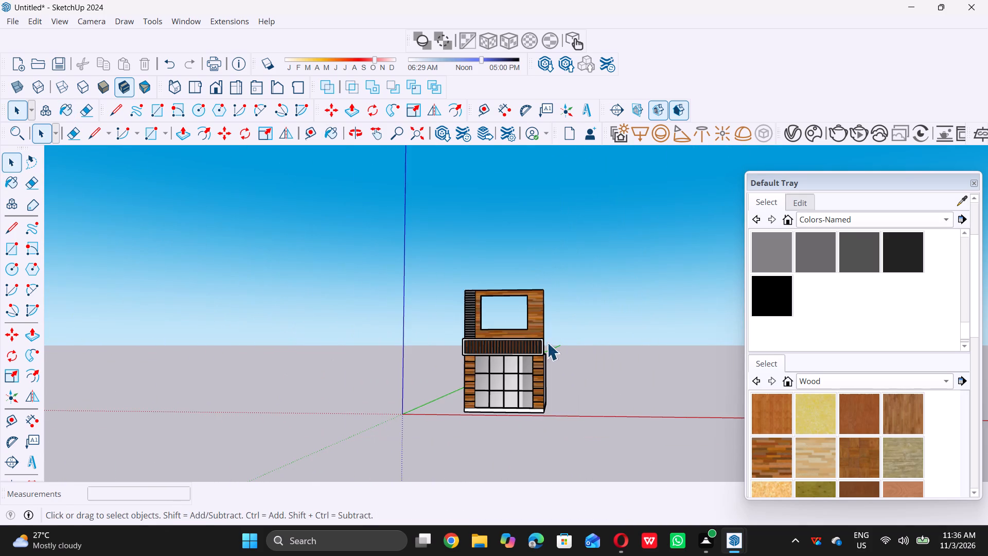
Examine the banded strip and the upper wood panel of the facade from the front and from above.
middle_click_drag(498, 298, 502, 349)
middle_click(502, 349)
scroll(491, 346, "up", 10)
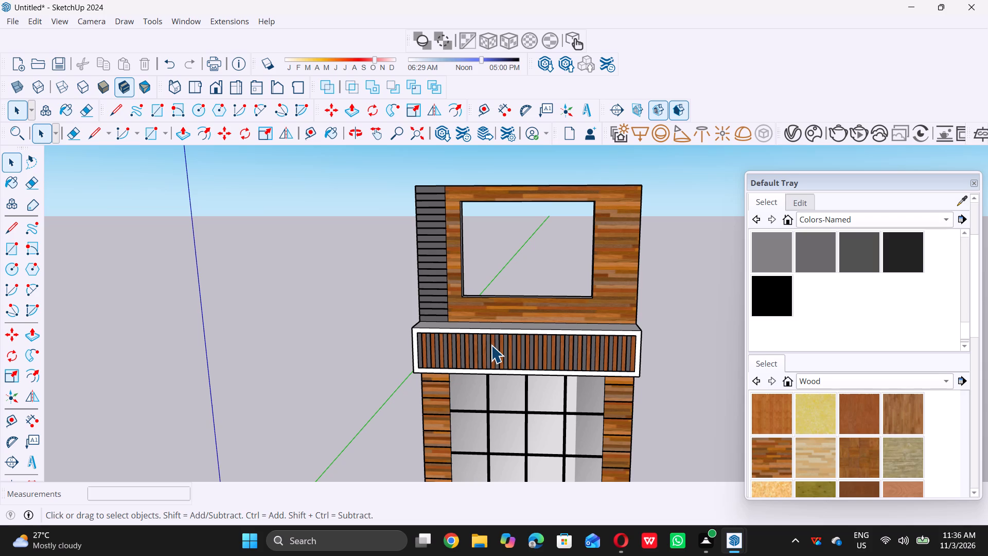
scroll(491, 345, "down", 6)
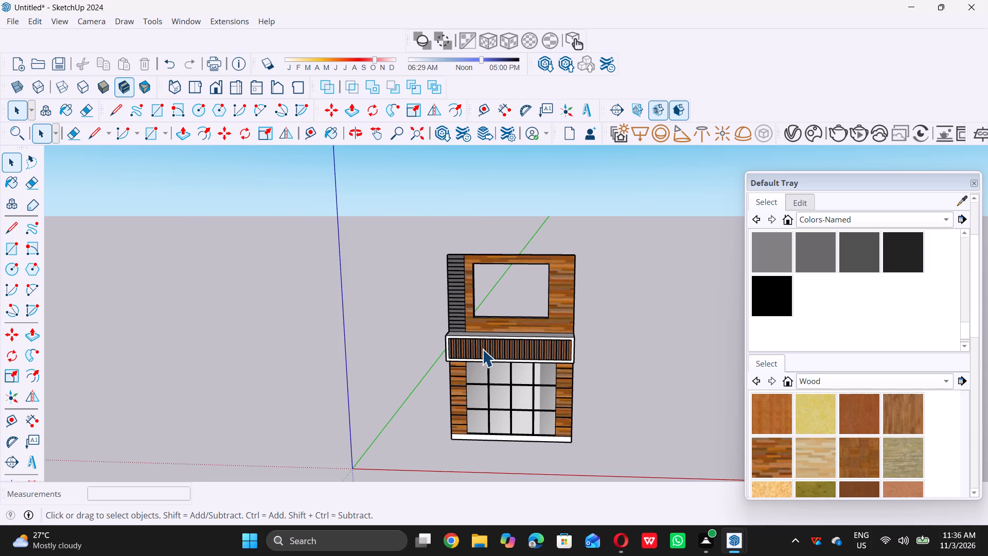
scroll(482, 349, "down", 5)
middle_click_drag(503, 350, 525, 322)
scroll(514, 347, "up", 12)
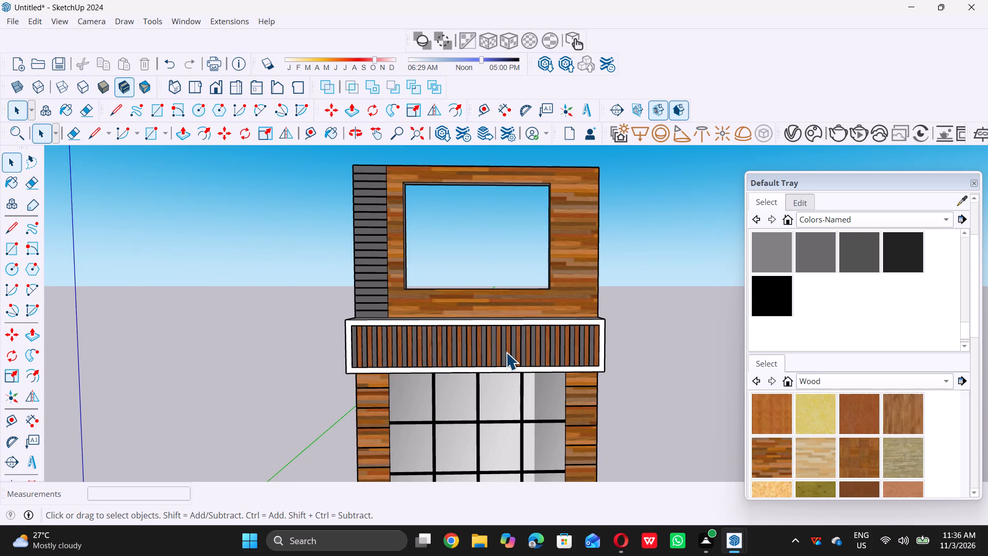
scroll(435, 337, "down", 2)
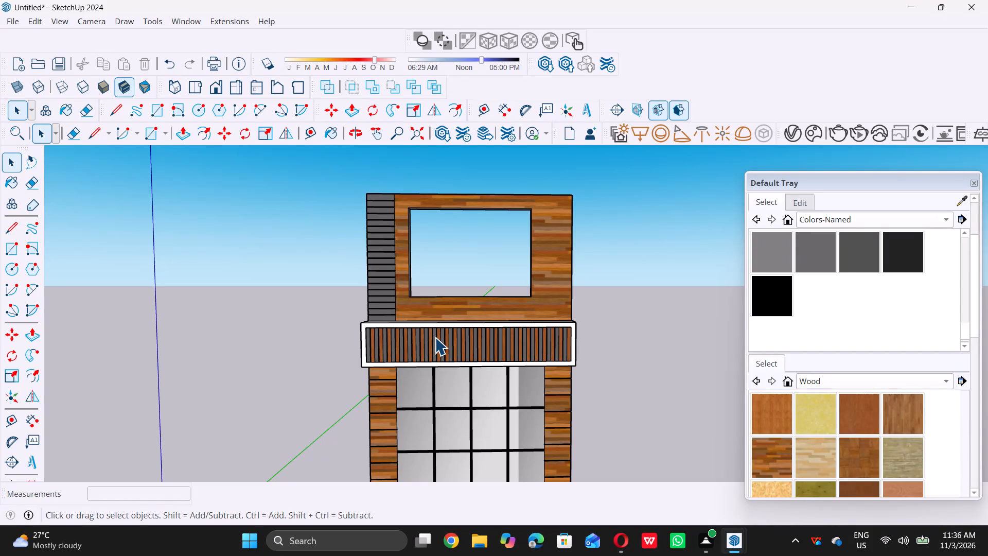
scroll(435, 337, "down", 5)
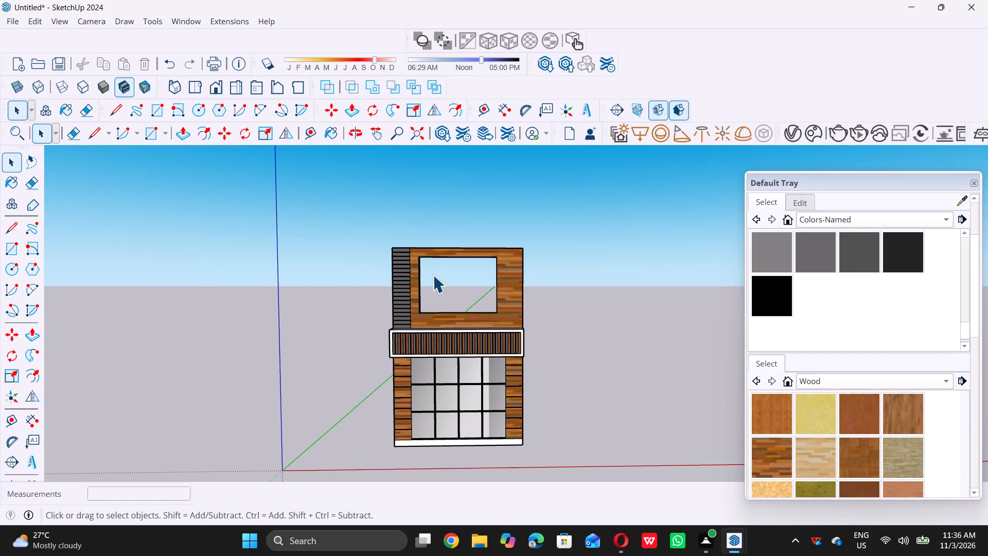
middle_click_drag(466, 221, 421, 334)
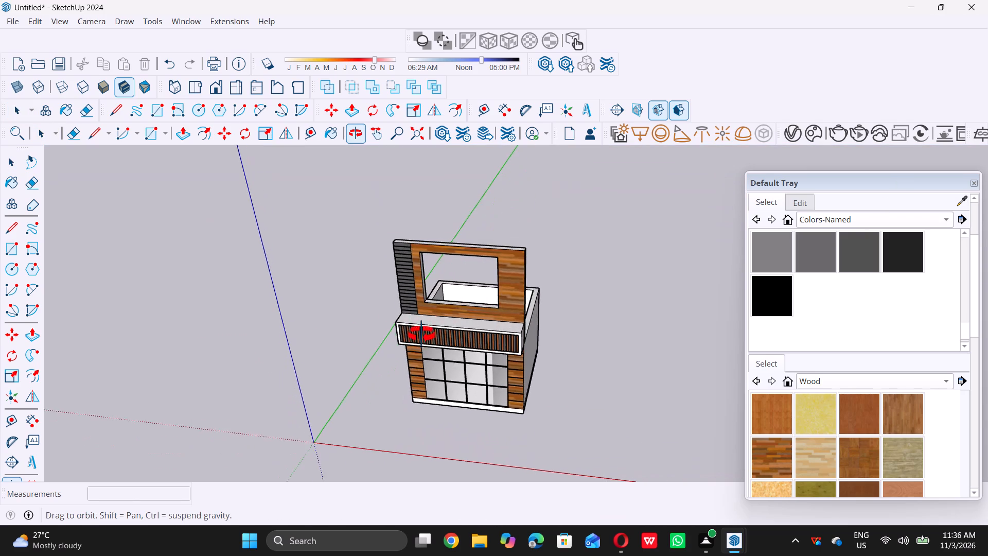
middle_click_drag(421, 334, 431, 332)
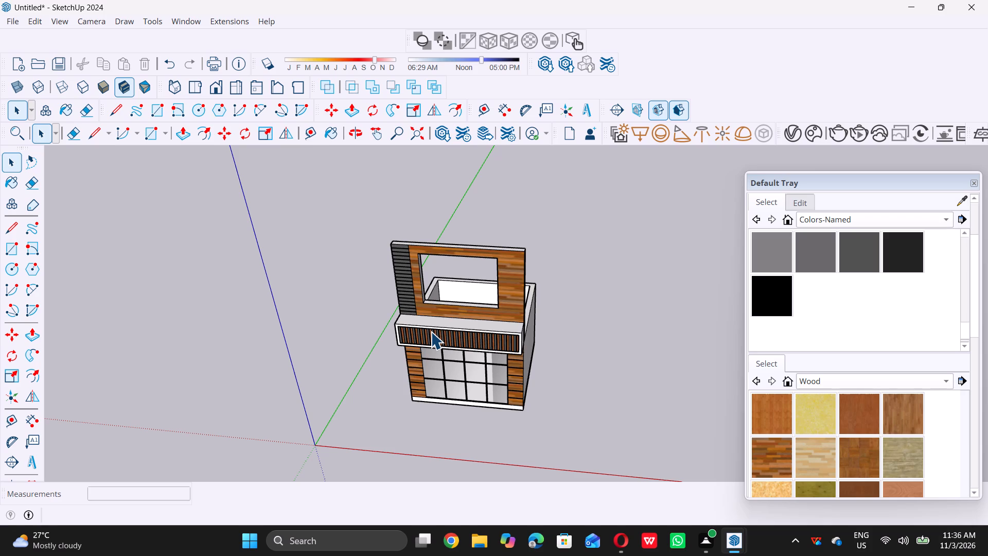
Draw a 9-inch line across the upper panel's top face, aligned with the right edge of the window opening.
scroll(491, 249, "up", 5)
middle_click_drag(497, 259, 521, 224)
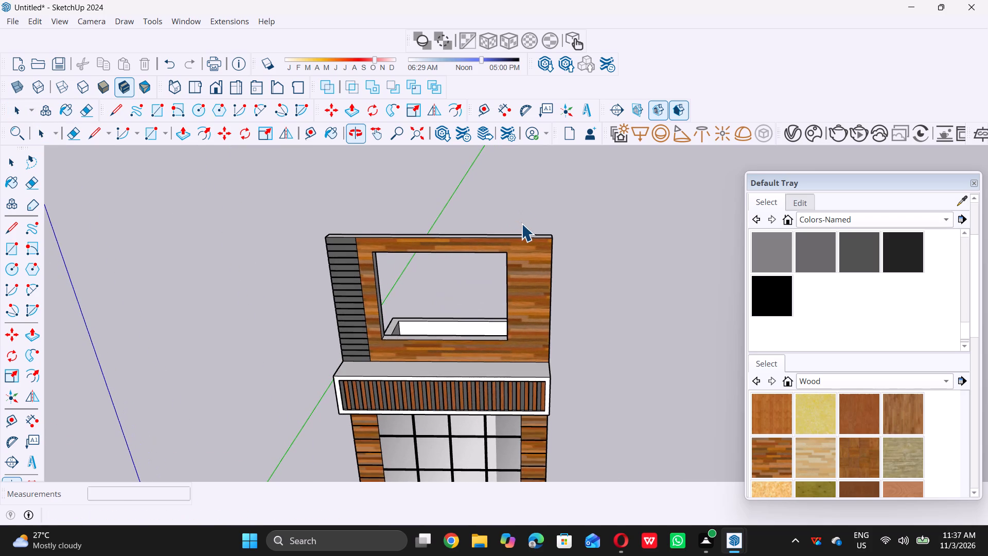
scroll(521, 223, "up", 6)
middle_click_drag(503, 233, 486, 241)
scroll(510, 283, "up", 2)
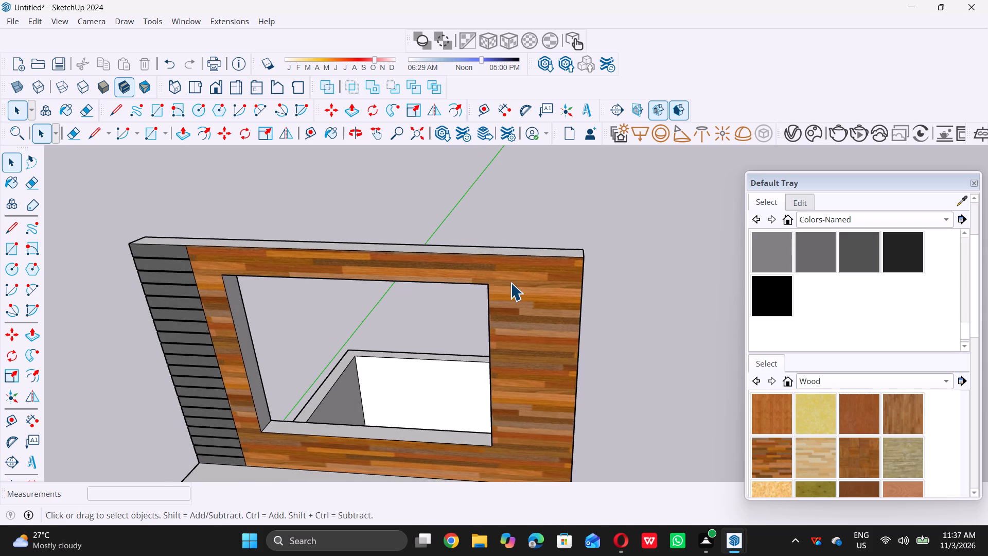
scroll(510, 283, "up", 3)
key("l")
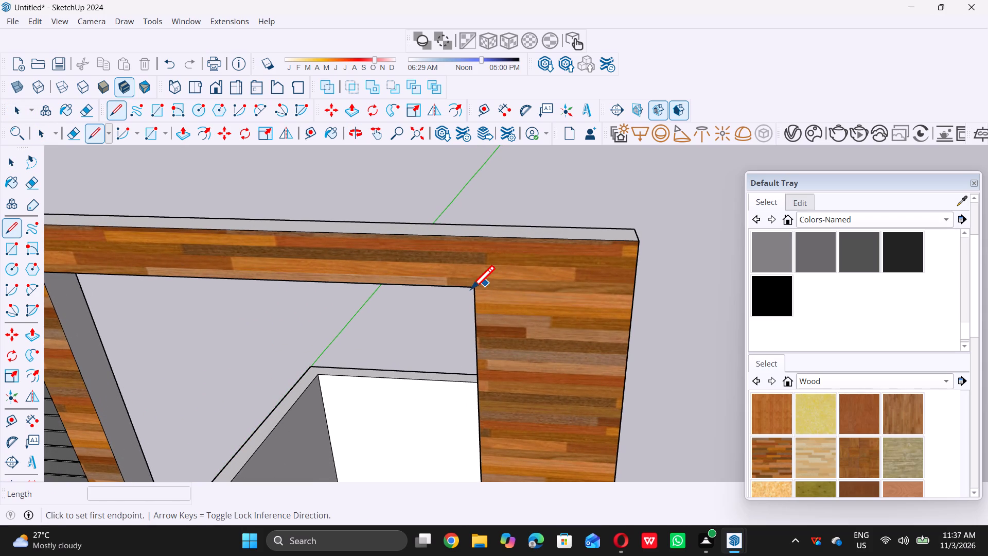
left_click(472, 238)
scroll(474, 225, "up", 5)
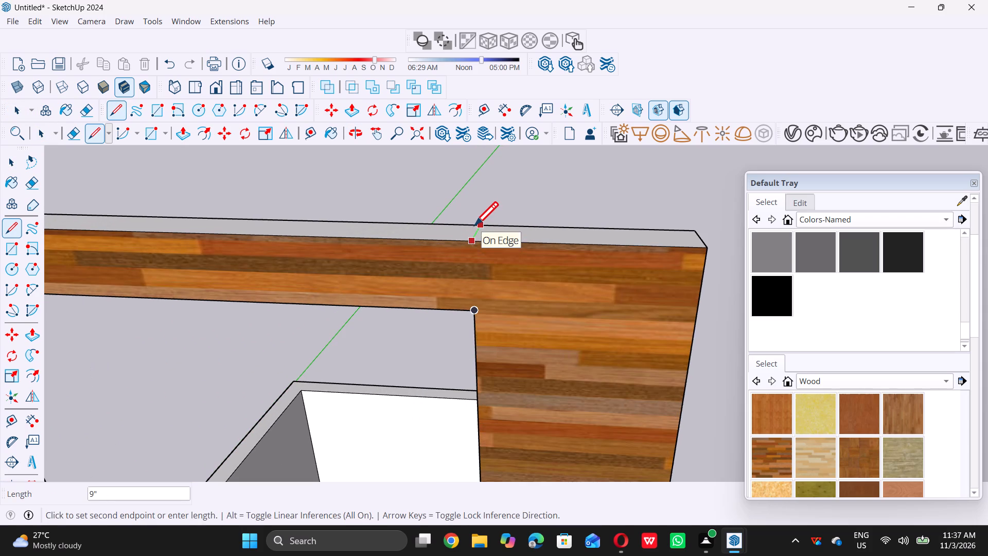
left_click(482, 223)
middle_click(482, 223)
left_click(482, 223)
key("space")
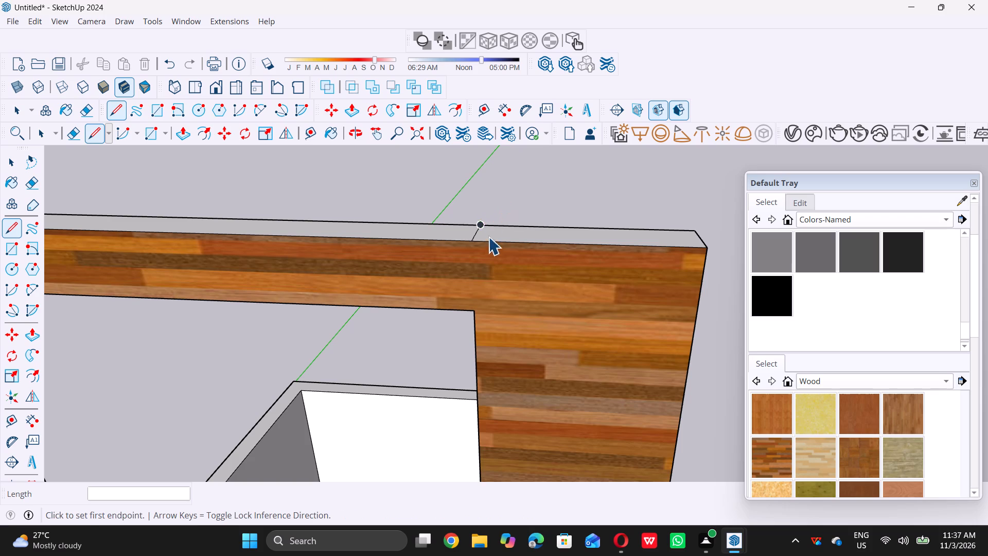
Draw a 9-inch line across the upper panel's top face where the dark gray slatted strip meets the wood.
scroll(518, 307, "down", 9)
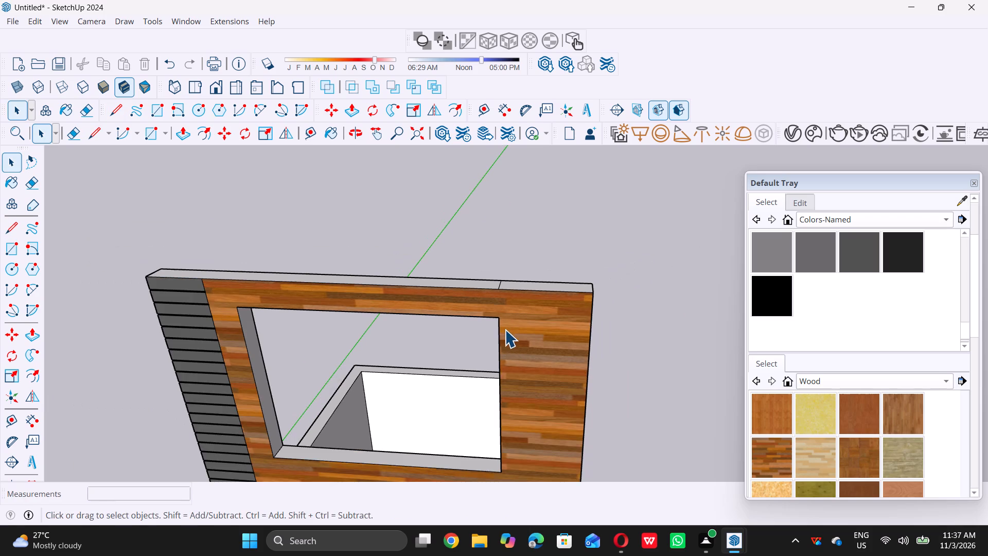
scroll(508, 329, "down", 5)
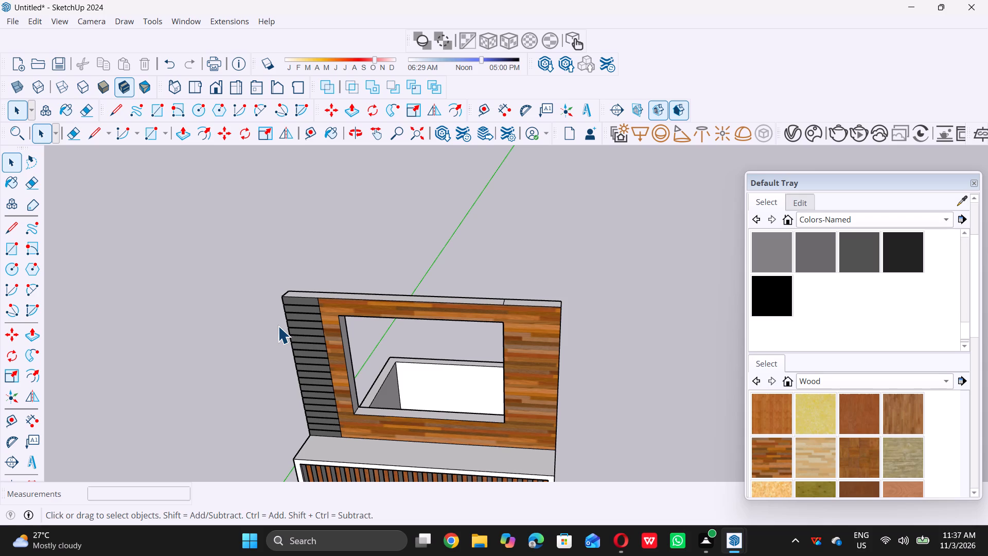
scroll(278, 326, "down", 6)
middle_click_drag(281, 327, 316, 302)
middle_click(316, 302)
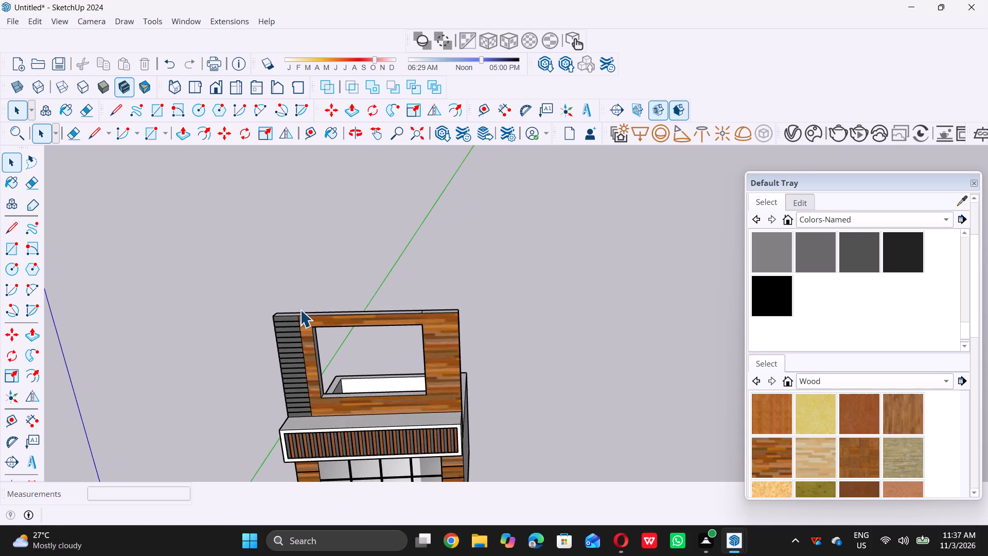
scroll(300, 310, "up", 10)
middle_click_drag(299, 312, 270, 343)
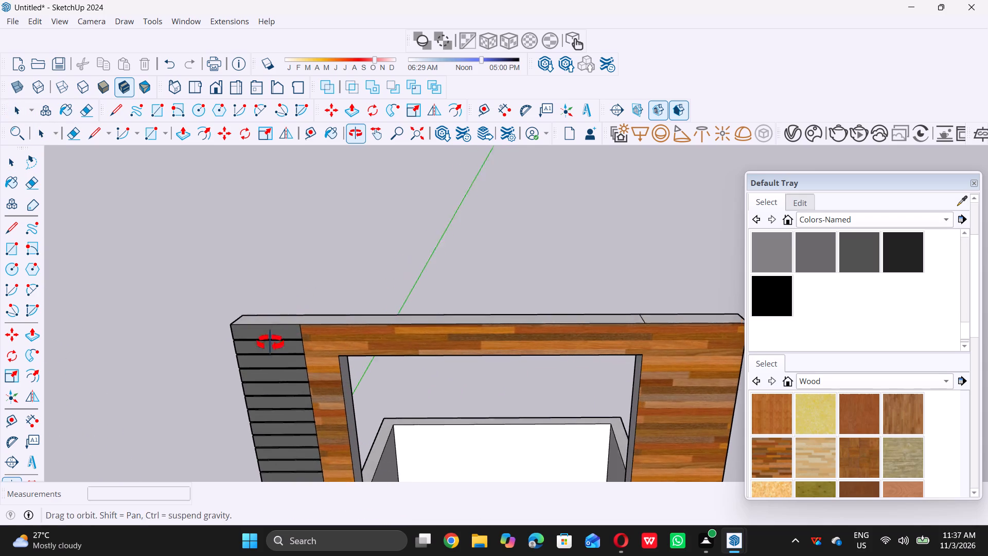
middle_click_drag(270, 343, 270, 343)
scroll(314, 310, "up", 7)
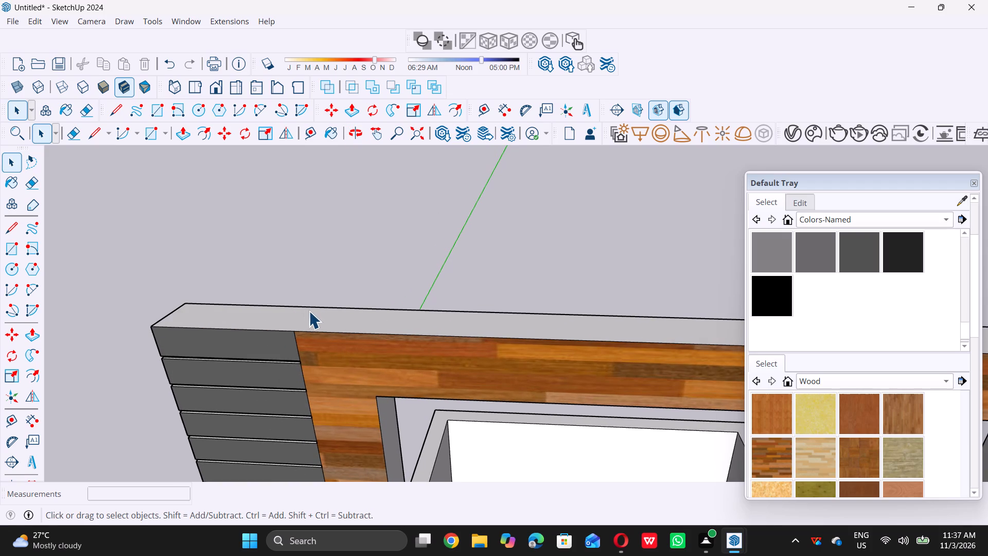
scroll(297, 314, "up", 7)
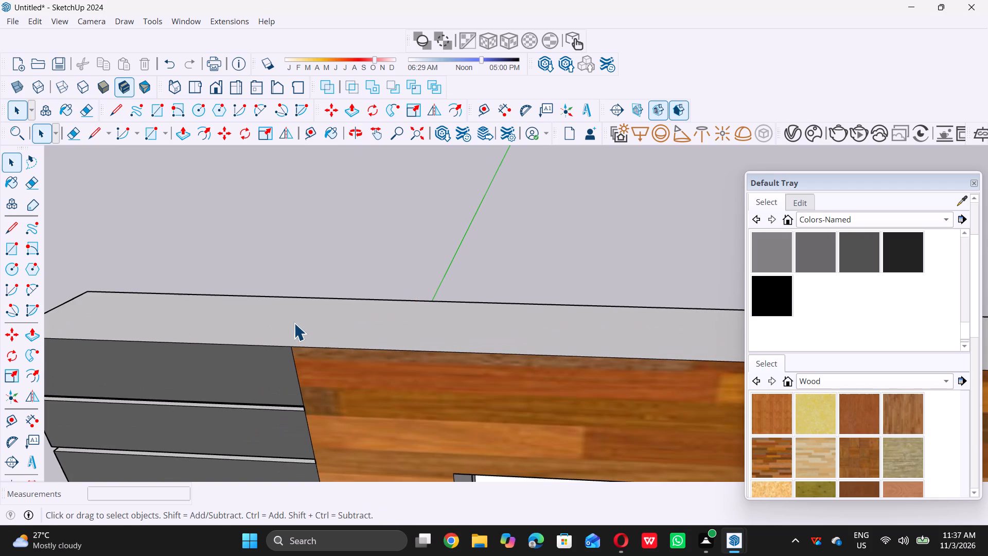
key("l")
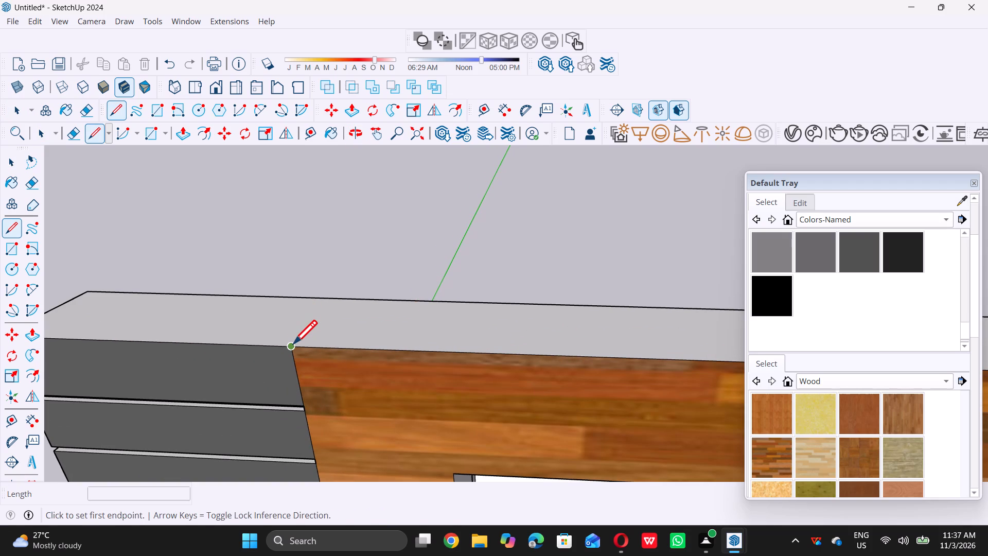
left_click(293, 343)
left_click(333, 300)
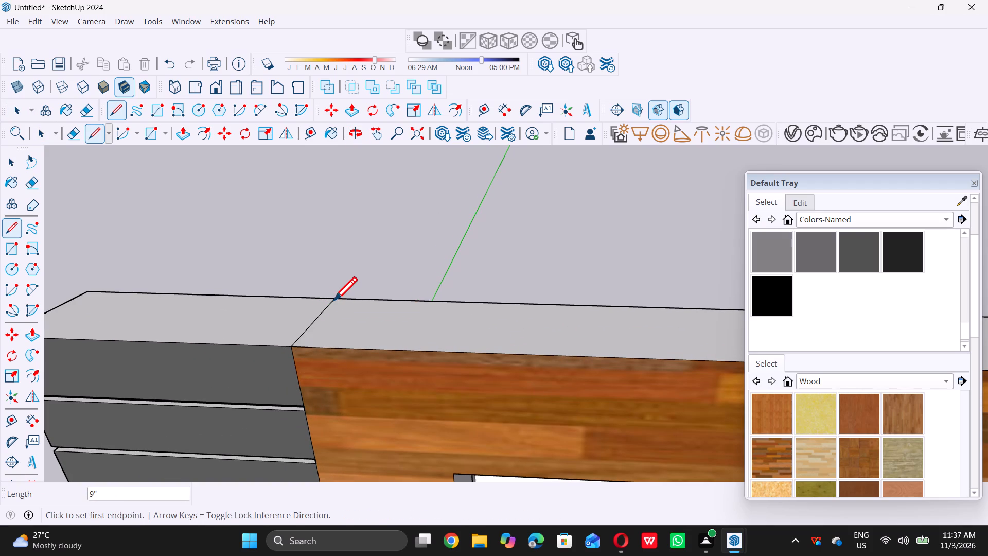
key("space")
Push/Pull the top face above the dark gray slatted strip upward by 2 feet.
scroll(363, 310, "down", 9)
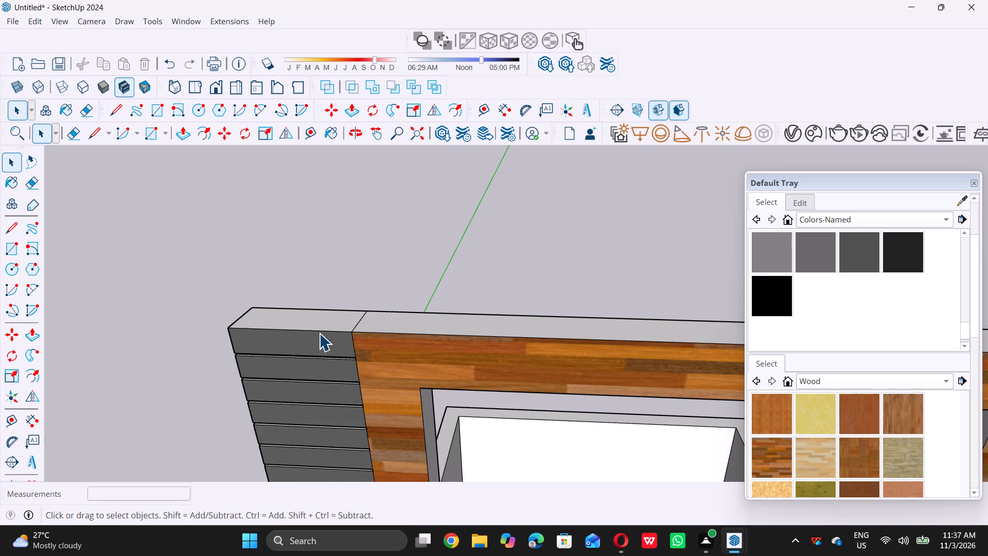
scroll(319, 333, "up", 7)
double_click(328, 312)
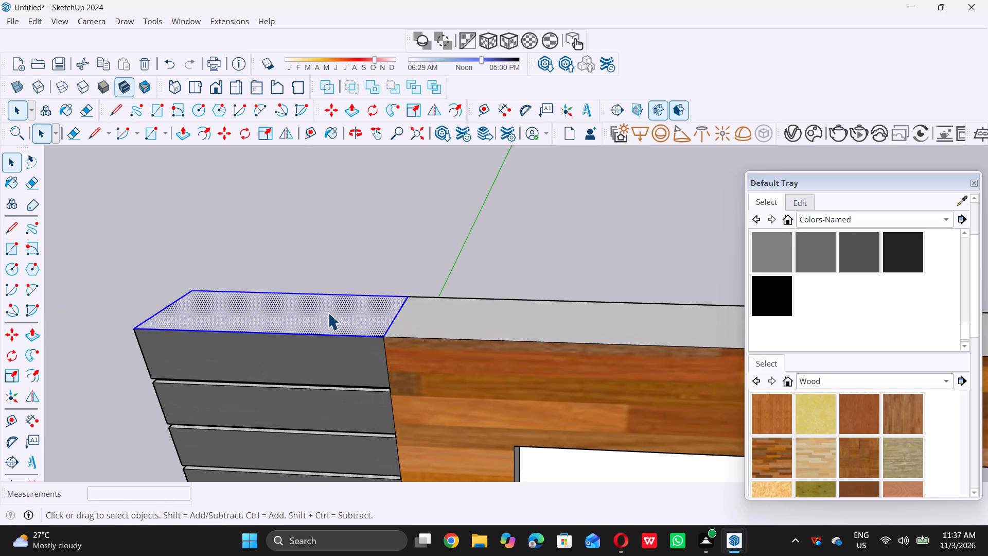
key("p")
left_click(328, 312)
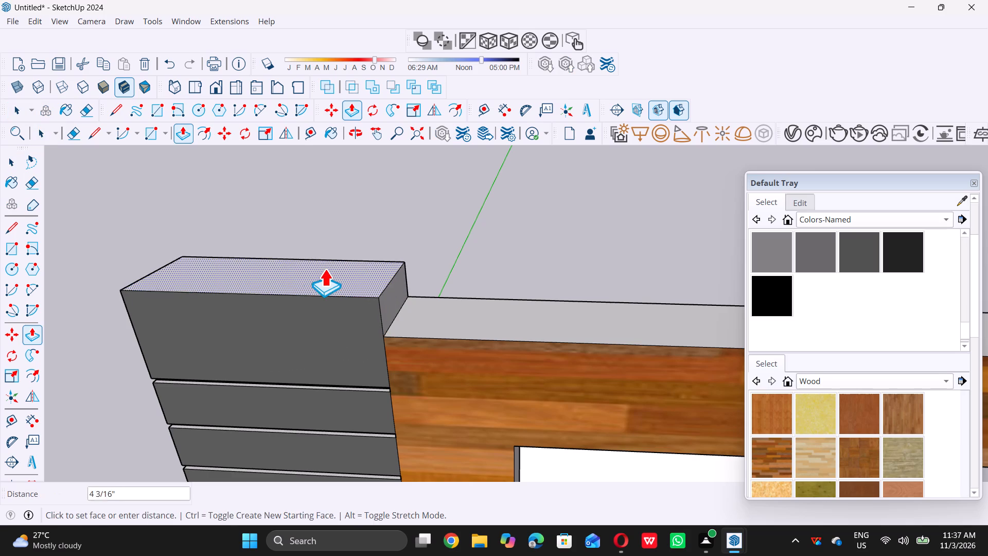
key("2")
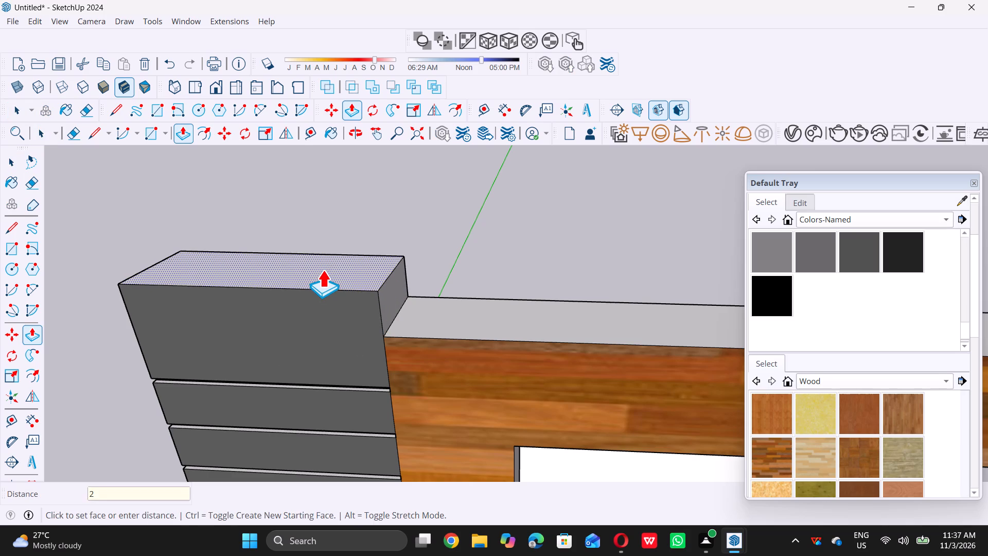
key("apostrophe")
key("Return")
key("space")
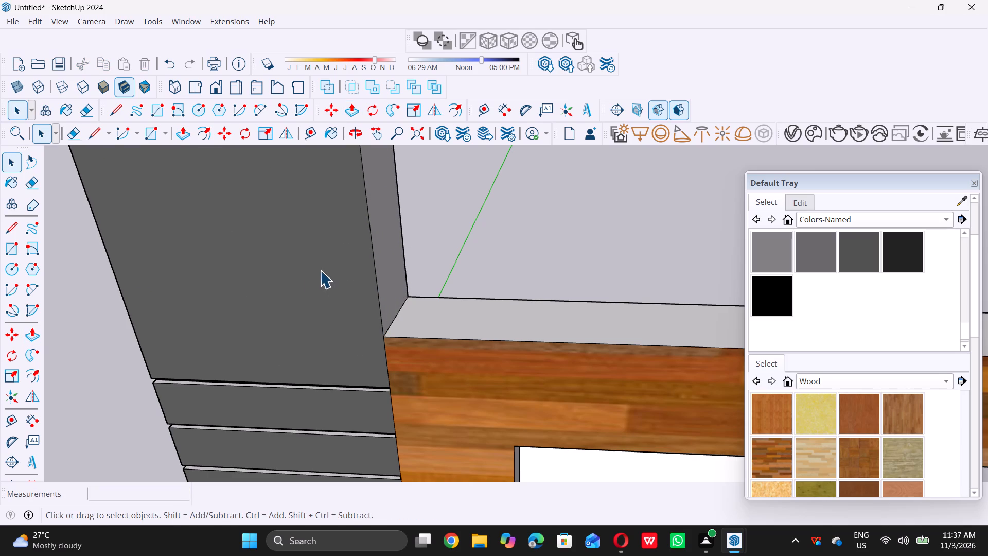
Extend the raised dark gray block over the wood panel by applying a 2-foot Push/Pull to its side face three times.
scroll(309, 305, "down", 14)
middle_click_drag(330, 337, 337, 251)
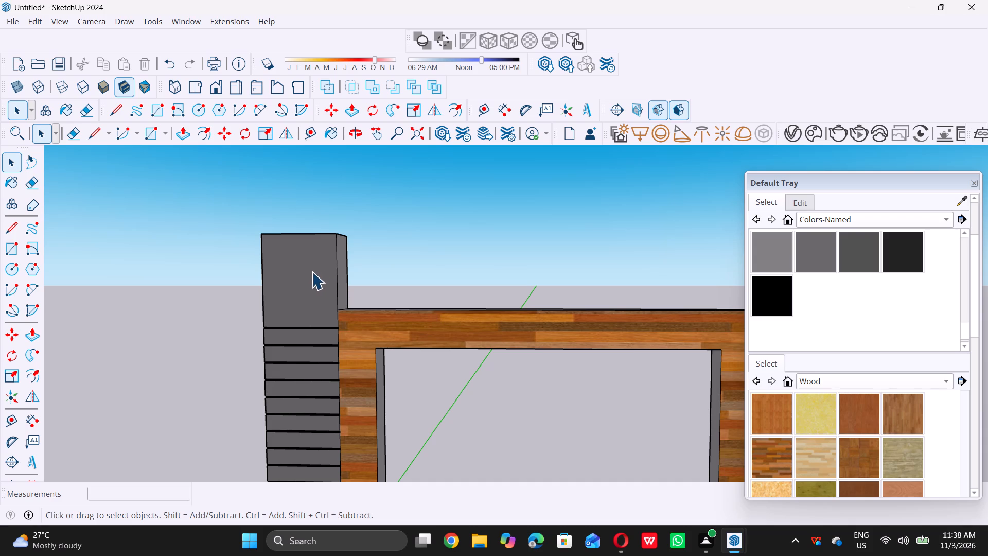
scroll(312, 272, "down", 5)
middle_click_drag(501, 292, 507, 339)
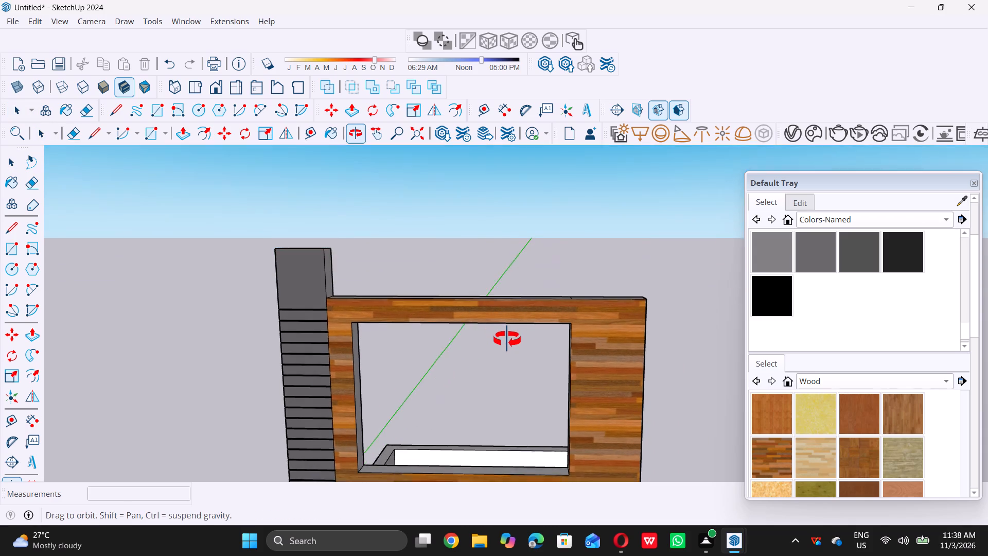
middle_click_drag(507, 339, 480, 332)
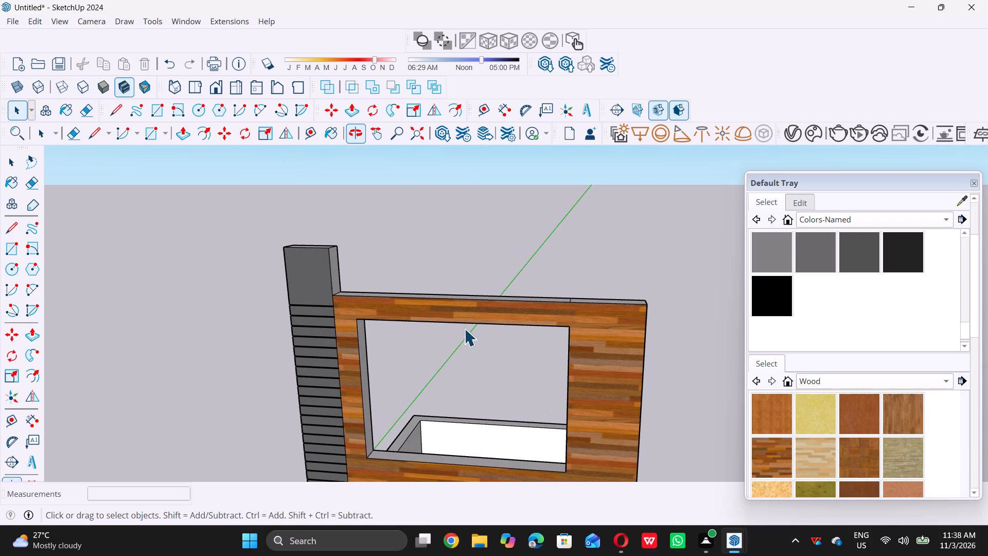
scroll(398, 283, "up", 5)
scroll(282, 270, "up", 4)
double_click(277, 272)
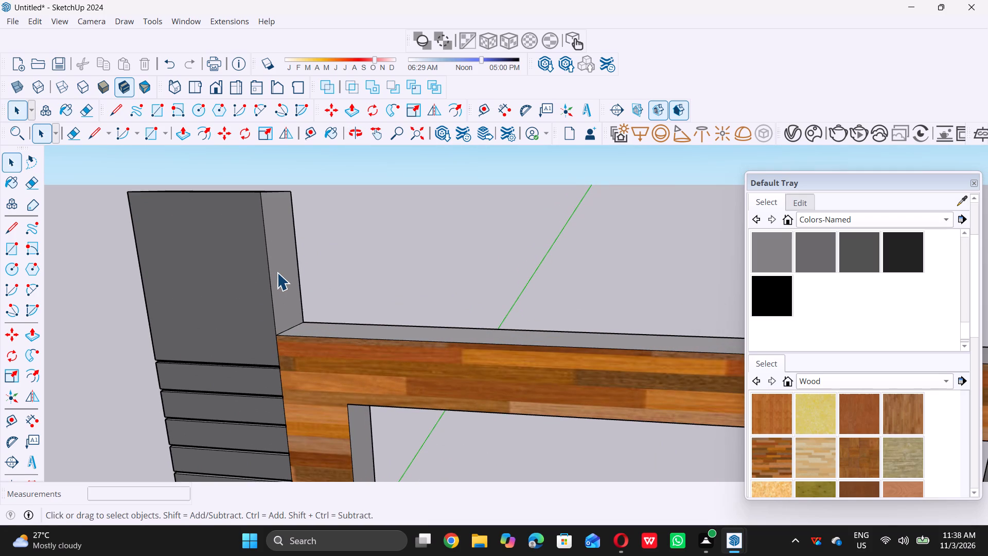
key("p")
double_click(277, 272)
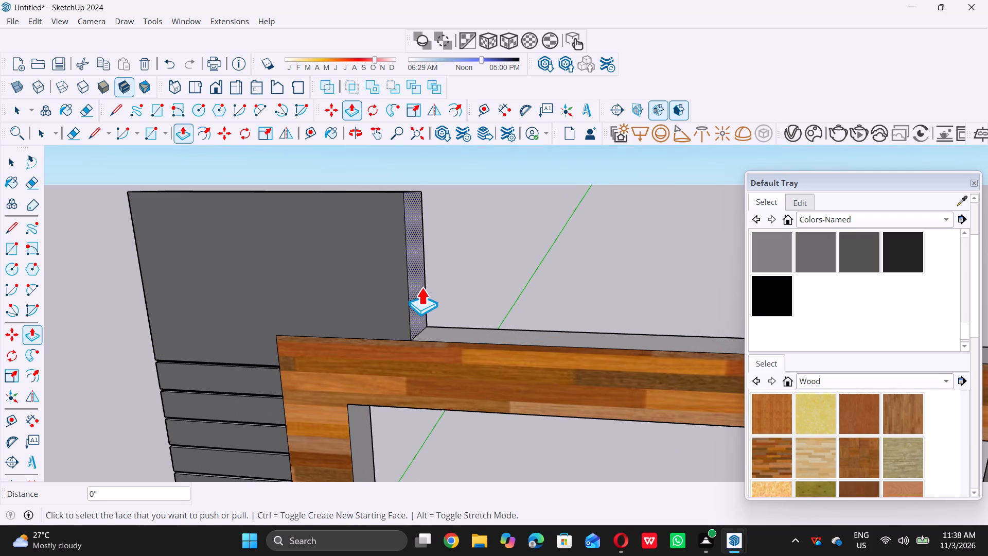
double_click(421, 287)
scroll(470, 293, "down", 12)
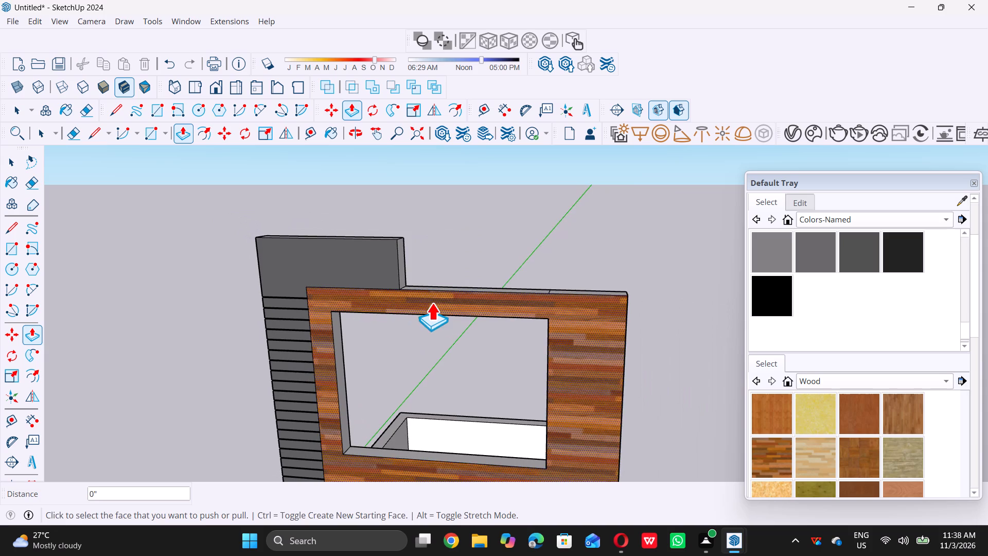
middle_click_drag(430, 302, 395, 306)
scroll(402, 279, "up", 5)
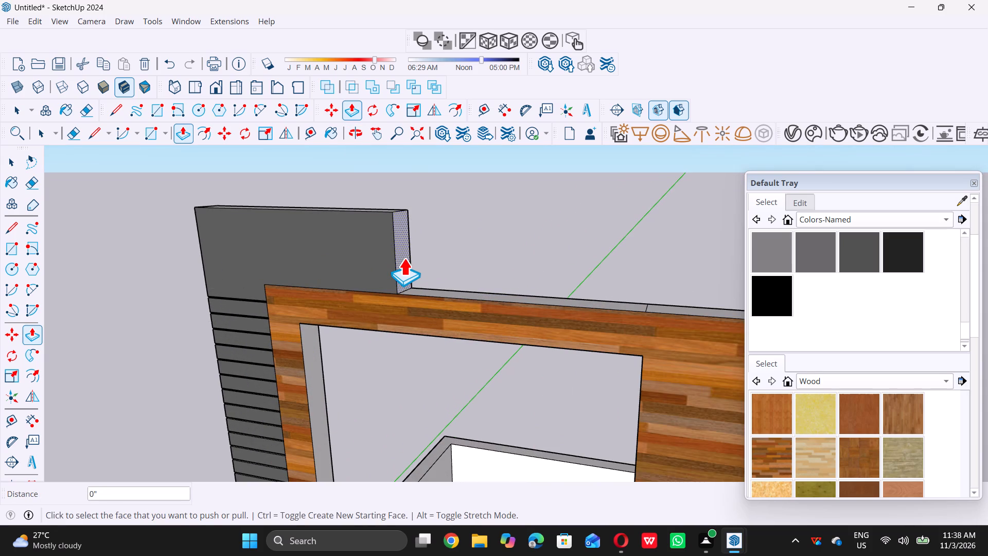
double_click(403, 258)
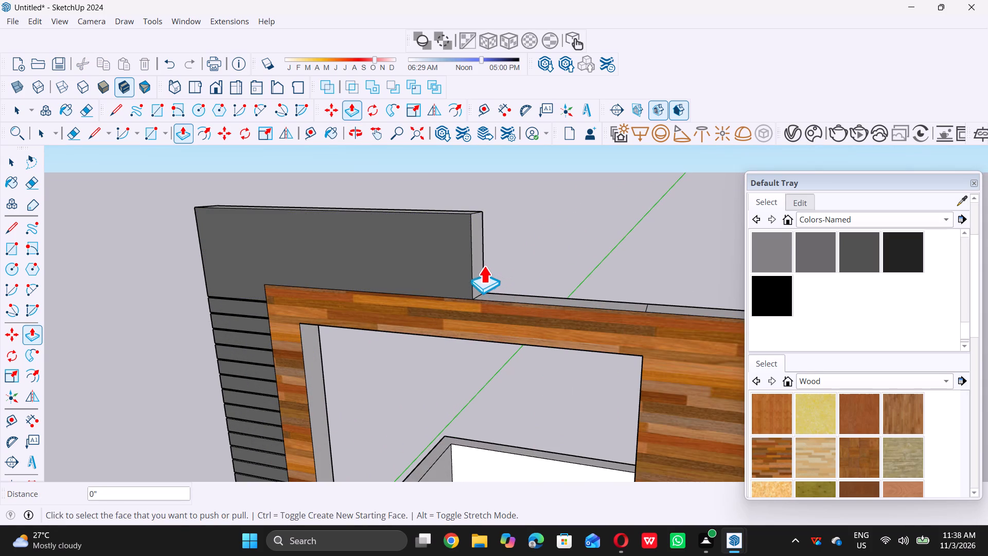
Push/Pull the dark gray block's side face about 3' 9" further, to the line aligned with the window opening's right edge.
scroll(484, 266, "up", 3)
left_click(472, 262)
scroll(563, 284, "down", 6)
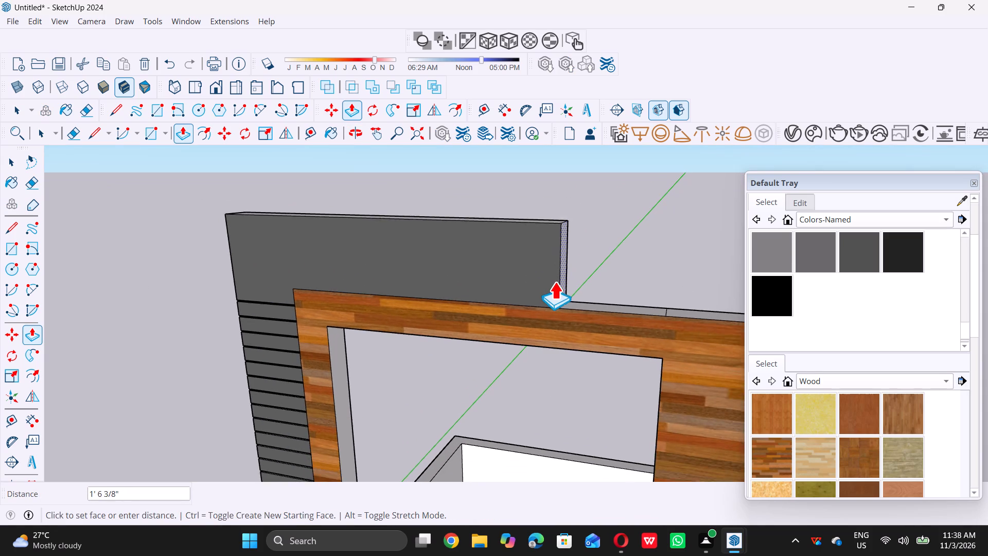
scroll(555, 282, "down", 3)
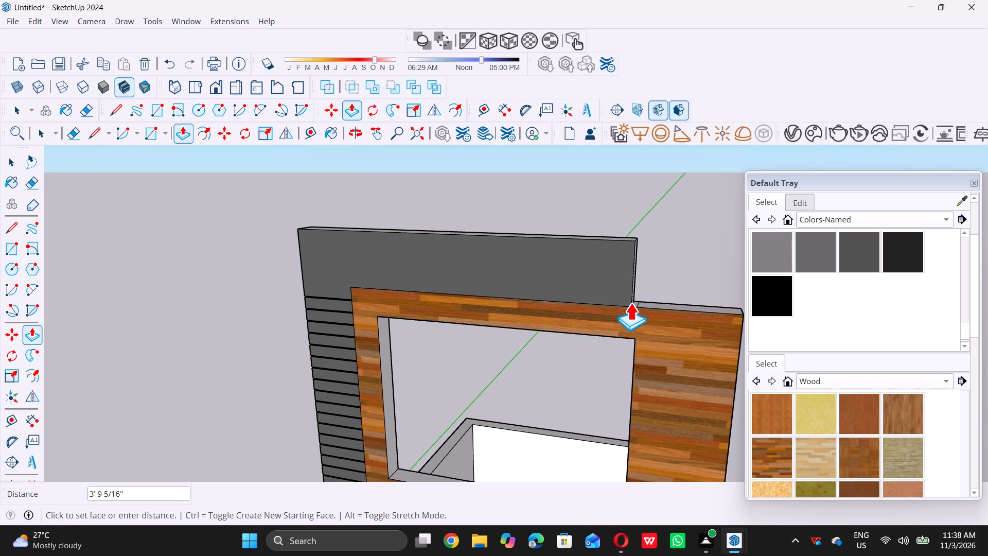
scroll(630, 303, "up", 4)
middle_click_drag(646, 311, 612, 312)
scroll(606, 316, "up", 4)
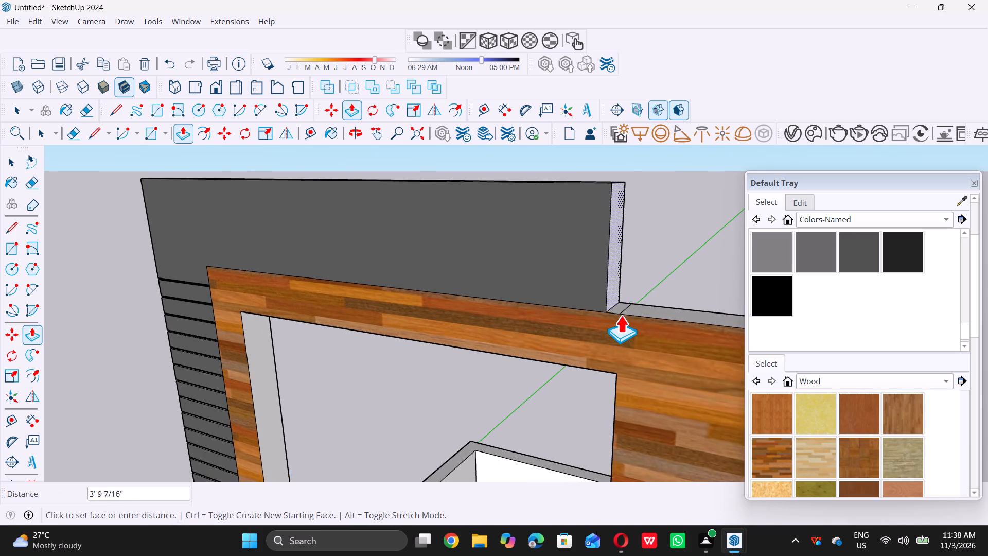
double_click(622, 314)
key("space")
Examine the extended dark gray parapet block and the upper wood panel from an angle and from the front.
scroll(590, 325, "down", 3)
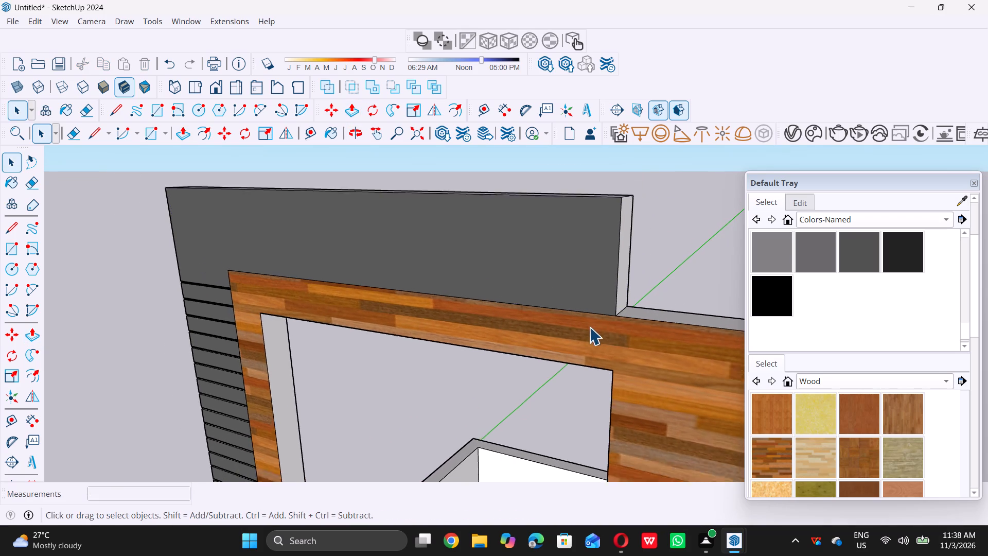
scroll(589, 327, "down", 15)
scroll(567, 385, "down", 5)
middle_click_drag(563, 393, 587, 367)
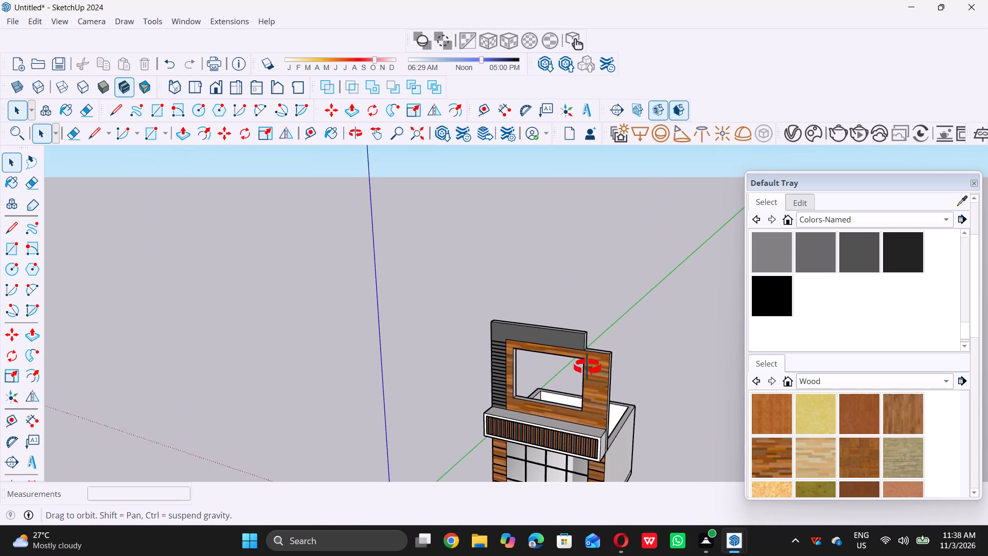
middle_click_drag(587, 367, 642, 343)
scroll(660, 314, "up", 4)
left_click(635, 309)
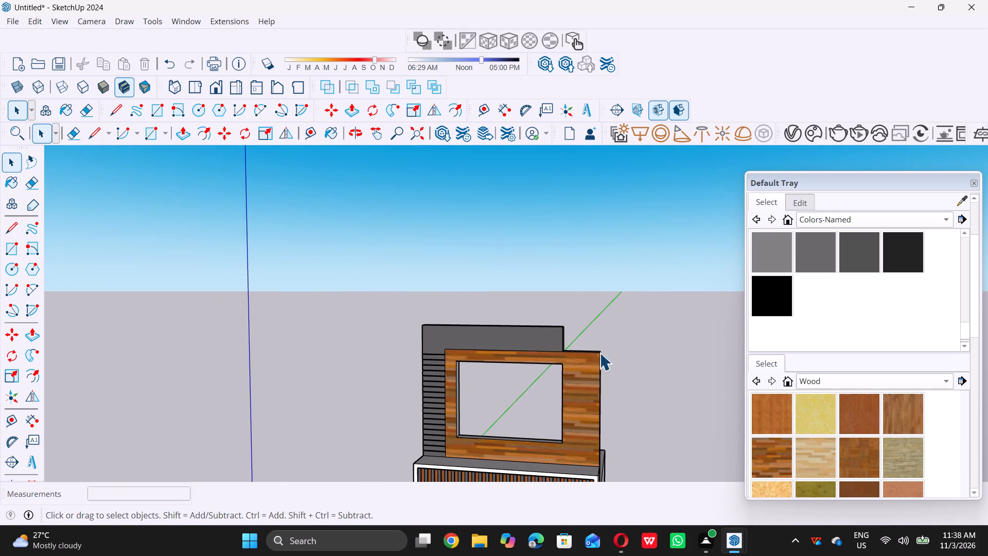
middle_click_drag(577, 365, 601, 359)
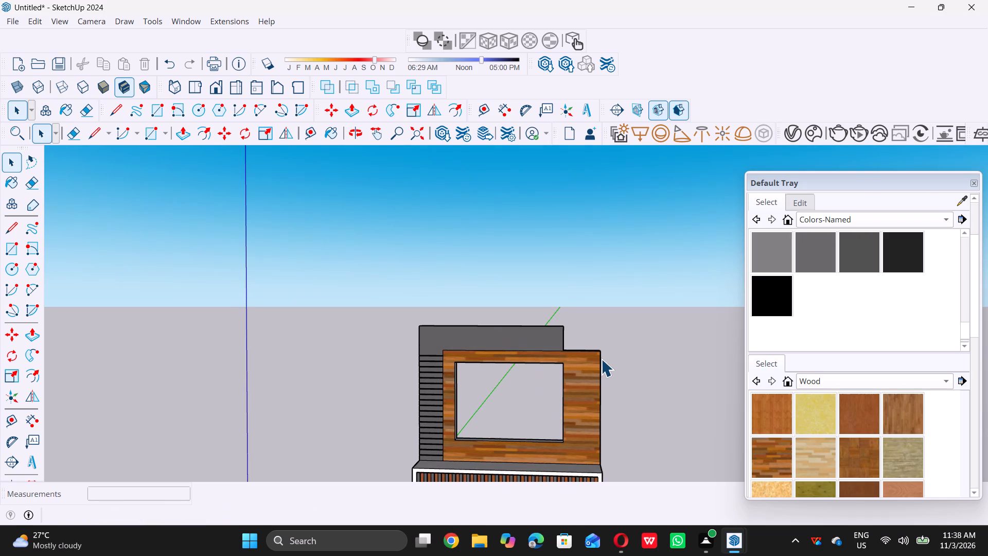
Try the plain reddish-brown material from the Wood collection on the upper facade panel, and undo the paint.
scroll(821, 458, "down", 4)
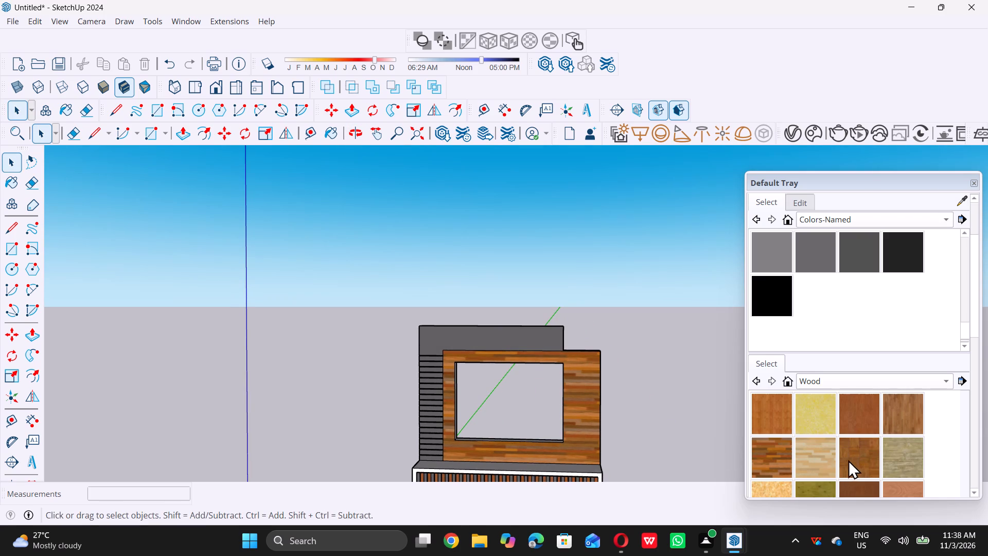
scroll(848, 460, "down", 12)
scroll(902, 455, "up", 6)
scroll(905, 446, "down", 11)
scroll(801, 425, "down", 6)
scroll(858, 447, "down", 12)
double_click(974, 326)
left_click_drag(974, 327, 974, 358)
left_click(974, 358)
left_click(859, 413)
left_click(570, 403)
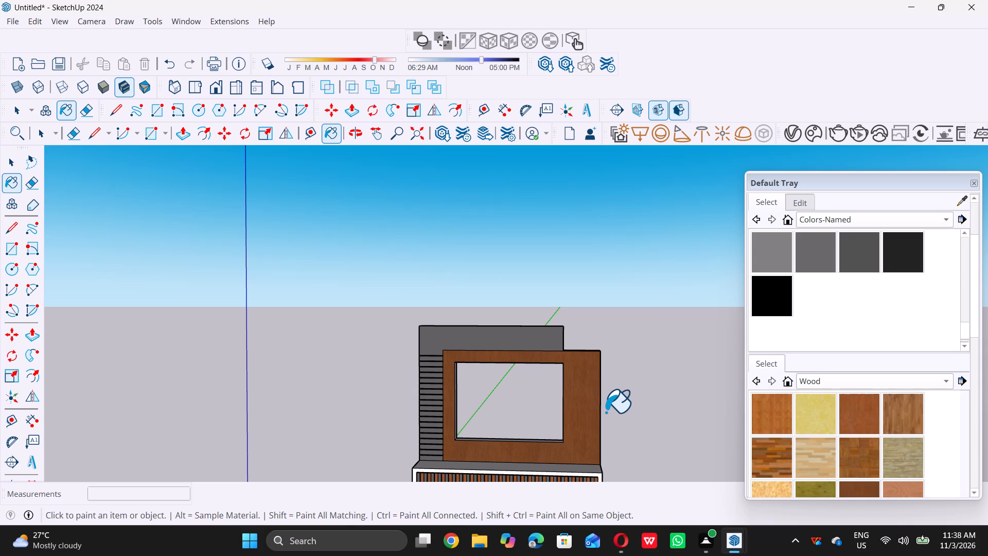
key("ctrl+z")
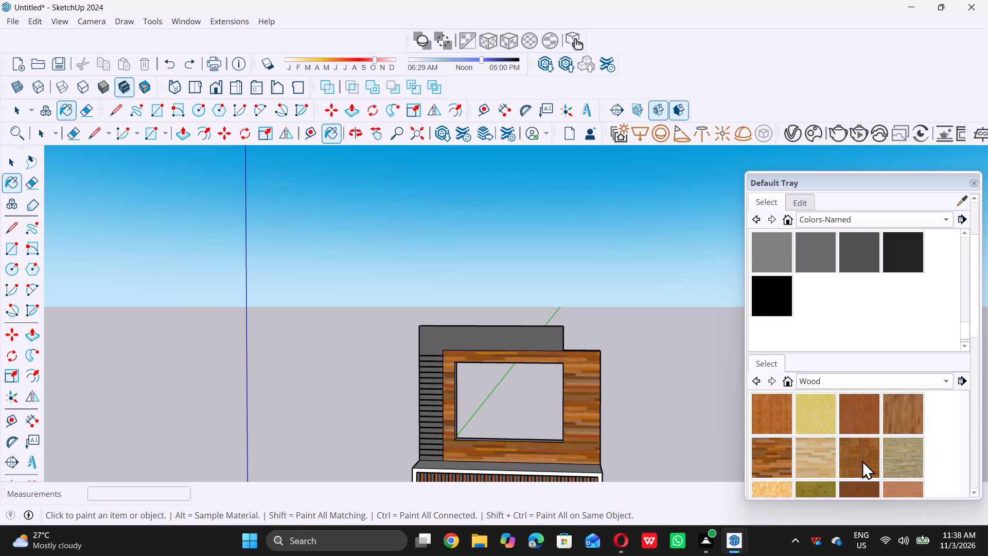
Pick the dark wood floor material from the Wood collection and apply it to the upper facade panel.
scroll(862, 460, "down", 3)
double_click(774, 454)
double_click(585, 409)
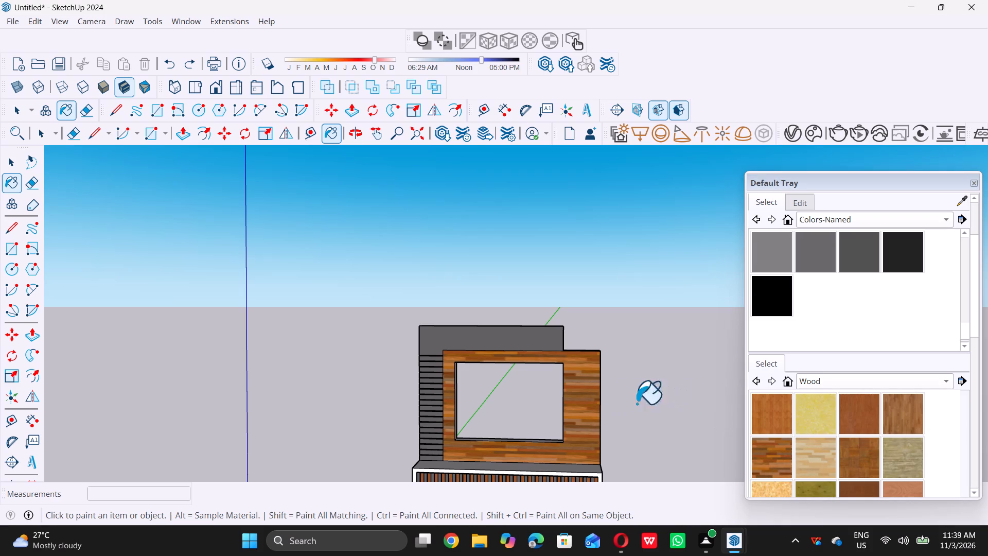
Darken the Wood_Floor_Dark.jpg material by setting its HLS lightness to 35.
scroll(788, 353, "up", 14)
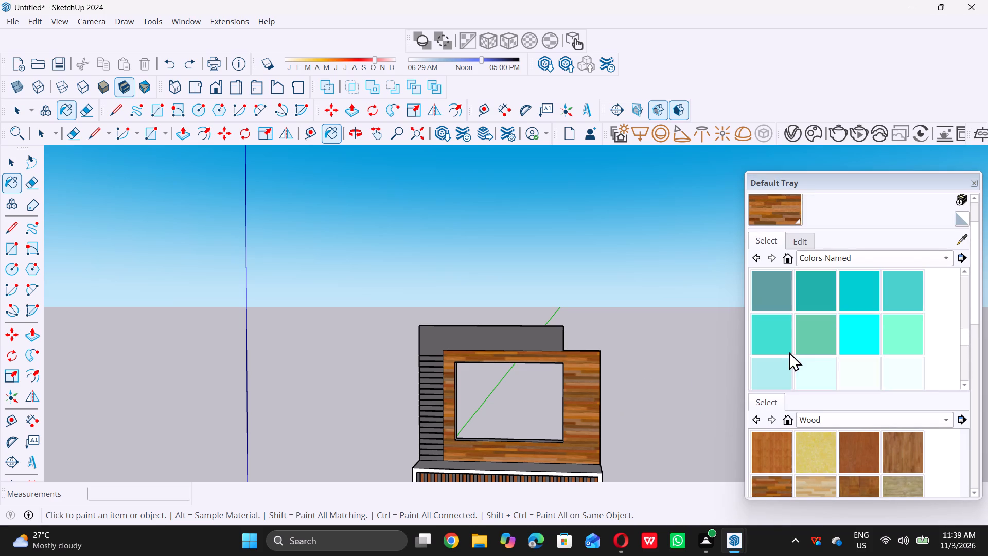
scroll(790, 333, "up", 4)
double_click(799, 245)
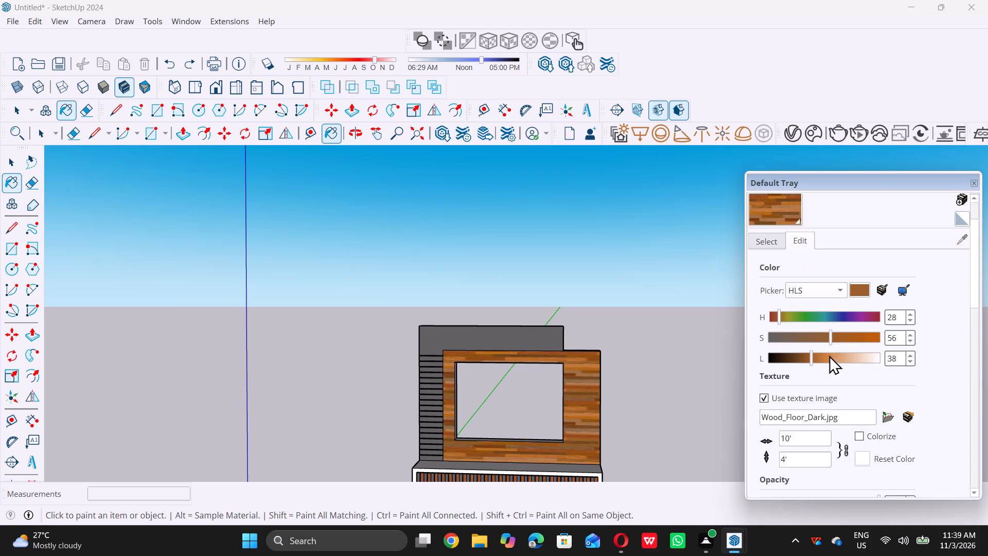
left_click_drag(810, 358, 809, 360)
left_click_drag(809, 360, 801, 362)
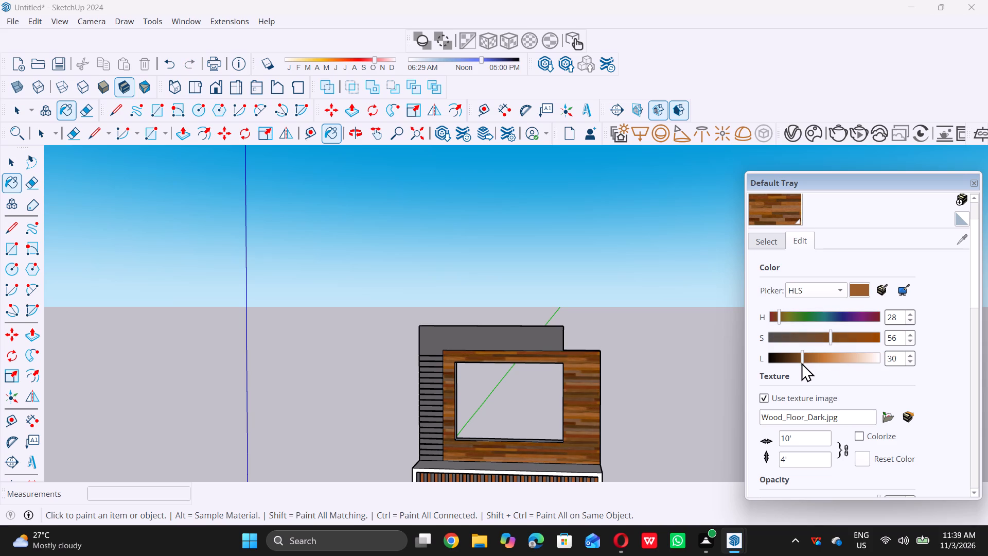
left_click_drag(801, 362, 808, 357)
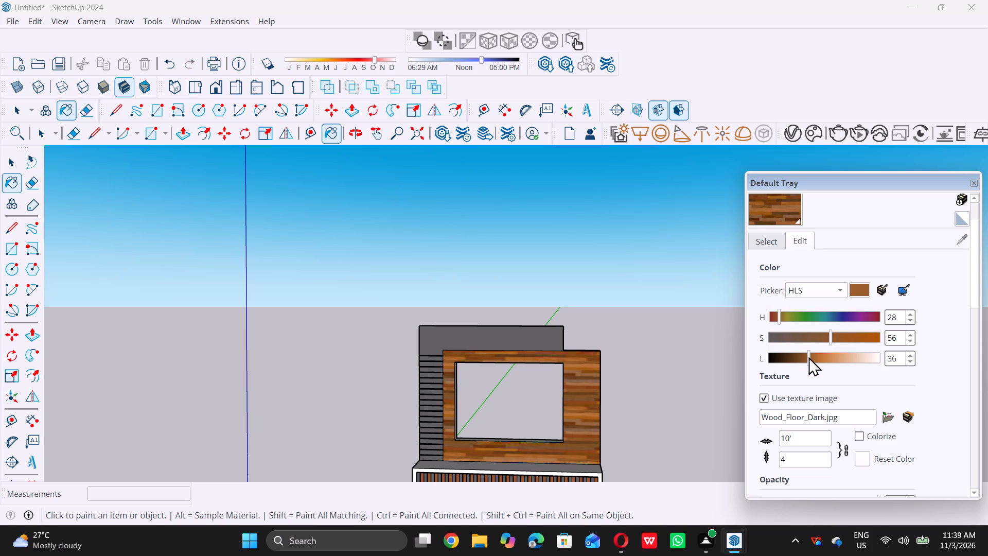
left_click_drag(808, 357, 835, 362)
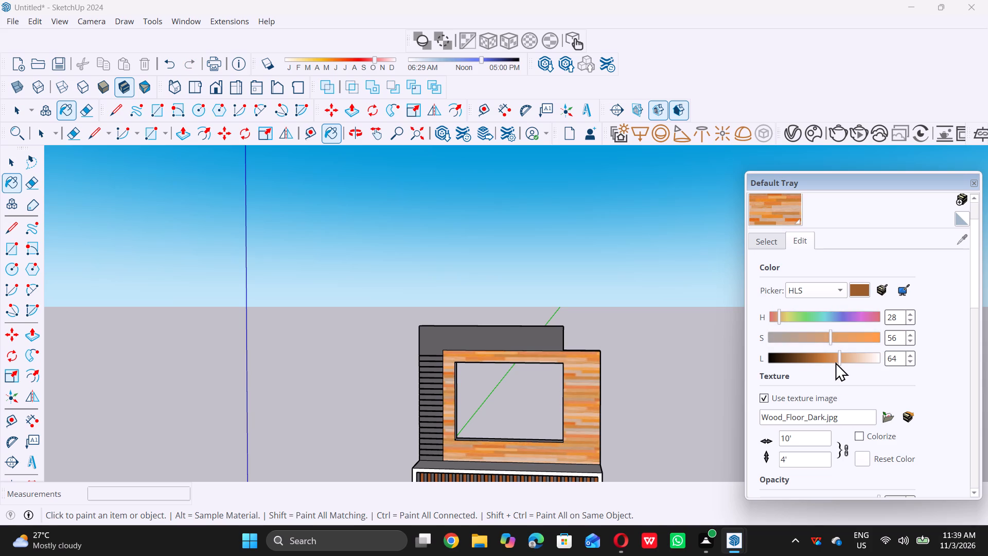
left_click_drag(835, 362, 799, 355)
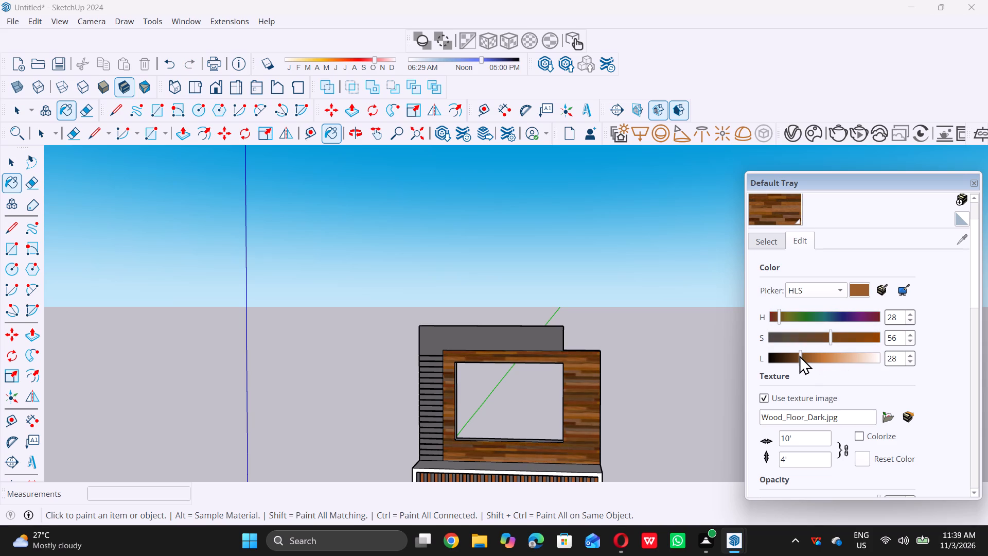
left_click_drag(799, 355, 811, 349)
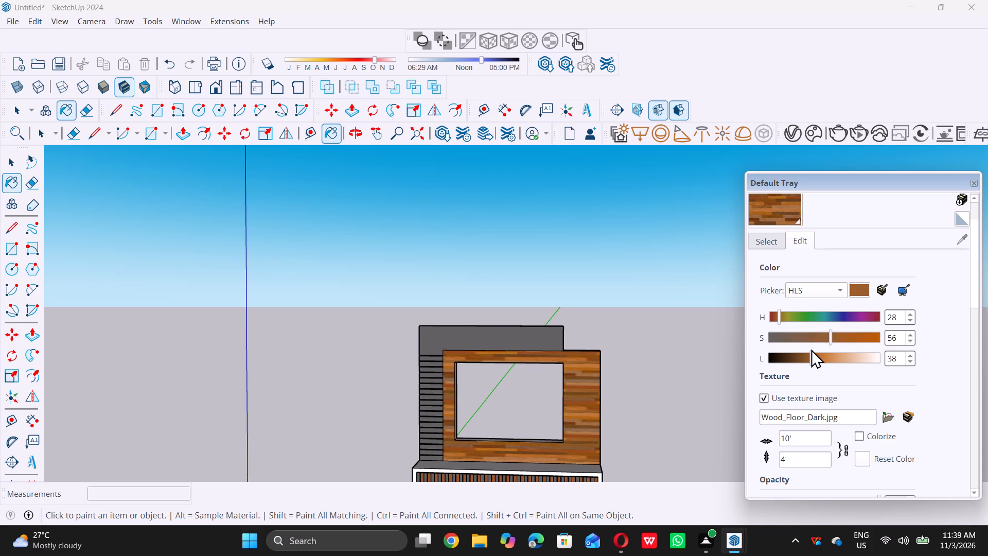
left_click_drag(811, 349, 807, 351)
left_click(807, 351)
Examine the darkened wood across the whole storefront from the front.
scroll(654, 360, "down", 3)
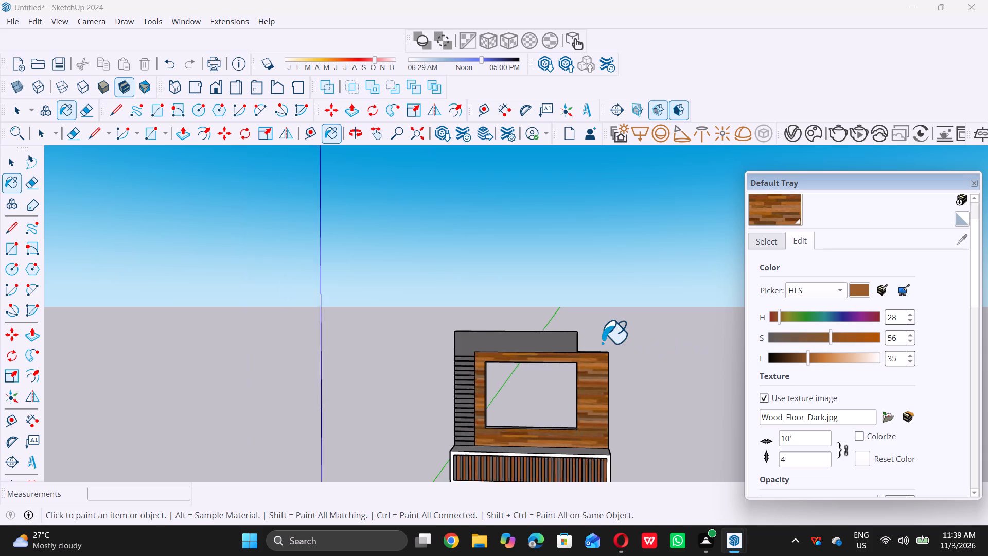
scroll(602, 343, "down", 11)
key("space")
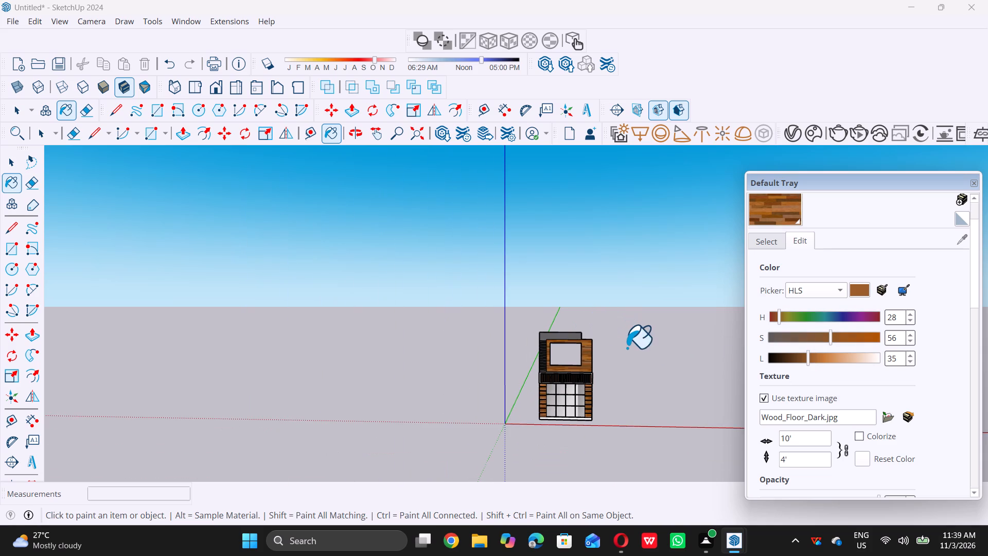
middle_click_drag(602, 362, 602, 379)
scroll(599, 372, "up", 8)
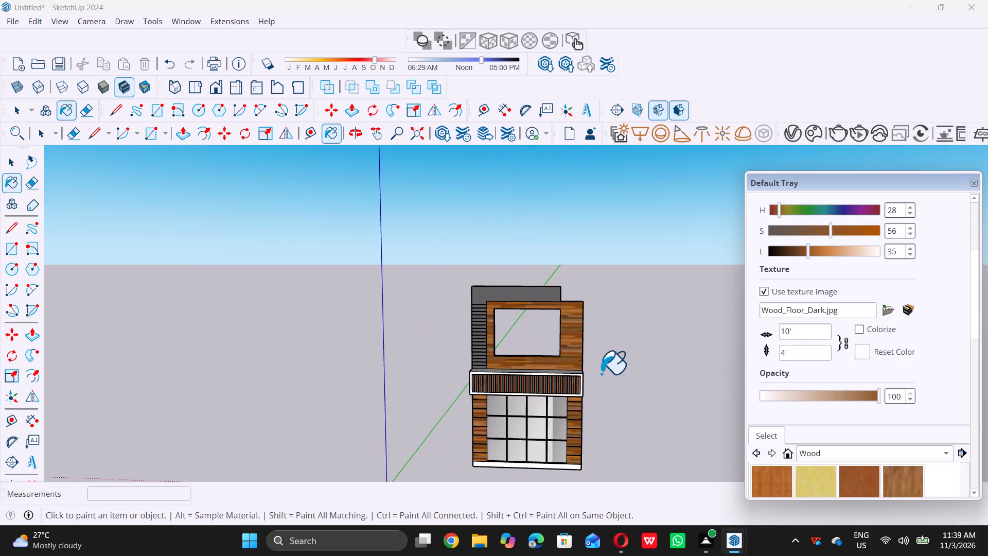
key("space")
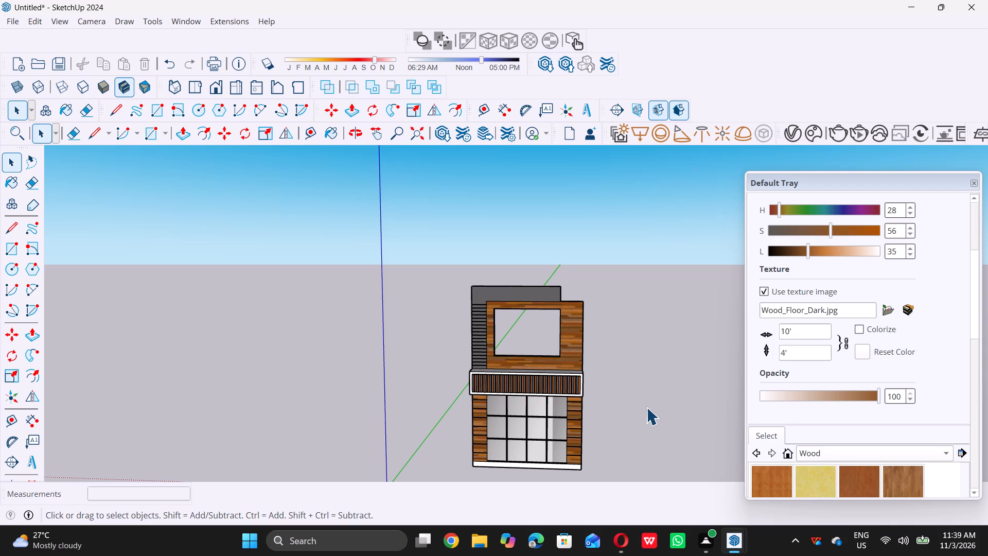
Push/pull the short end face of the dark gray parapet block out to the facade's full width, undoing any extra extrusion.
middle_click_drag(560, 285, 559, 286)
middle_click_drag(559, 286, 534, 354)
scroll(566, 303, "up", 14)
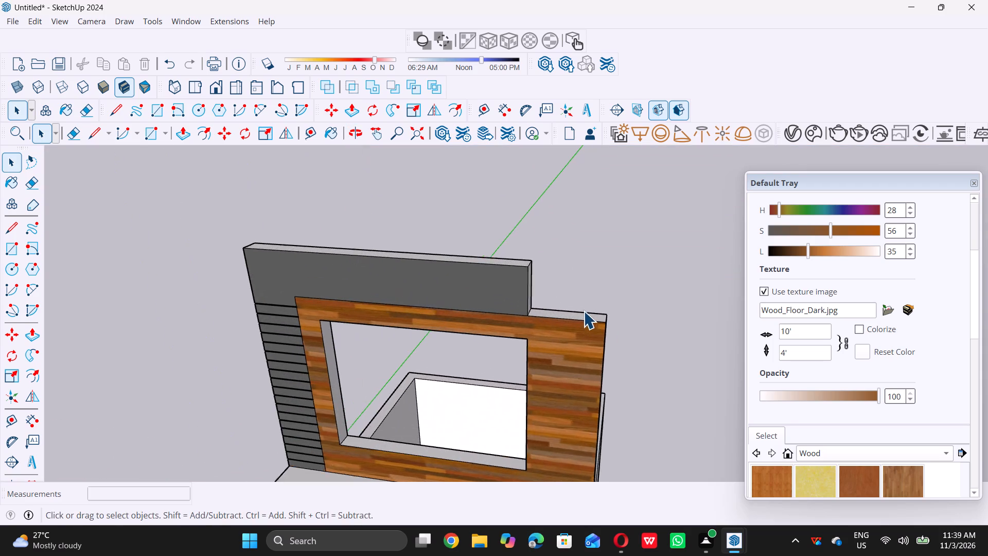
scroll(584, 311, "up", 4)
scroll(533, 319, "up", 5)
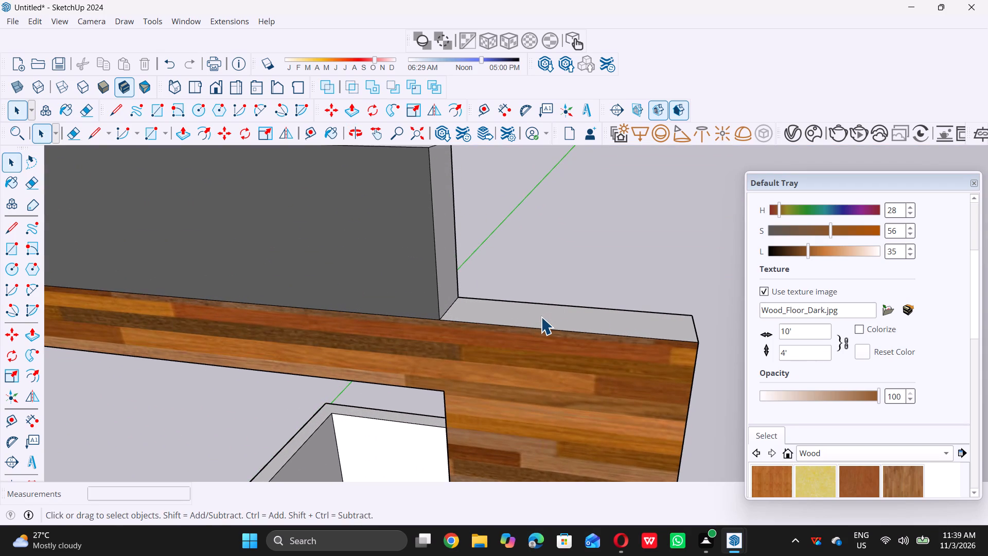
scroll(502, 321, "down", 5)
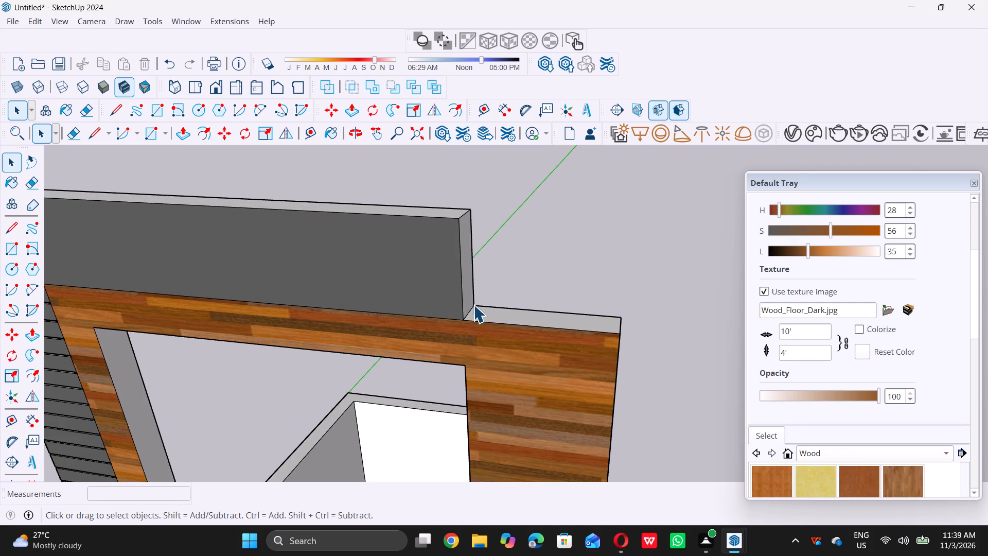
scroll(467, 290, "up", 3)
triple_click(468, 289)
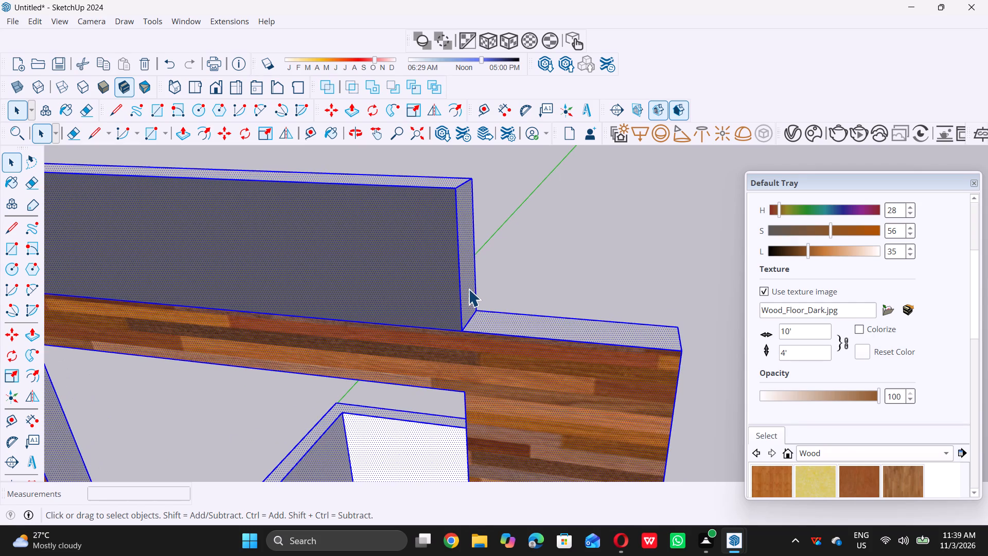
double_click(537, 263)
left_click(470, 285)
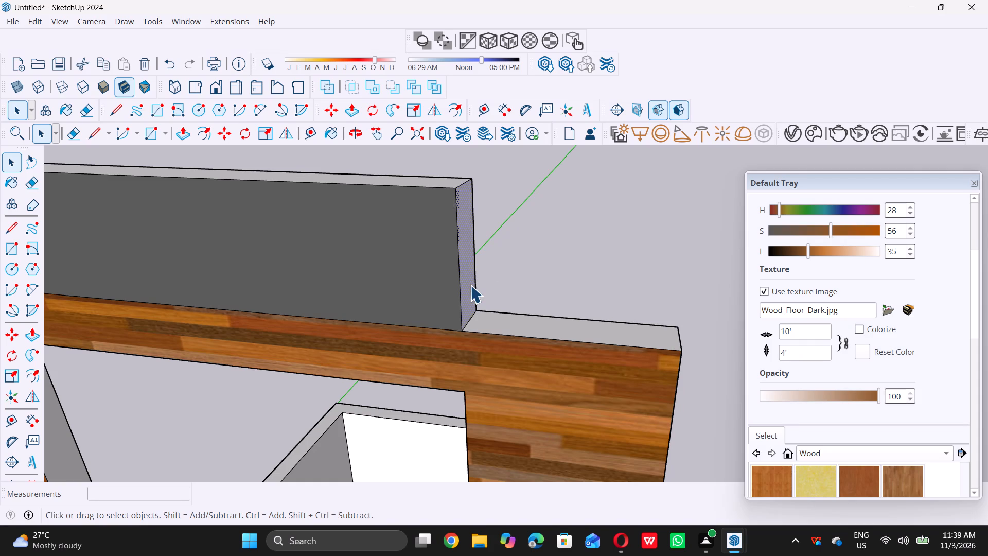
scroll(470, 285, "down", 2)
key("p")
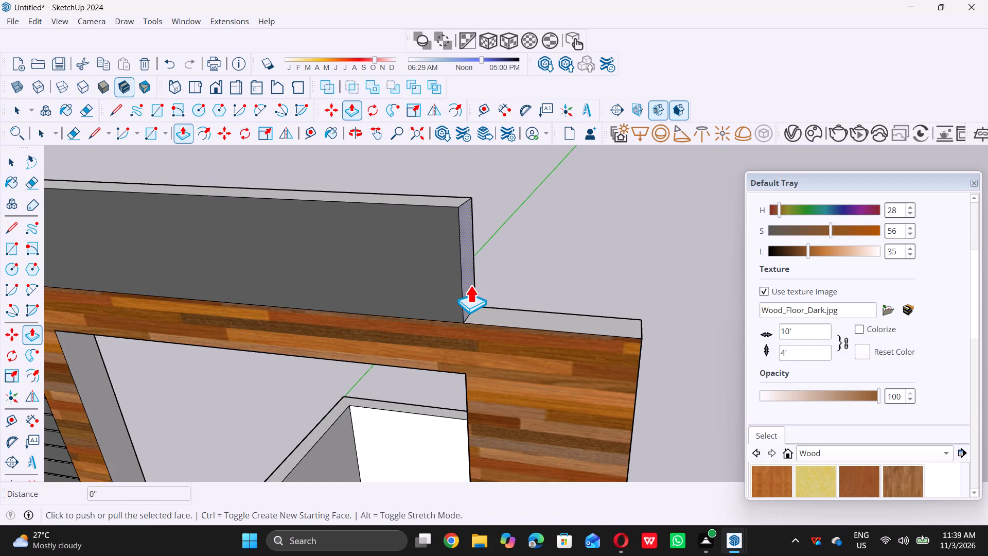
triple_click(470, 285)
left_click(470, 285)
key("ctrl+z")
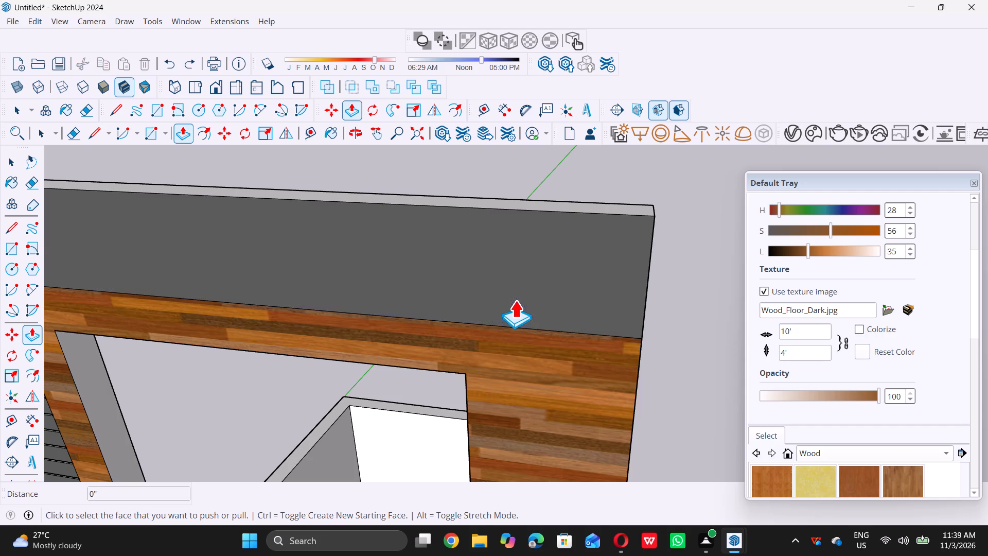
key("space")
Draw a 3' vertical line from the facade opening's upper corner to the top edge of the gray parapet.
scroll(616, 350, "down", 6)
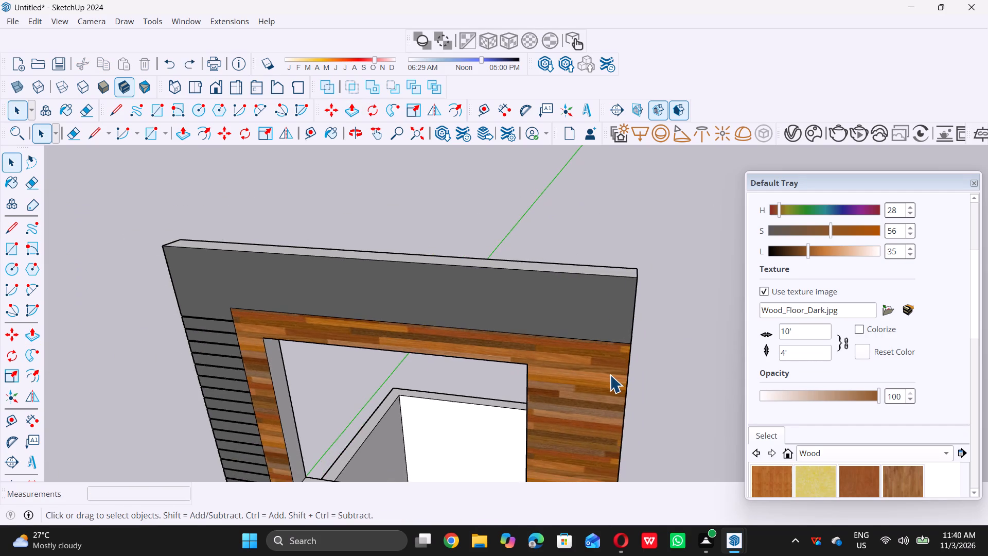
scroll(610, 375, "down", 6)
middle_click_drag(603, 371, 613, 263)
scroll(577, 311, "up", 5)
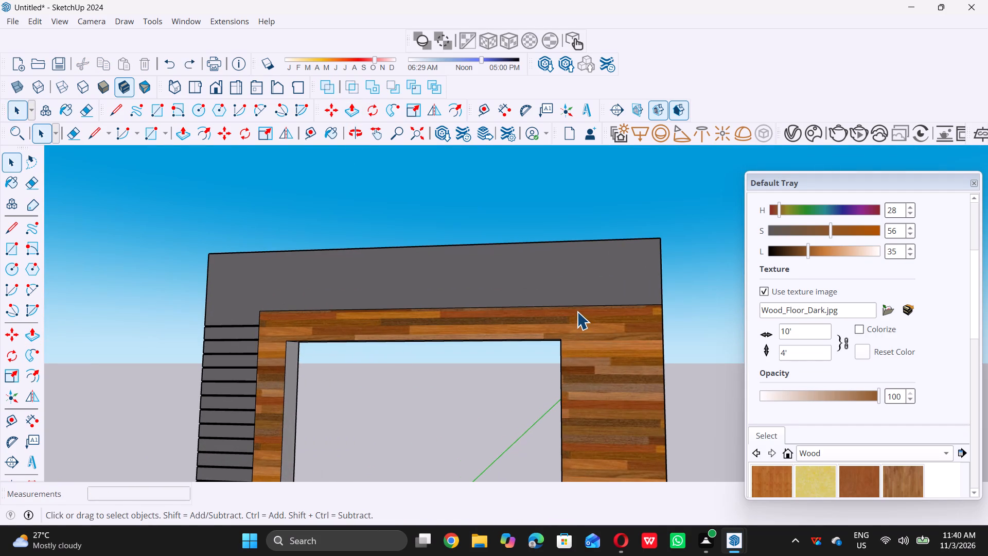
key("l")
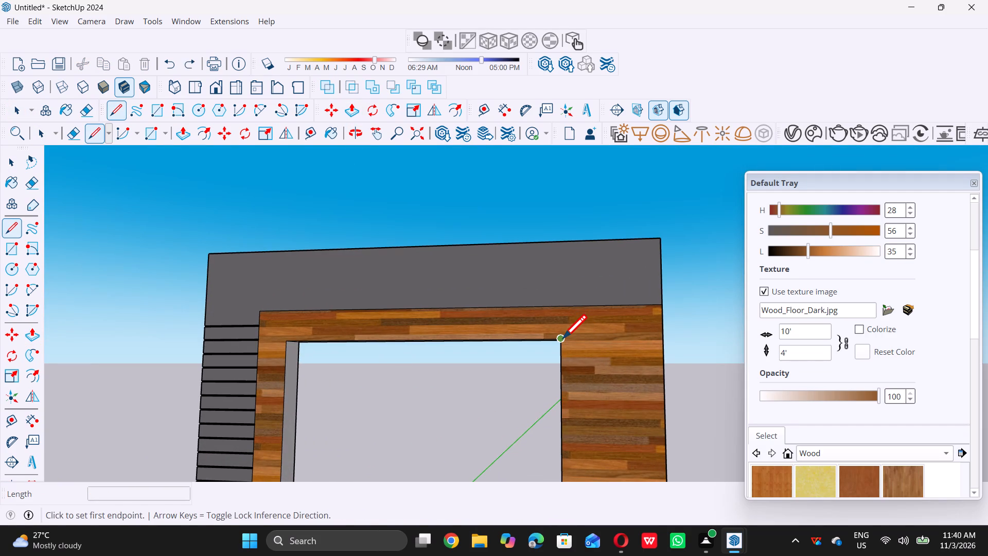
left_click(563, 338)
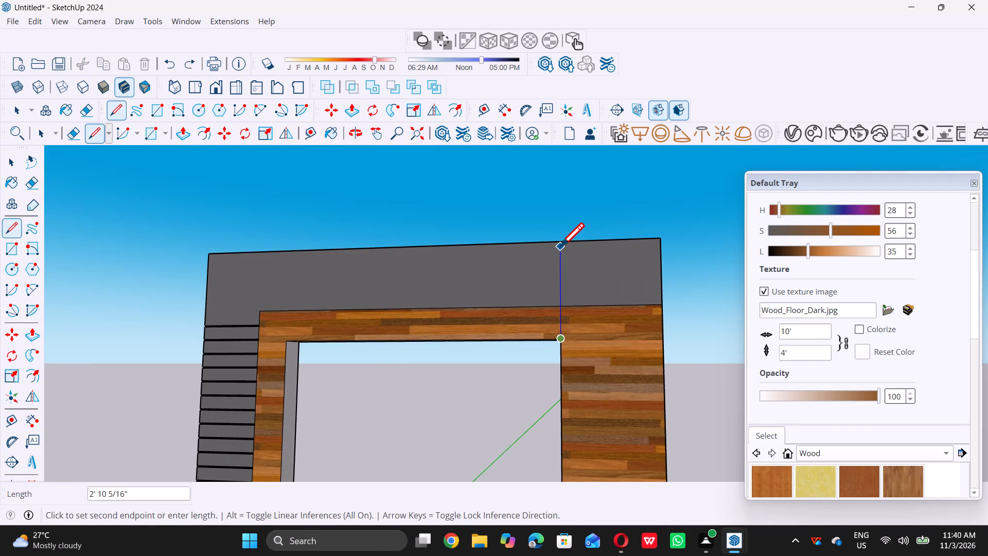
triple_click(563, 242)
key("space")
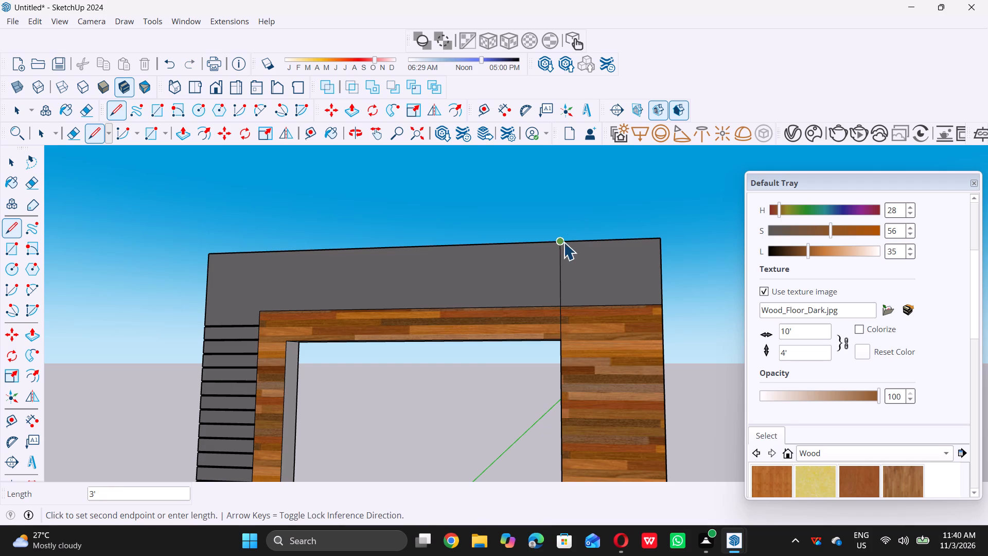
Draw a 9" line across the parapet's top face from the vertical line's upper end to the back edge.
scroll(563, 242, "down", 5)
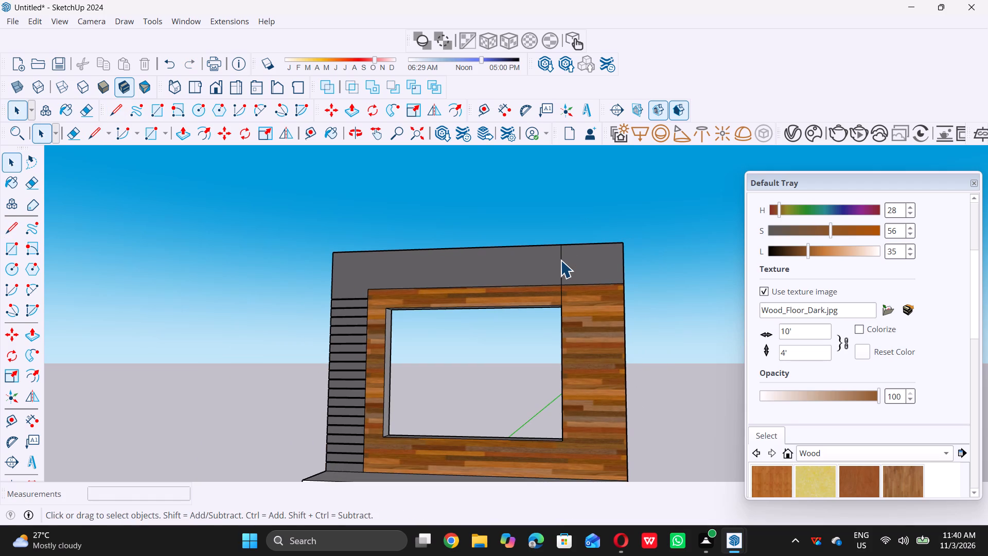
scroll(559, 265, "down", 4)
middle_click_drag(571, 246, 572, 336)
scroll(594, 243, "up", 3)
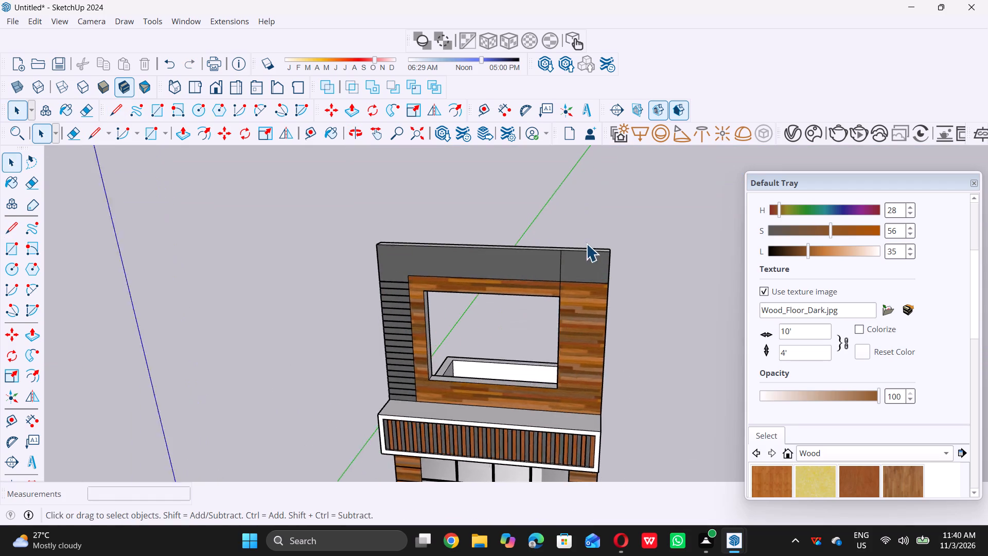
scroll(586, 244, "up", 6)
middle_click_drag(557, 248, 541, 271)
middle_click(541, 271)
scroll(541, 271, "up", 1)
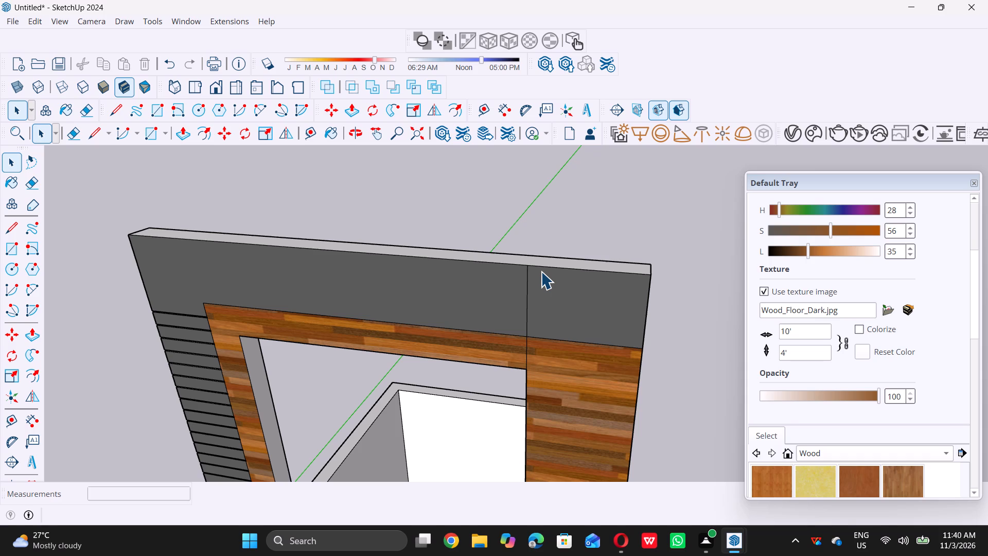
middle_click_drag(533, 273, 516, 288)
scroll(513, 278, "up", 7)
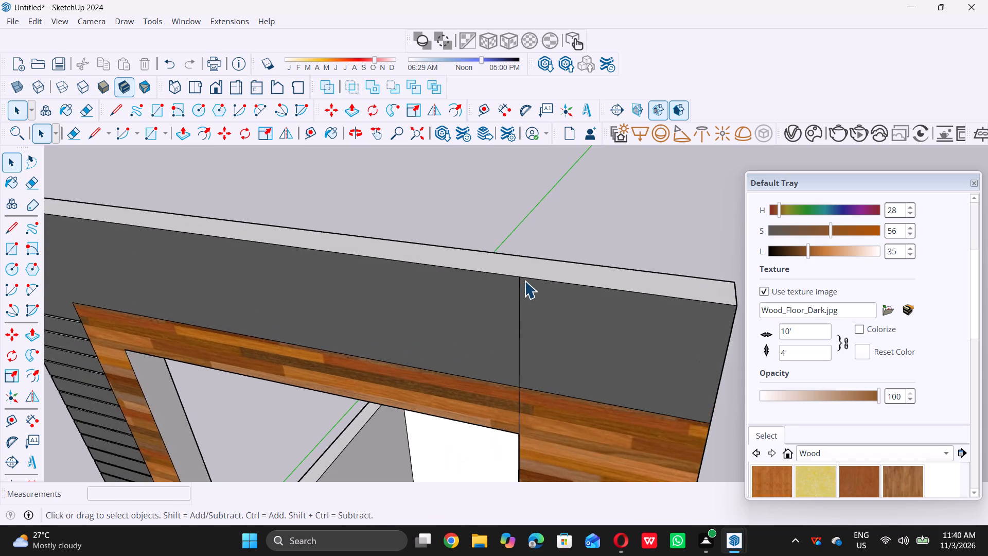
scroll(524, 281, "up", 3)
key("l")
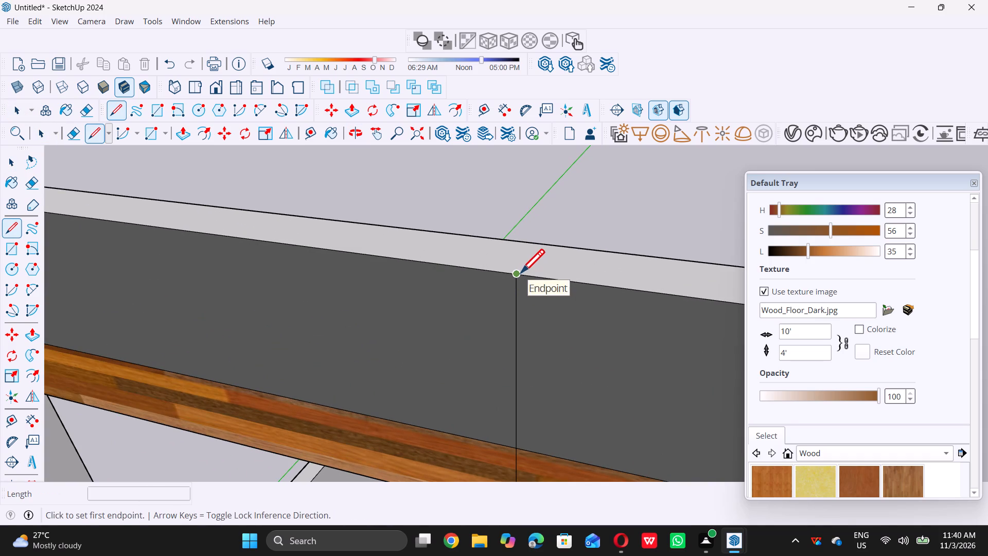
double_click(520, 271)
left_click(540, 241)
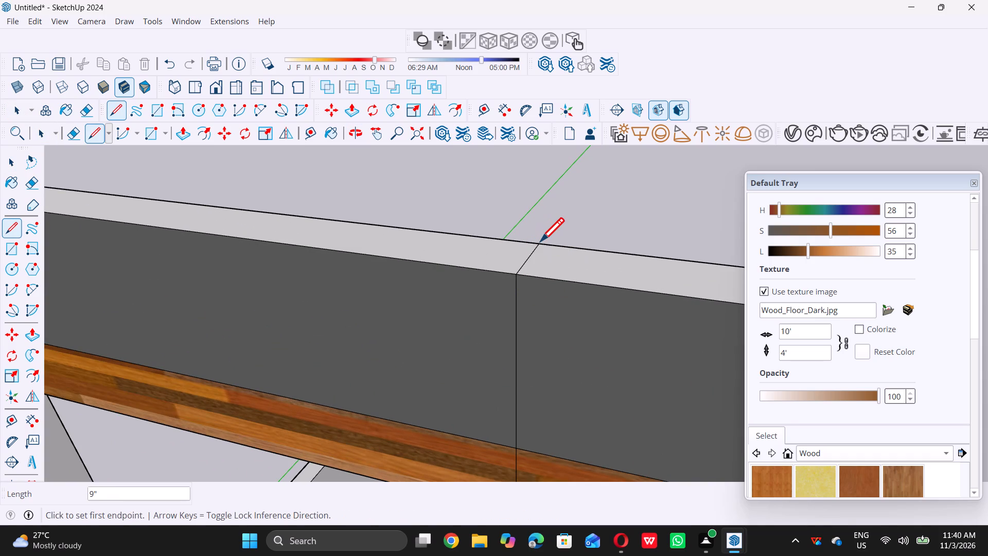
key("space")
Examine the divided parapet and the upper wood panel against the whole storefront from the front and above.
scroll(535, 251, "down", 13)
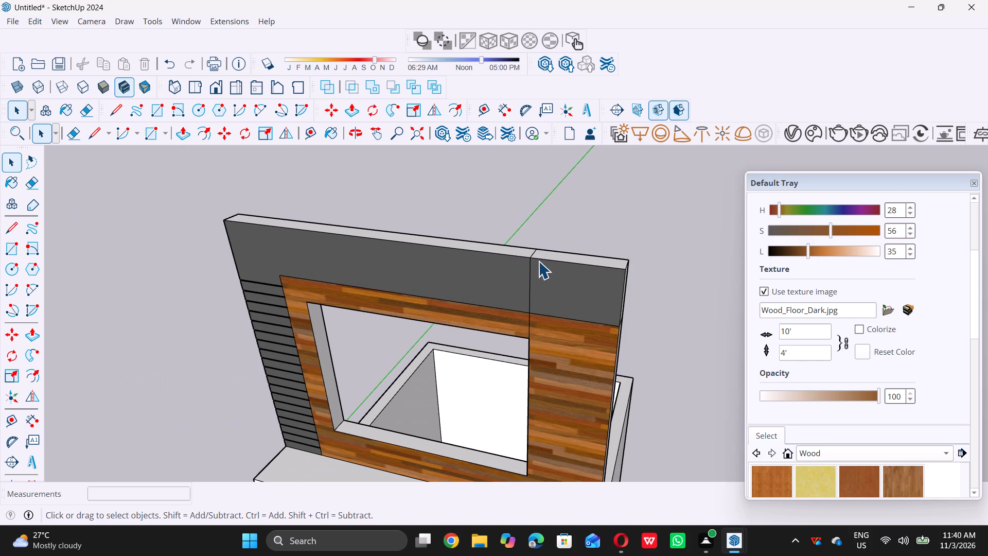
scroll(538, 261, "down", 10)
middle_click_drag(564, 304, 598, 220)
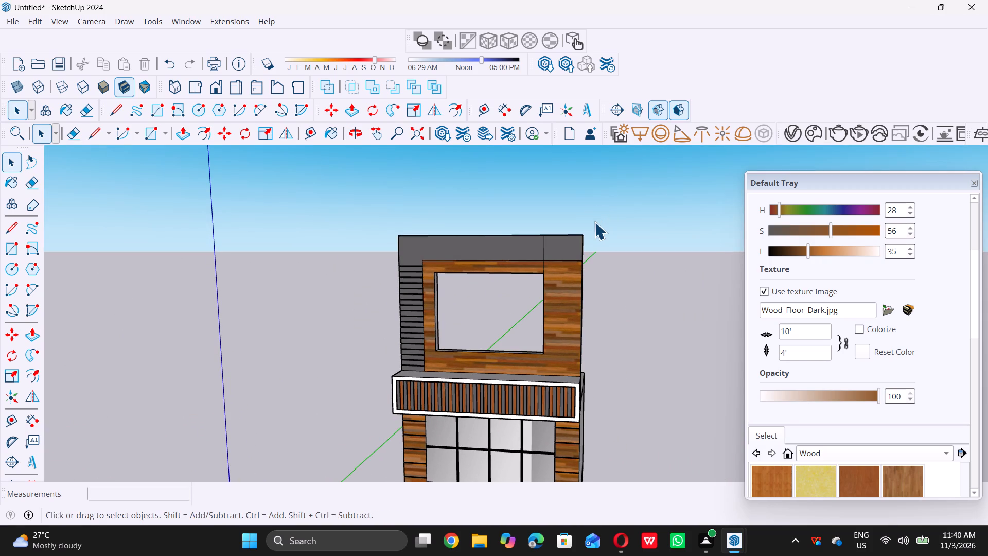
middle_click_drag(571, 222, 533, 274)
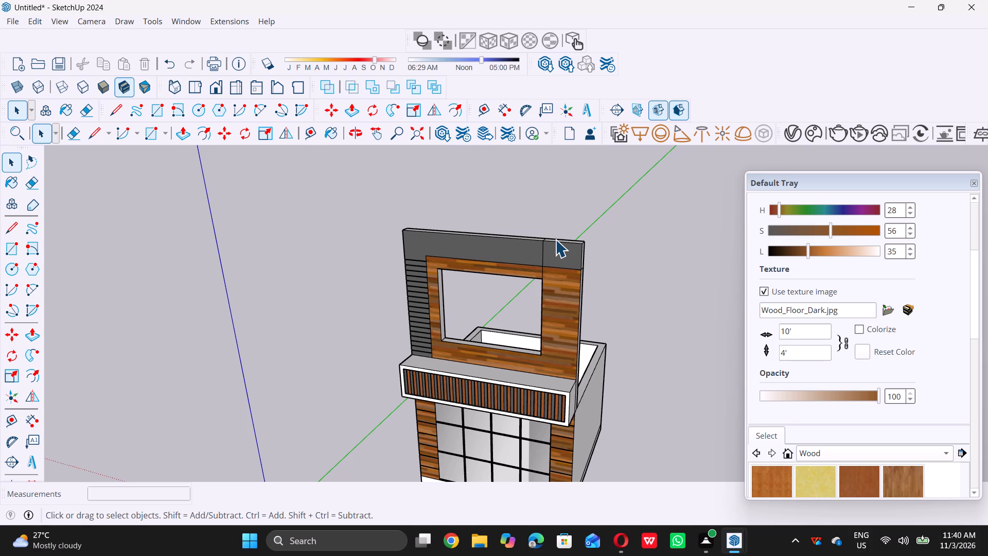
scroll(555, 239, "down", 5)
middle_click_drag(557, 264, 577, 248)
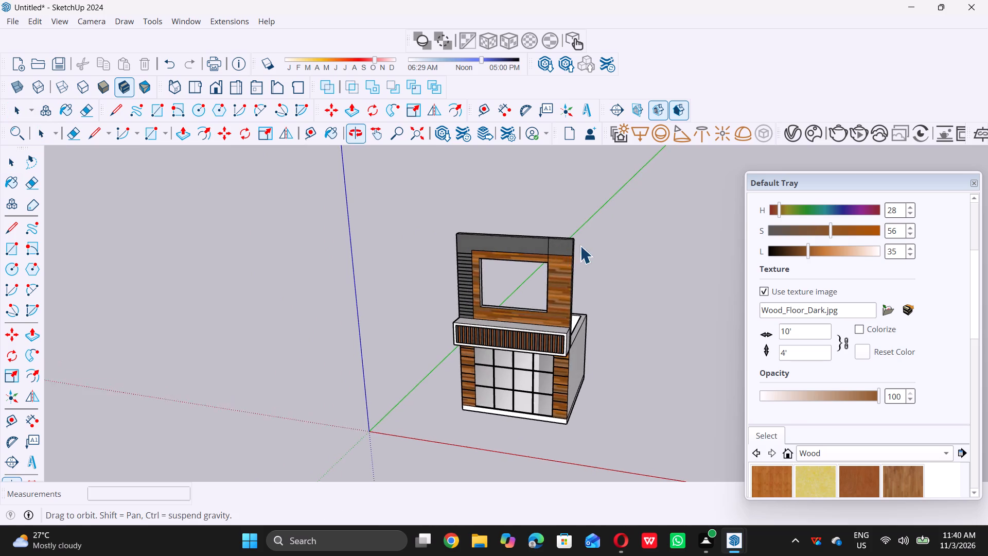
middle_click(581, 245)
scroll(550, 253, "up", 14)
scroll(552, 259, "up", 7)
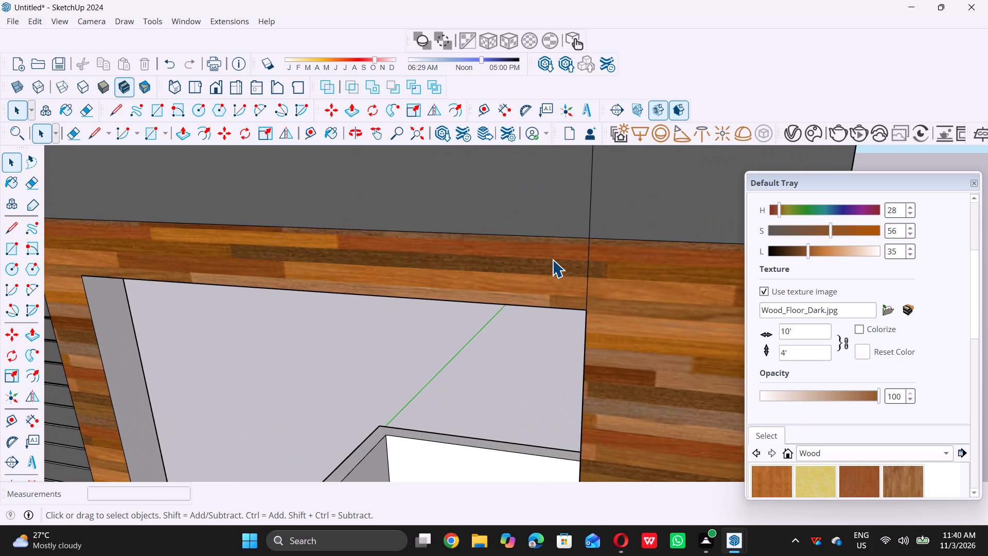
scroll(552, 259, "down", 3)
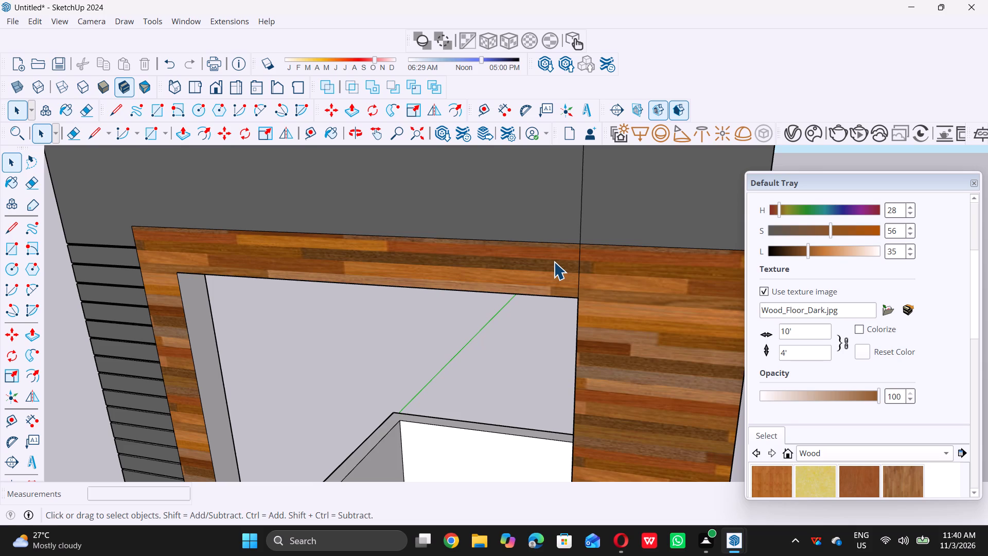
scroll(554, 263, "down", 2)
scroll(553, 263, "down", 20)
scroll(553, 263, "down", 1)
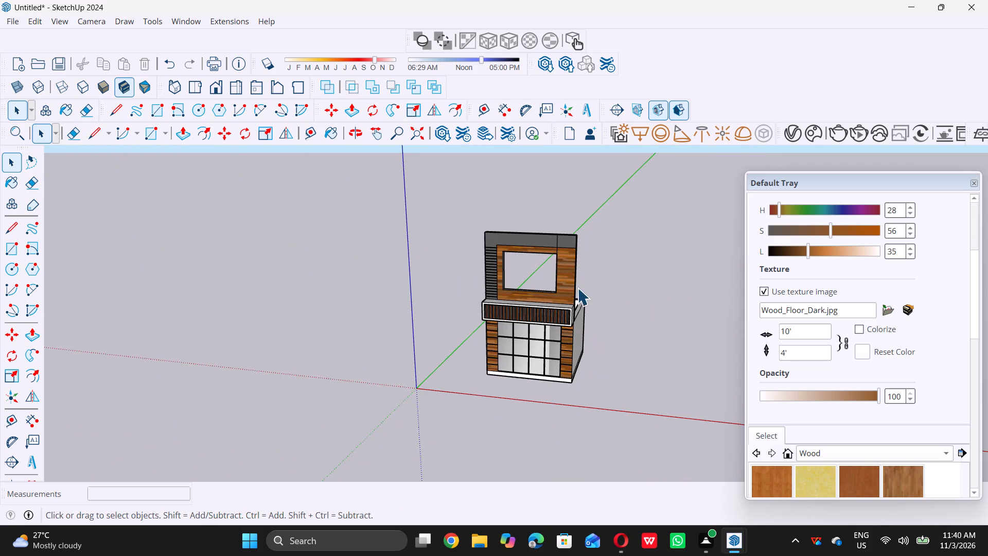
middle_click_drag(577, 288, 581, 267)
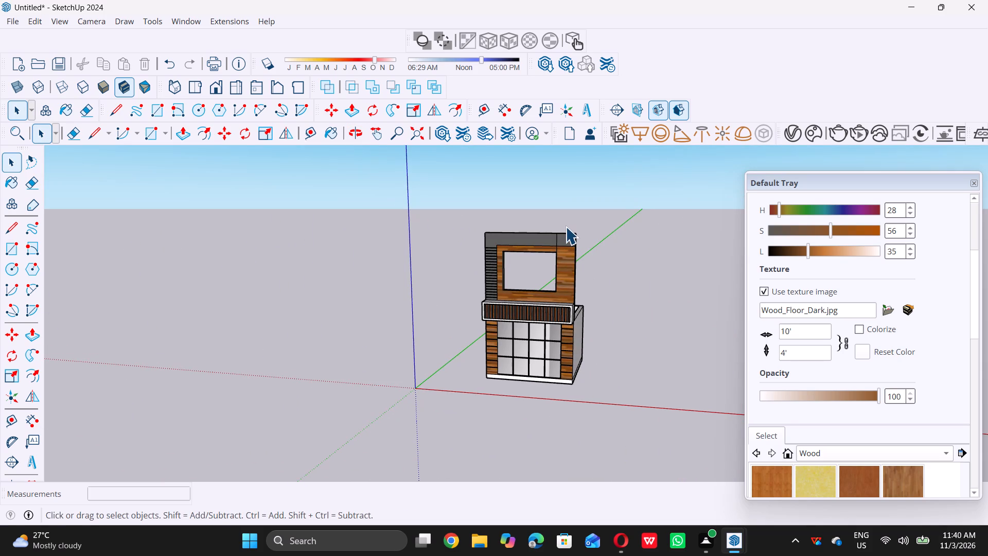
scroll(566, 227, "up", 6)
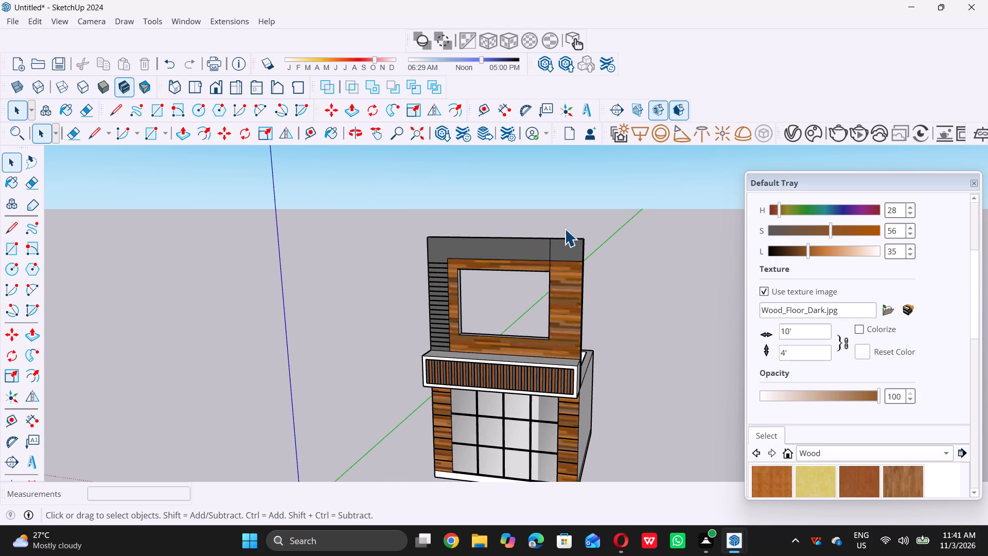
middle_click_drag(538, 252, 564, 240)
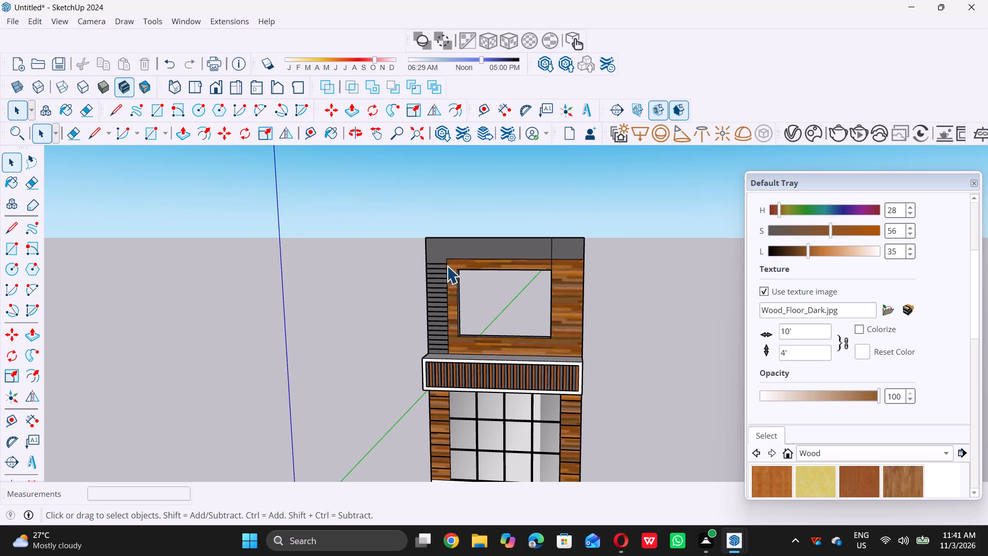
Inspect the upper facade corner where the gray parapet meets the slatted gray band and the wood panel.
scroll(429, 275, "down", 10)
middle_click_drag(390, 301, 416, 297)
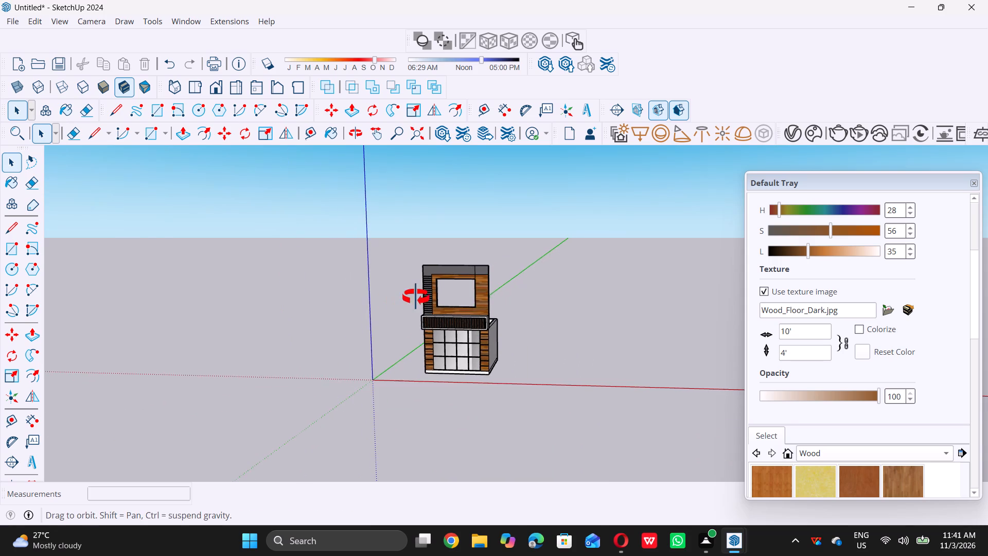
middle_click_drag(416, 297, 440, 273)
scroll(440, 273, "up", 14)
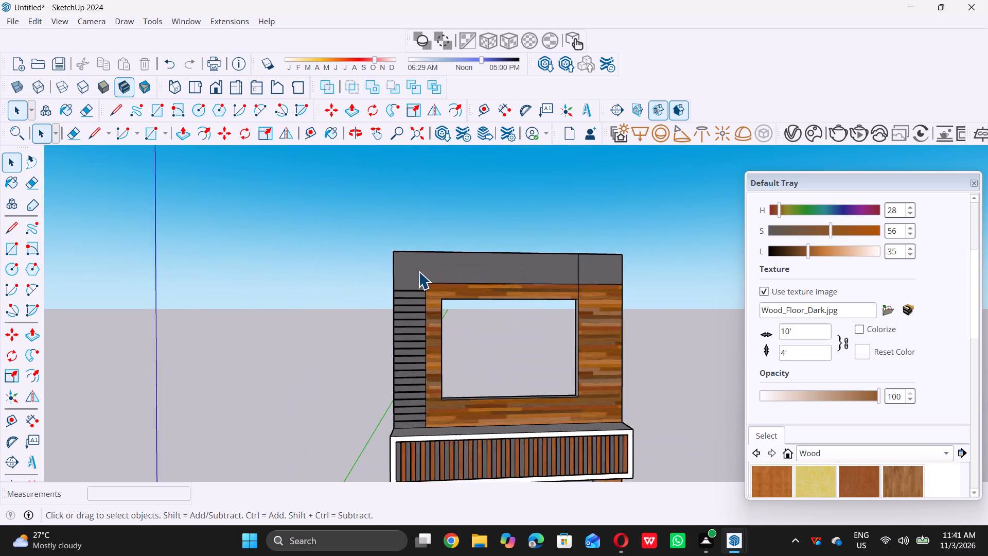
scroll(421, 289, "up", 13)
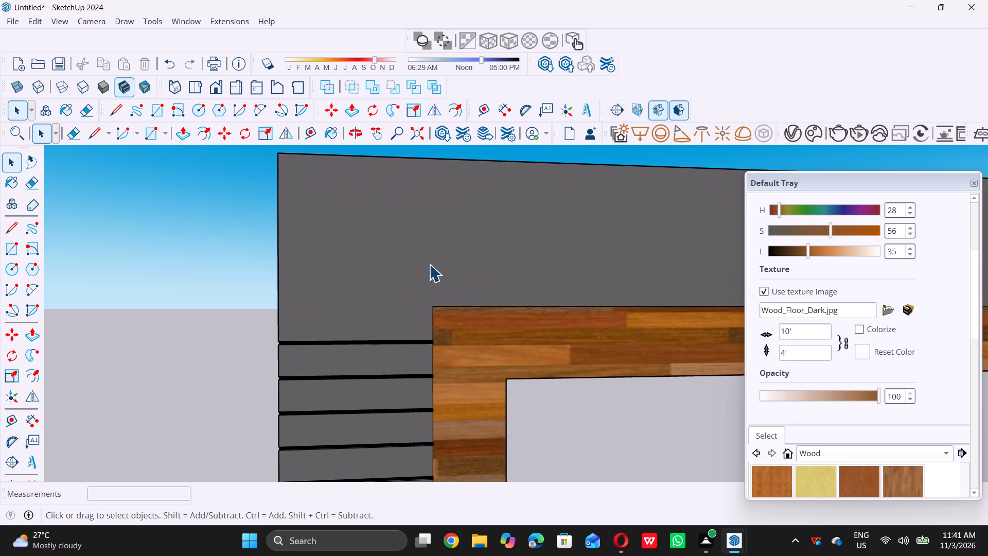
scroll(411, 279, "down", 6)
middle_click_drag(419, 291, 399, 297)
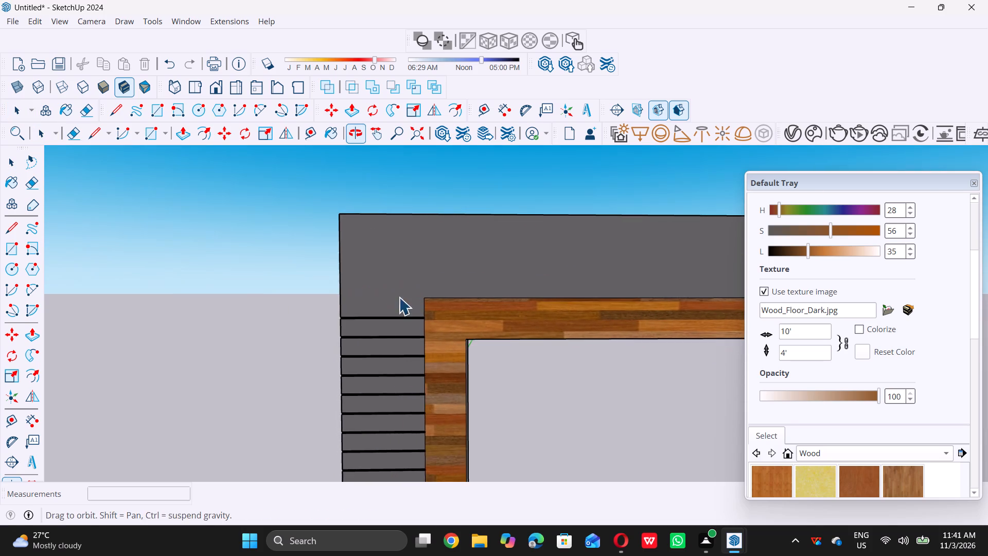
Draw a vertical line from the wood panel's upper corner beside the slatted gray band to the parapet's top edge.
scroll(432, 292, "up", 4)
key("l")
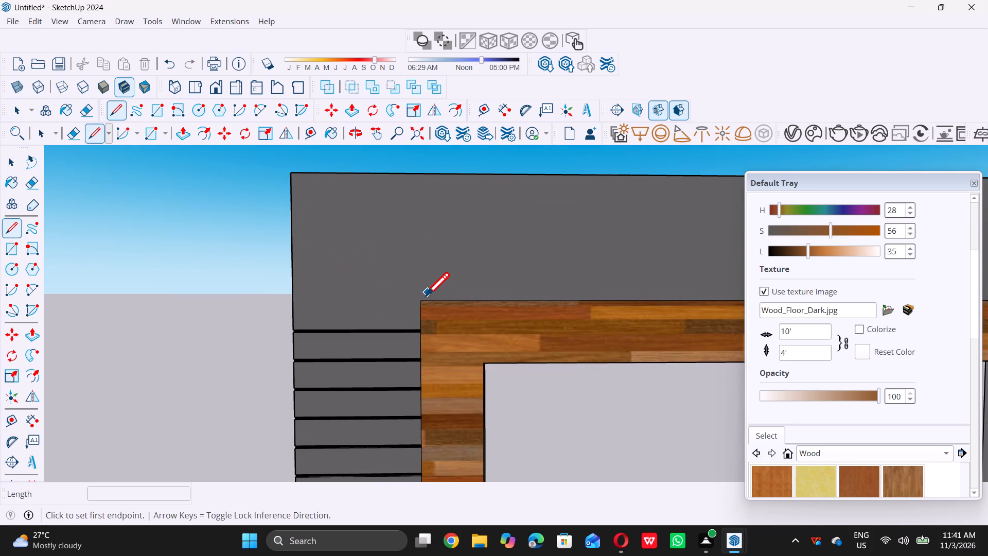
double_click(422, 302)
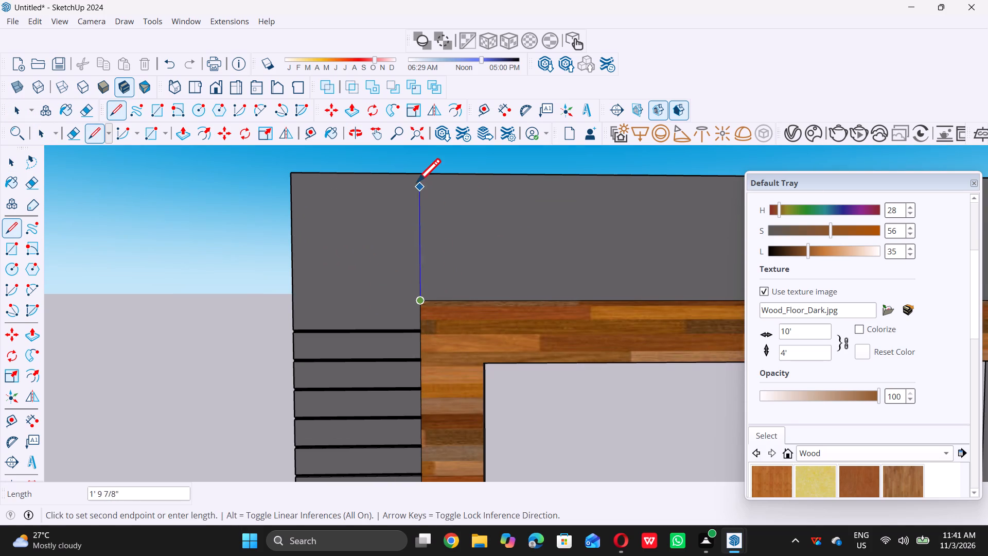
triple_click(418, 179)
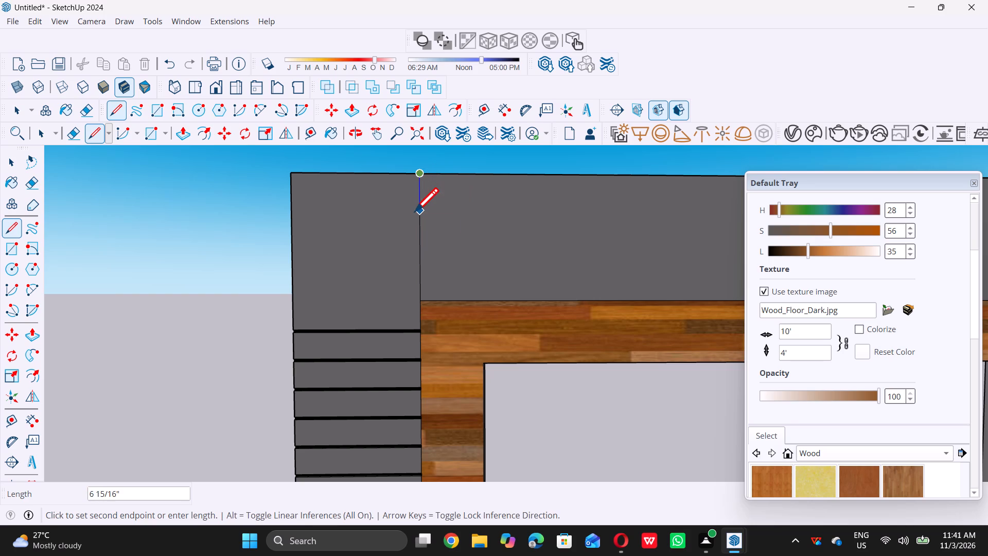
key("space")
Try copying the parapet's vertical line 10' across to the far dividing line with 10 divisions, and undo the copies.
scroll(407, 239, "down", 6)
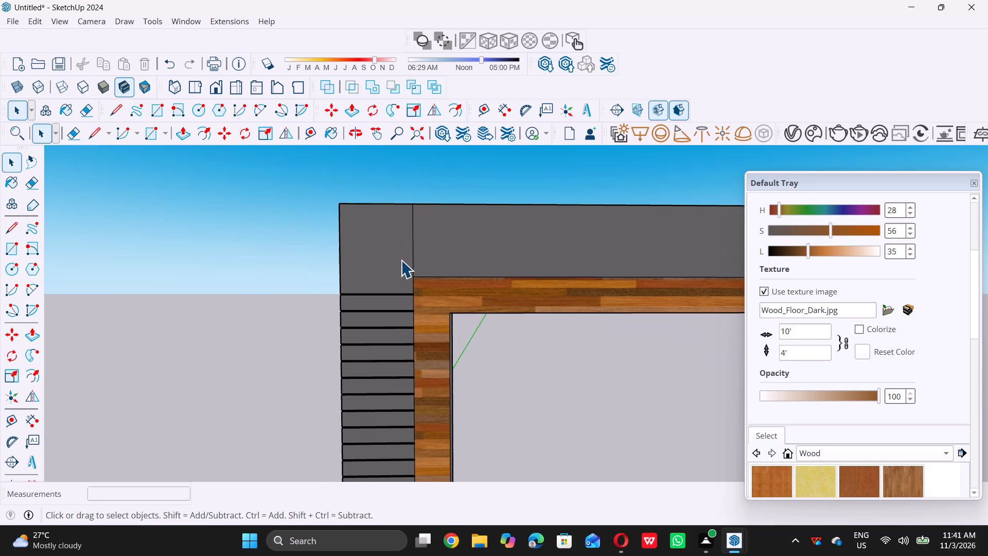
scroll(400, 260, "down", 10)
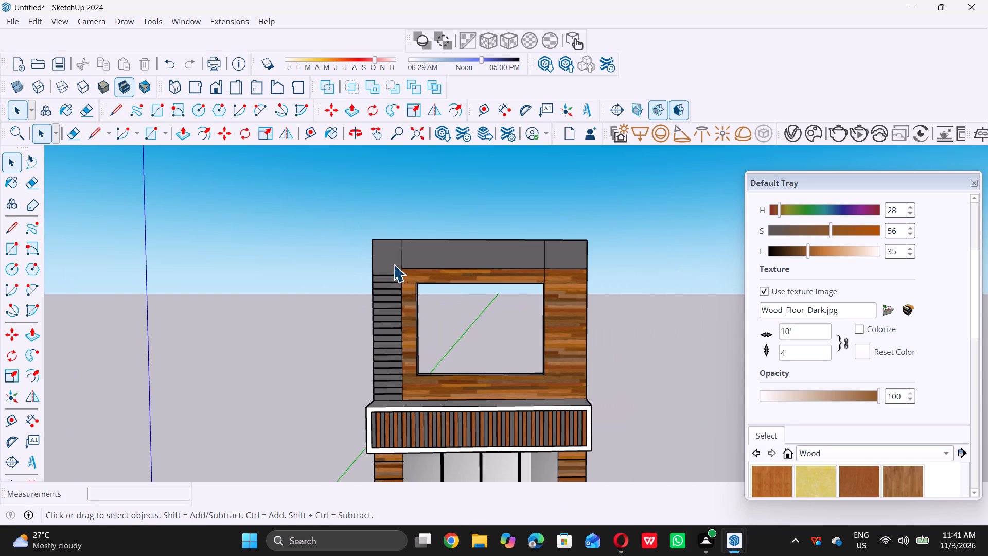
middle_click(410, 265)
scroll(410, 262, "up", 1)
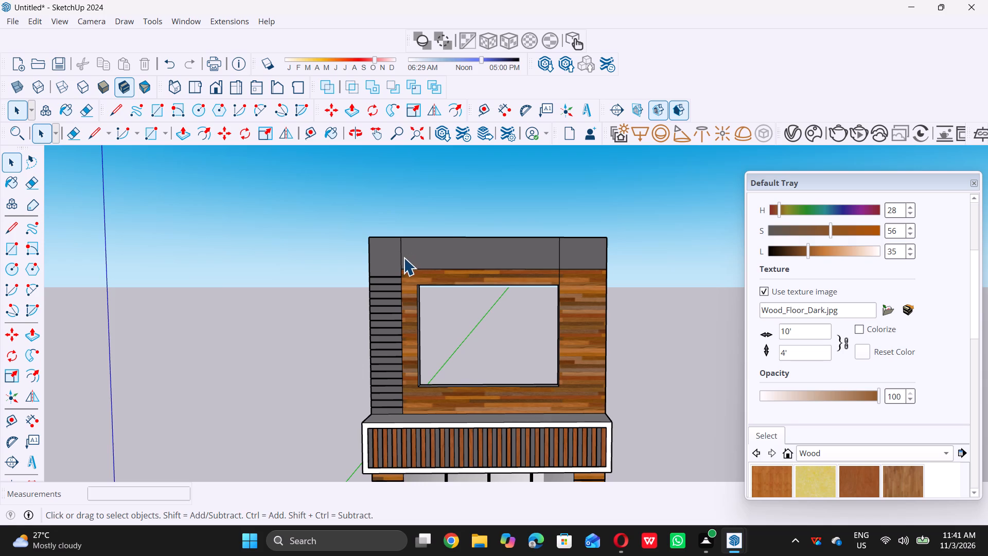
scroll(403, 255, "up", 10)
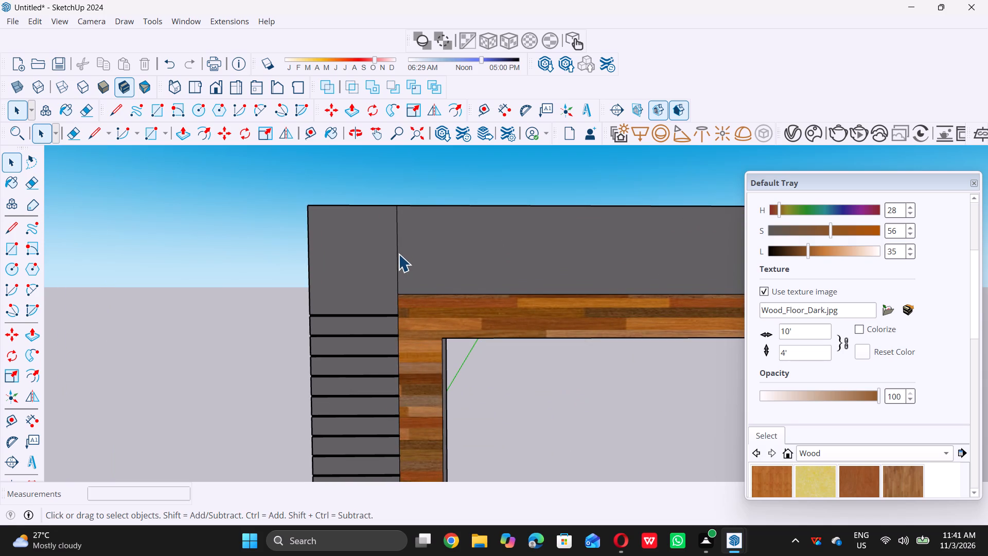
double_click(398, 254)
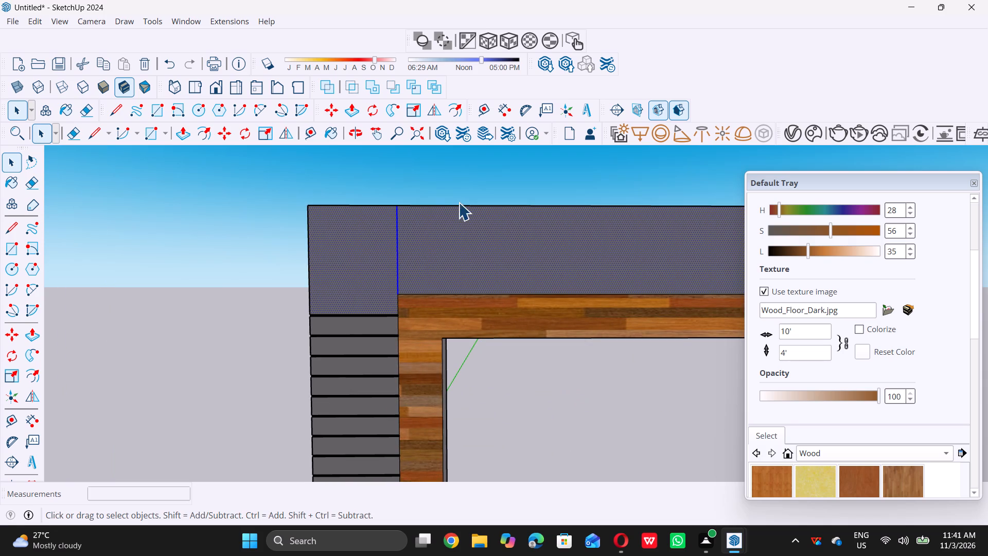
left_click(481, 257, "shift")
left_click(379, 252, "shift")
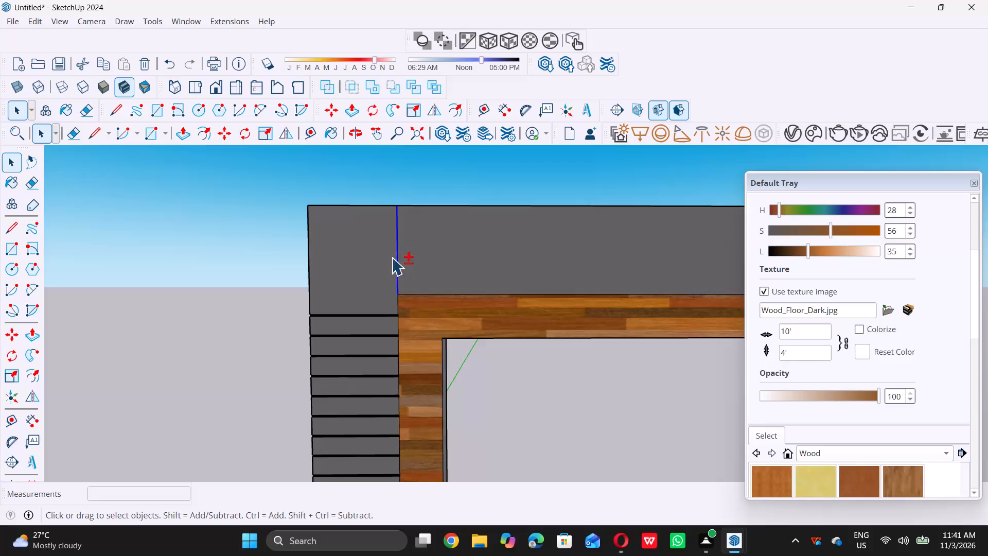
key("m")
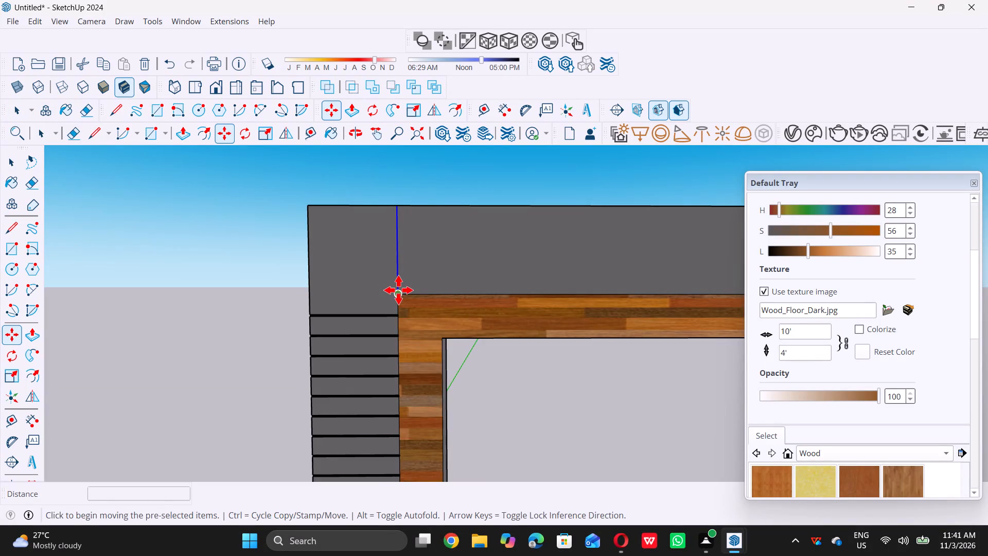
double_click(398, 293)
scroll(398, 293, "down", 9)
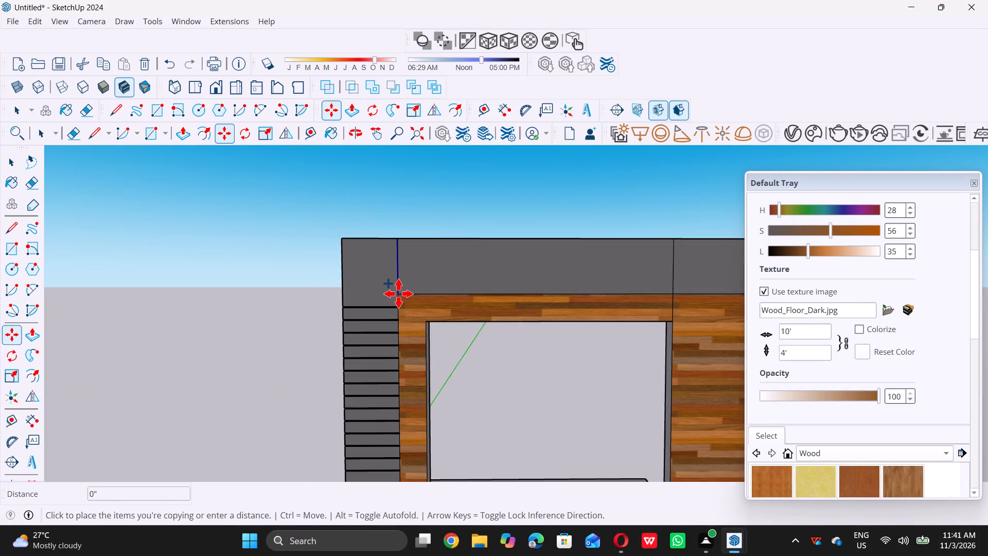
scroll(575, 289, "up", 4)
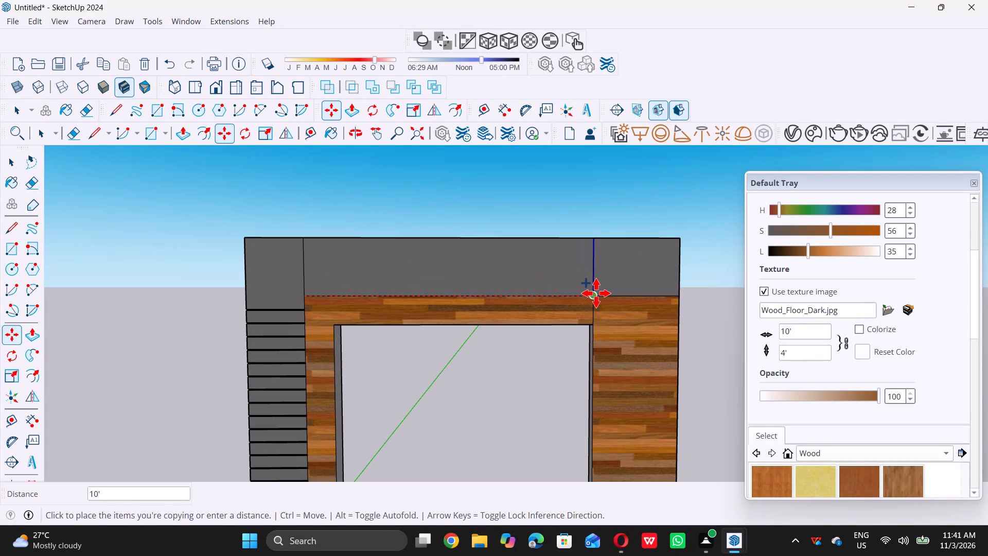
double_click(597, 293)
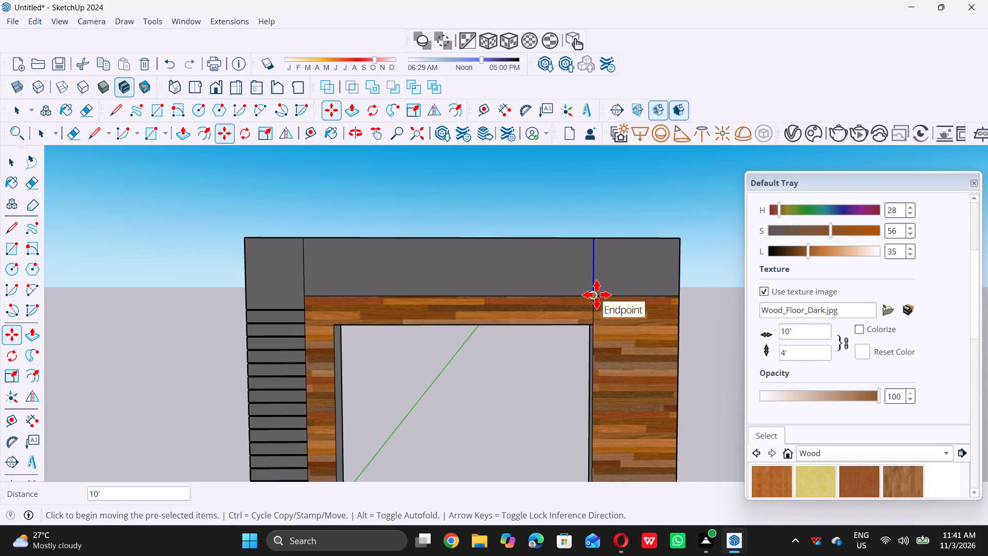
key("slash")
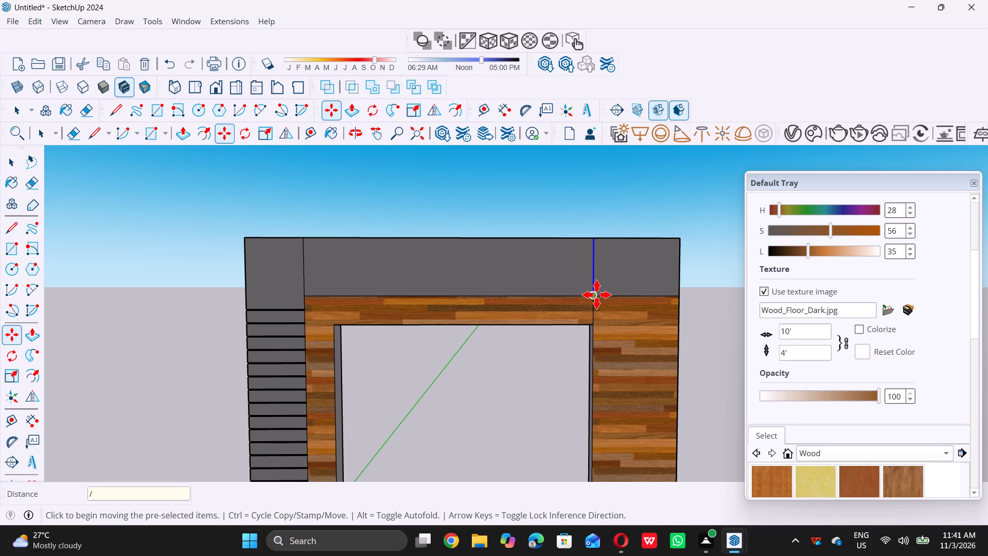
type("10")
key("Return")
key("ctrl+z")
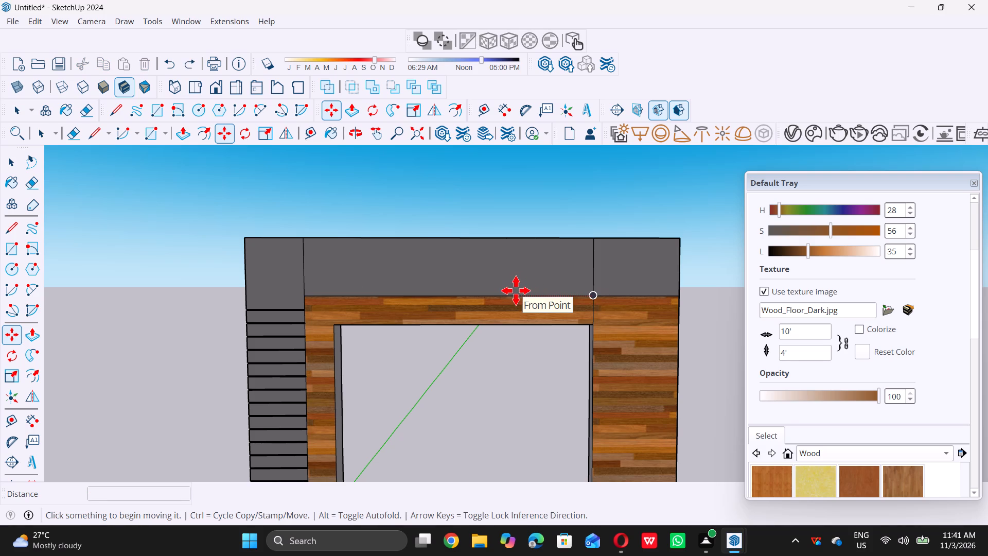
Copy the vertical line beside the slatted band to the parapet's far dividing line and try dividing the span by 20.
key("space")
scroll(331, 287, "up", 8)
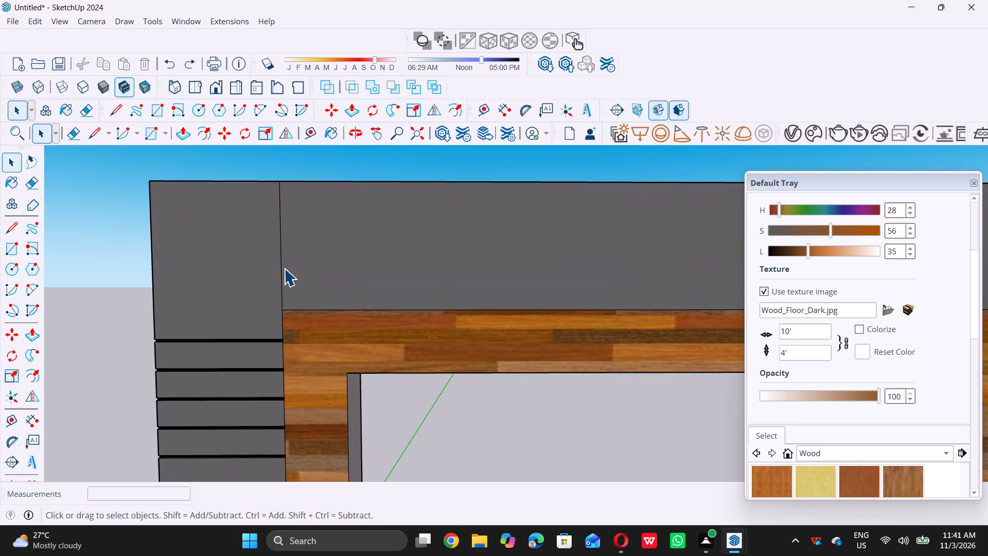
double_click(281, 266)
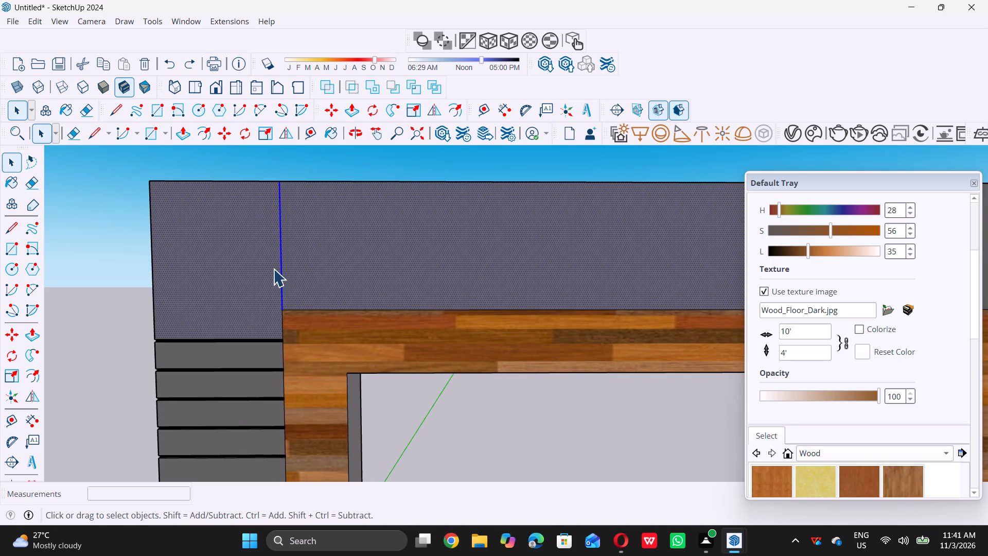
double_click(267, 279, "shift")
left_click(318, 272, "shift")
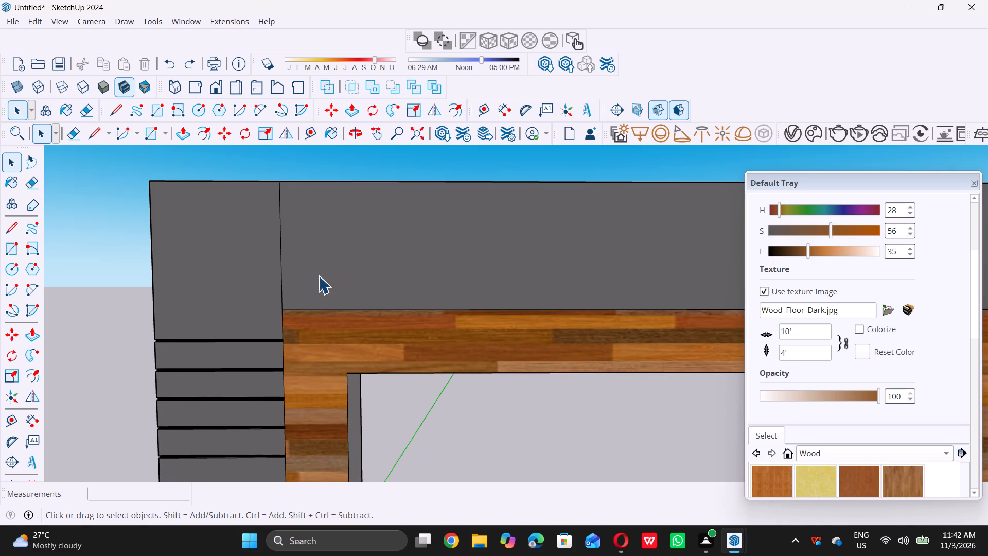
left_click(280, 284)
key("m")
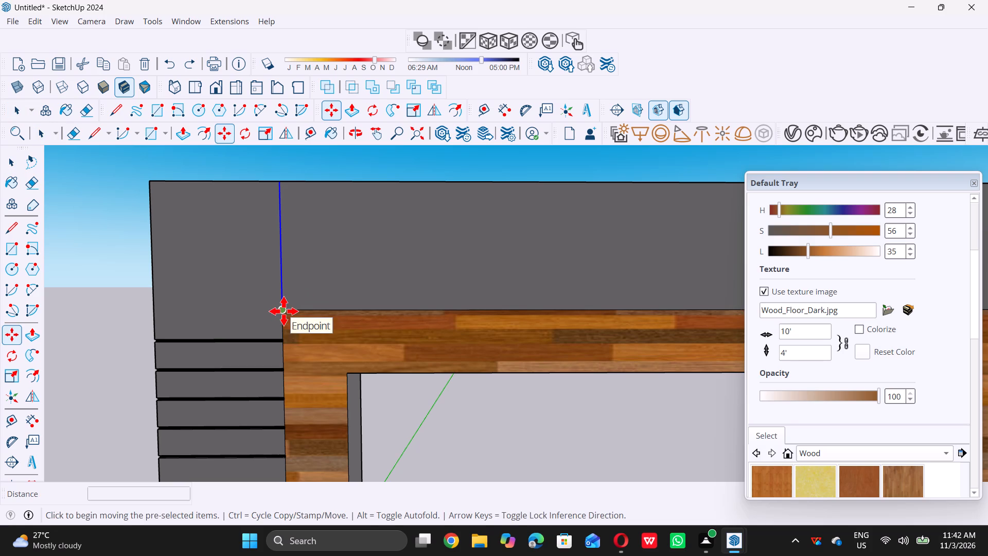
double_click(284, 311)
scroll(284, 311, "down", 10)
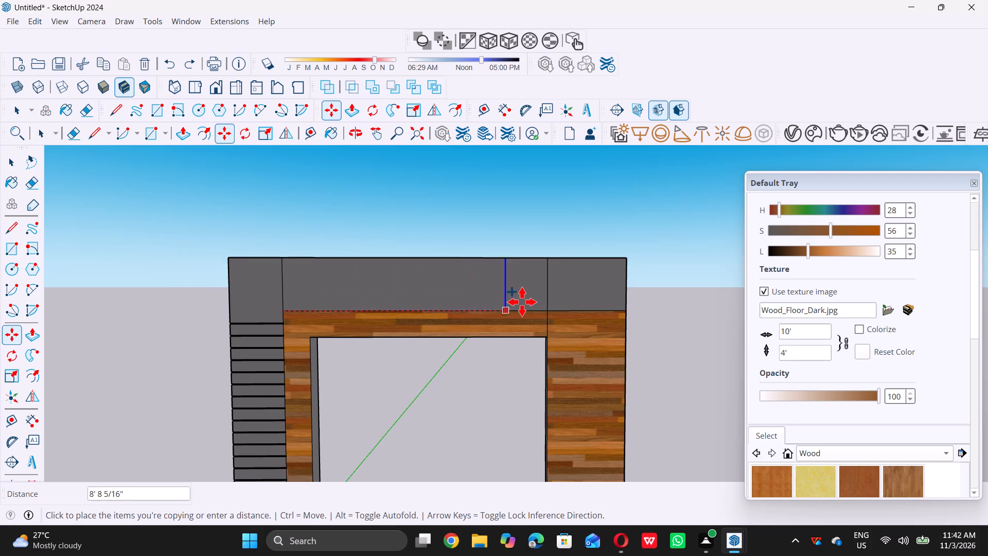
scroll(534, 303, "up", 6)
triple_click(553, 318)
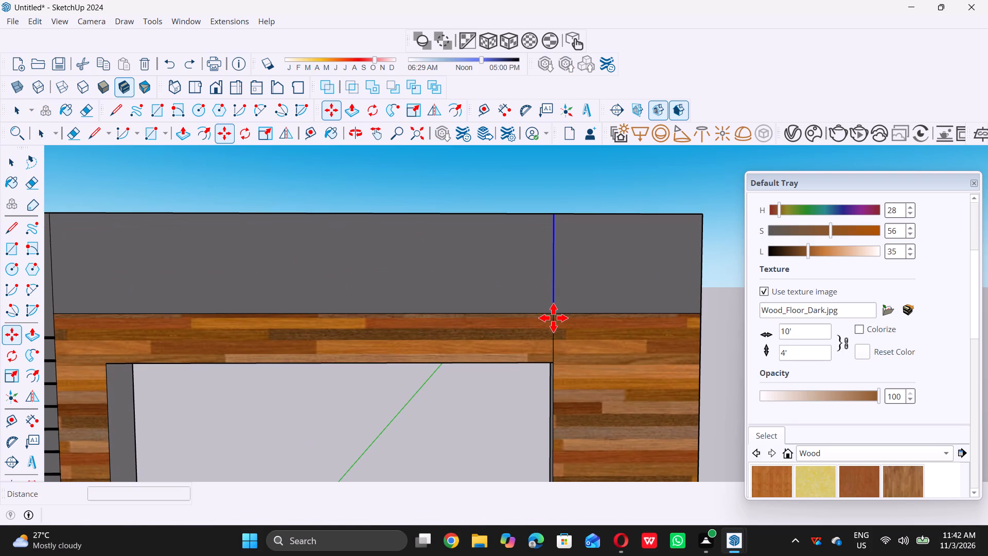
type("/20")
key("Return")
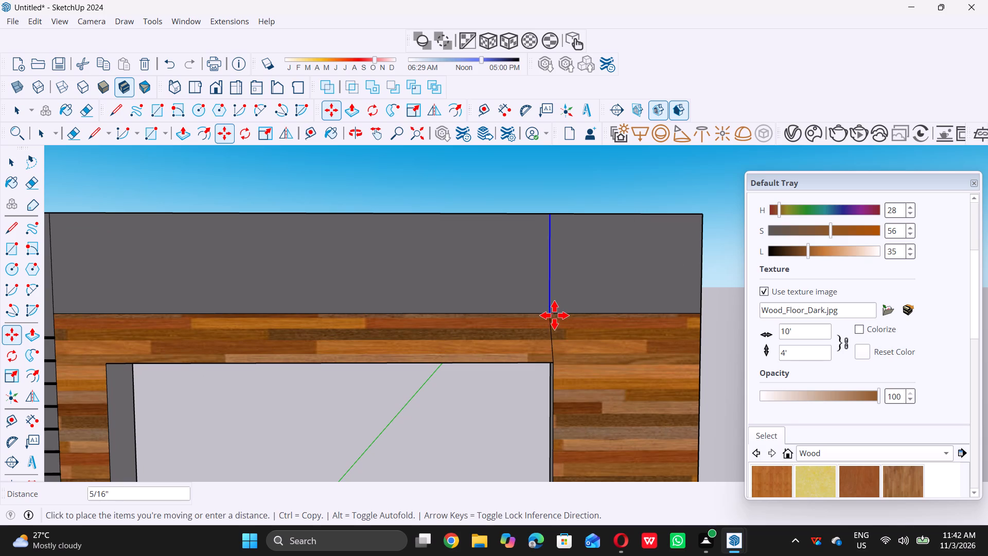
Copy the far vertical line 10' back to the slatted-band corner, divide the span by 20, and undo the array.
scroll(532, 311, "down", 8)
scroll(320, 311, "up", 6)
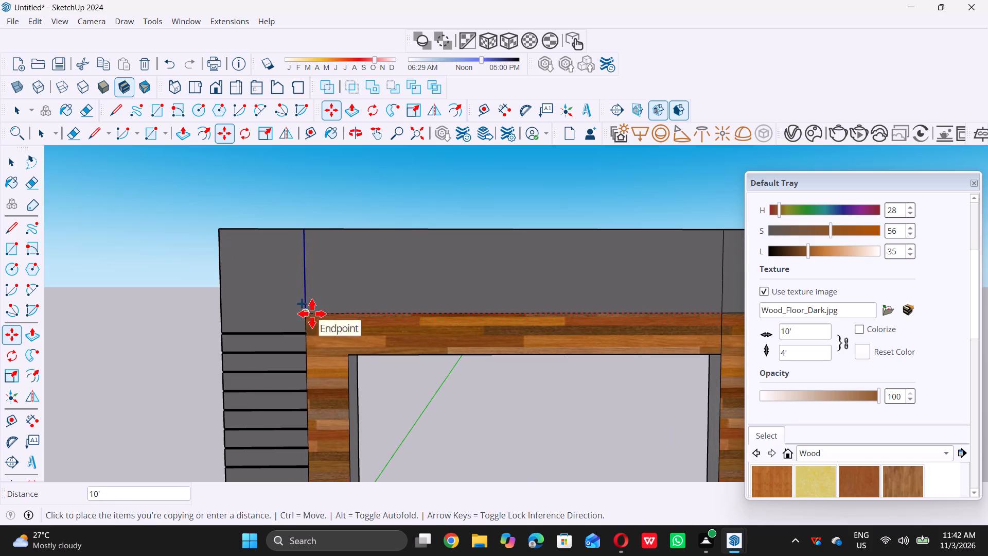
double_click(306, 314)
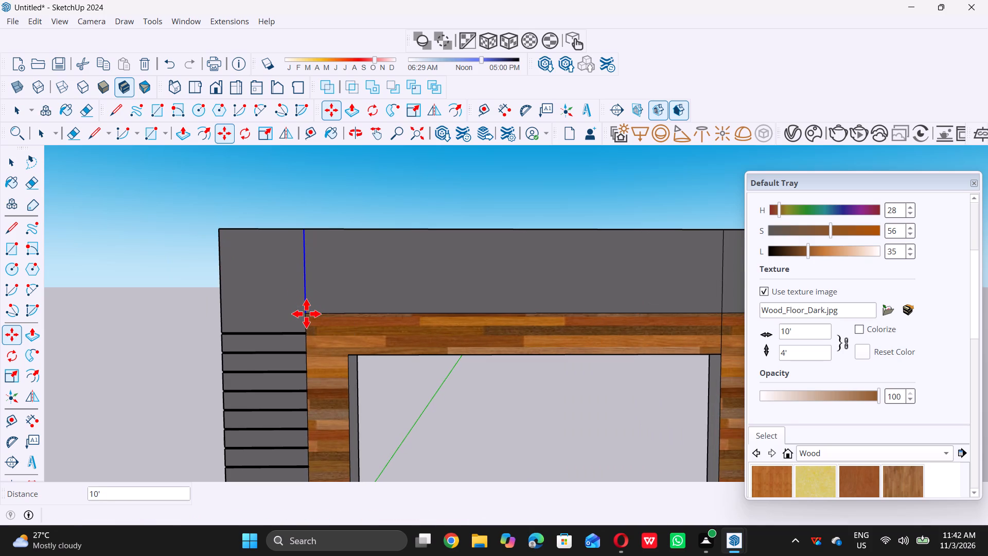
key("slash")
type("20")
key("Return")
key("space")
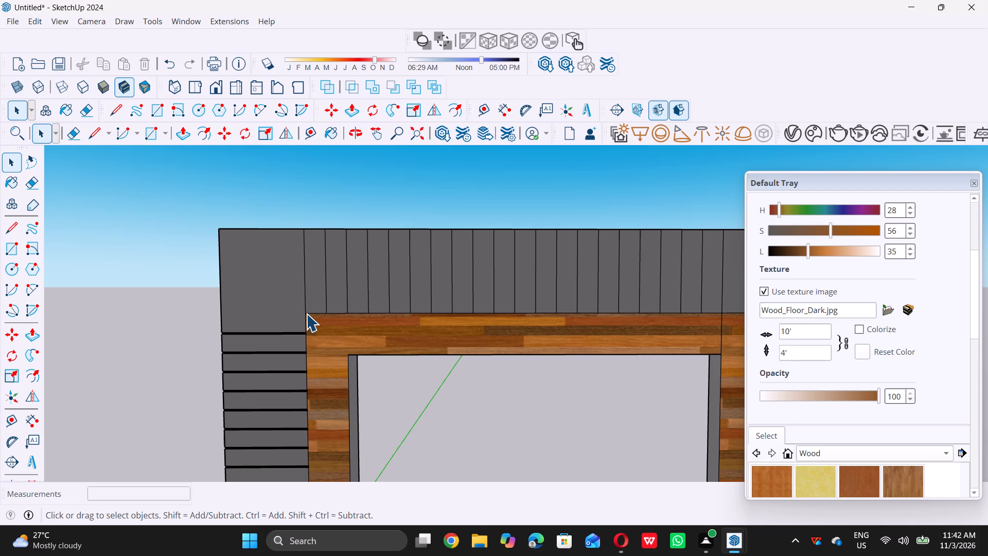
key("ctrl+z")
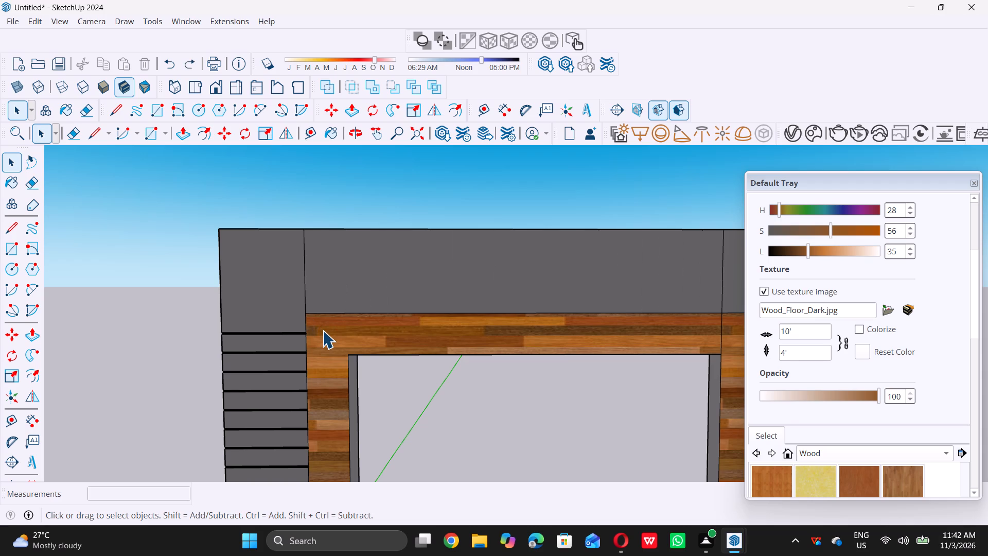
Copy the vertical line beside the slatted band 10' to the parapet's far dividing line and divide the span by 30.
scroll(323, 331, "down", 2)
scroll(314, 300, "up", 5)
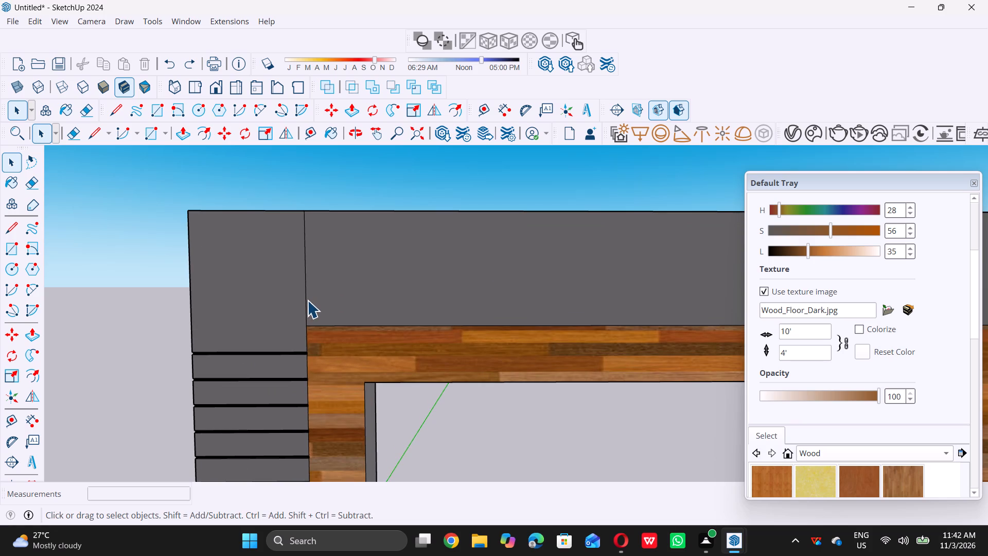
double_click(306, 299)
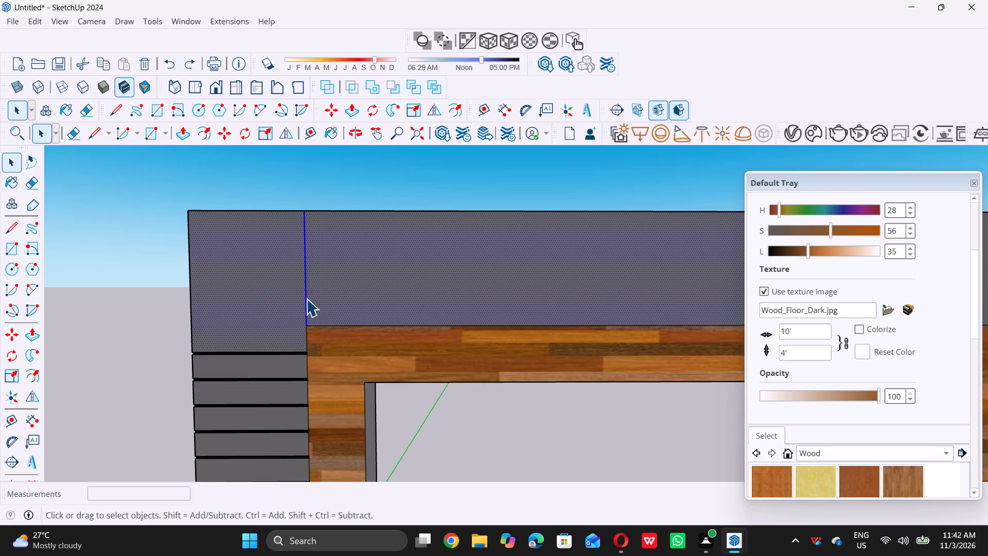
double_click(278, 301, "shift")
left_click(356, 299, "shift")
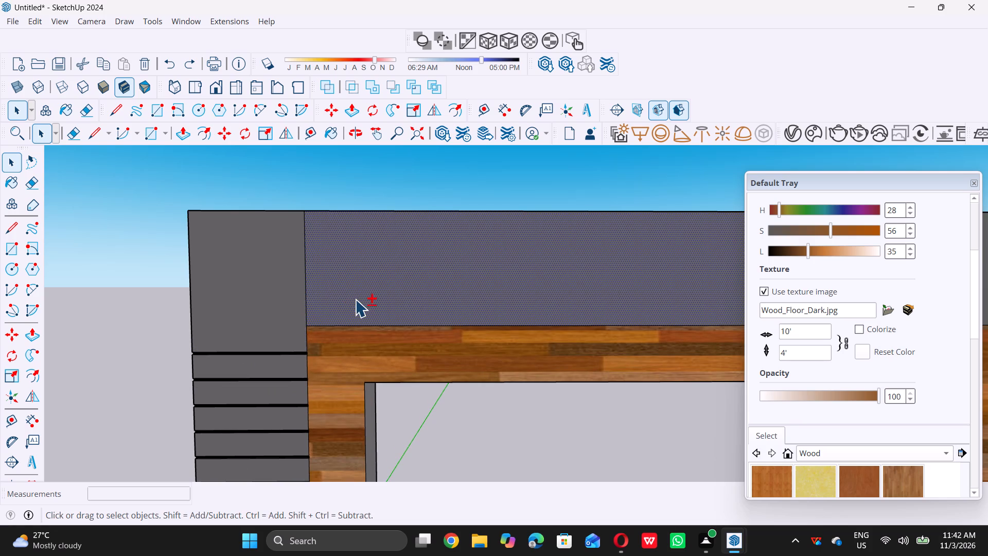
left_click(305, 300)
key("m")
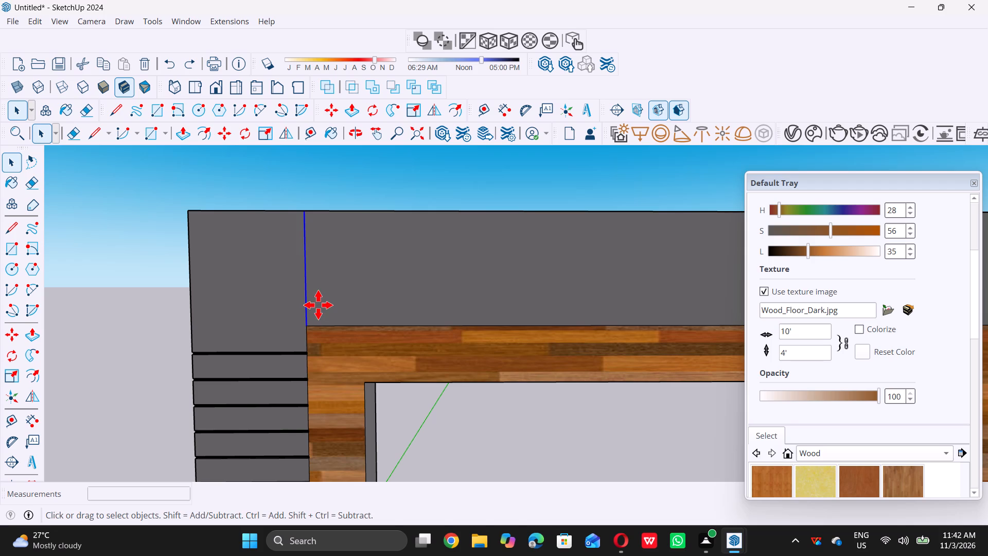
double_click(307, 325)
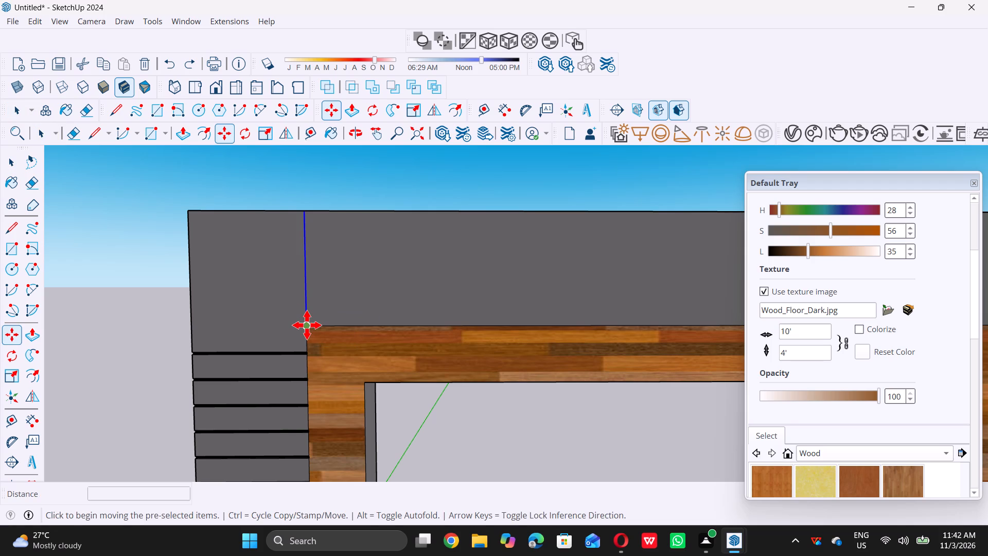
scroll(307, 325, "down", 6)
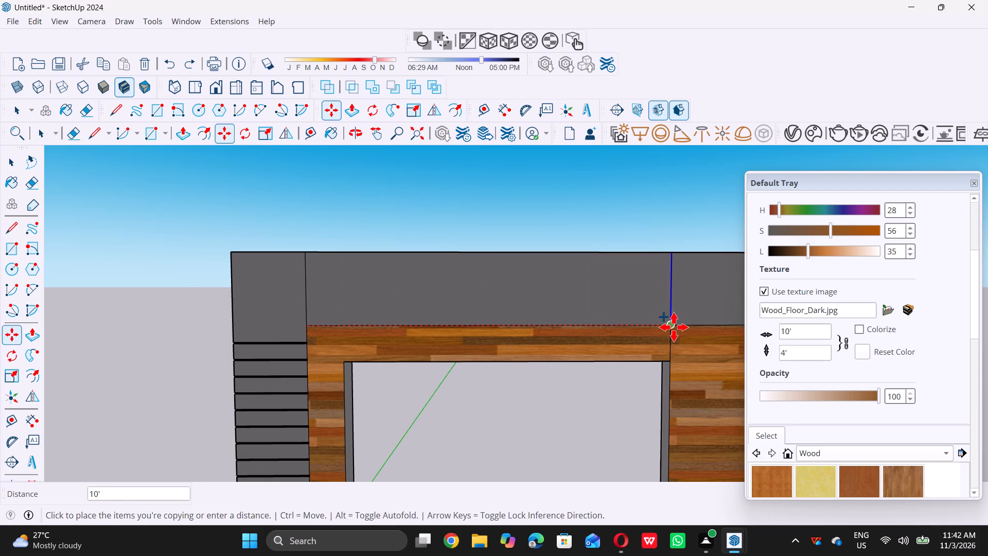
scroll(674, 326, "up", 10)
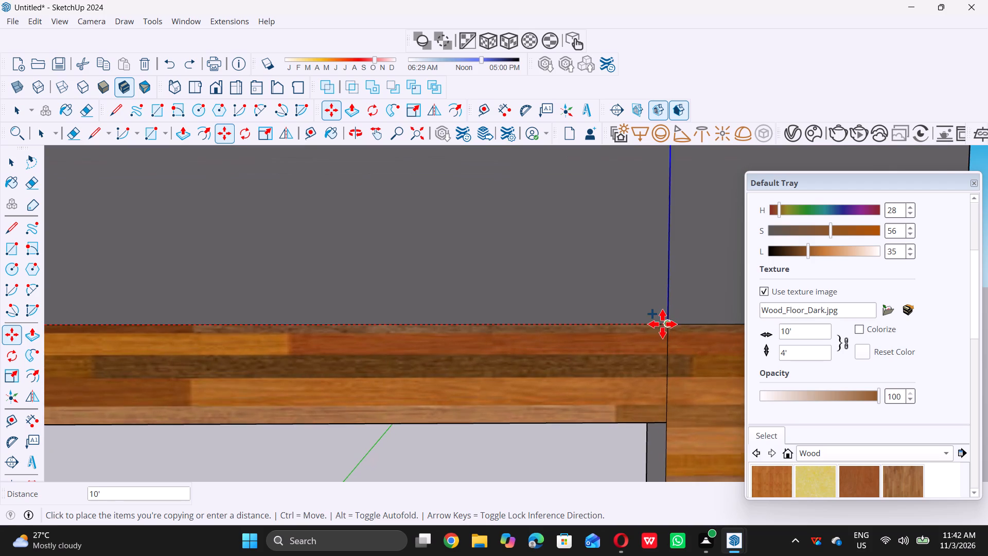
scroll(662, 324, "up", 2)
double_click(672, 324)
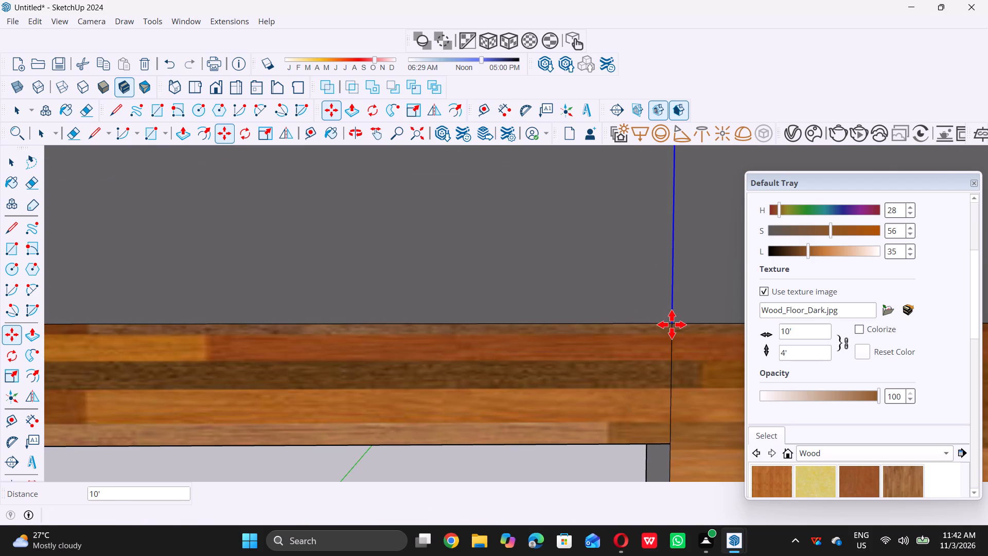
type("/30")
key("Return")
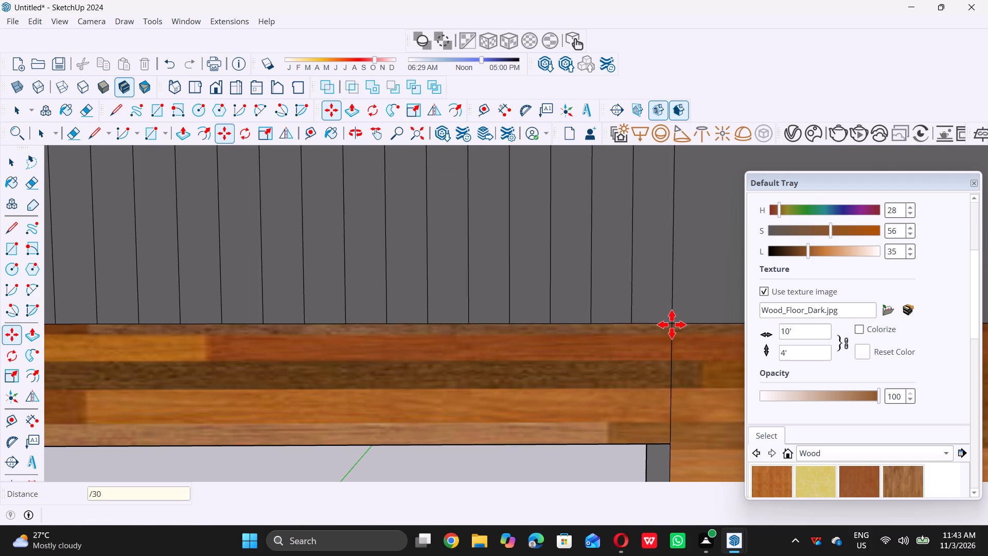
key("space")
Examine the spacing of the parapet's vertical strips from a distance and up close.
scroll(672, 324, "down", 20)
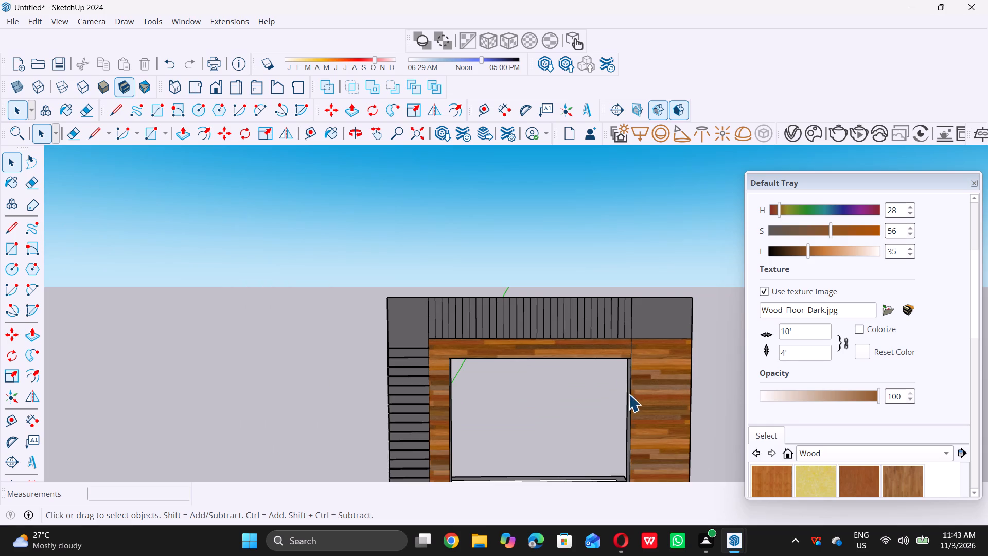
scroll(572, 359, "down", 6)
middle_click_drag(561, 362, 549, 366)
scroll(562, 327, "up", 4)
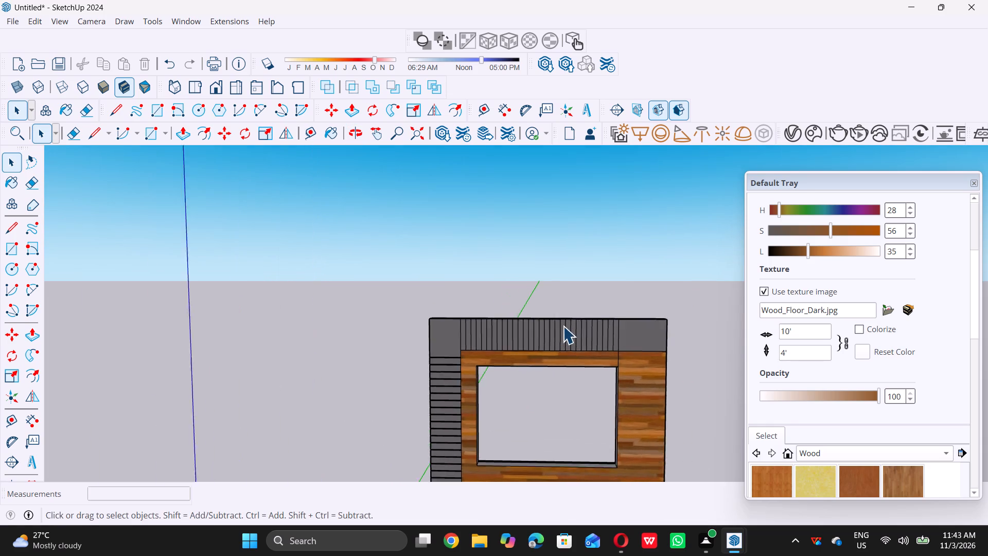
scroll(563, 326, "up", 6)
middle_click_drag(488, 321, 470, 311)
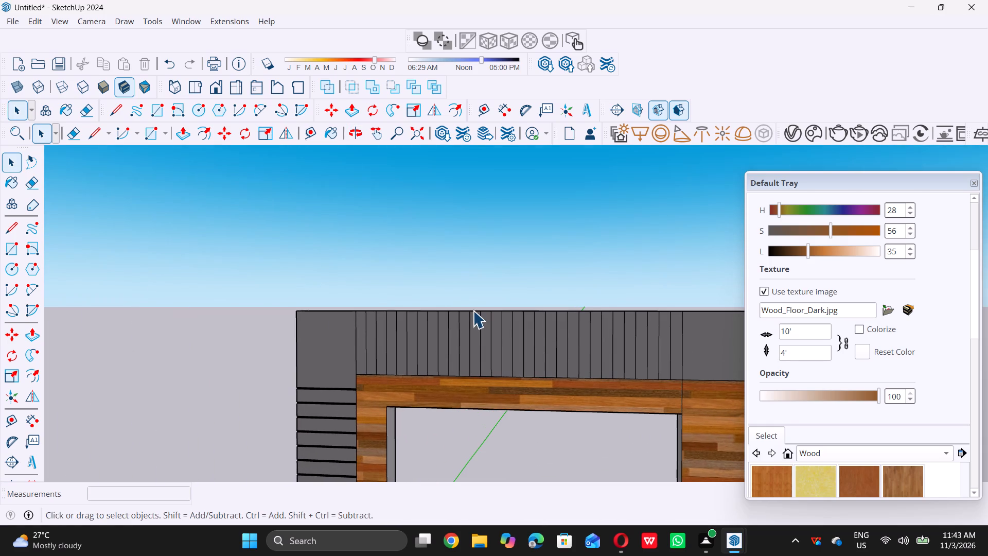
scroll(433, 320, "down", 5)
scroll(533, 331, "up", 4)
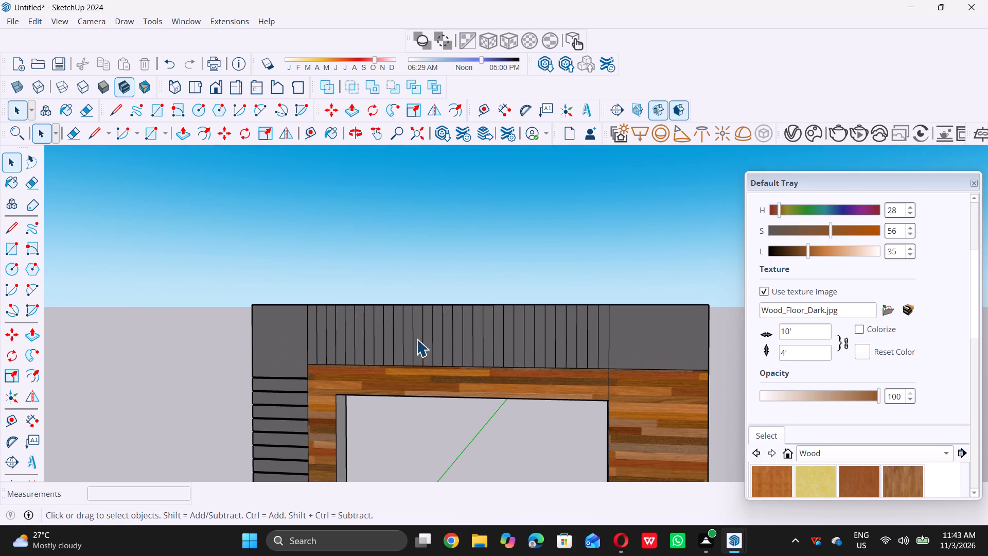
scroll(357, 337, "up", 5)
middle_click_drag(326, 339, 307, 328)
middle_click(307, 328)
scroll(307, 328, "up", 4)
scroll(314, 338, "down", 6)
middle_click_drag(308, 350, 354, 372)
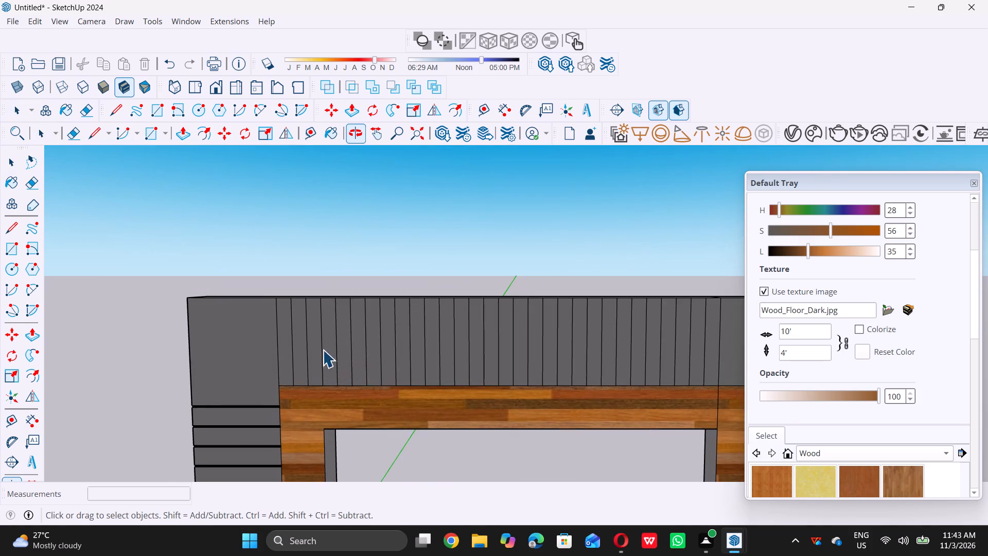
Place vertical guides 0.5" from the parapet's first and second interior strip lines, counting from the slatted-band side.
scroll(316, 347, "up", 9)
key("t")
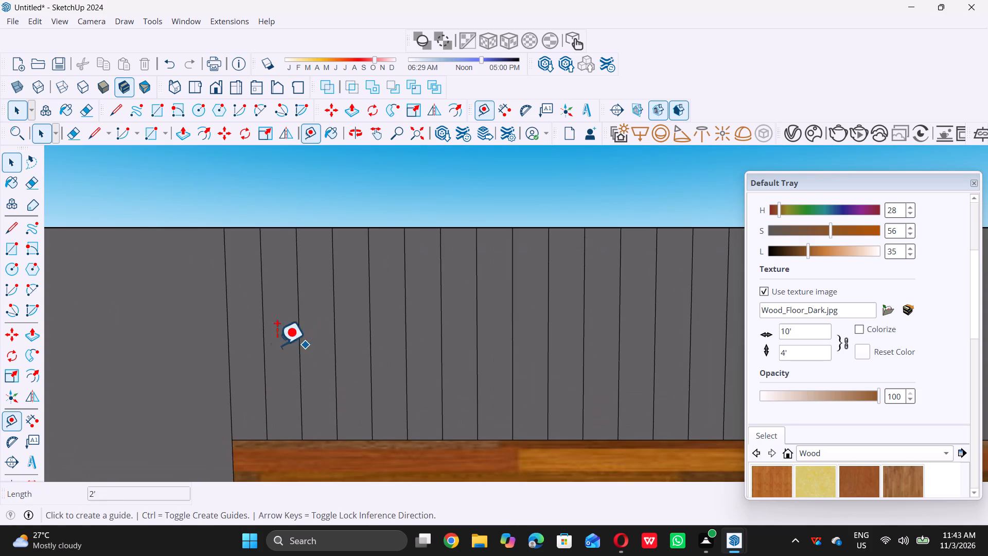
scroll(259, 336, "up", 5)
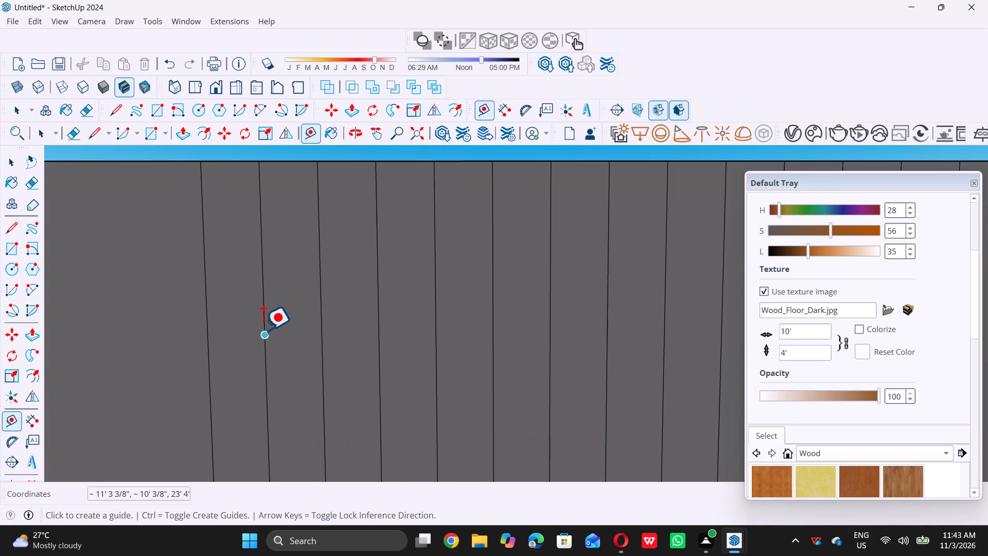
left_click(263, 330)
type("0.5")
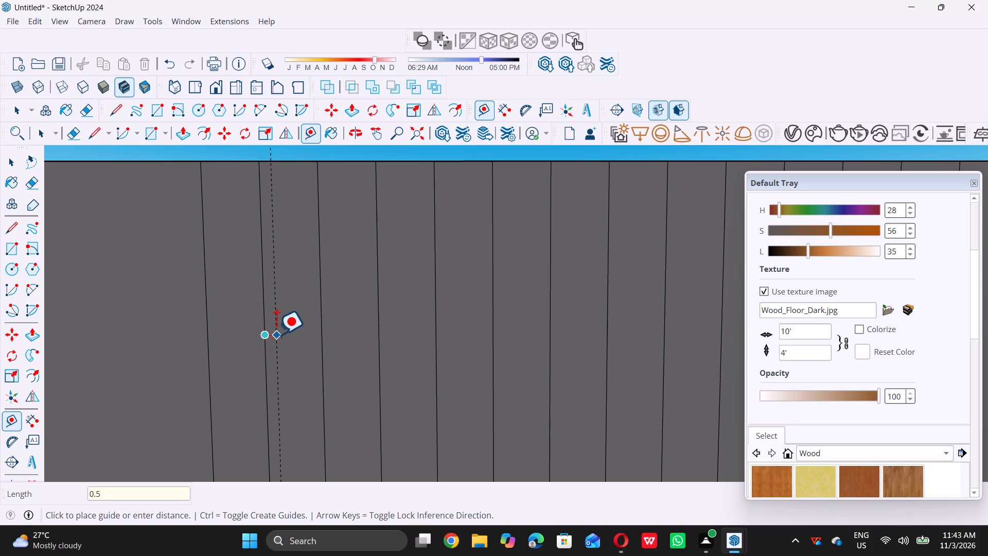
key("shift+quotedbl")
key("Return")
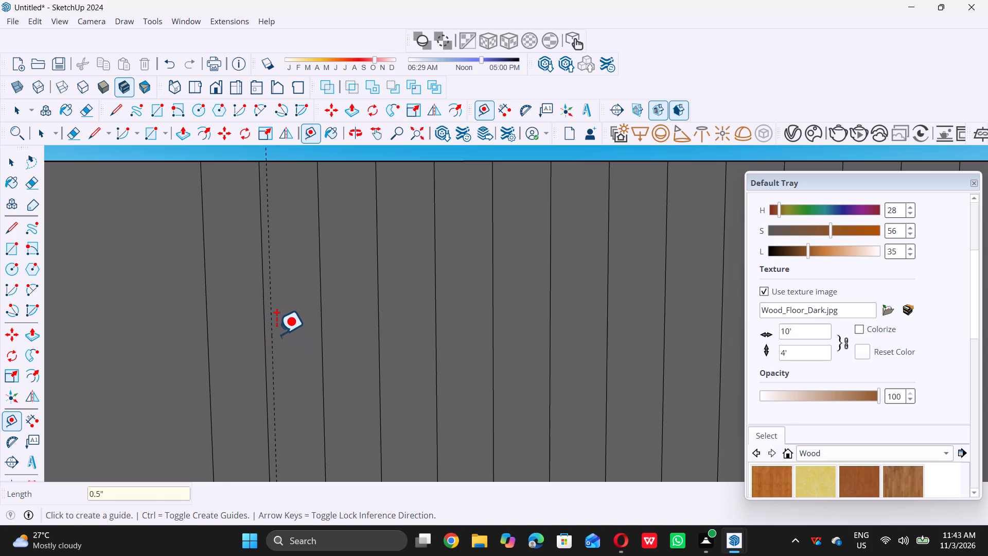
double_click(320, 303)
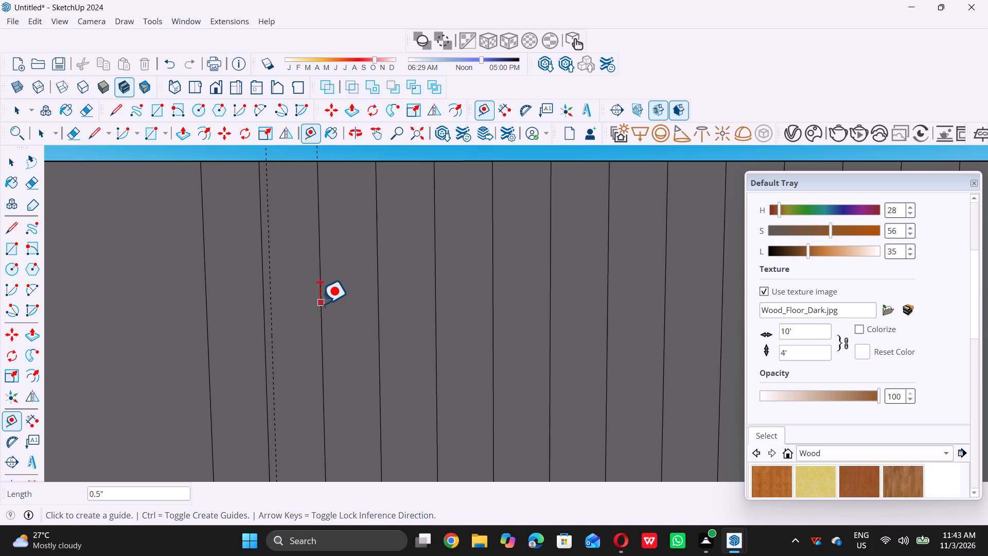
left_click(320, 304)
type("0.5")
key("shift+quotedbl")
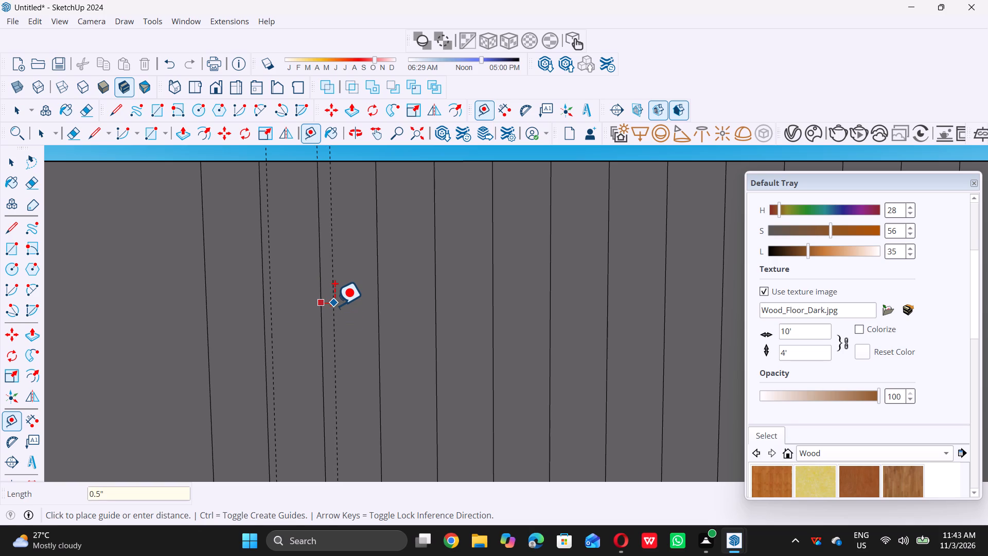
key("Return")
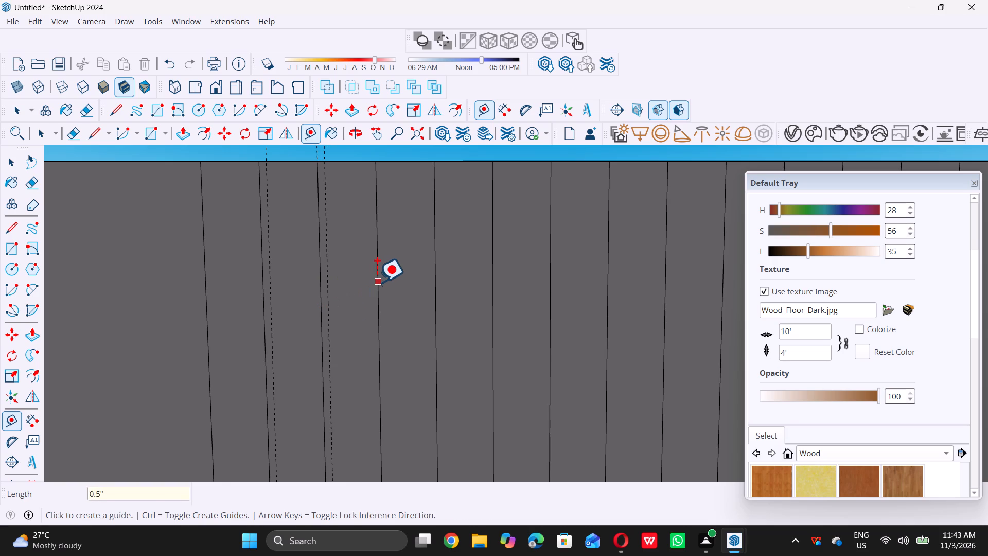
Place vertical guides 0.5" from the parapet's third and fourth interior strip lines, counting from the slatted-band side.
left_click(377, 282)
type("0.5")
key("shift+quotedbl")
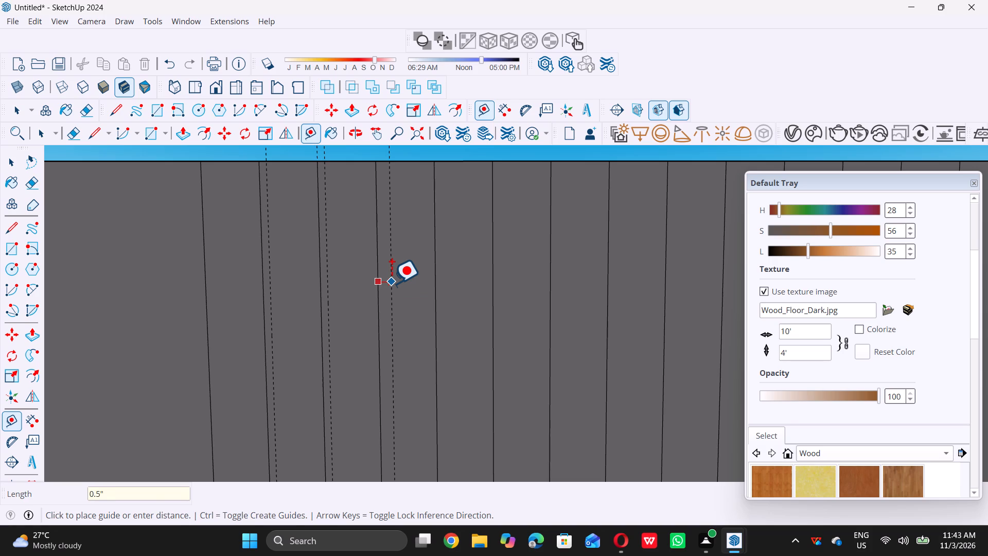
key("Return")
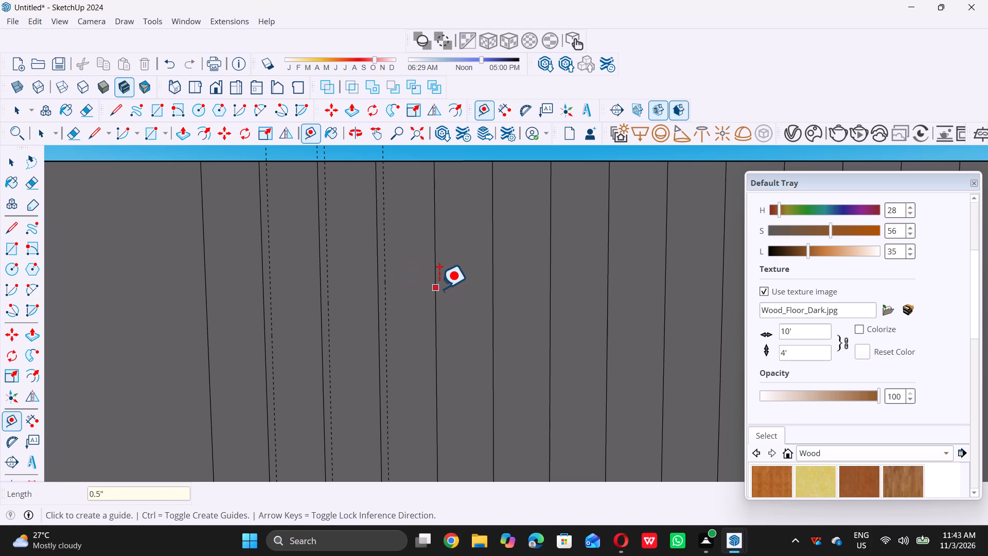
double_click(439, 288)
left_click(435, 284)
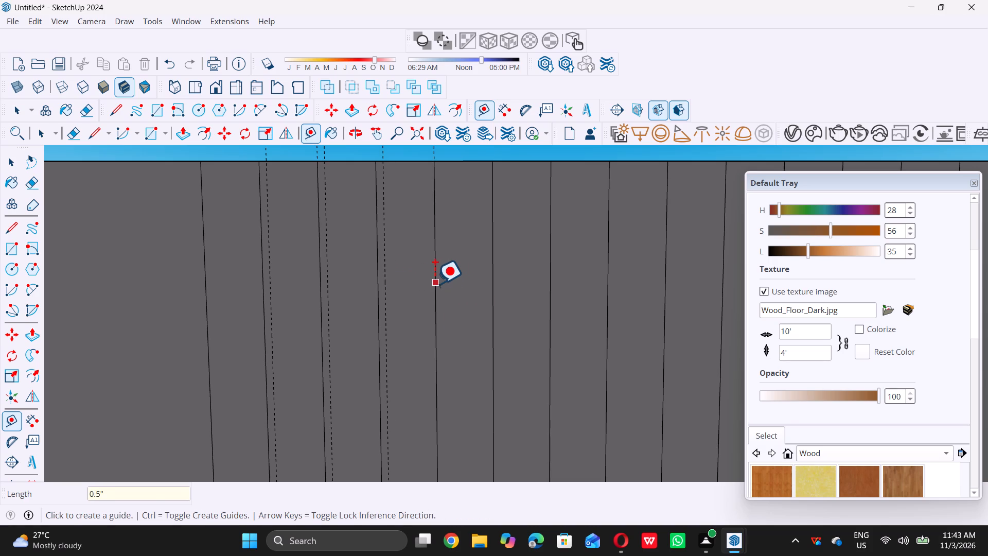
type("0.5")
key("shift+quotedbl")
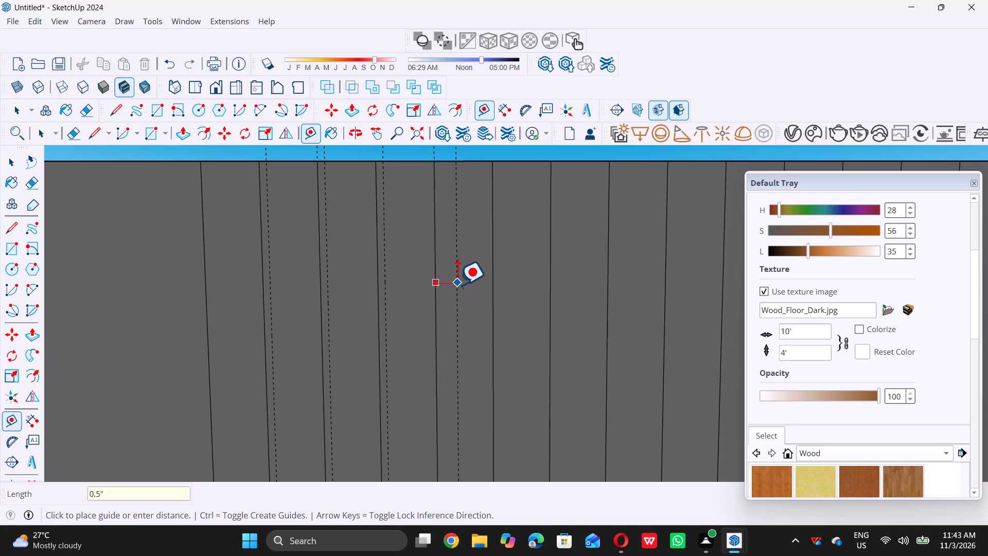
key("Return")
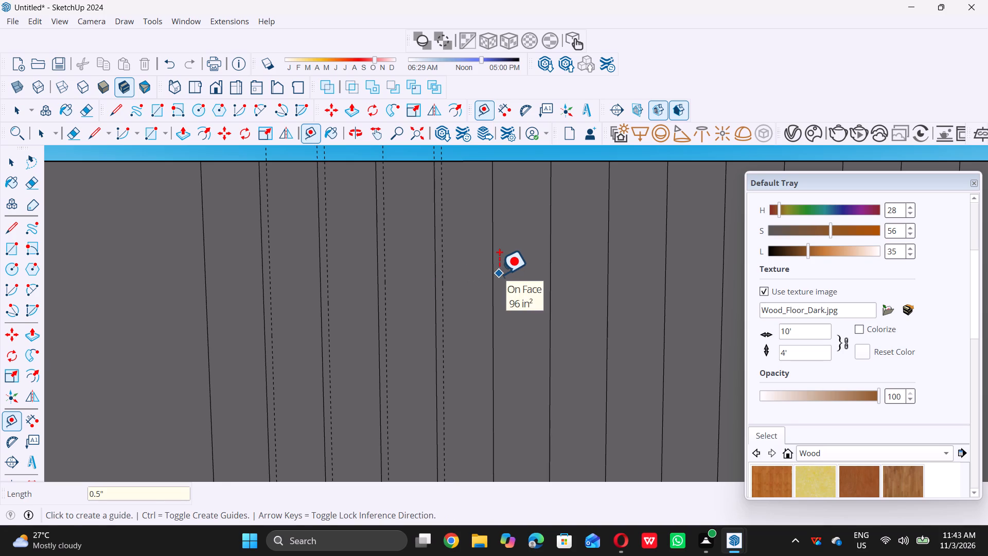
Place vertical guides 0.5" from the parapet's fifth and sixth interior strip lines, counting from the slatted-band side.
double_click(496, 274)
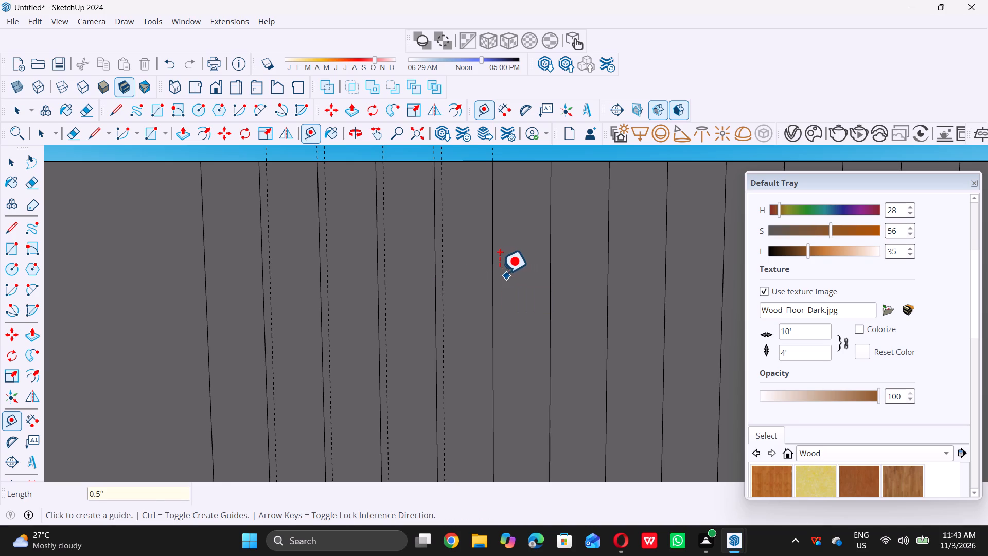
left_click(495, 273)
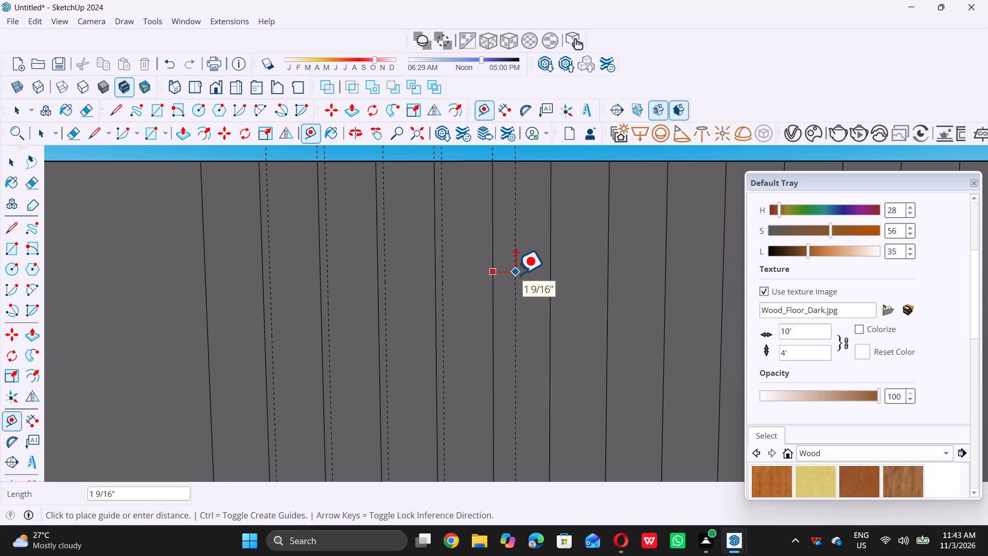
type("0.5")
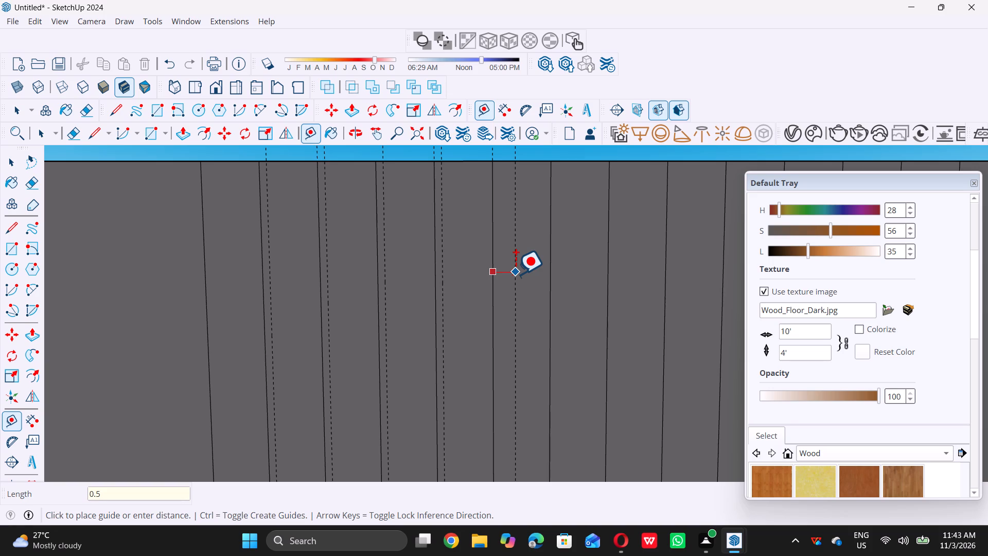
key("shift+quotedbl")
key("Return")
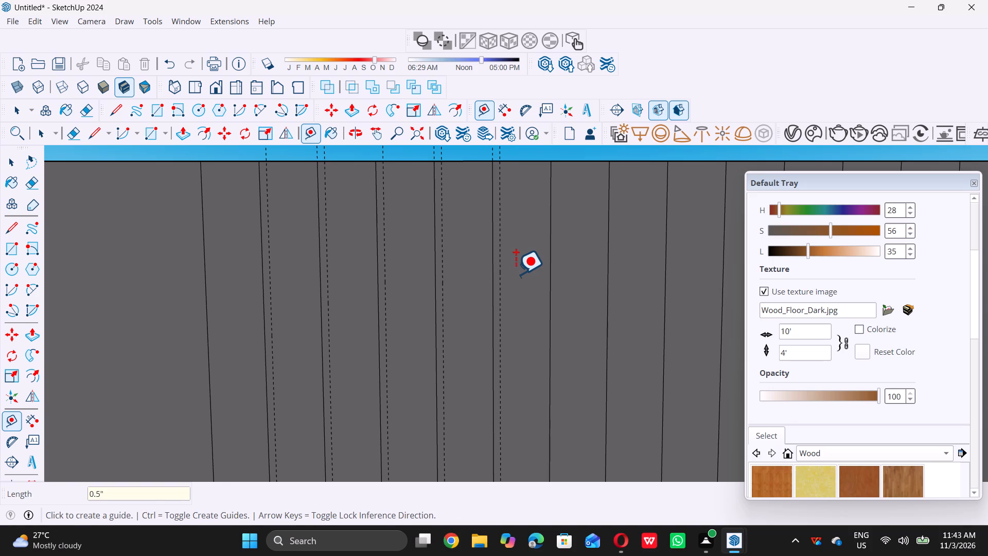
left_click(550, 285)
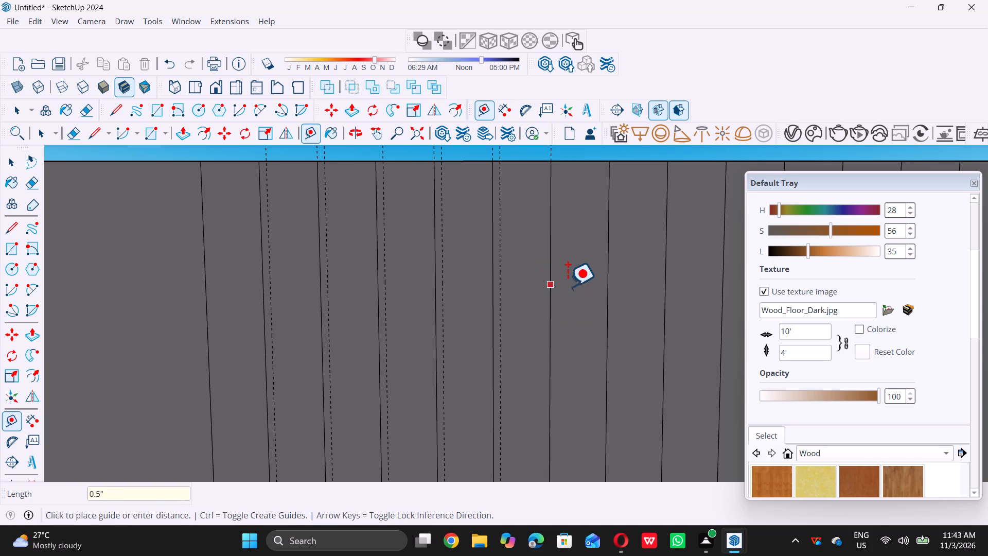
type("0.5")
key("shift+quotedbl")
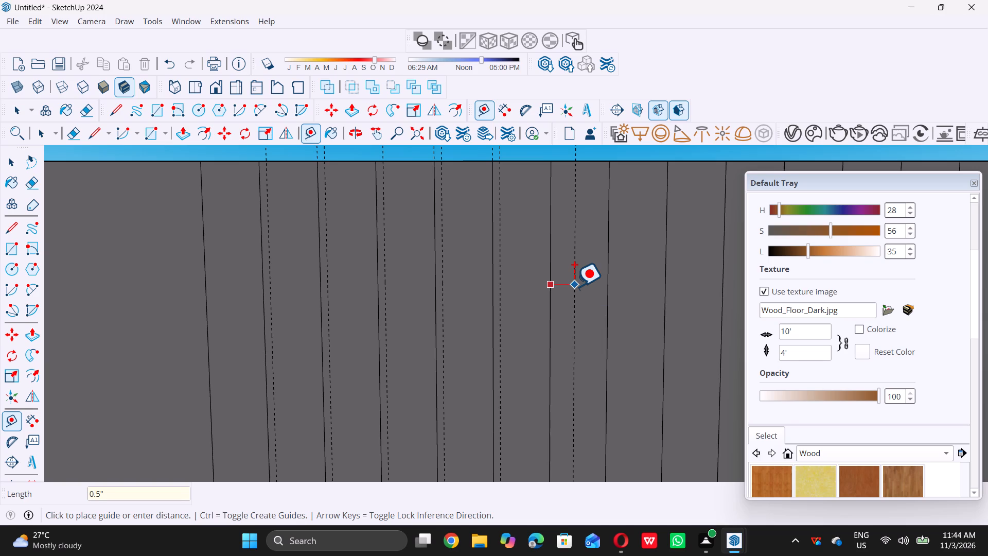
key("Return")
scroll(152, 337, "down", 9)
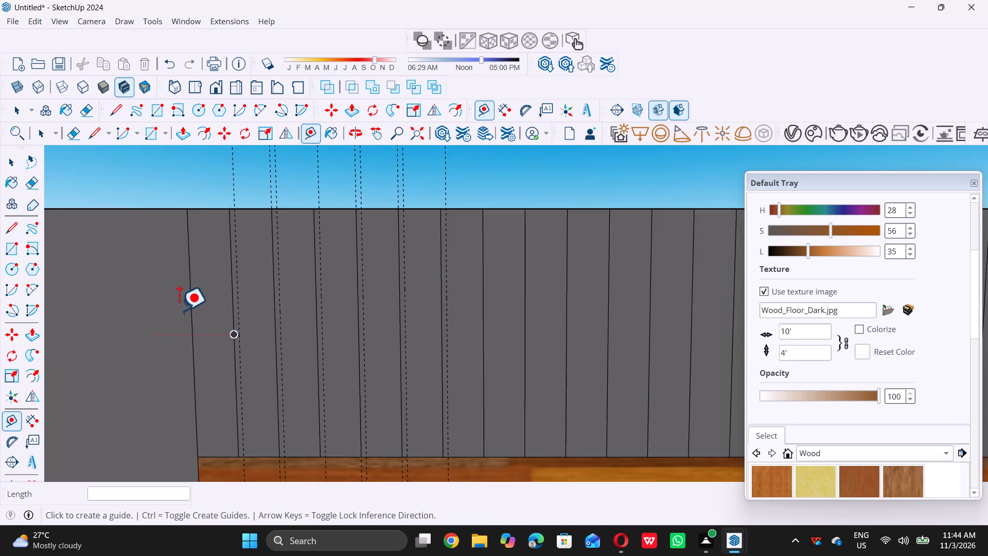
scroll(393, 350, "down", 5)
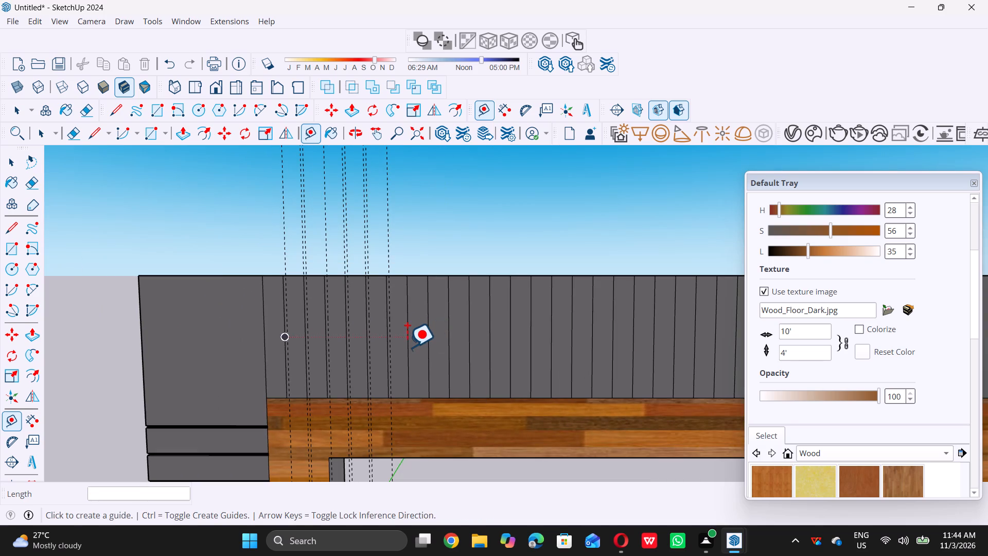
scroll(404, 319, "up", 2)
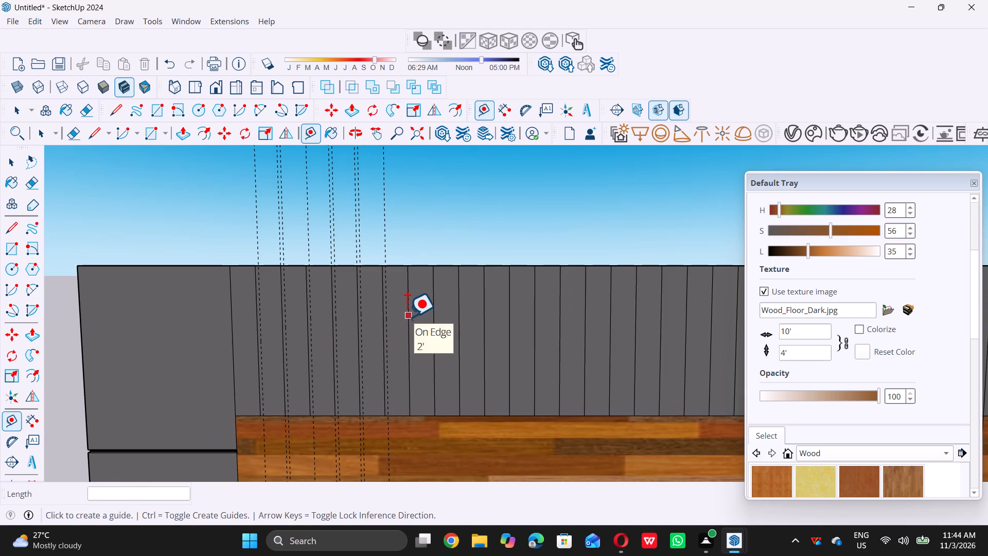
Place vertical guides 0.5" from the parapet's seventh and eighth interior strip lines, counting from the slatted-band side.
left_click(407, 317)
type("0.5")
key("shift+quotedbl")
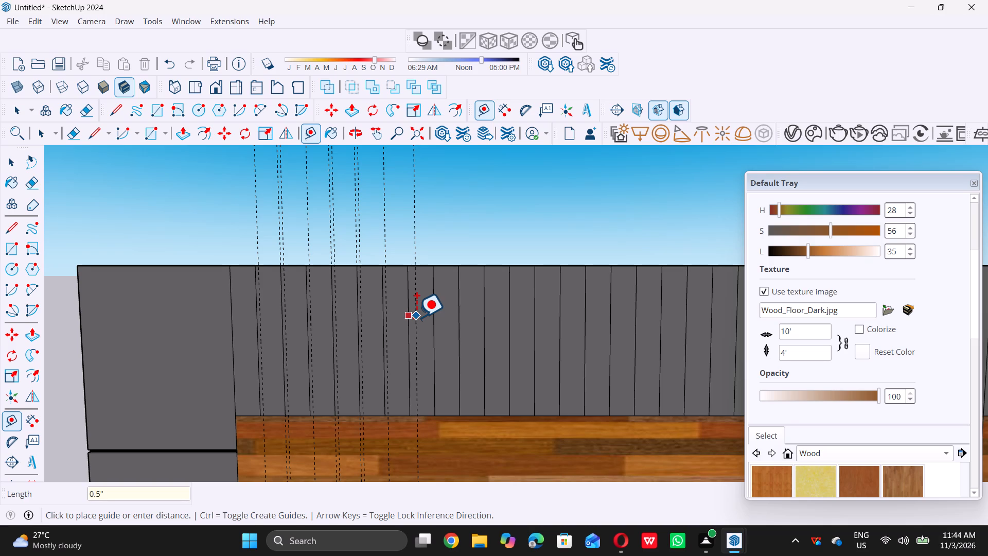
key("Return")
scroll(401, 317, "down", 5)
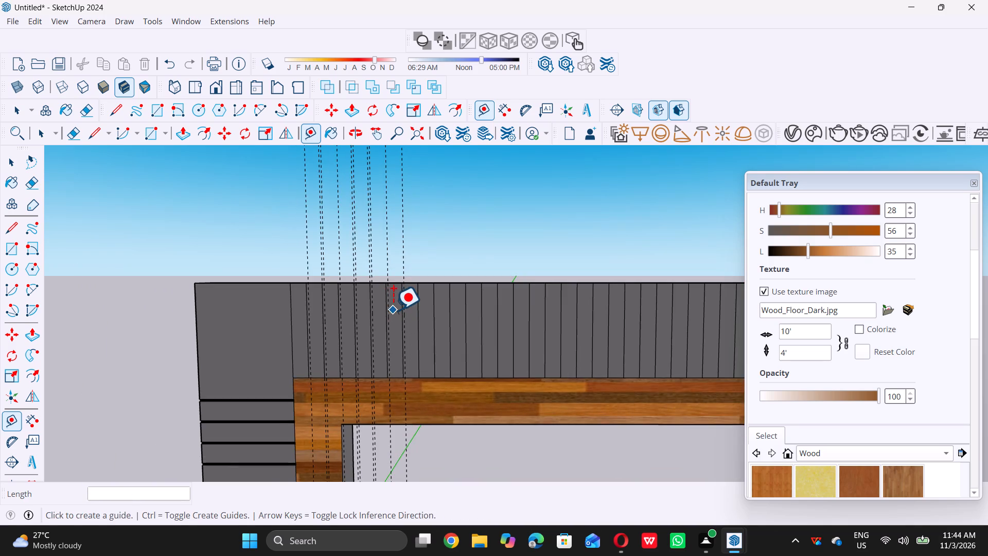
scroll(392, 310, "down", 5)
scroll(497, 321, "up", 4)
scroll(448, 332, "up", 5)
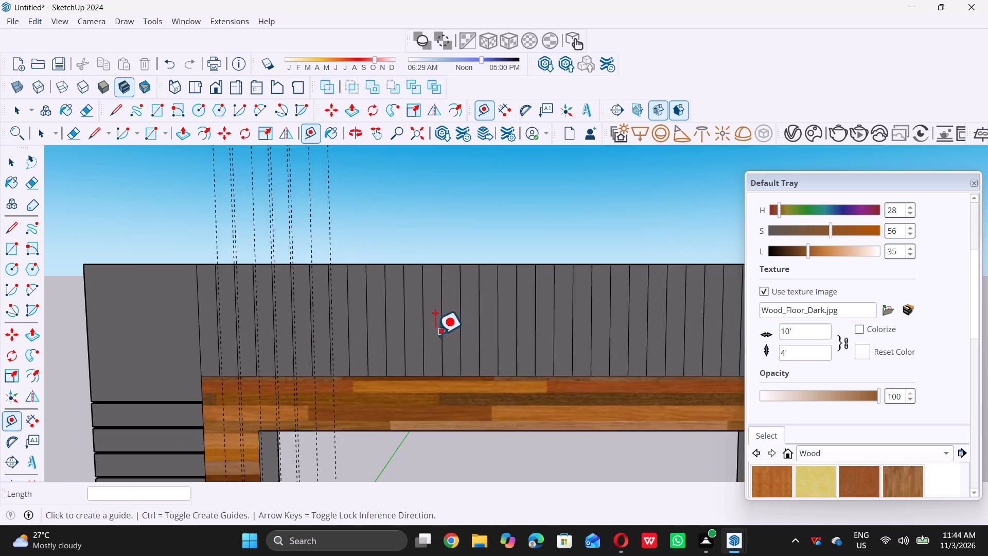
scroll(331, 327, "up", 8)
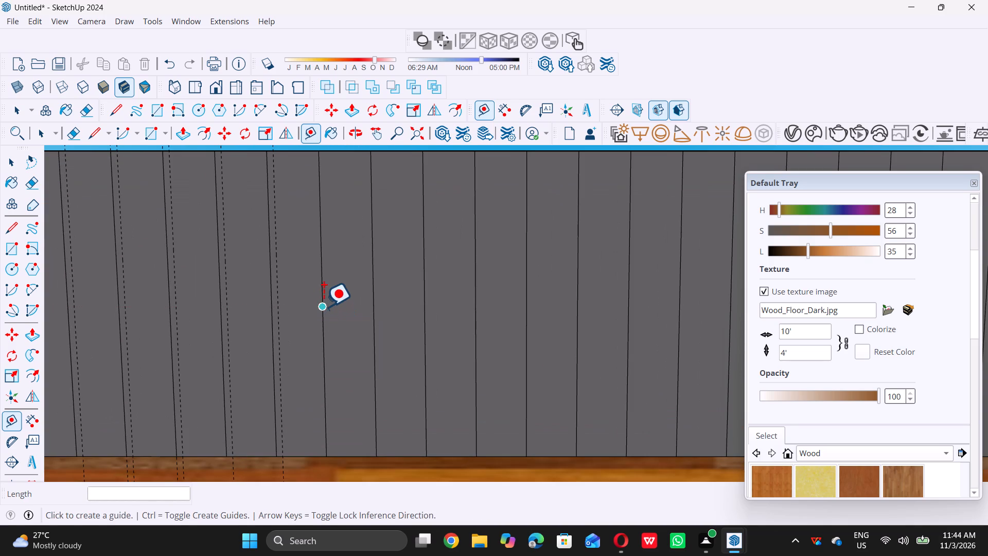
left_click(322, 280)
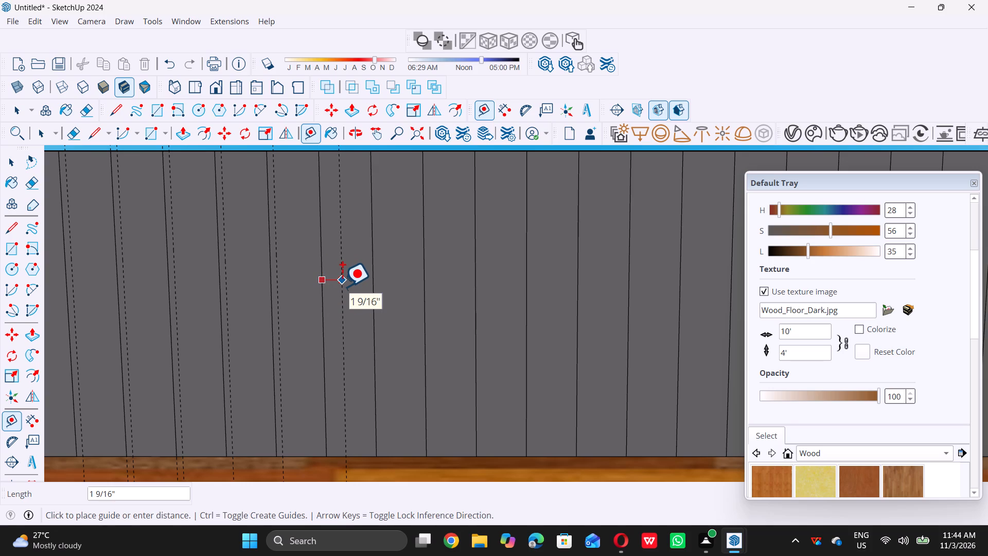
type("0.5")
key("shift+quotedbl")
key("Return")
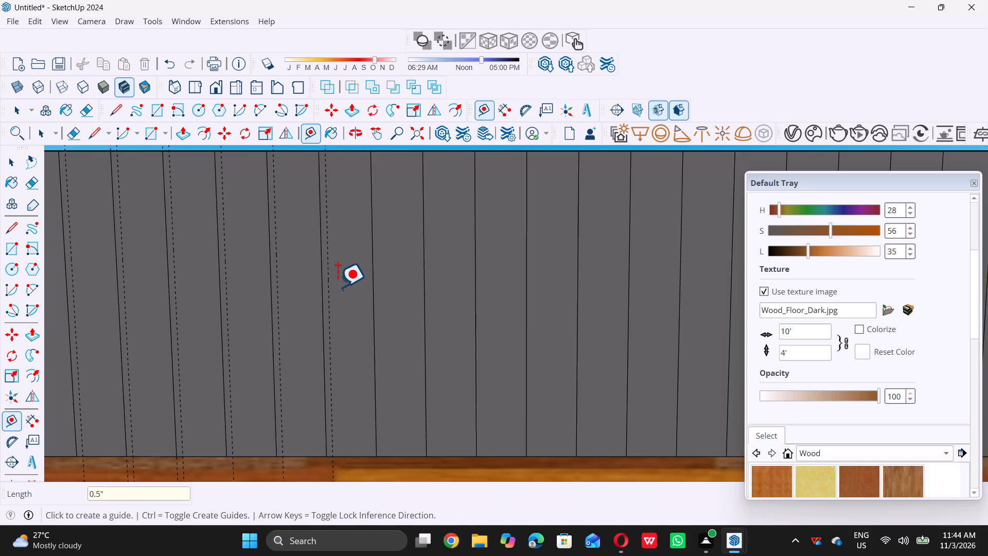
Place vertical guides 0.5" from the parapet's ninth and tenth interior strip lines, counting from the slatted-band side.
left_click(372, 274)
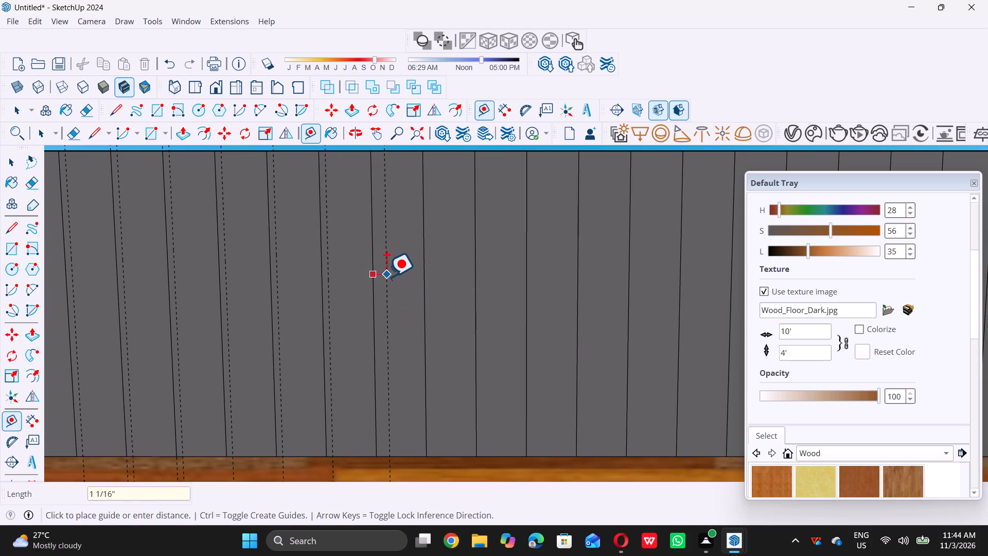
type("0.5")
key("shift+quotedbl")
key("Return")
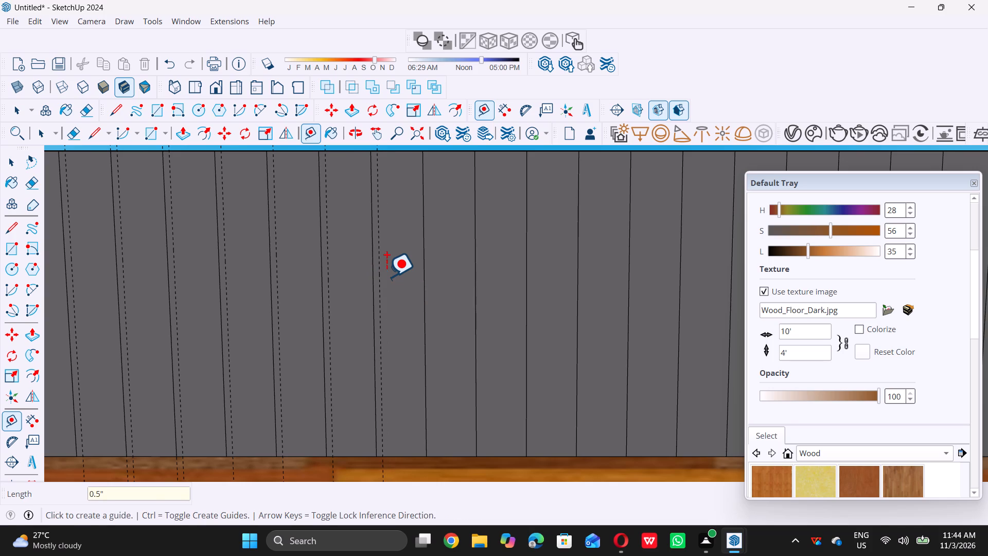
left_click(422, 271)
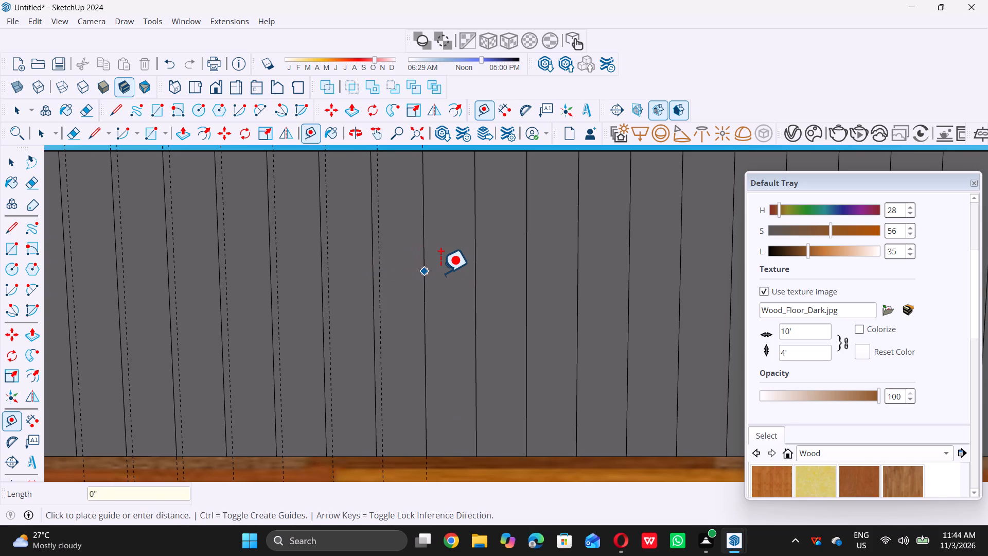
type("0.5")
key("shift+quotedbl")
key("Return")
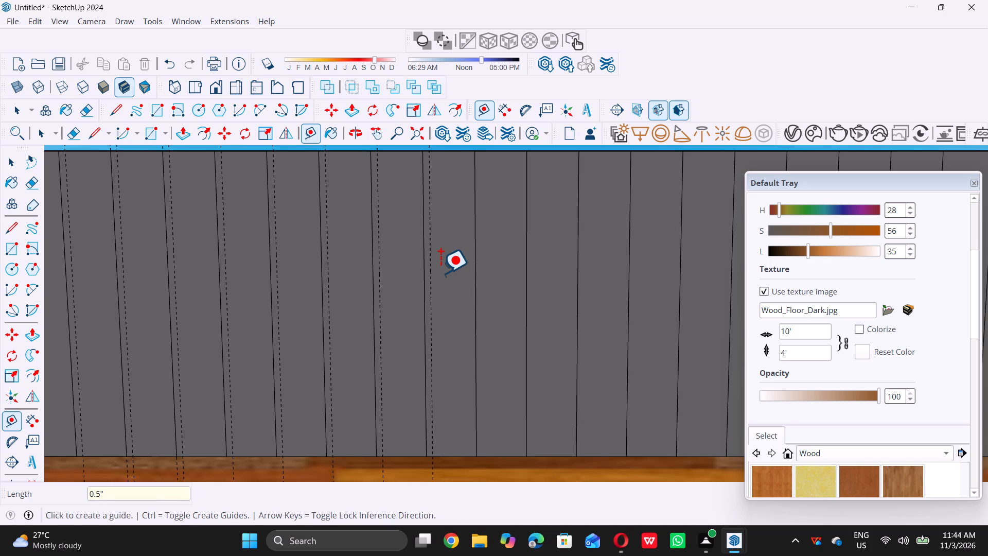
Place vertical guides 0.5" from the parapet's eleventh and twelfth interior strip lines, counting from the slatted-band side.
left_click(477, 255)
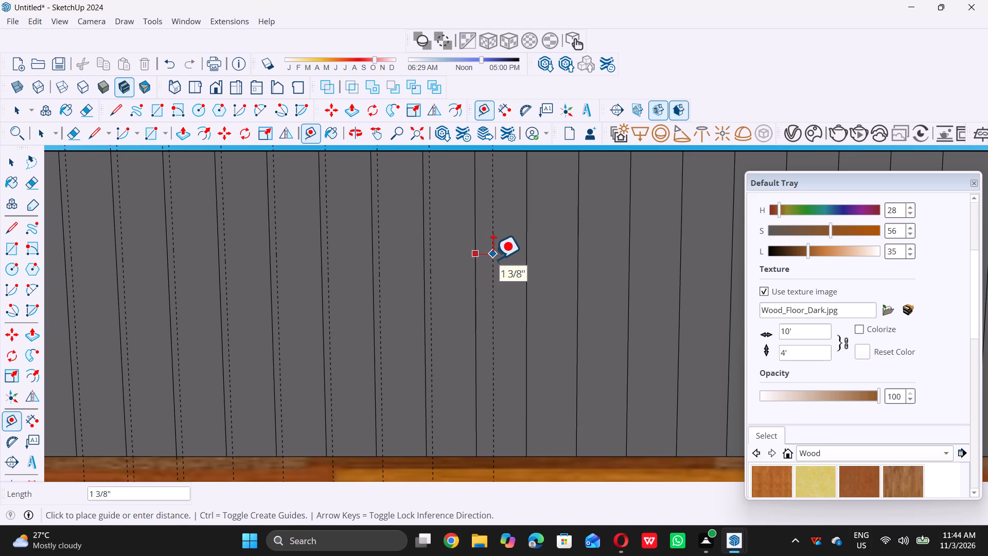
type("0.5")
key("shift+quotedbl")
key("Return")
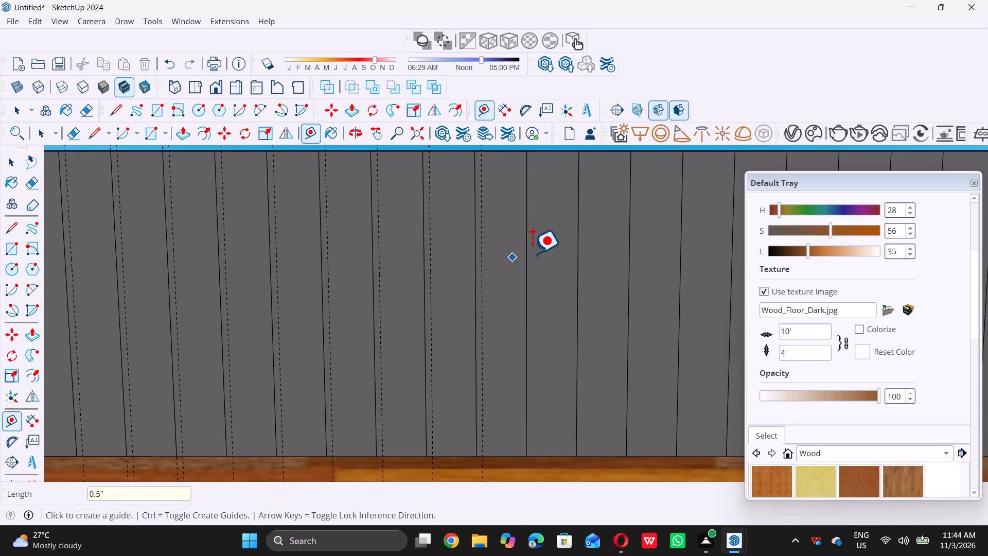
triple_click(529, 253)
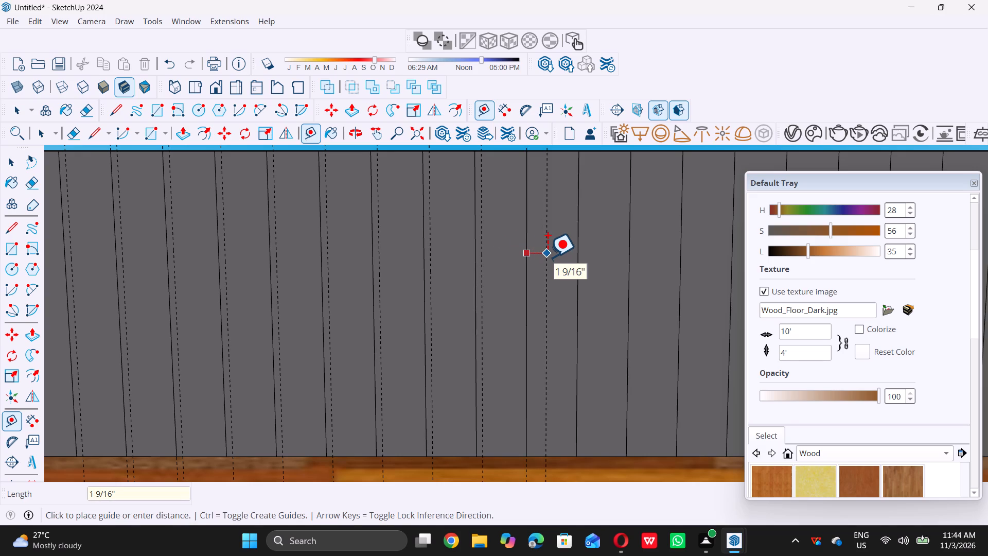
type("0.5")
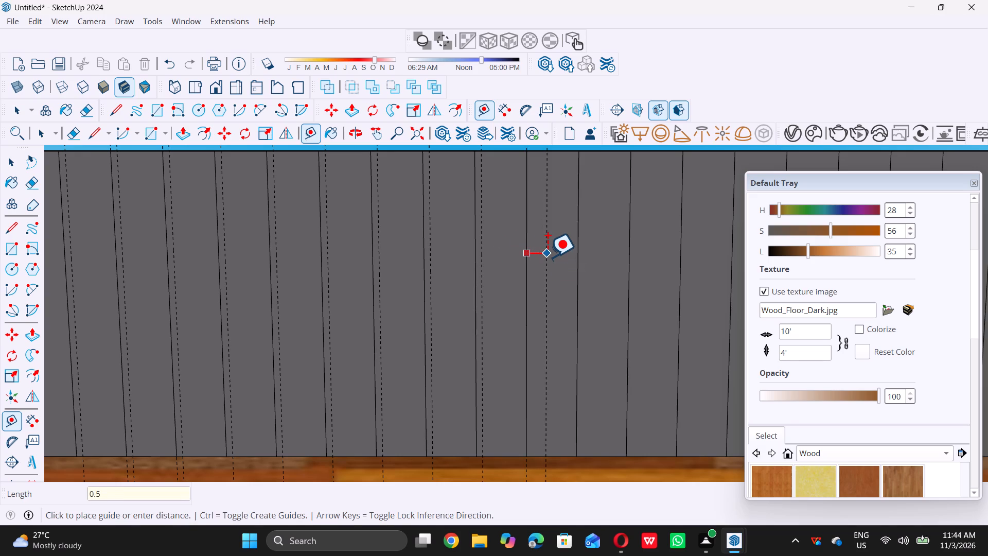
key("shift+quotedbl")
key("Return")
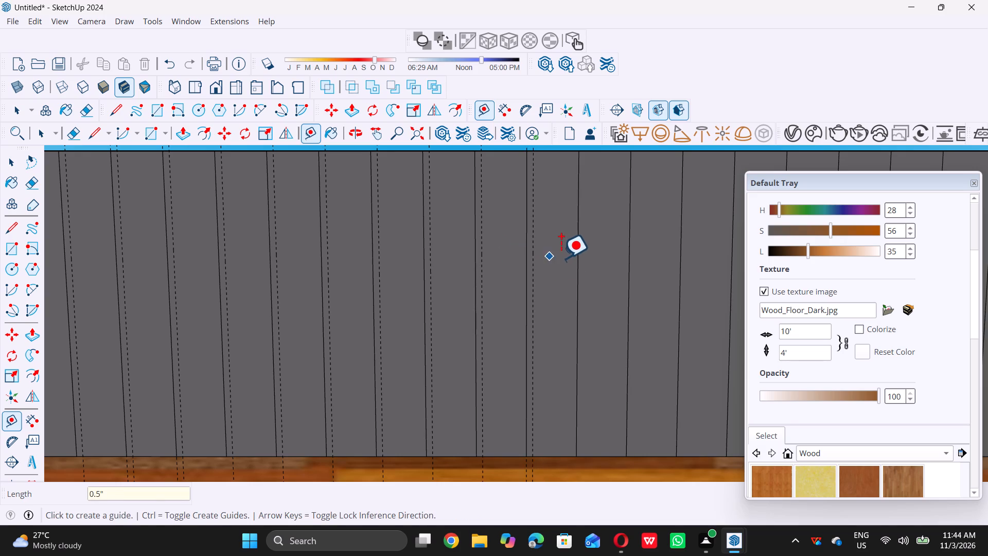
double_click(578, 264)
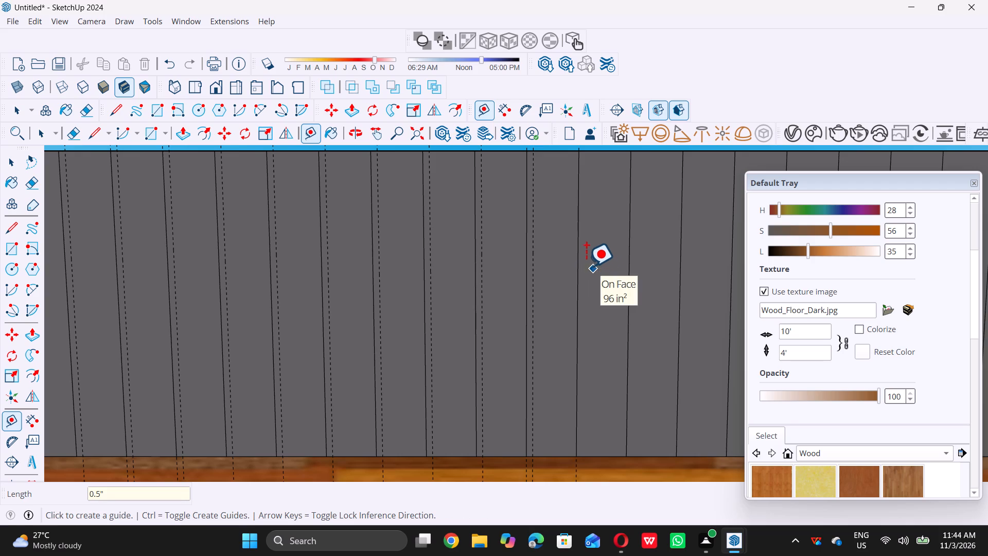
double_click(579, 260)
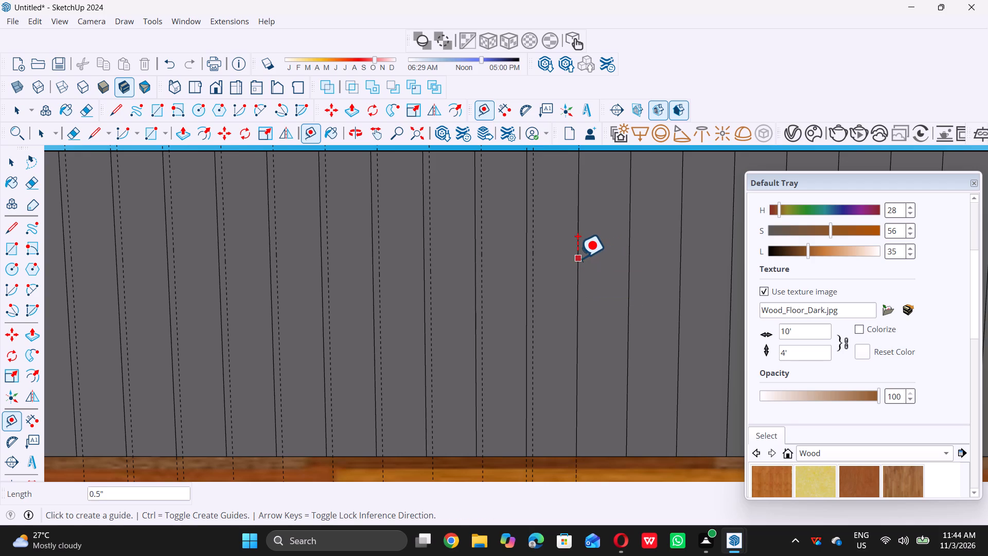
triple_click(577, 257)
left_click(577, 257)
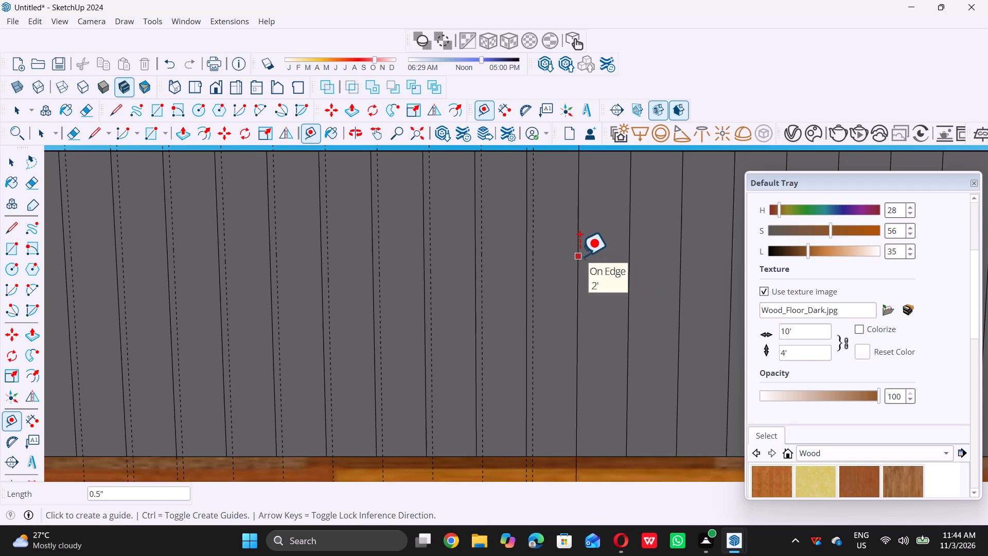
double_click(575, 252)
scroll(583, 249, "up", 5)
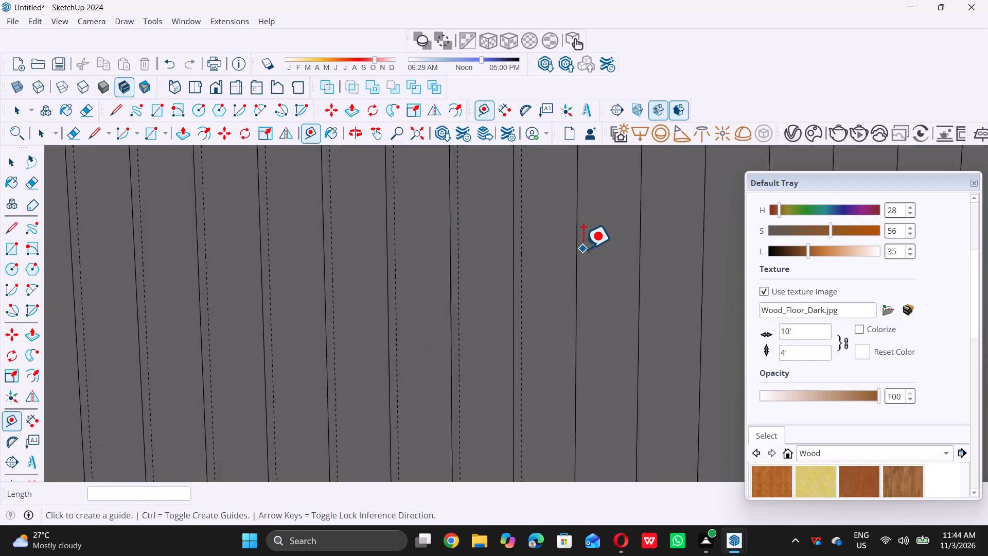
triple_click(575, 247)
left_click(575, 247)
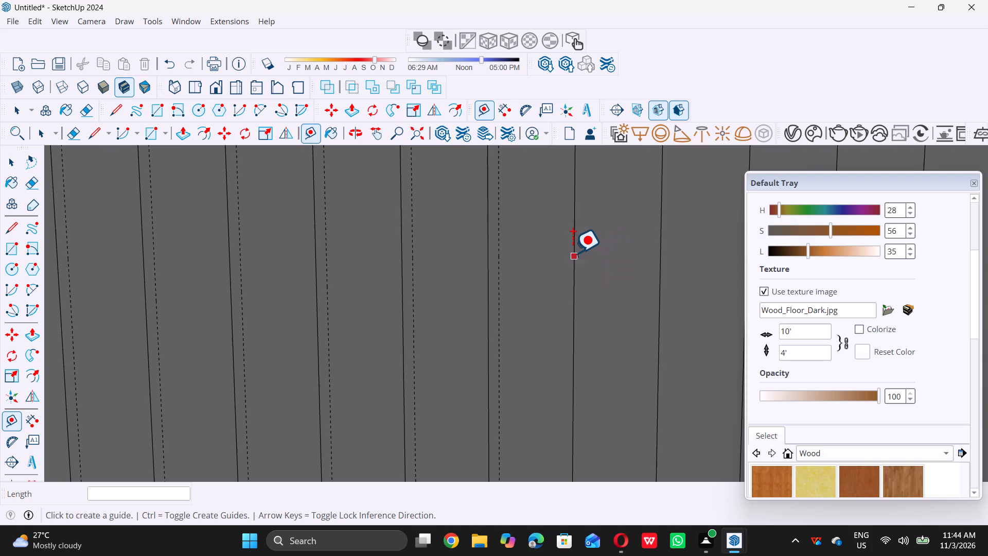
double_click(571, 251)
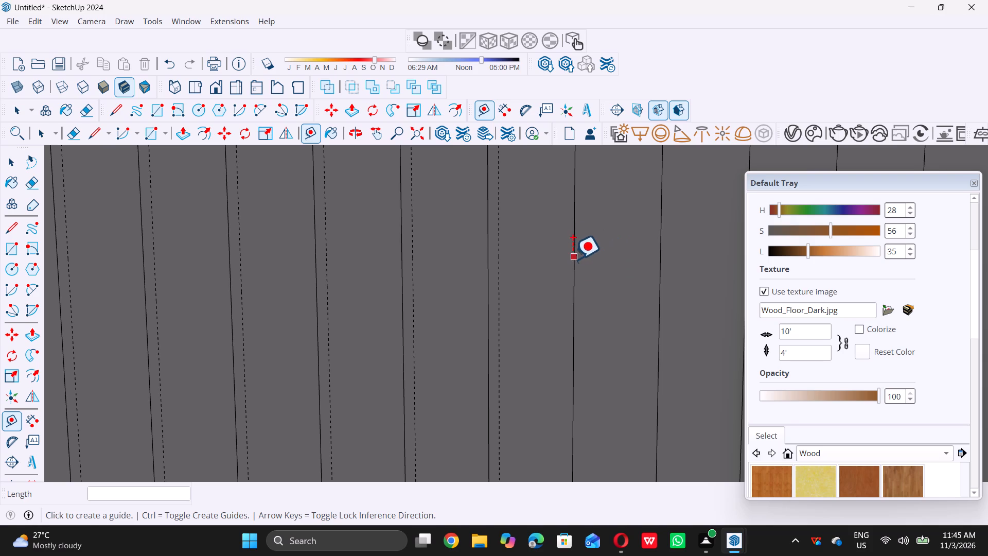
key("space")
Place vertical guides 0.5" from the parapet's thirteenth and fourteenth interior strip lines, counting from the slatted-band side.
scroll(516, 285, "down", 11)
middle_click_drag(545, 299, 523, 305)
scroll(544, 311, "up", 2)
key("t")
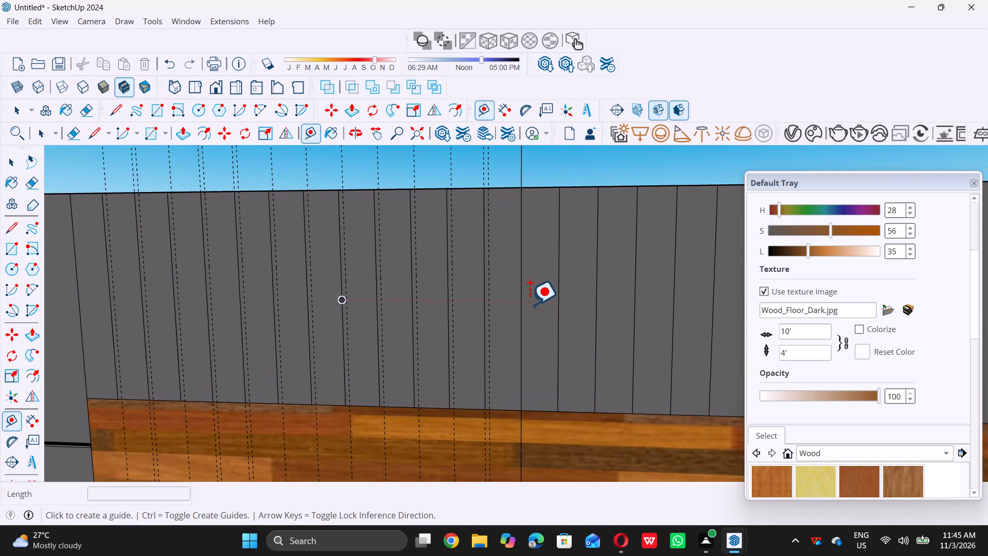
double_click(522, 272)
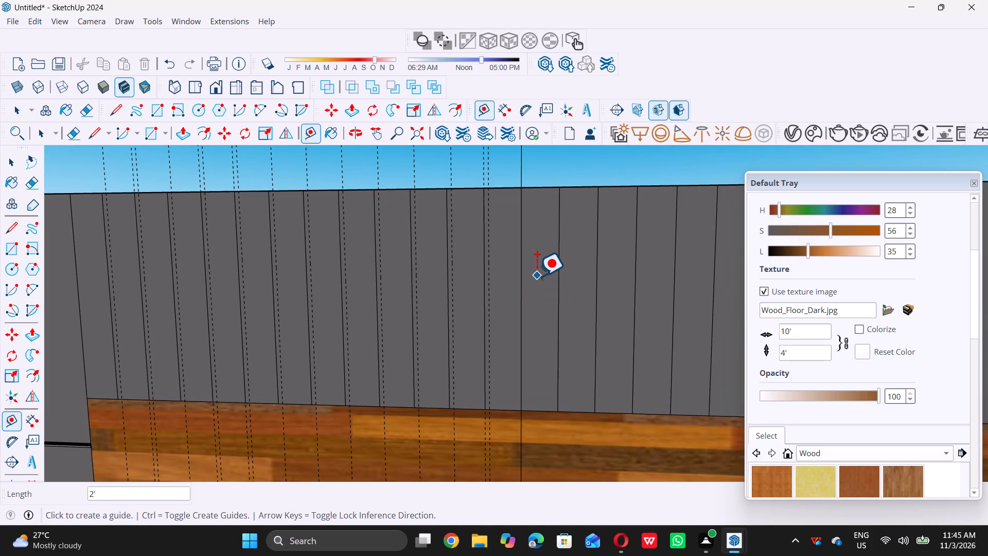
left_click(523, 273)
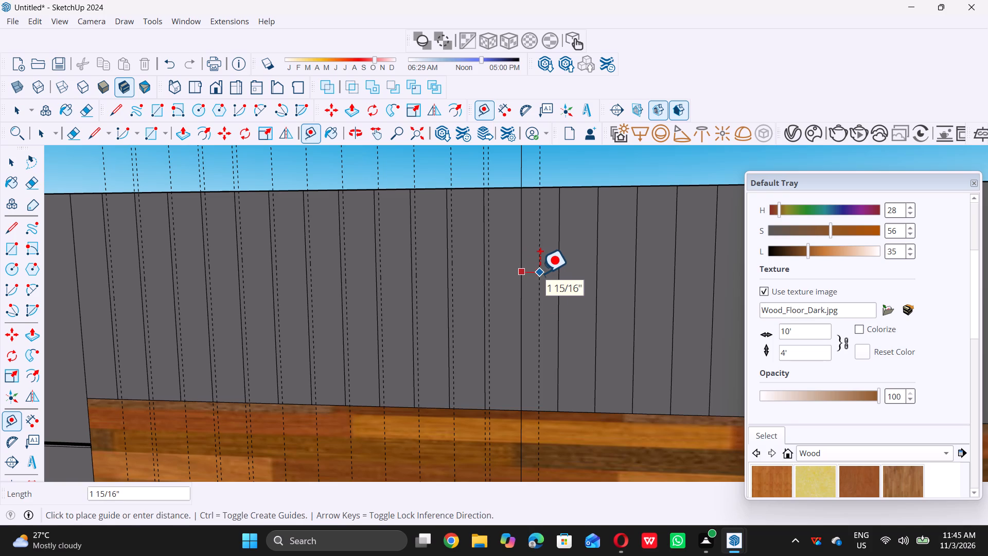
type("0.5")
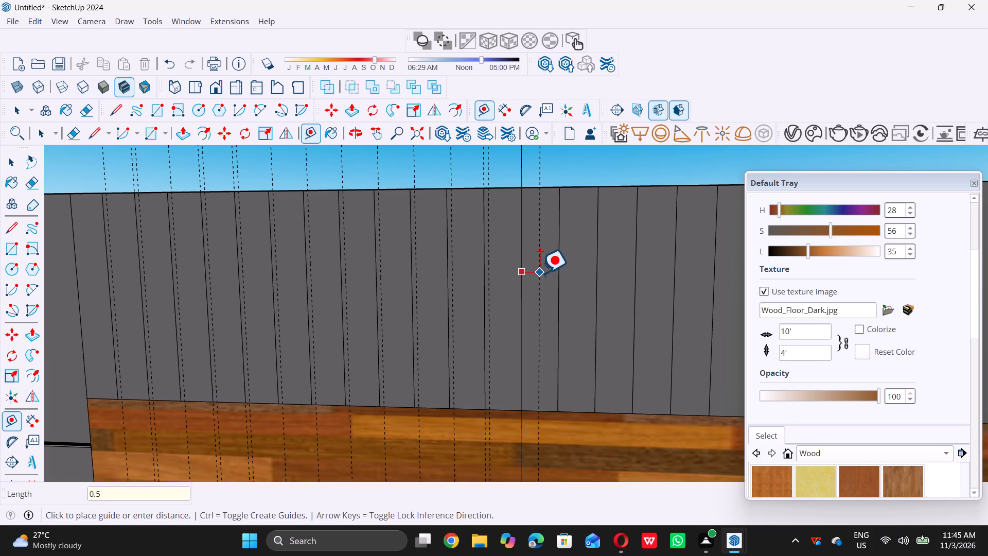
key("shift+quotedbl")
key("Return")
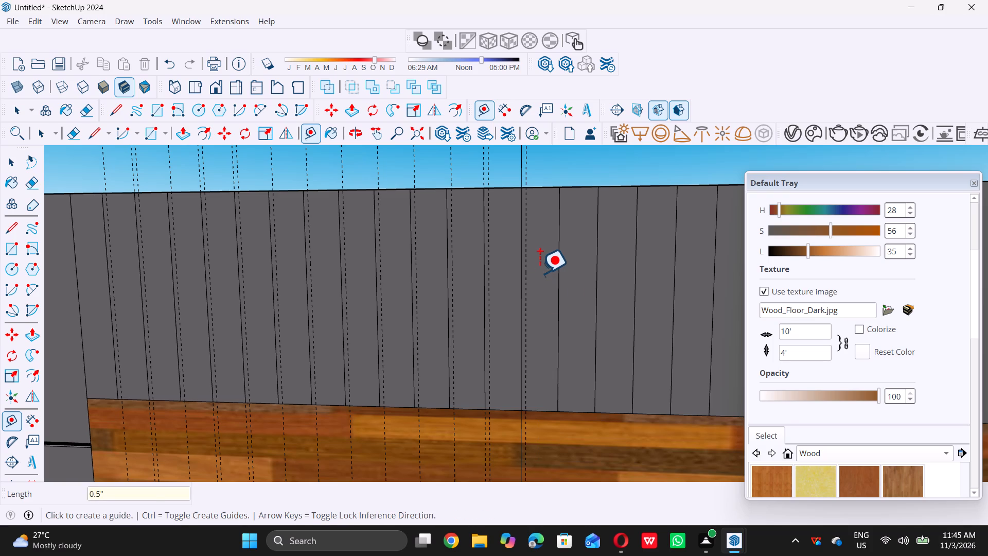
left_click(557, 256)
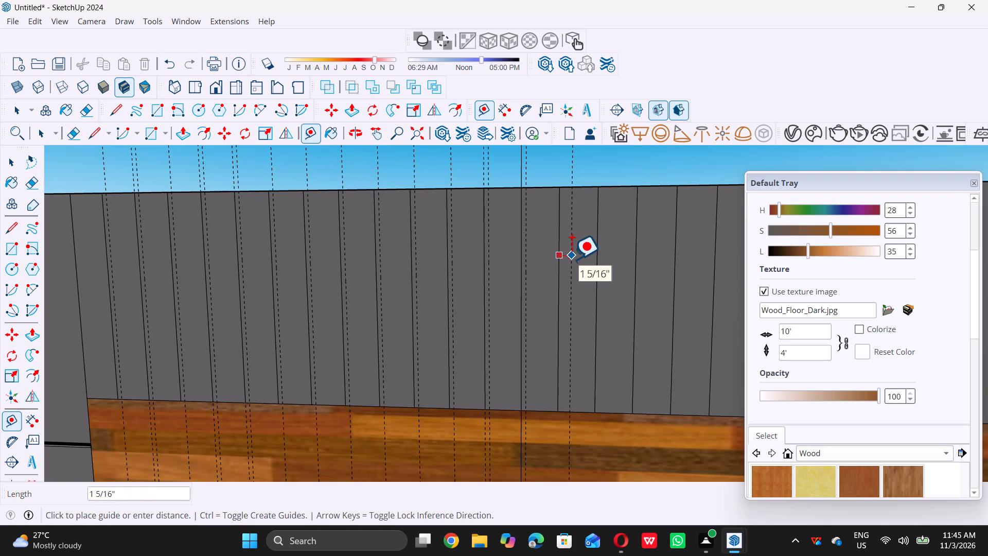
type("0.5")
key("shift+quotedbl")
key("Return")
Place vertical guides 0.5" from the parapet's fifteenth and sixteenth interior strip lines, counting from the slatted-band side.
scroll(477, 271, "down", 9)
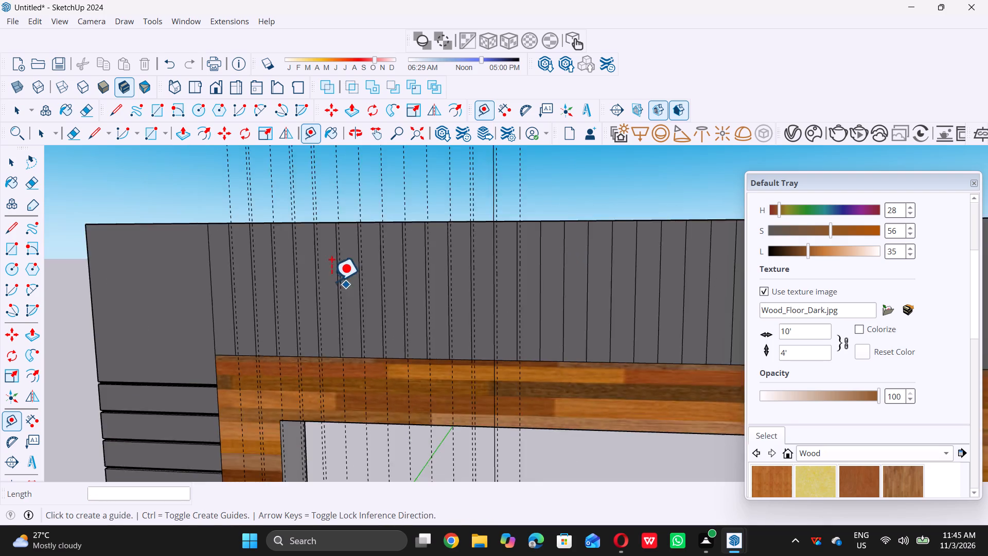
scroll(331, 281, "down", 6)
middle_click_drag(547, 304, 530, 314)
scroll(439, 288, "up", 16)
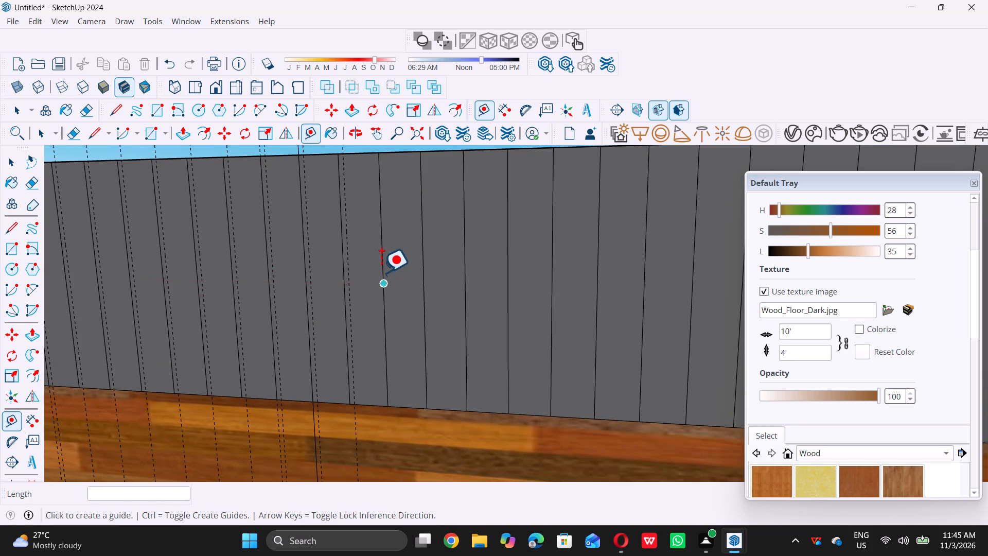
left_click(382, 264)
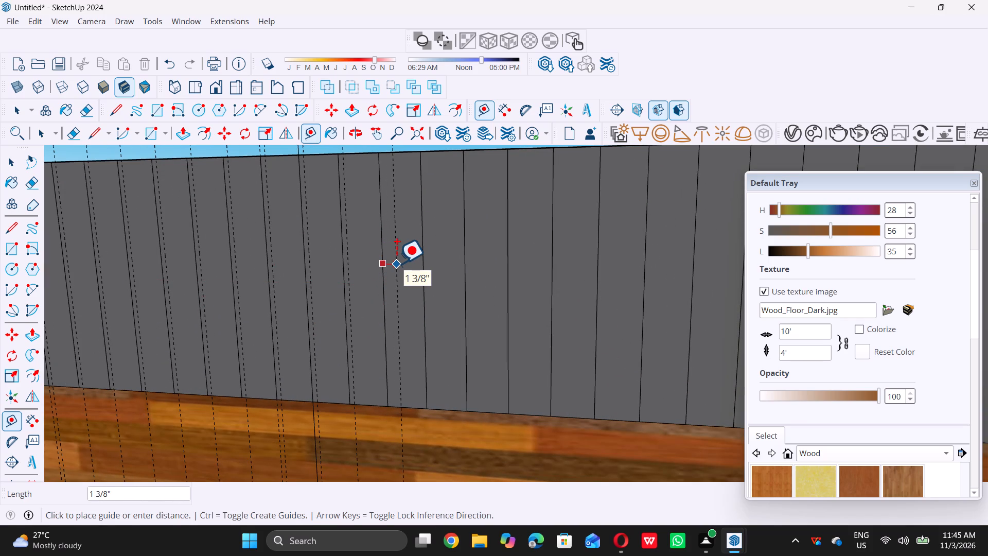
type("0.5")
key("shift+quotedbl")
key("Return")
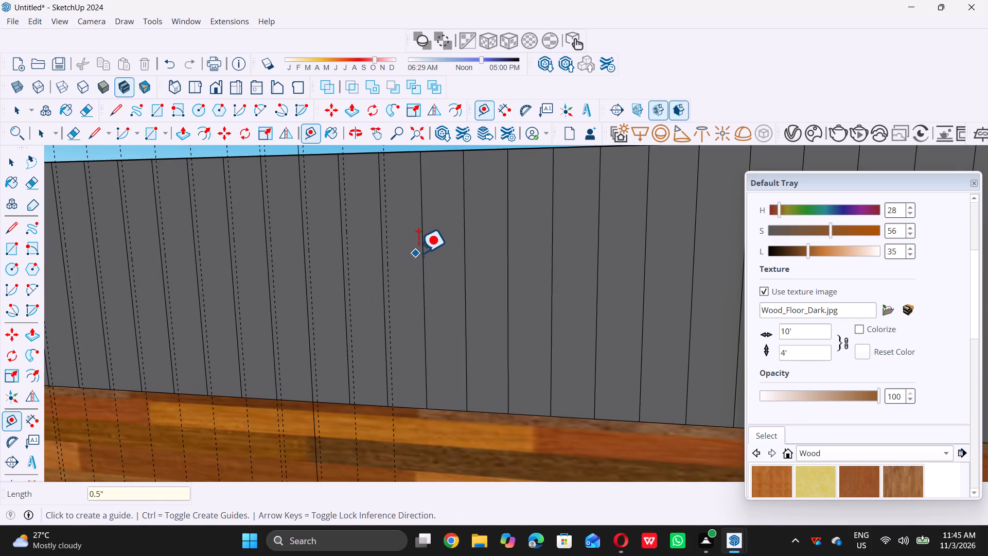
left_click(421, 251)
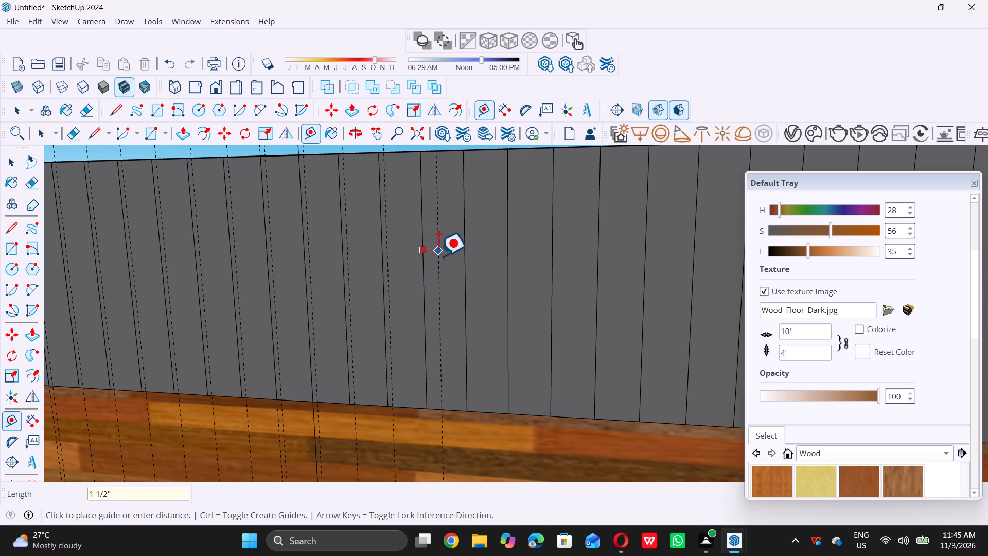
type("0.")
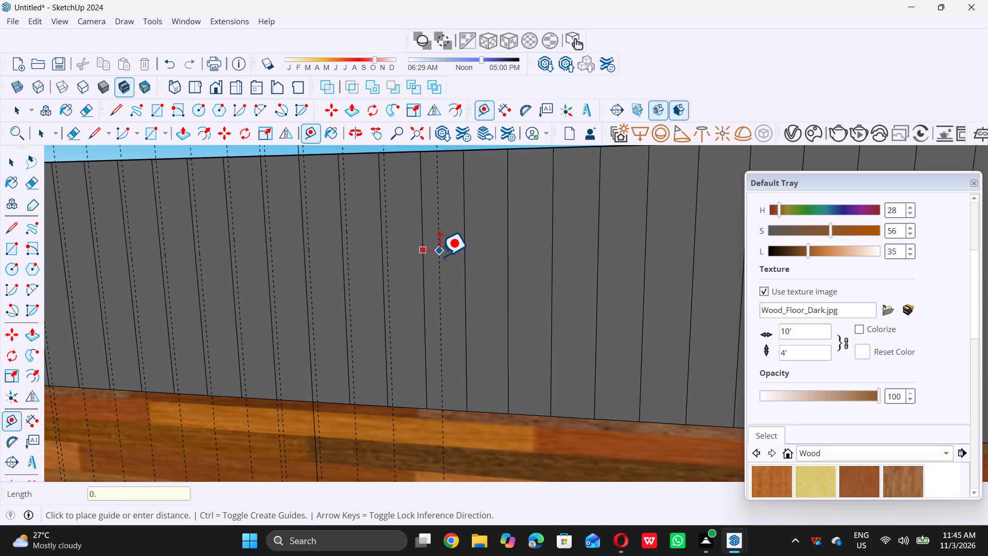
type("5\"")
key("Return")
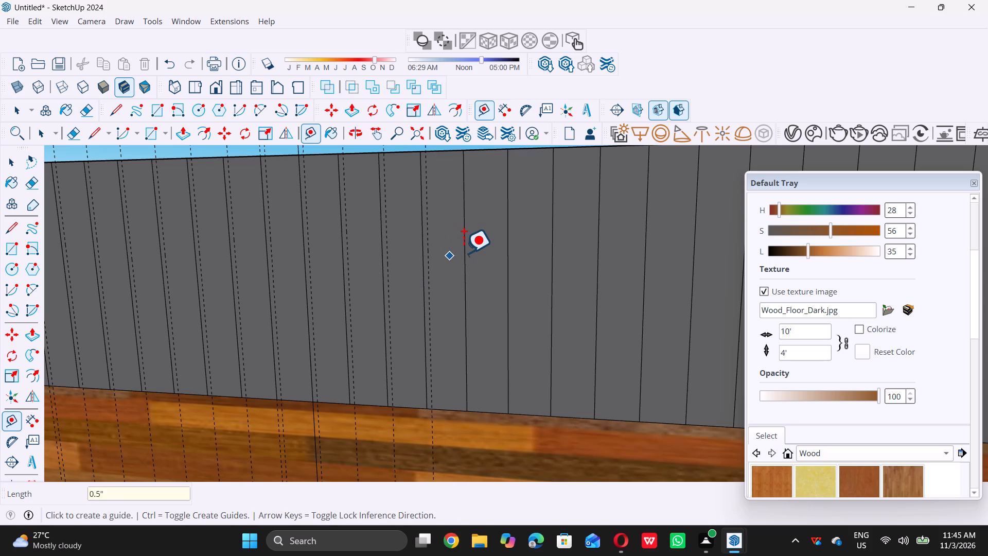
Place vertical guides 0.5" from the parapet's seventeenth and eighteenth interior strip lines, counting from the slatted-band side.
left_click(464, 253)
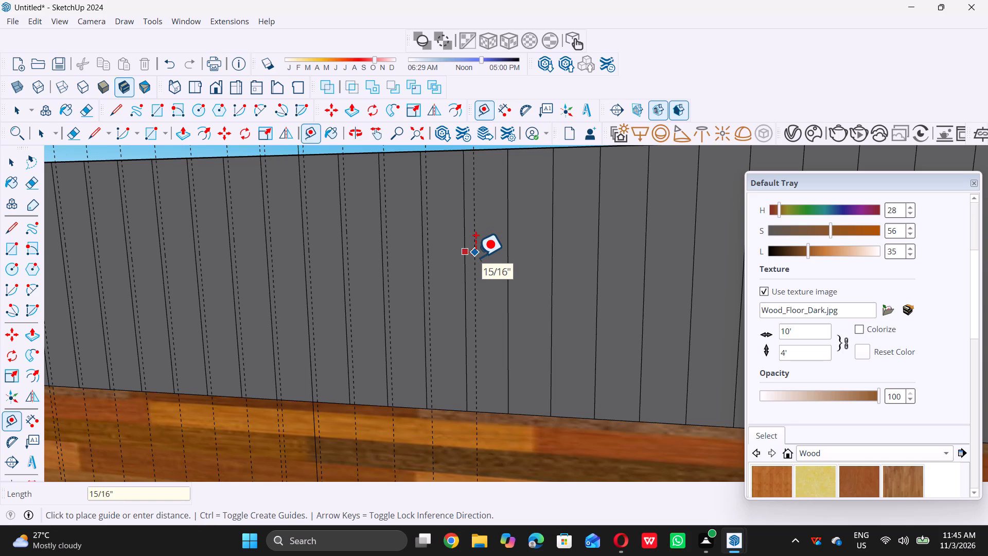
type("0.5")
key("shift+quotedbl")
key("Return")
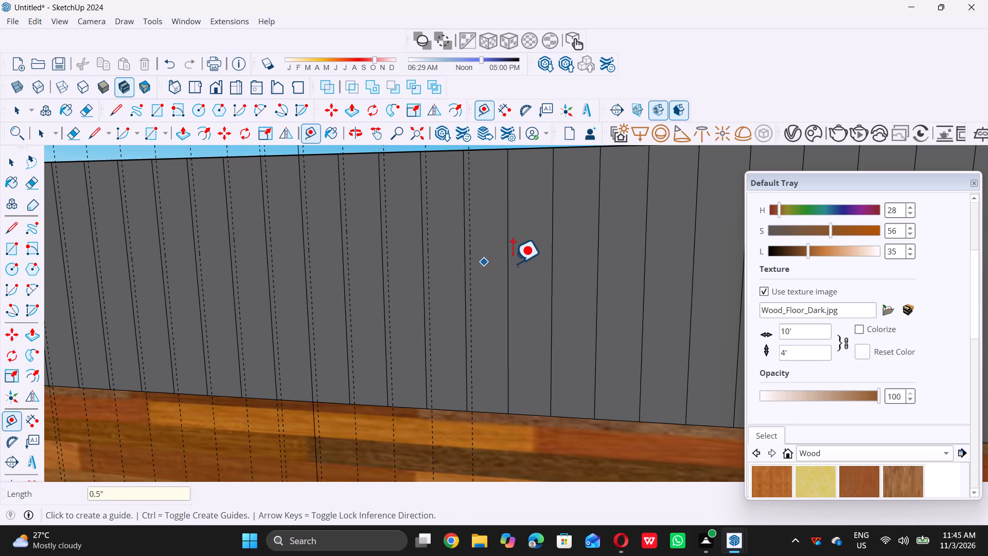
double_click(507, 263)
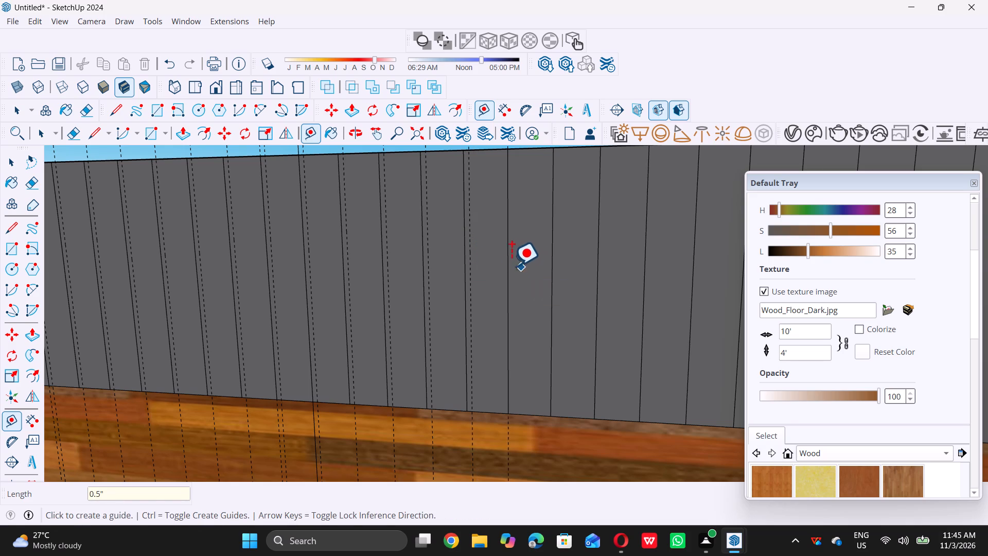
left_click(508, 264)
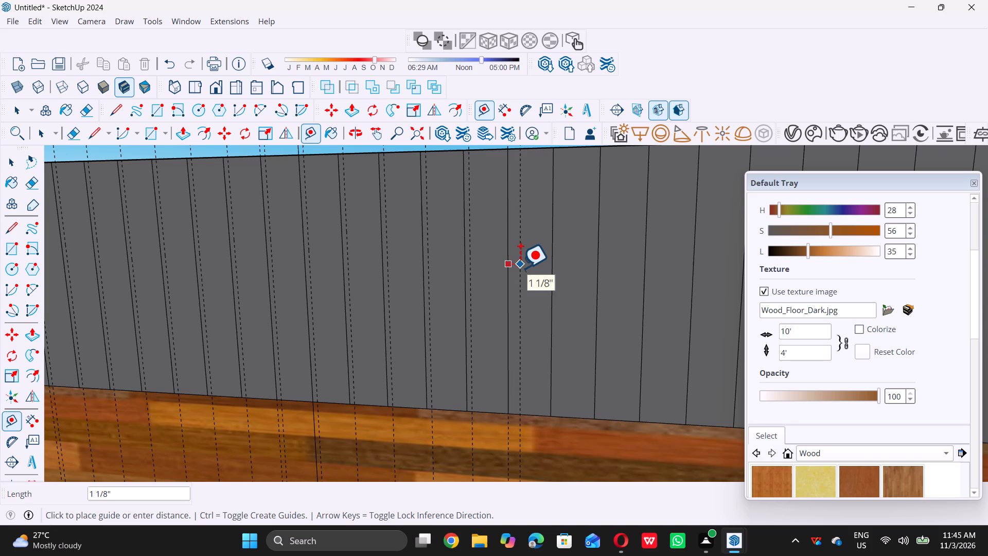
type("0.5")
key("shift+quotedbl")
key("Return")
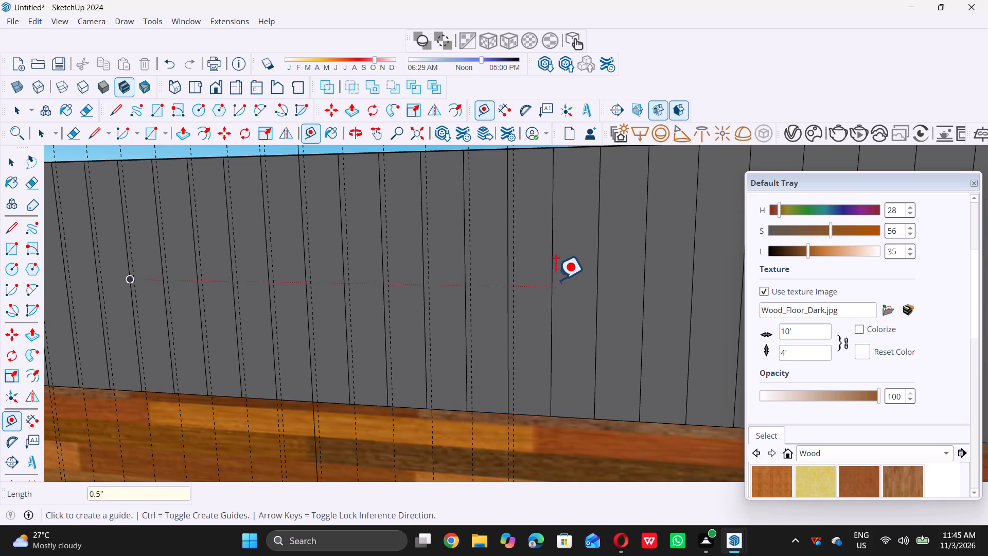
Place vertical guides 0.5" from the parapet's nineteenth and twentieth interior strip lines, counting from the slatted-band side.
left_click(551, 271)
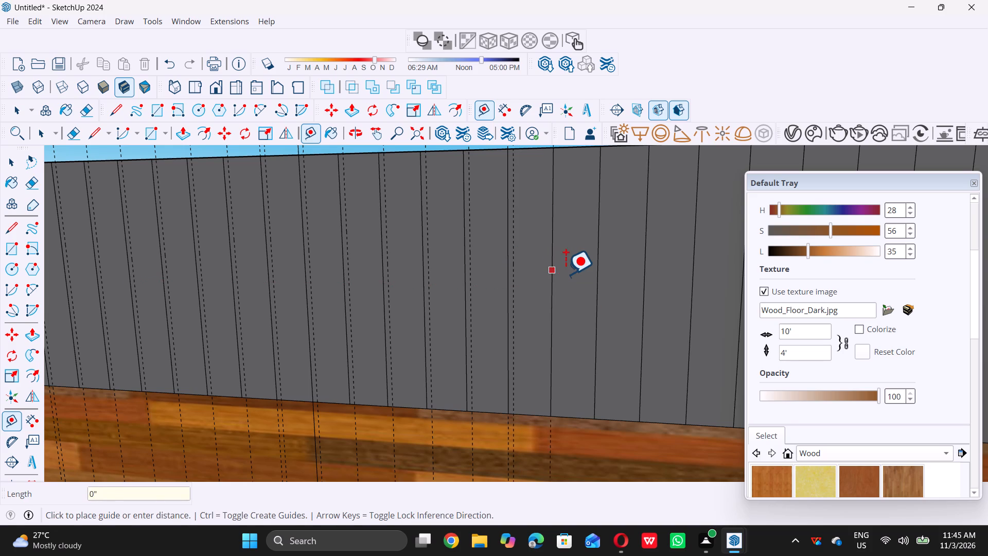
type("0.5")
key("shift+quotedbl")
key("Return")
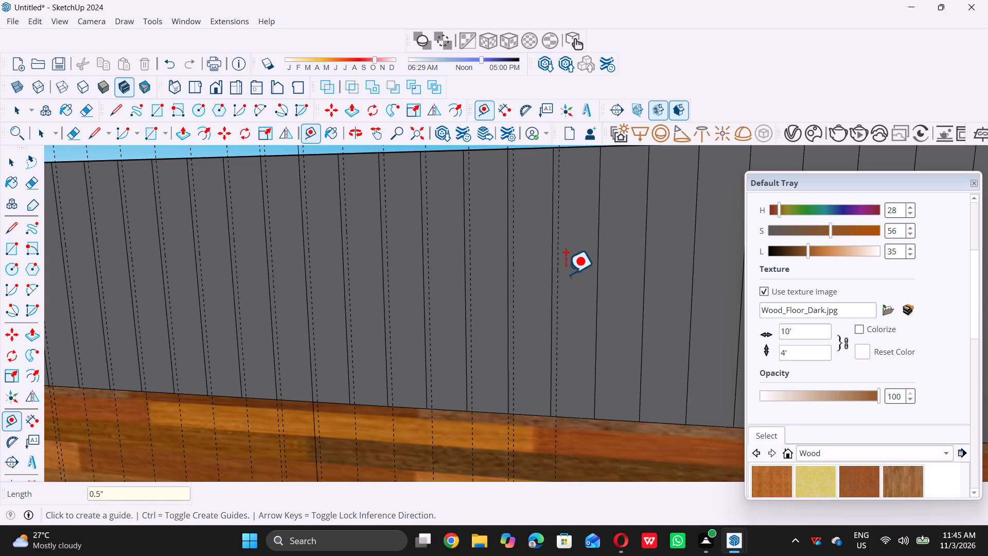
scroll(474, 290, "down", 9)
scroll(381, 297, "down", 5)
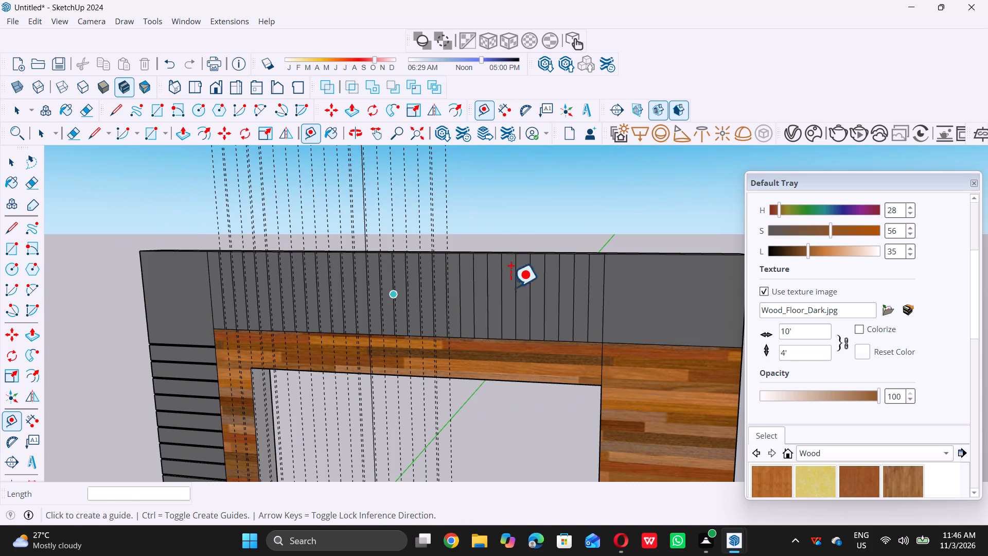
scroll(537, 288, "up", 6)
scroll(370, 289, "up", 4)
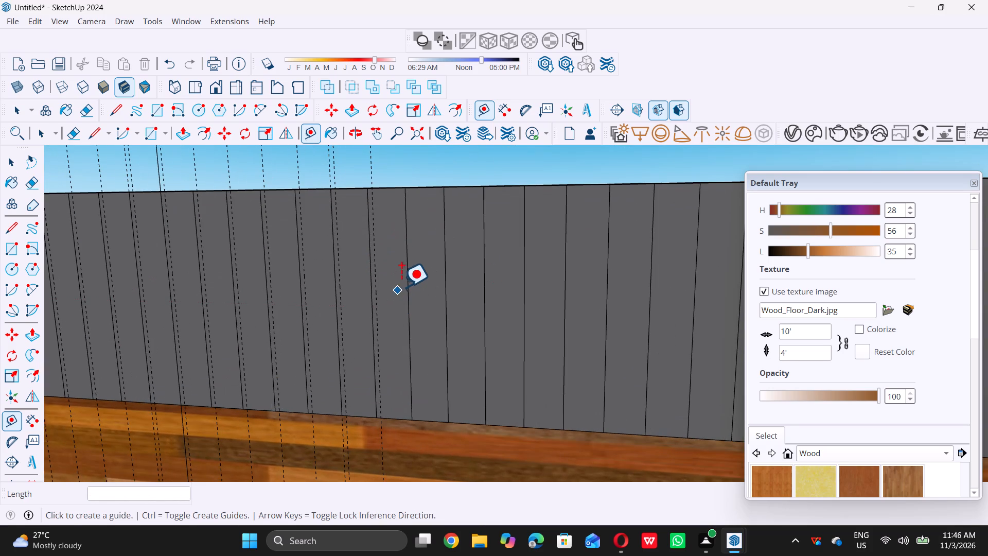
left_click(408, 281)
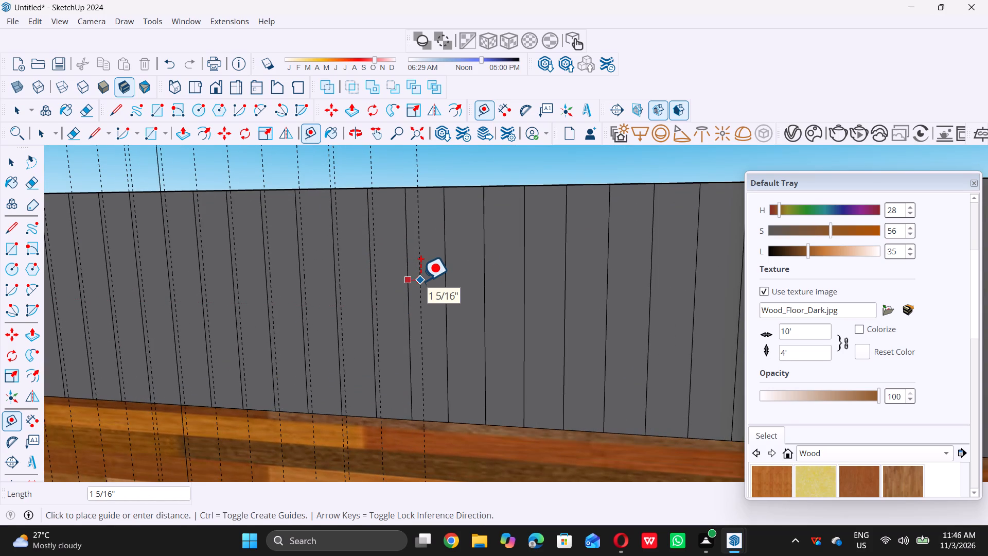
type("0.5")
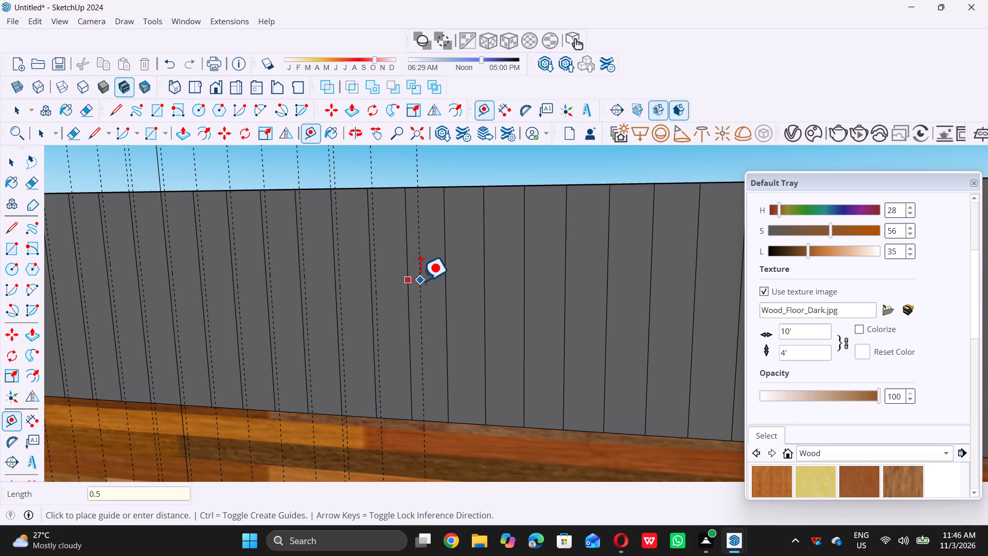
key("shift+quotedbl")
key("Return")
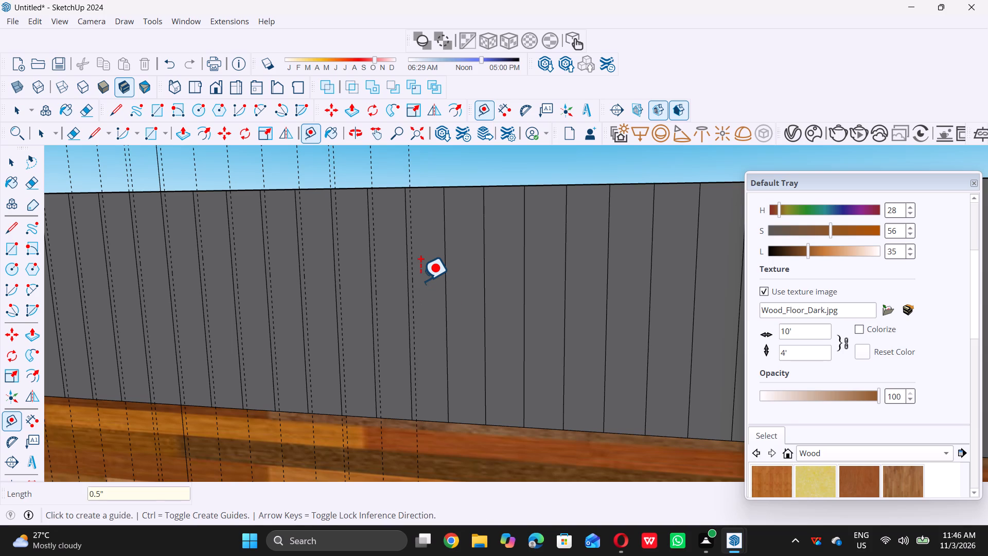
Place vertical guides 0.5" from the parapet's twenty-first and twenty-second interior strip lines, counting from the slatted-band side.
left_click(443, 271)
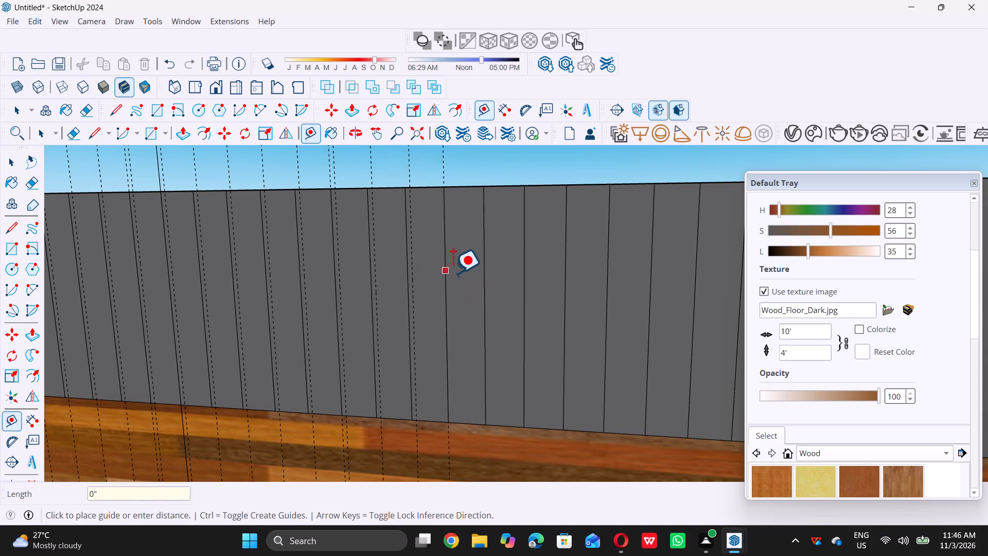
type("0.5")
key("shift+quotedbl")
key("Return")
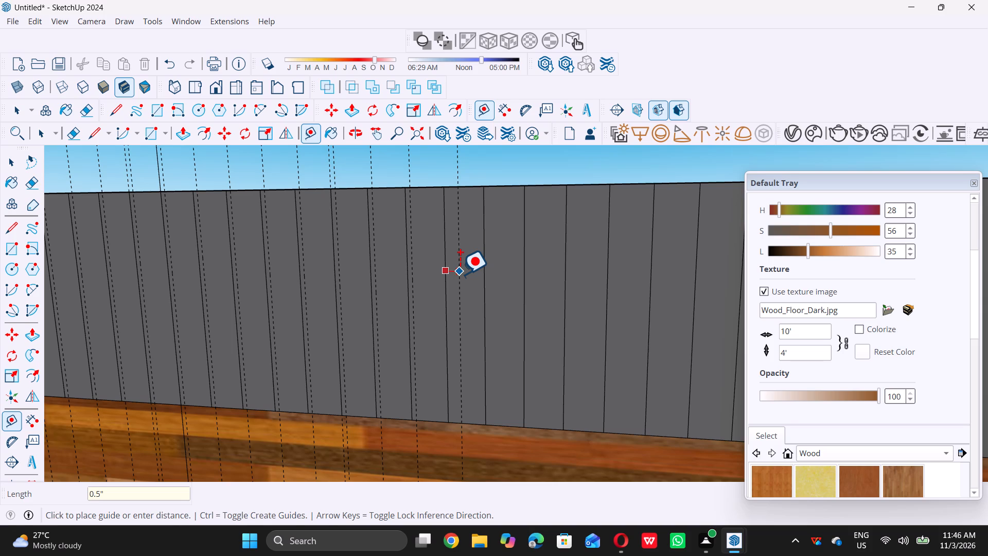
left_click(484, 269)
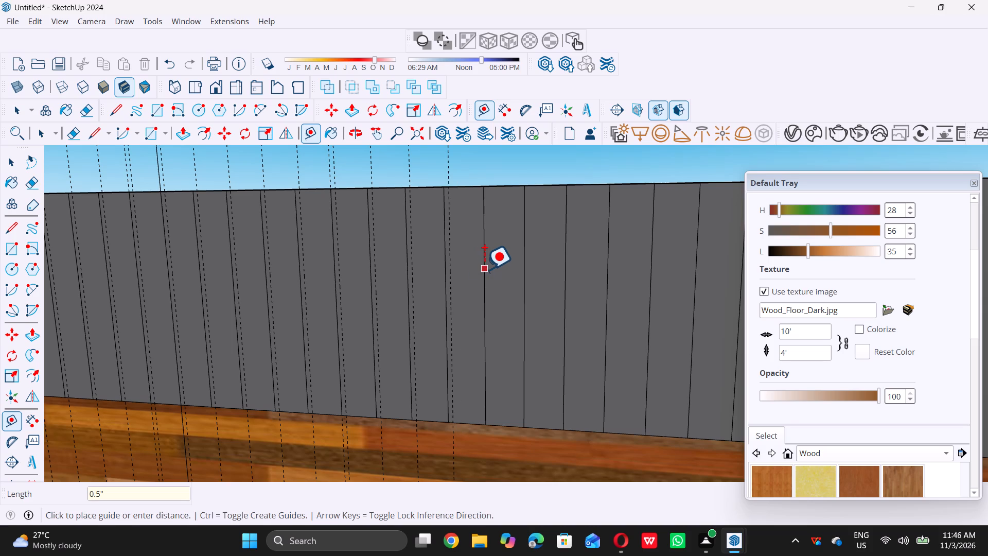
type("0.5")
key("shift+quotedbl")
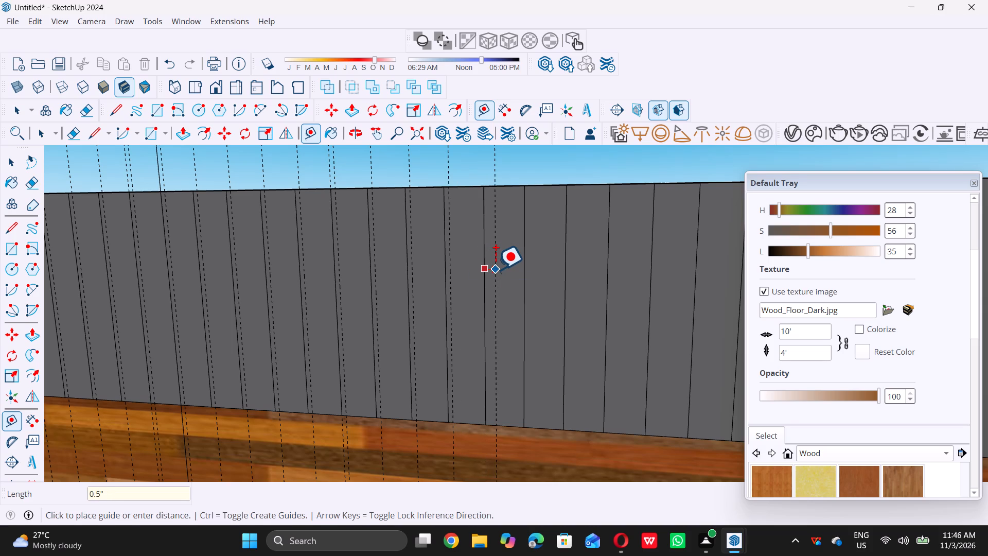
key("Return")
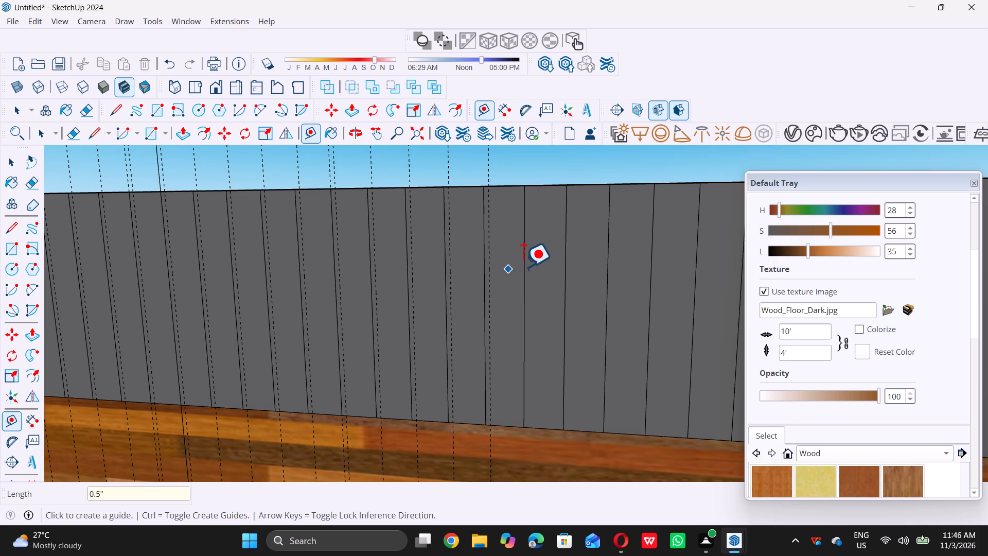
Place vertical guides 0.5" from the parapet's twenty-third and twenty-fourth interior strip lines, counting from the slatted-band side.
triple_click(524, 267)
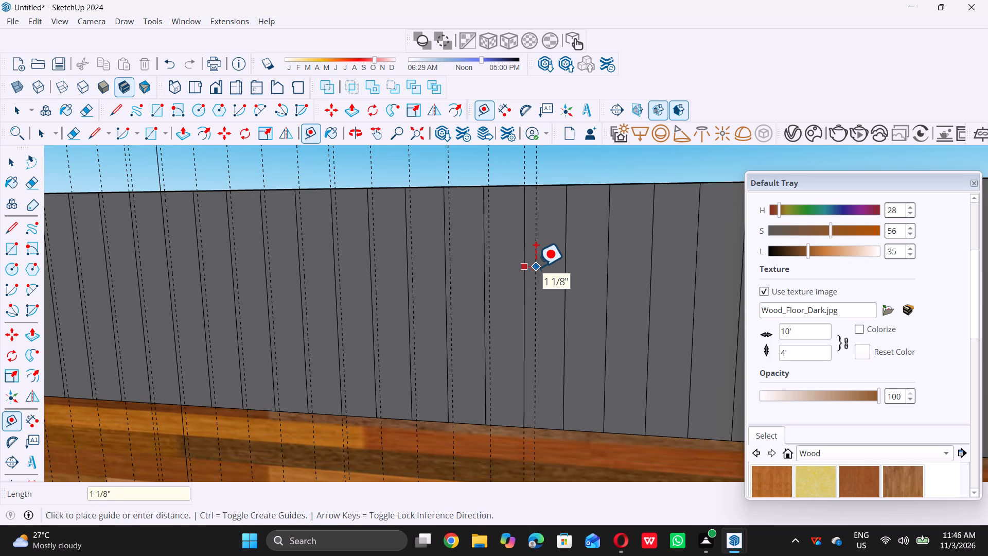
type("0.5")
key("shift+quotedbl")
key("Return")
scroll(422, 273, "down", 9)
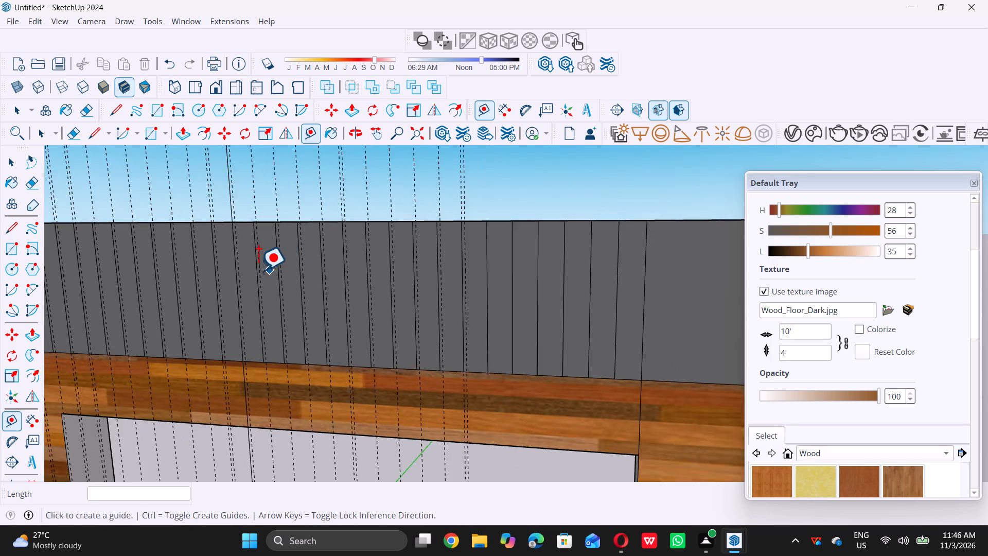
scroll(539, 287, "up", 5)
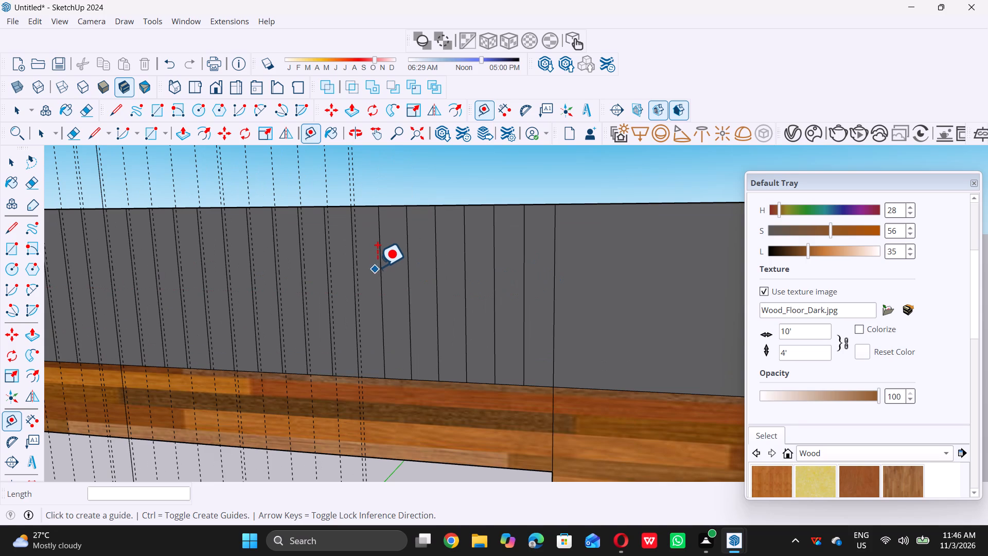
left_click(377, 266)
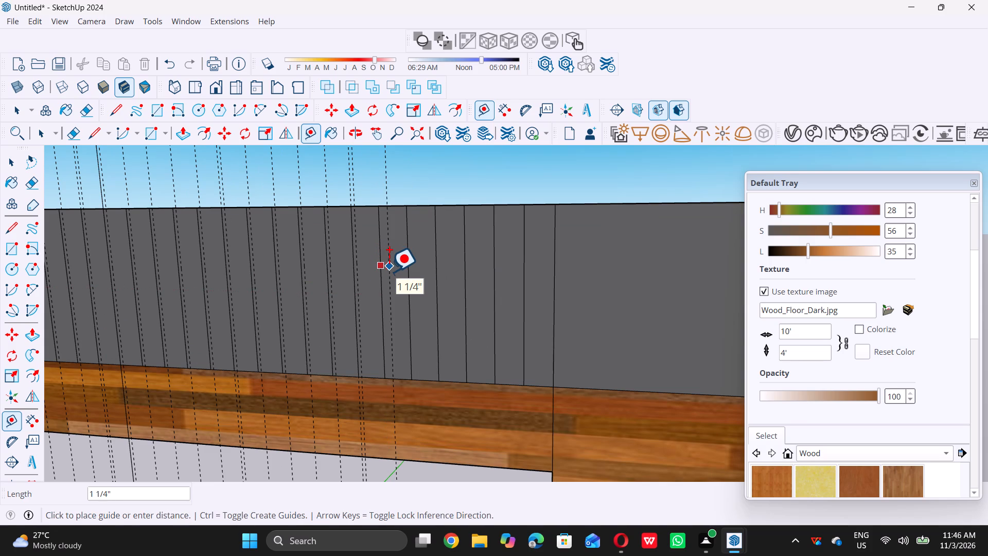
type("0.5")
key("shift+quotedbl")
key("Return")
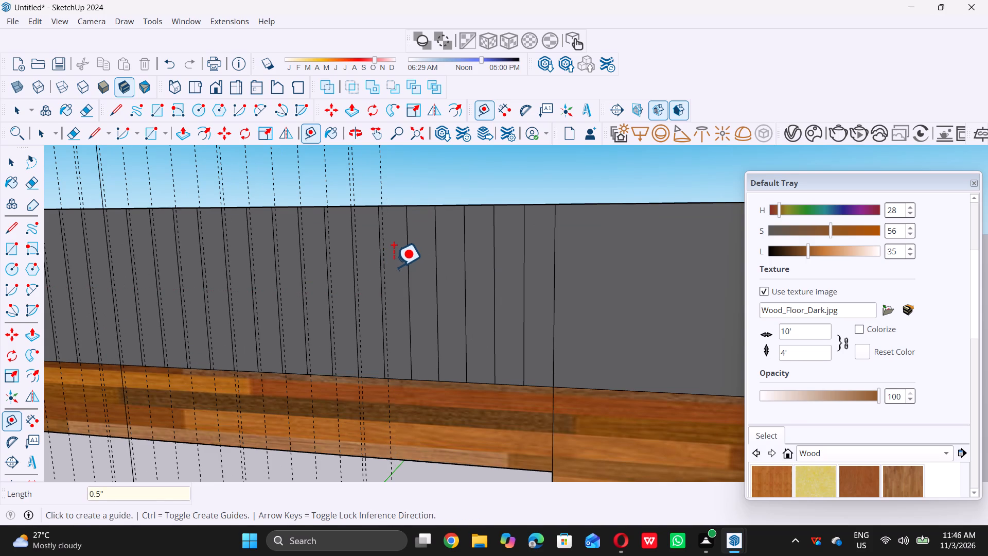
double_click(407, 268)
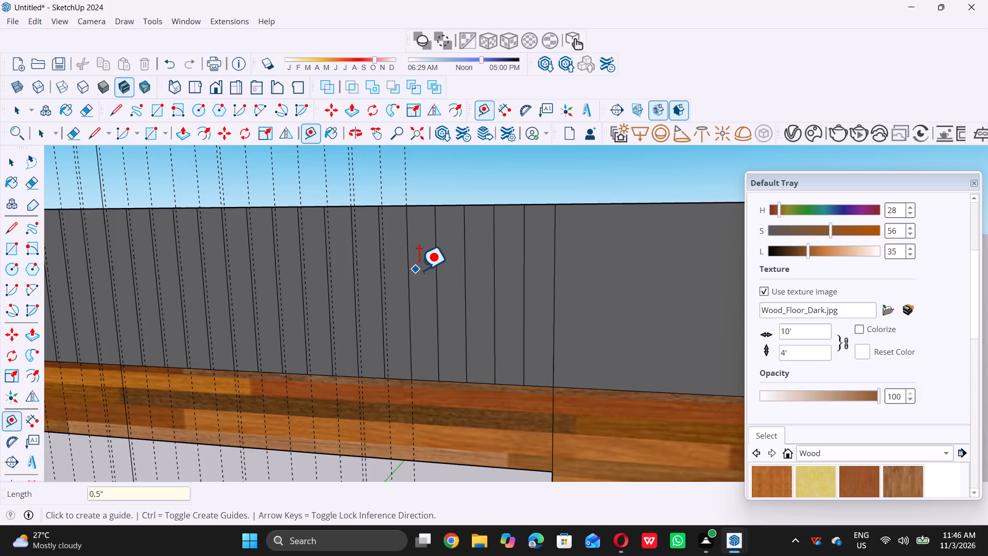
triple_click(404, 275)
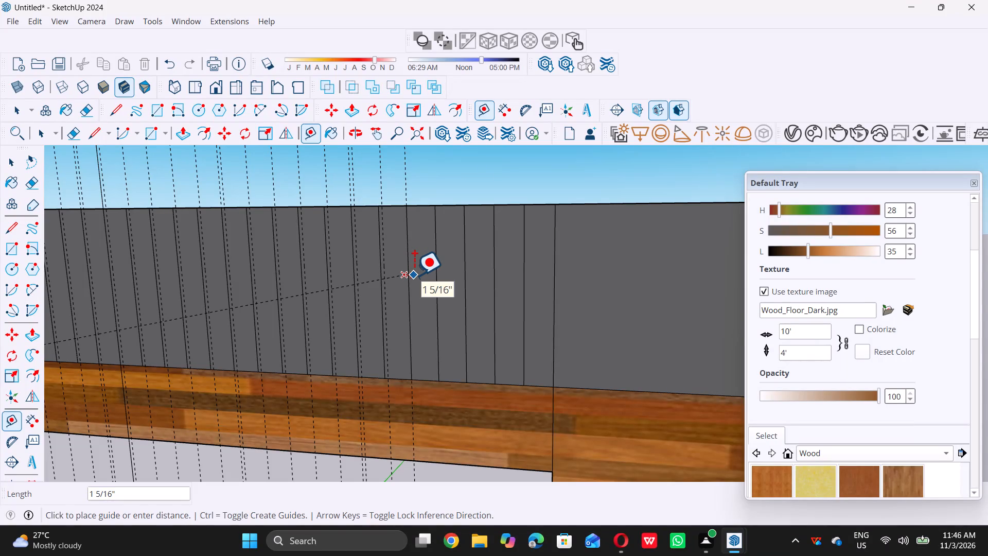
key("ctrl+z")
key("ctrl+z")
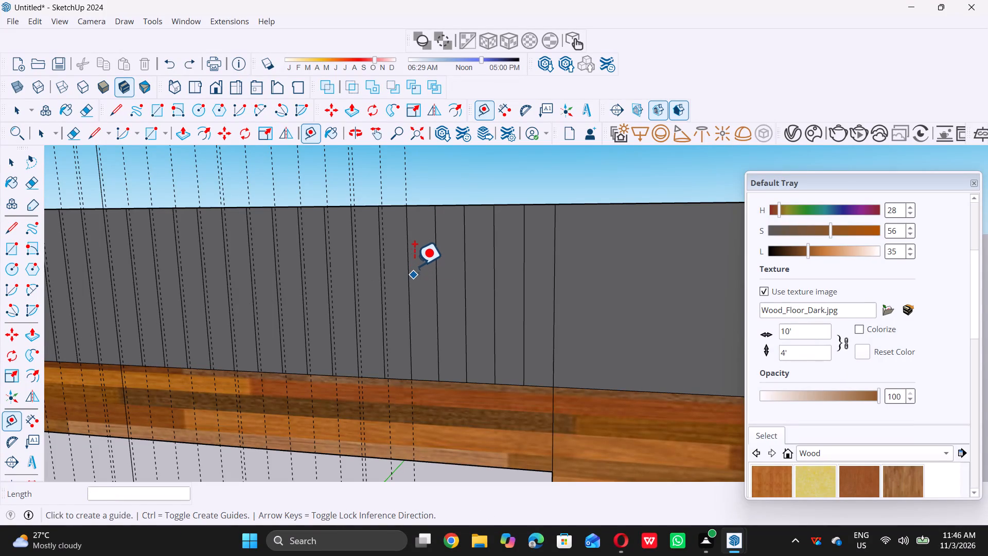
Place a vertical guide 0.5" from the parapet's twenty-fifth interior strip line, counting from the slatted-band side.
left_click(410, 262)
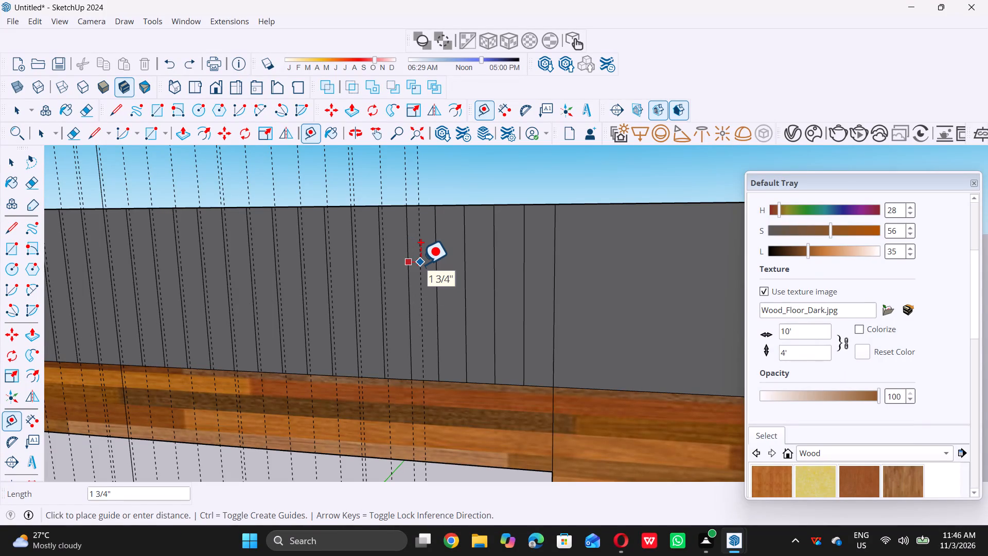
type("0.5")
key("shift+quotedbl")
key("Return")
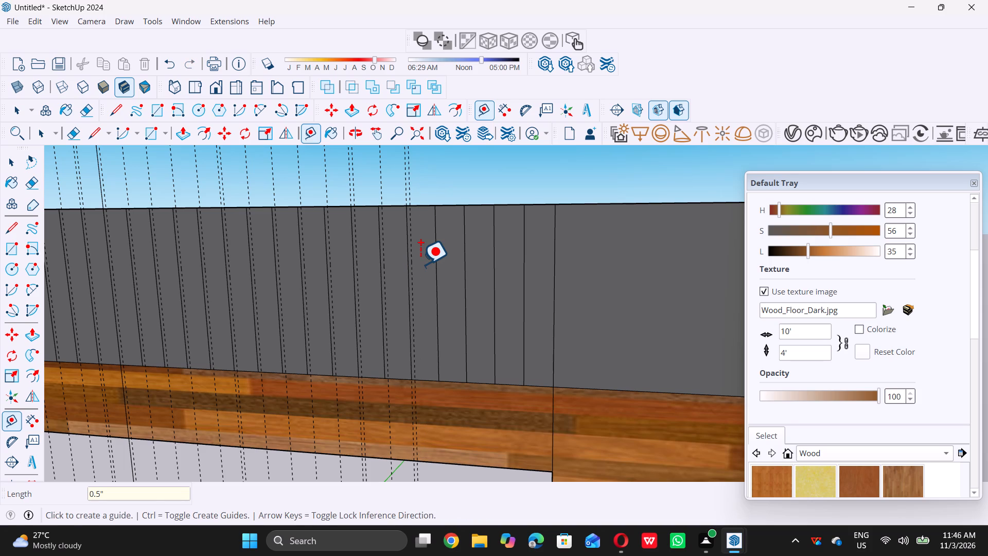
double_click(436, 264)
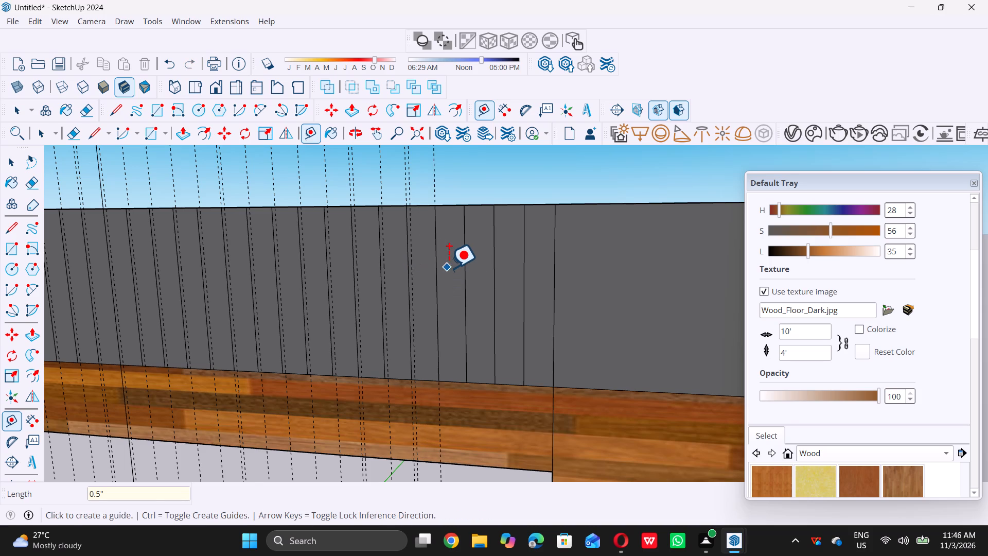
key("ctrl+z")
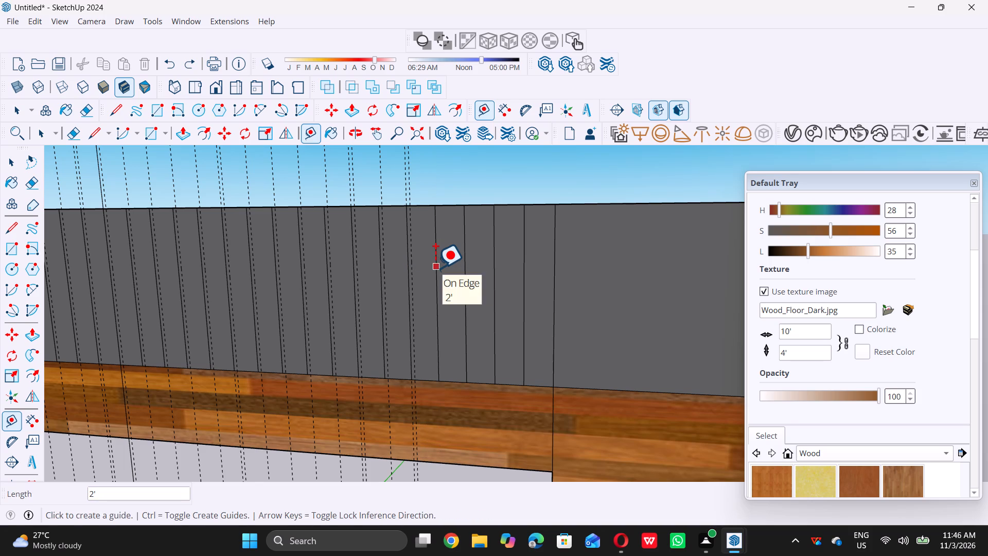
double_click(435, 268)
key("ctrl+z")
Place vertical guides 0.5" from the parapet's twenty-sixth and twenty-seventh interior strip lines, counting from the slatted-band side.
scroll(446, 268, "up", 2)
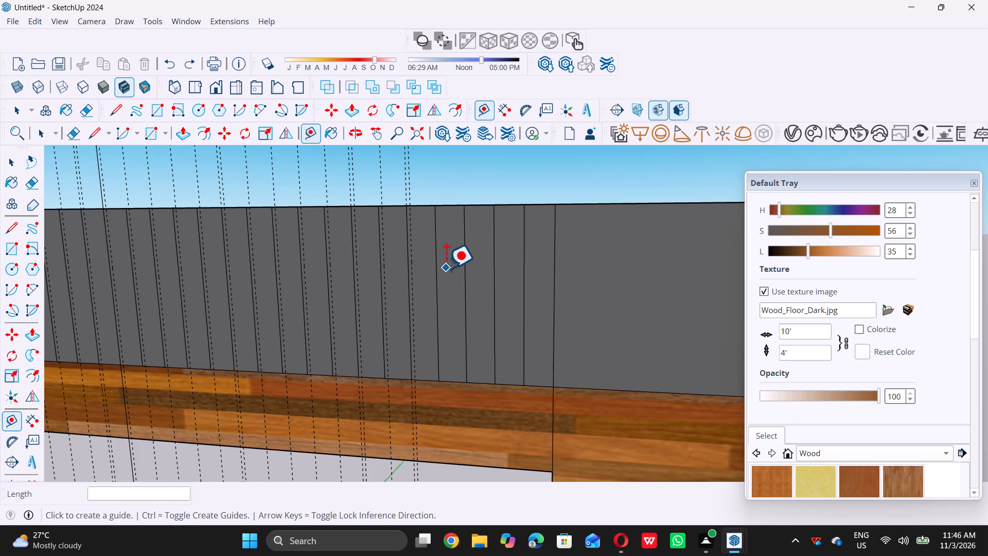
scroll(446, 268, "up", 2)
left_click(429, 267)
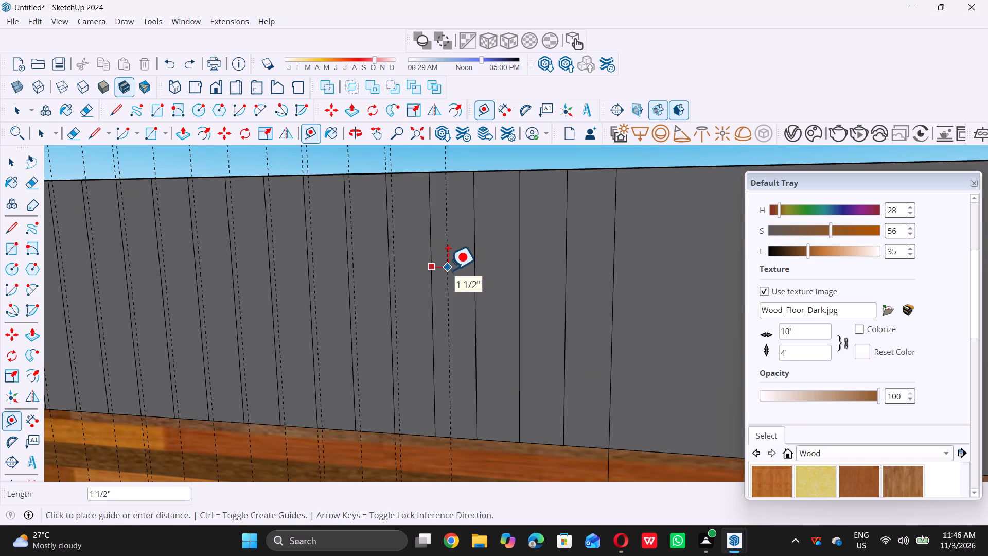
type("0.5")
key("shift+quotedbl")
key("Return")
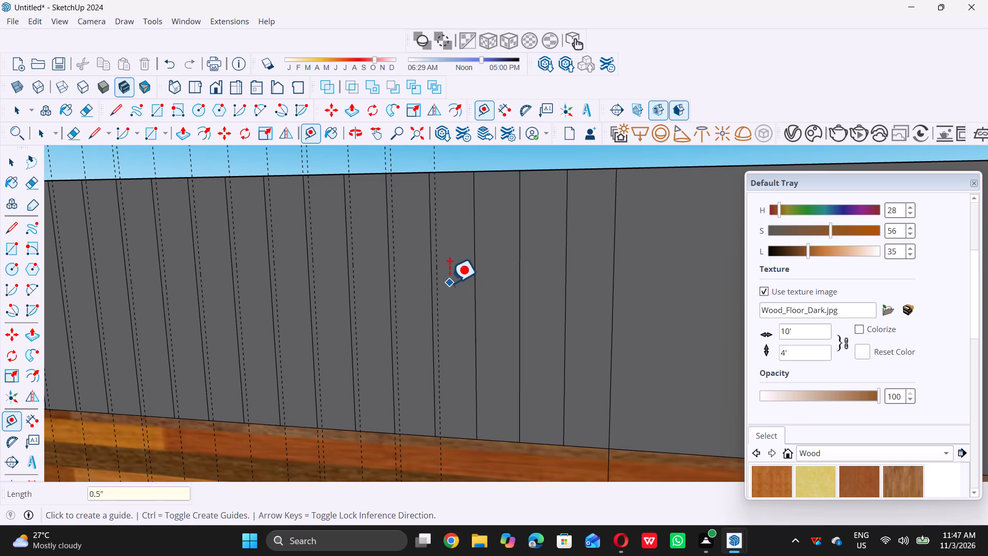
left_click(477, 268)
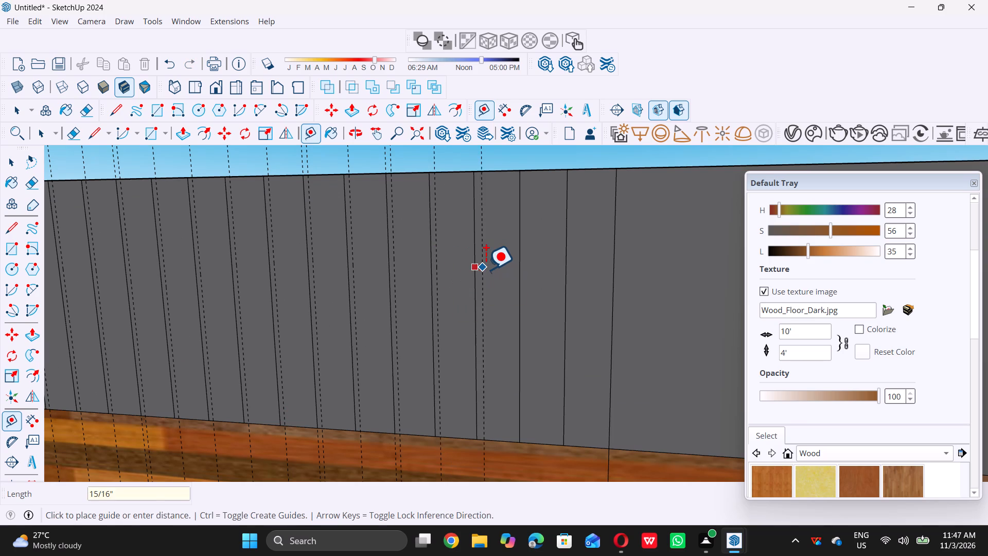
type("0.5")
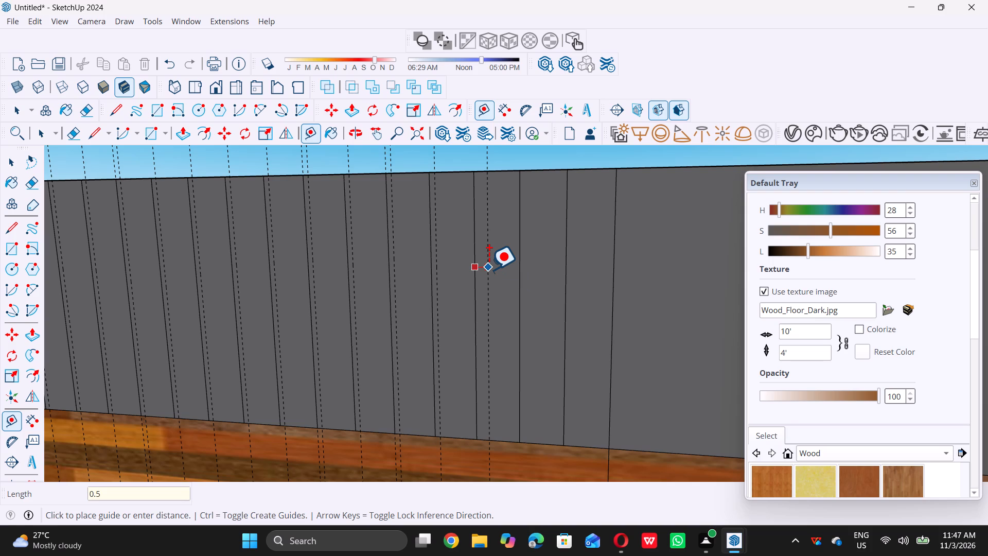
key("shift+quotedbl")
key("Return")
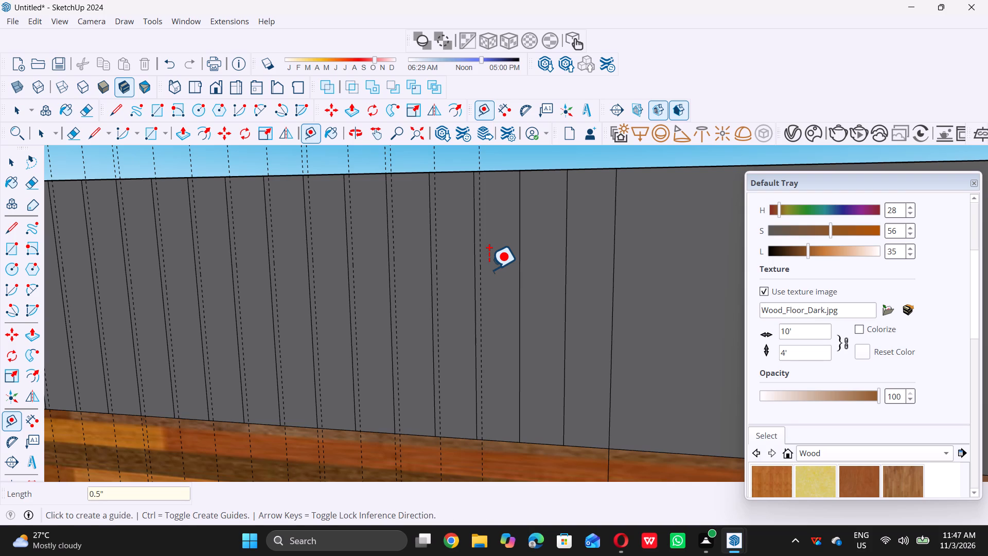
Place vertical guides 0.5" from the parapet's twenty-eighth and twenty-ninth interior strip lines, counting from the slatted-band side.
left_click(519, 277)
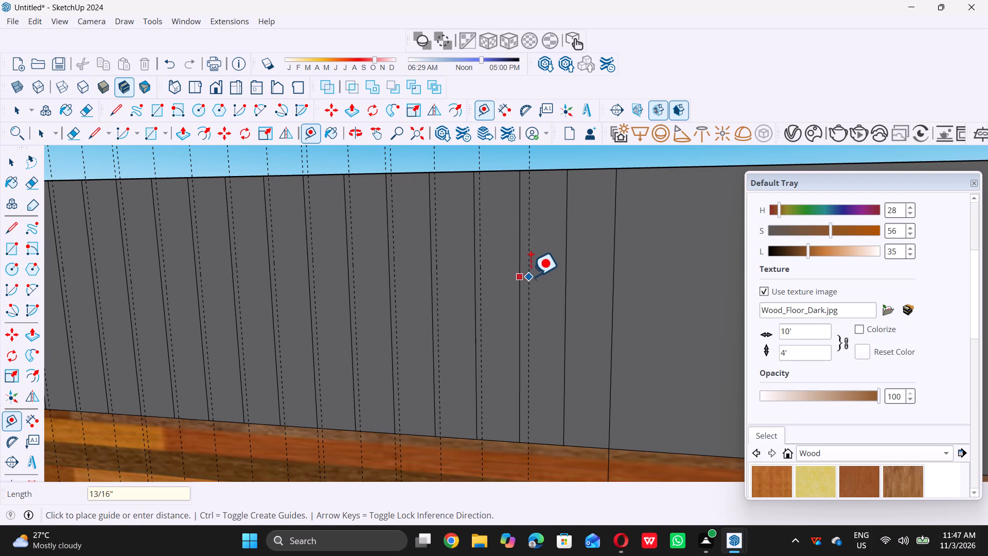
type("0.5")
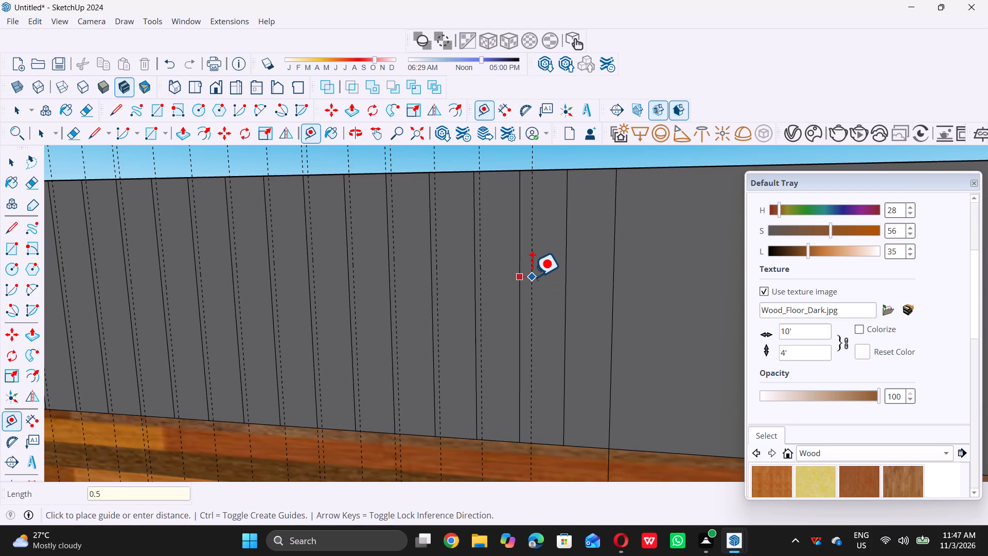
key("shift+quotedbl")
key("Return")
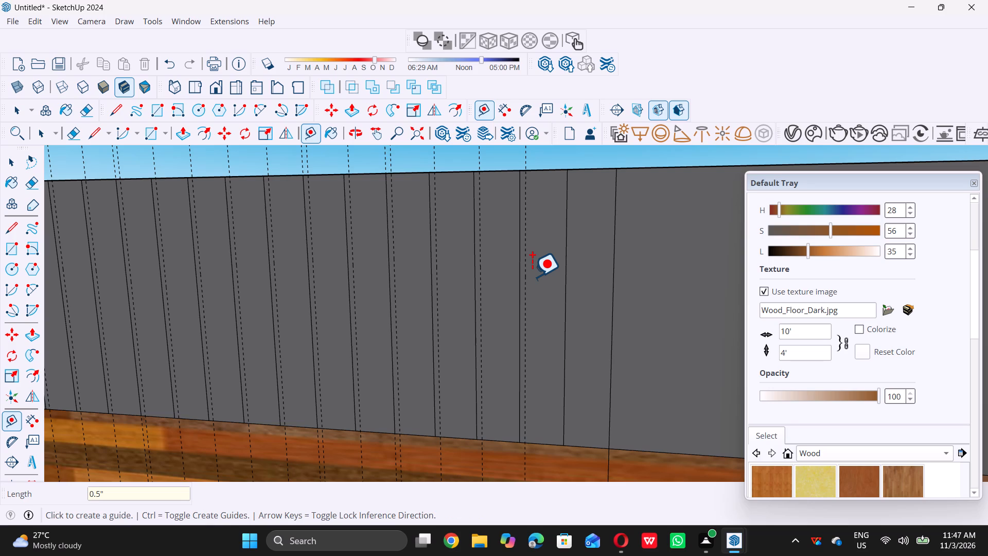
left_click(564, 272)
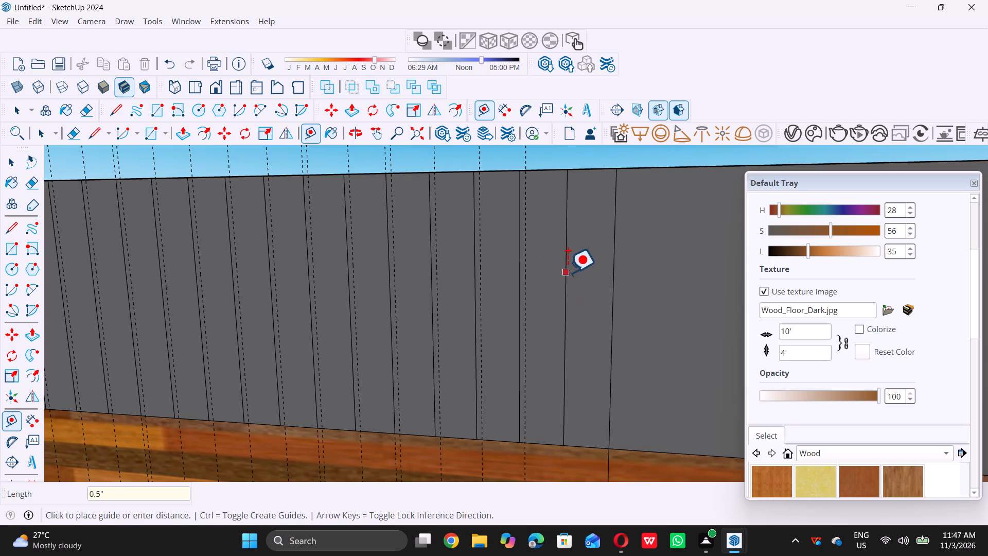
type("0.5")
key("shift+quotedbl")
key("Return")
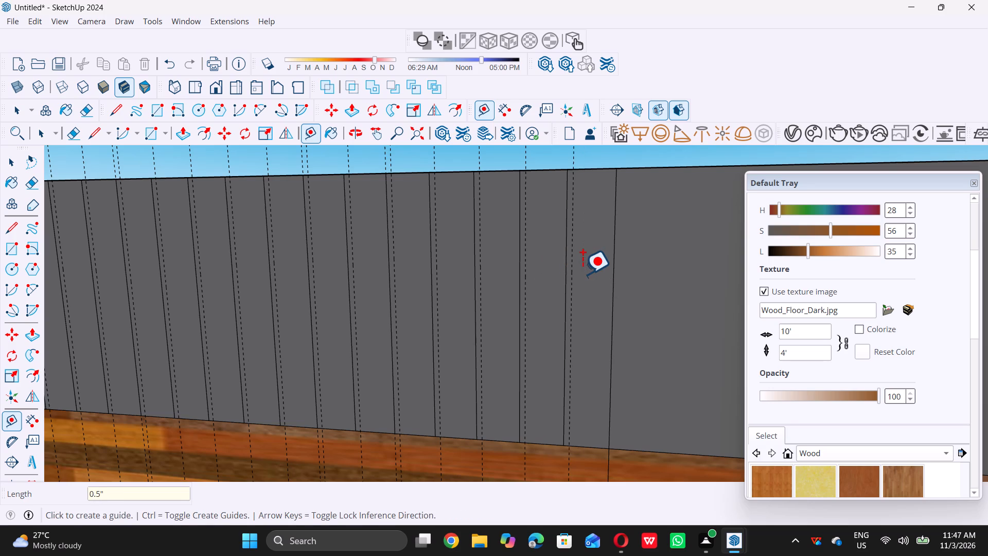
Place a vertical guide 0.5" beyond the parapet's final strip line, at the end farthest from the slatted band.
left_click(612, 271)
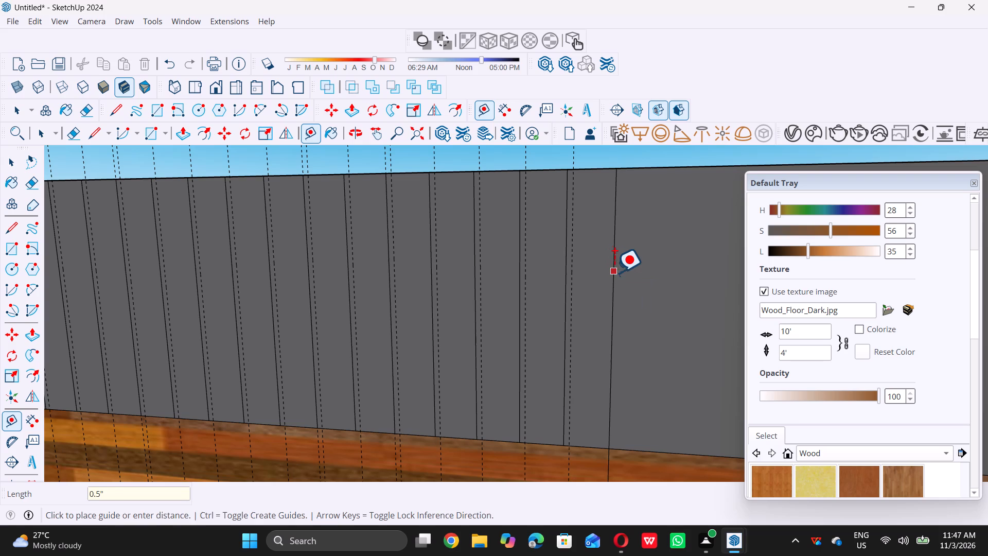
type("0.5")
key("shift+quotedbl")
key("Return")
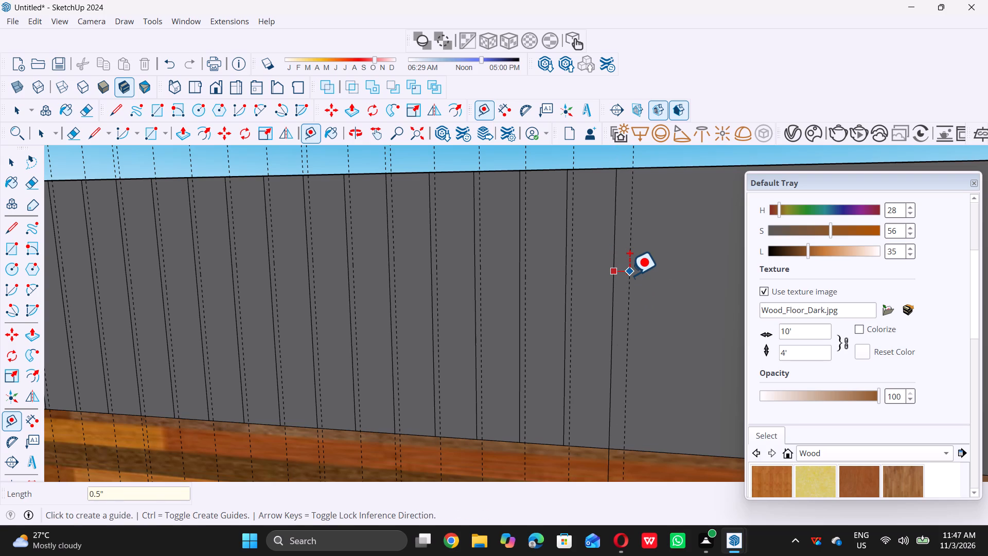
key("space")
Draw a 4" by 2' rectangle over the parapet's full height, between the guides offset from the first and second interior strip lines.
scroll(634, 273, "down", 16)
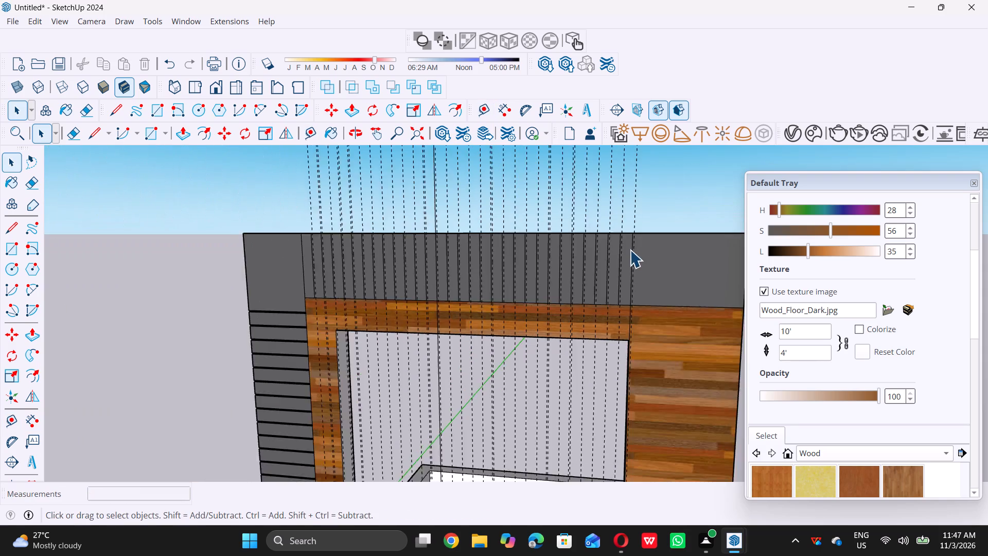
scroll(630, 250, "down", 8)
middle_click_drag(613, 285, 622, 270)
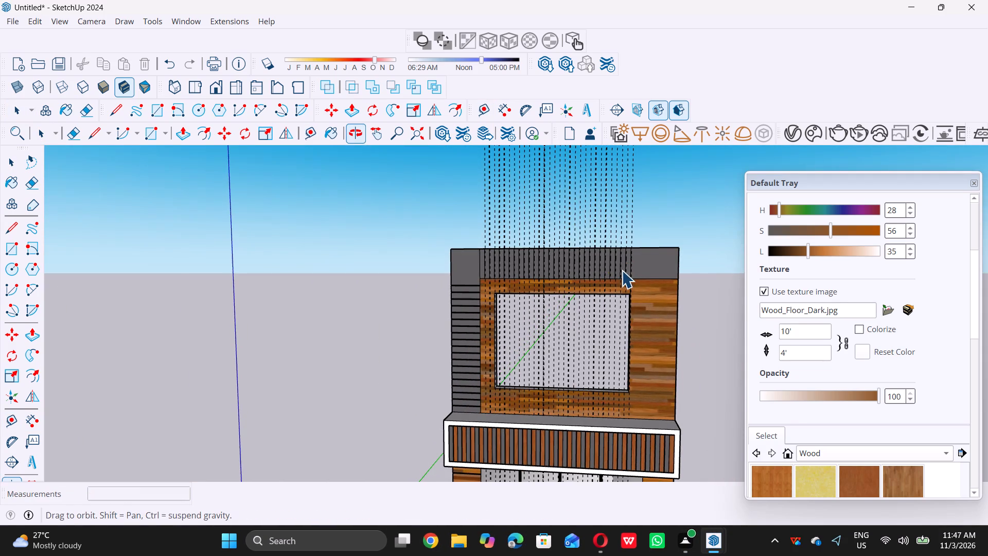
scroll(615, 258, "up", 4)
middle_click_drag(436, 265, 448, 259)
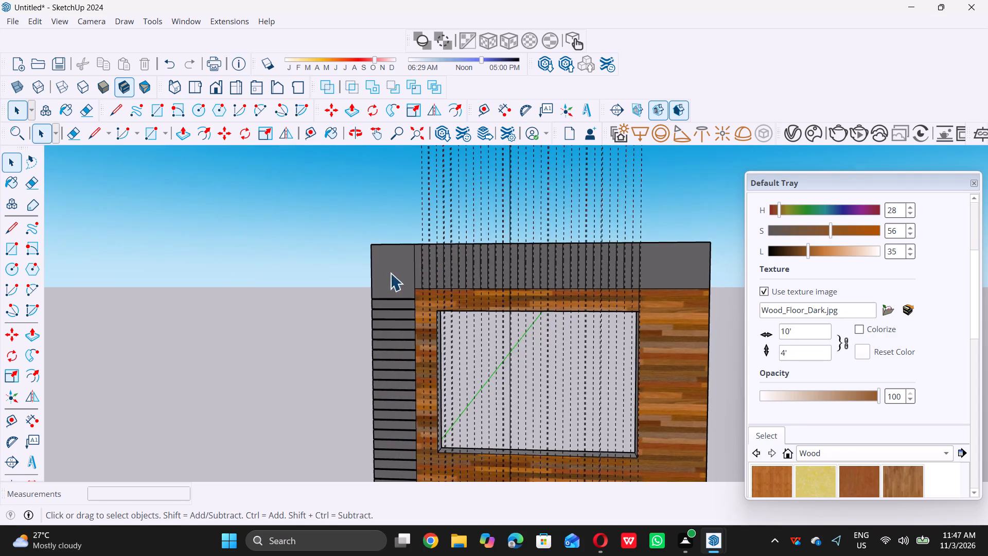
scroll(394, 271, "up", 5)
scroll(454, 241, "up", 14)
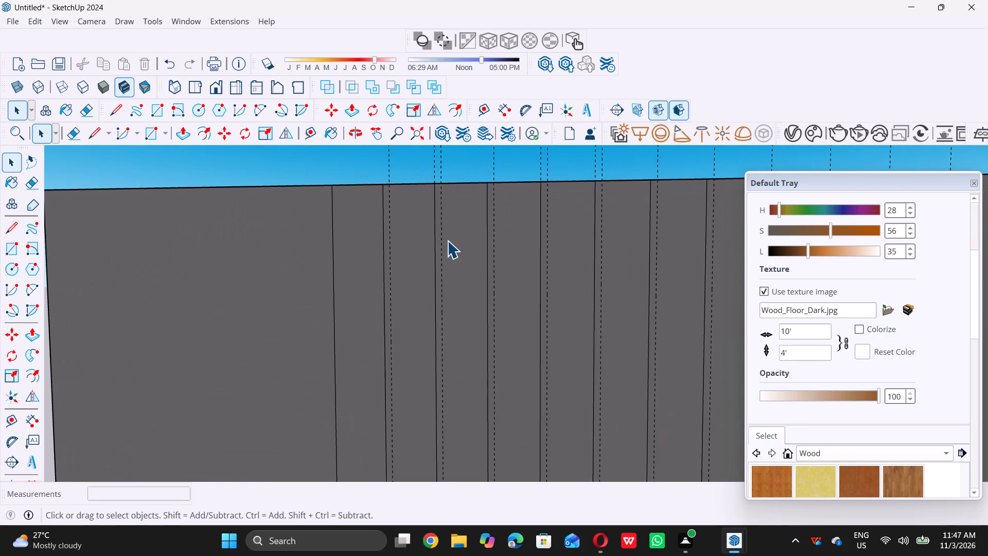
scroll(447, 239, "up", 1)
scroll(447, 239, "down", 5)
scroll(418, 416, "up", 3)
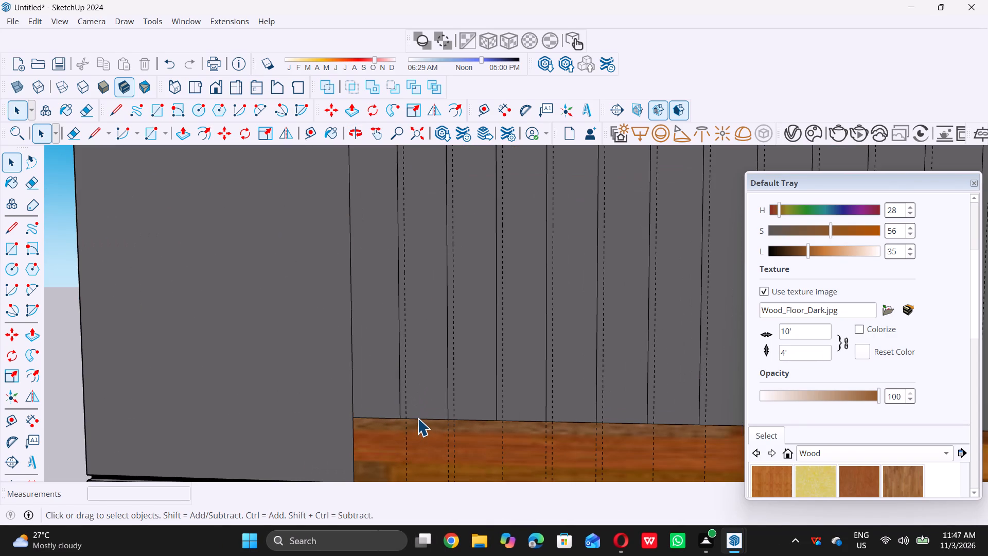
key("r")
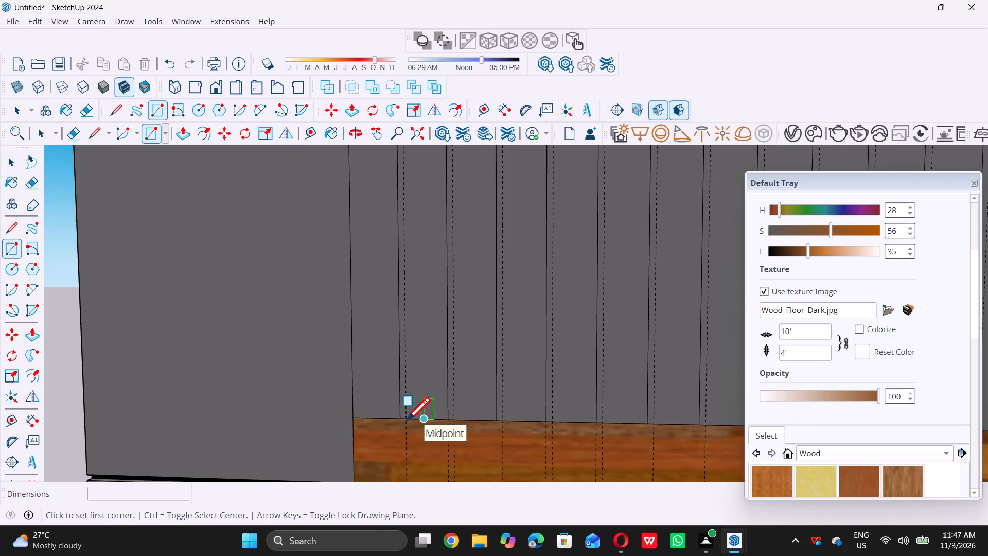
scroll(410, 420, "up", 3)
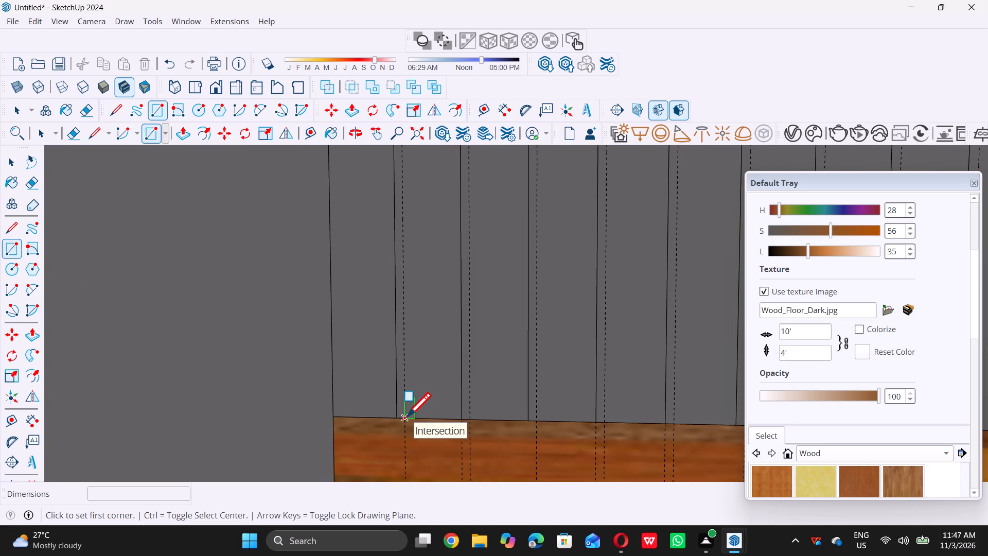
triple_click(407, 416)
scroll(471, 413, "down", 10)
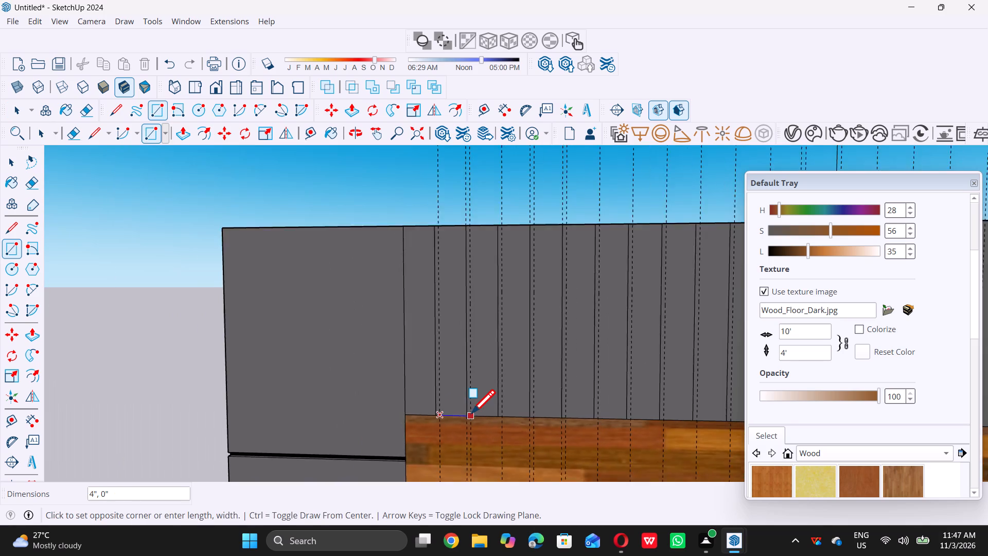
scroll(471, 413, "down", 2)
scroll(469, 298, "up", 11)
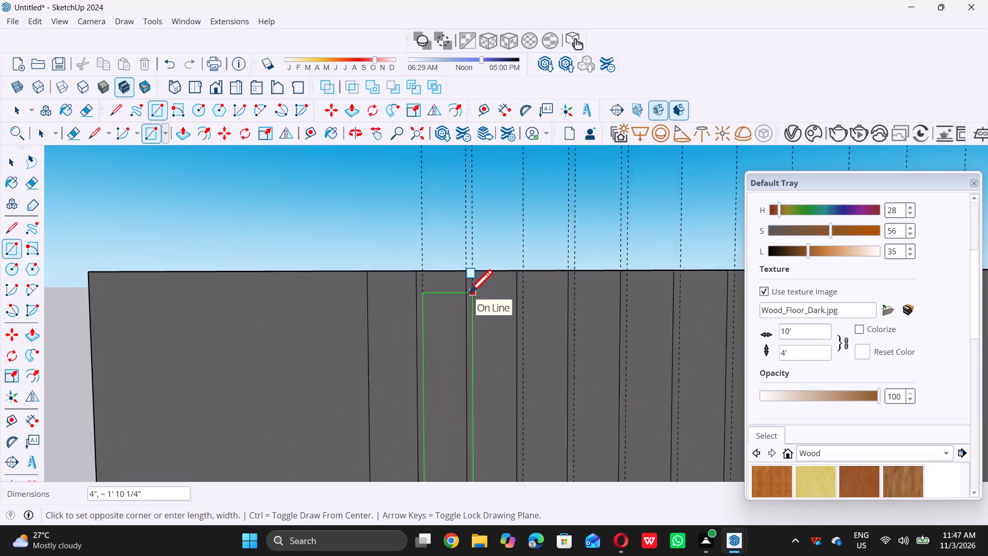
scroll(469, 293, "up", 1)
left_click(478, 258)
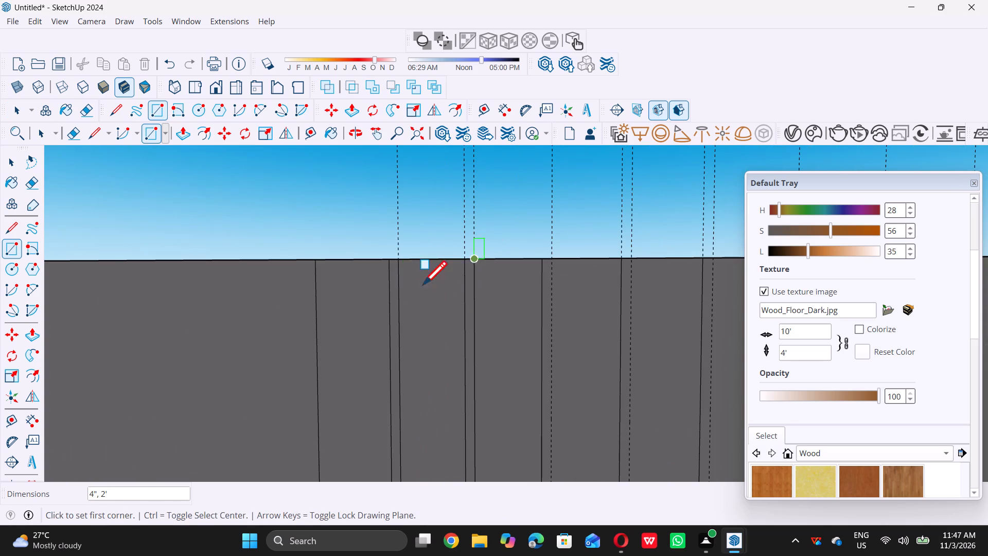
Draw a 4" by 2' rectangle over the parapet's full height, between the guides offset from the third and fourth interior strip lines.
scroll(393, 287, "down", 18)
scroll(471, 361, "up", 6)
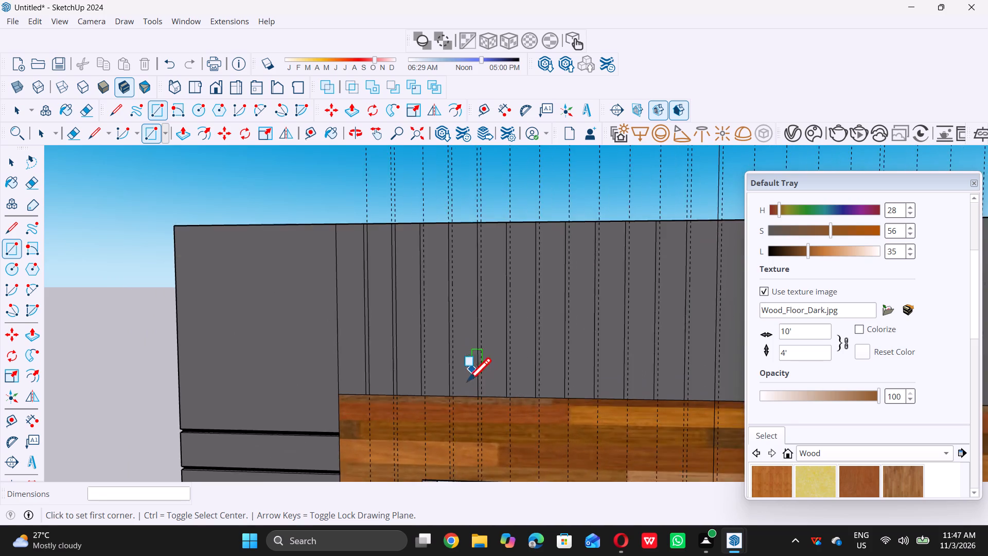
scroll(467, 381, "up", 13)
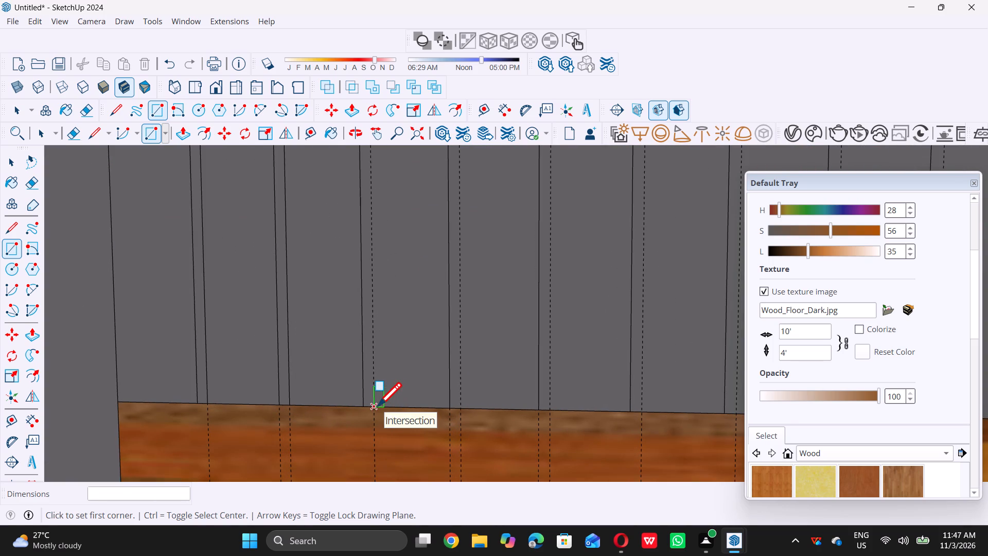
double_click(378, 406)
scroll(382, 404, "down", 12)
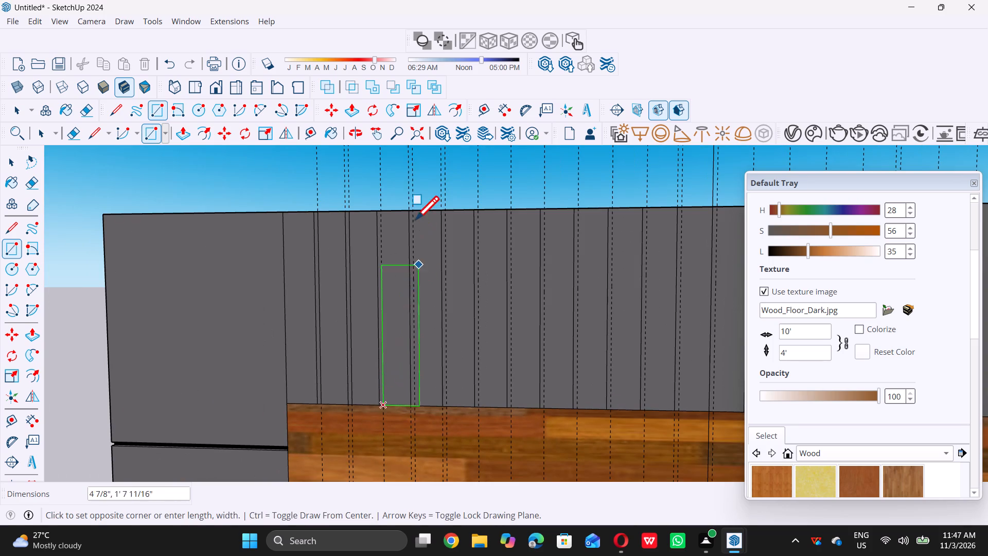
scroll(415, 211, "up", 3)
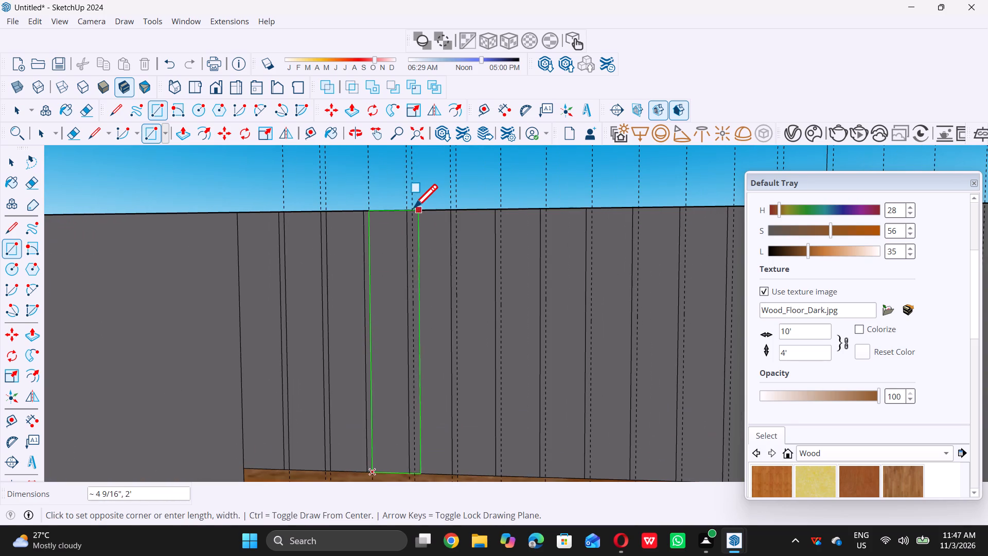
scroll(413, 208, "up", 4)
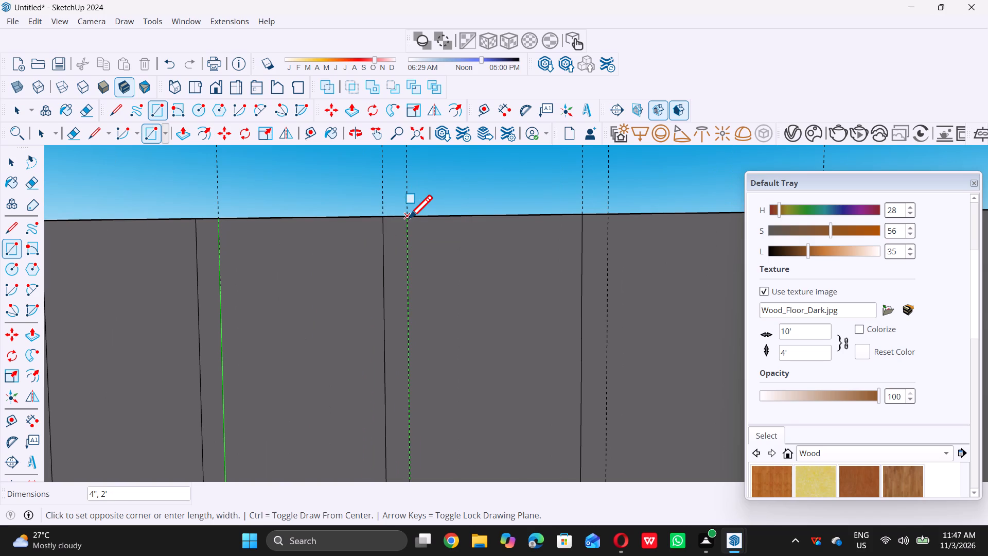
triple_click(409, 218)
scroll(400, 220, "down", 14)
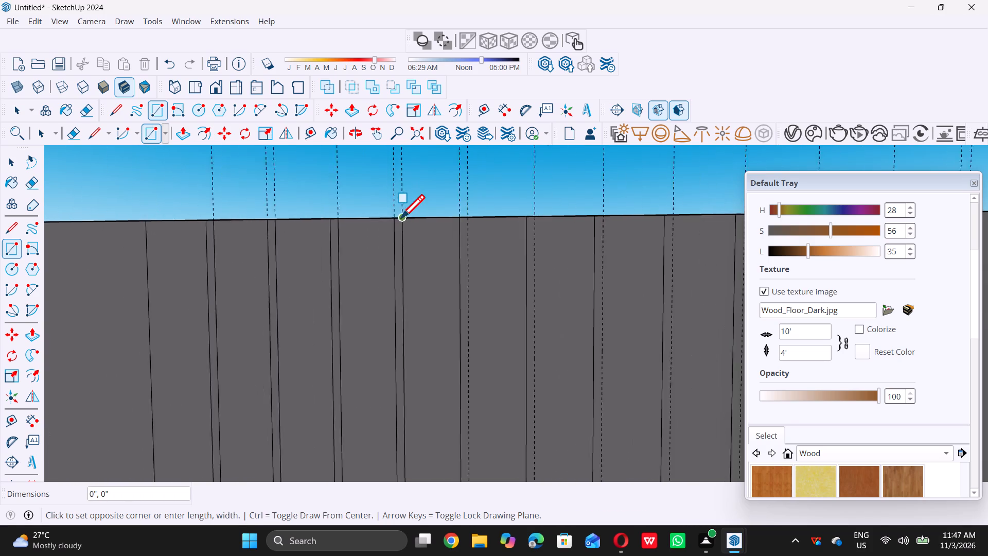
scroll(401, 218, "down", 17)
scroll(497, 297, "up", 5)
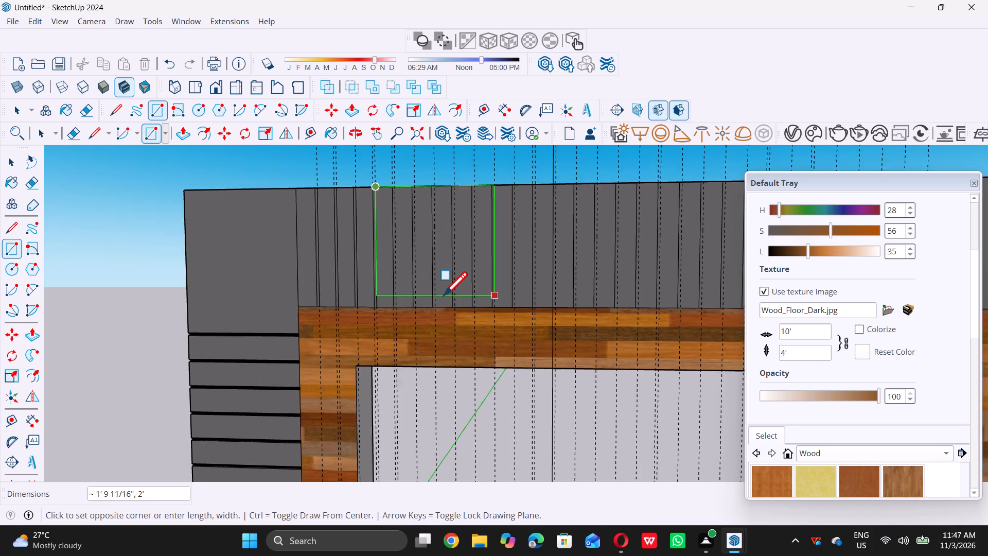
key("space")
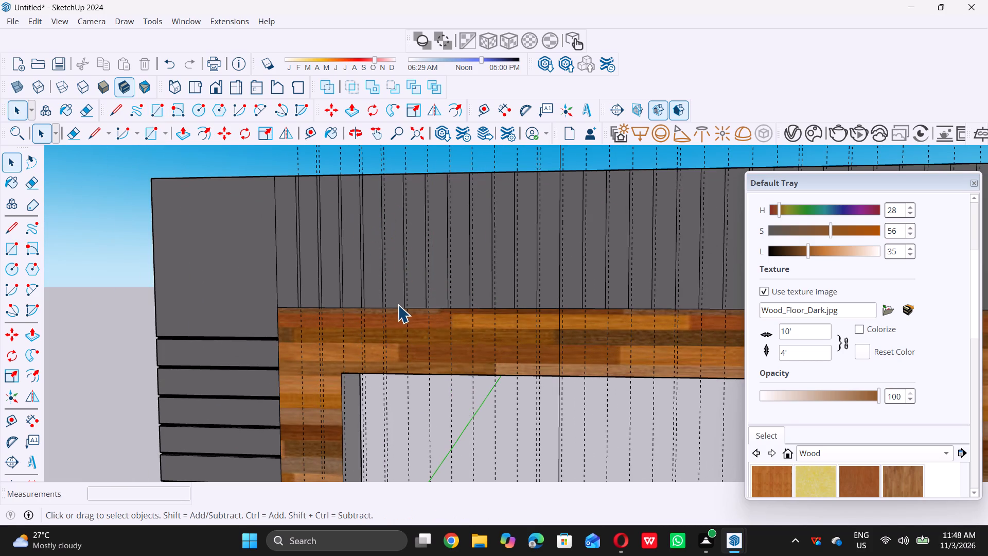
Draw a 4" by 2' rectangle over the parapet's full height, between the guides offset from the fifth and sixth interior strip lines.
key("r")
scroll(416, 301, "up", 6)
scroll(370, 311, "up", 2)
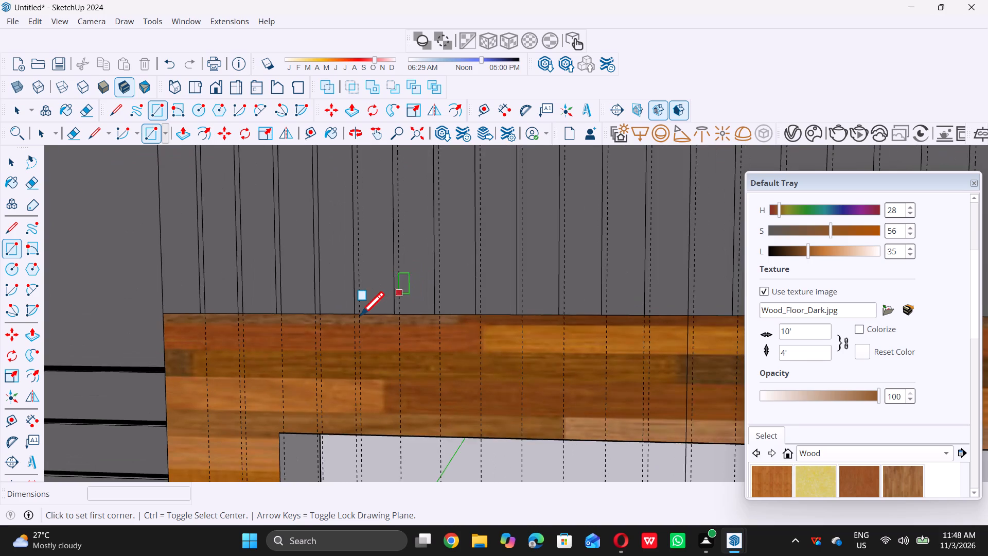
scroll(360, 315, "up", 6)
left_click(355, 312)
scroll(355, 312, "down", 14)
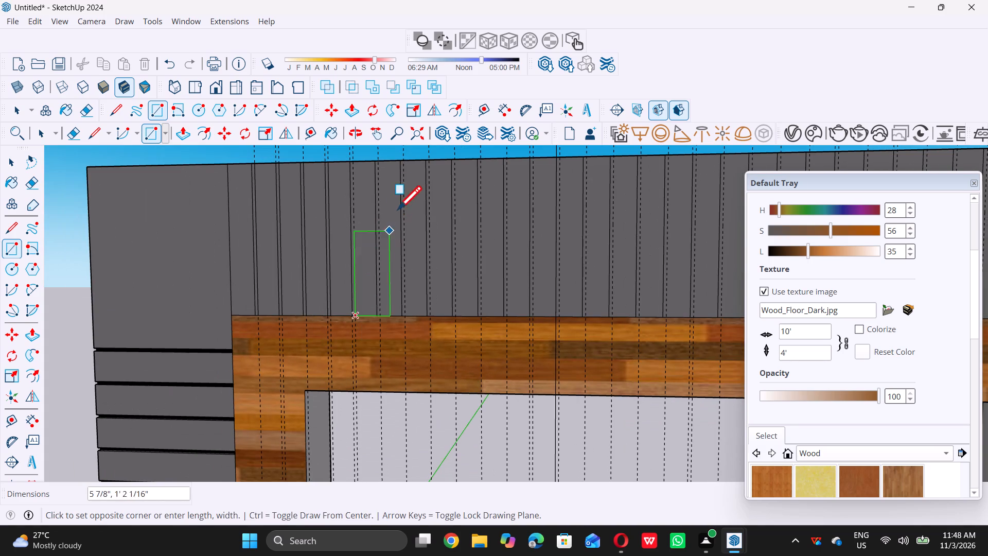
scroll(378, 165, "up", 5)
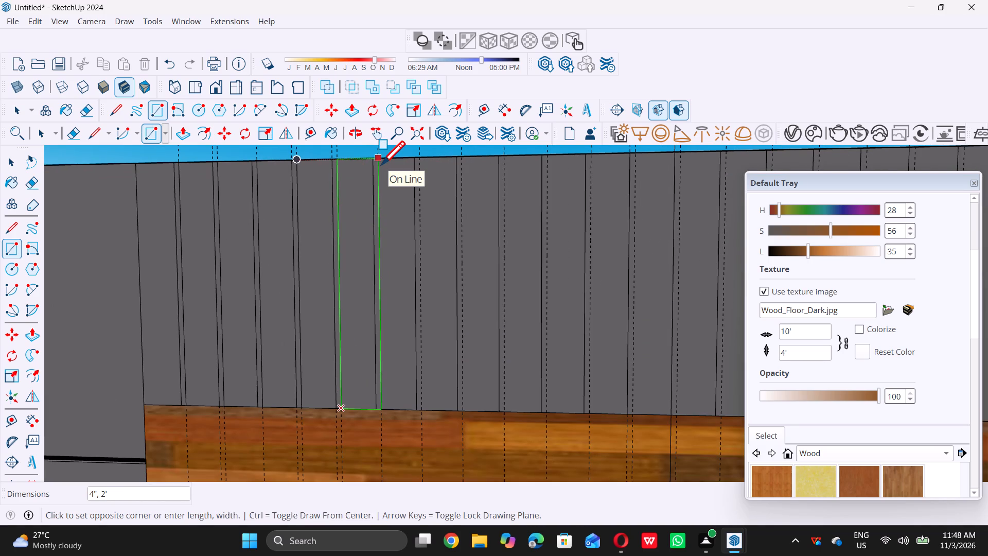
scroll(376, 160, "up", 4)
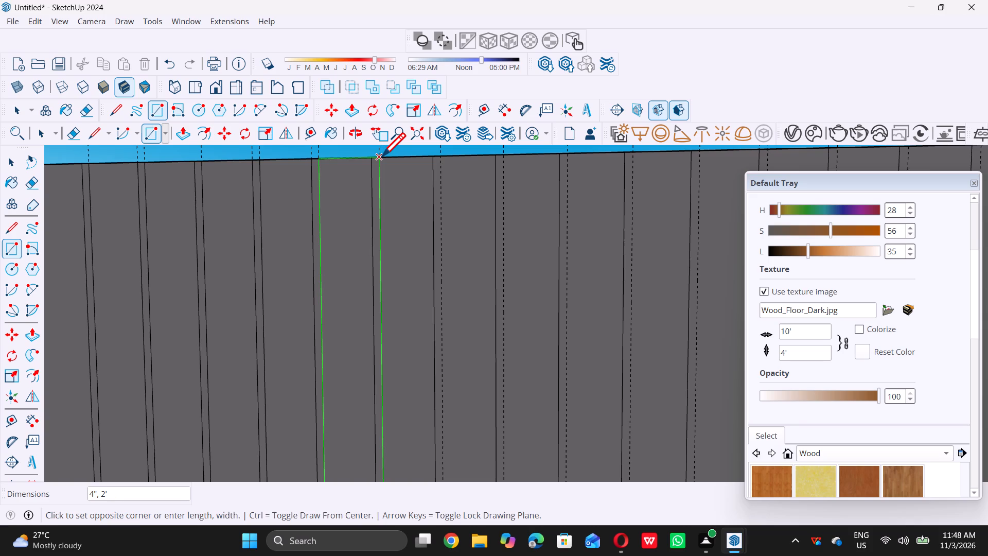
left_click(382, 156)
Draw a 4" by 2' rectangle over the parapet's full height, between the guides offset from the seventh and eighth interior strip lines.
scroll(340, 186, "down", 10)
scroll(414, 319, "up", 4)
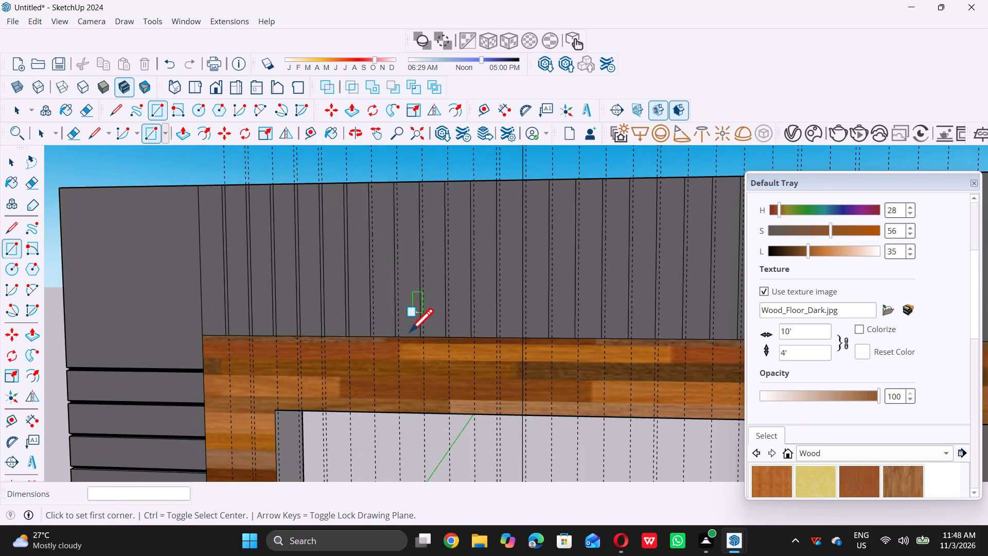
scroll(410, 332, "up", 5)
left_click(339, 344)
scroll(349, 344, "down", 11)
scroll(363, 225, "up", 4)
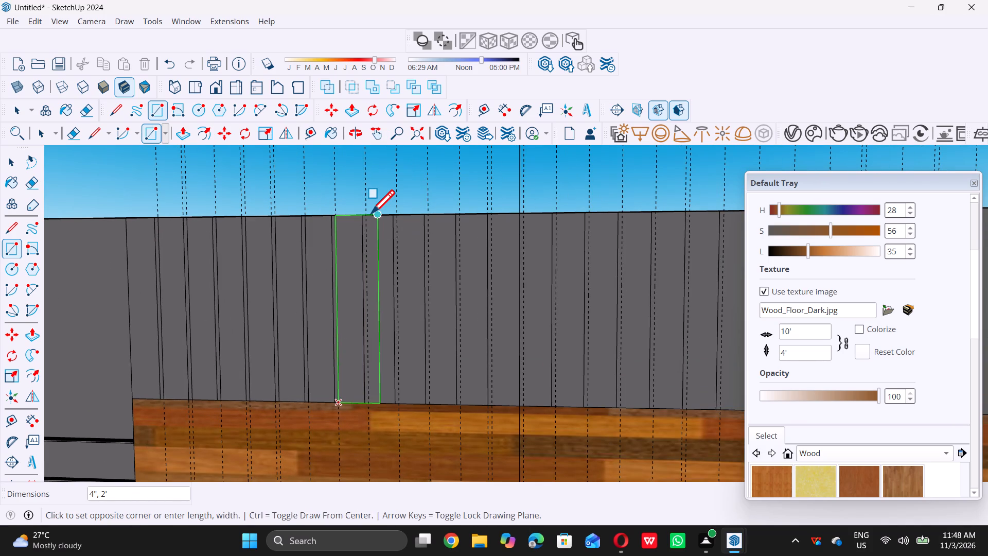
scroll(367, 216, "up", 4)
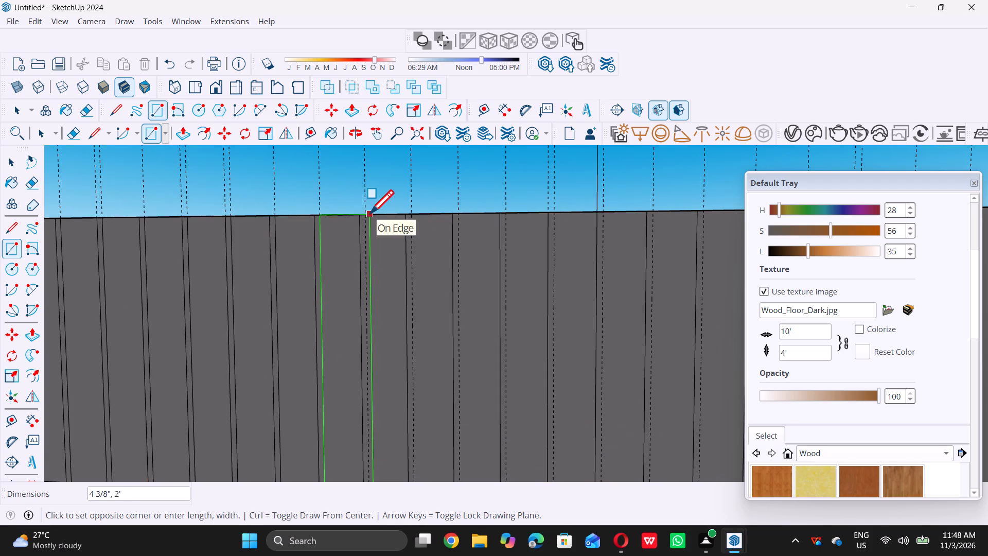
double_click(368, 212)
Draw a 4" by 2' rectangle over the parapet's full height, between the guides offset from the ninth and tenth interior strip lines.
scroll(368, 212, "down", 8)
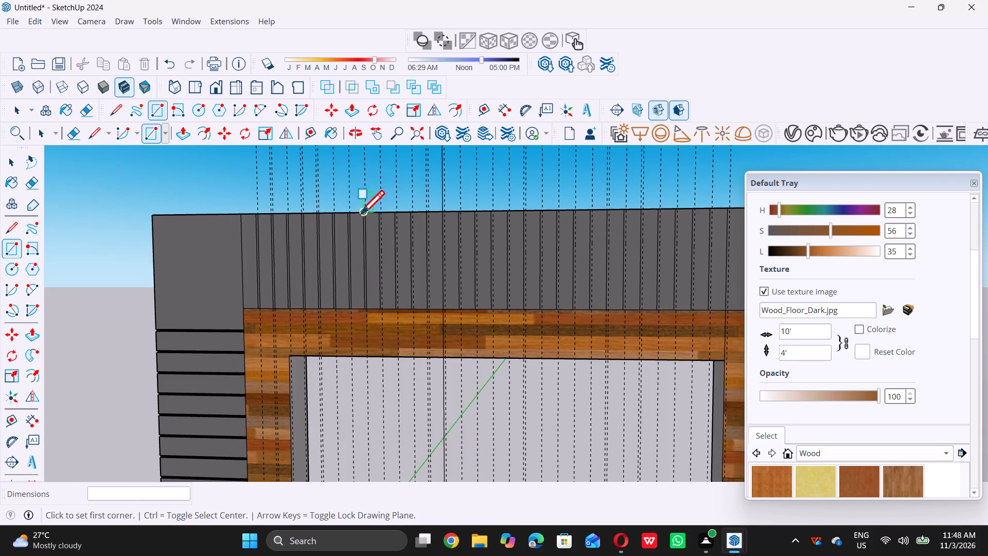
scroll(404, 286, "up", 19)
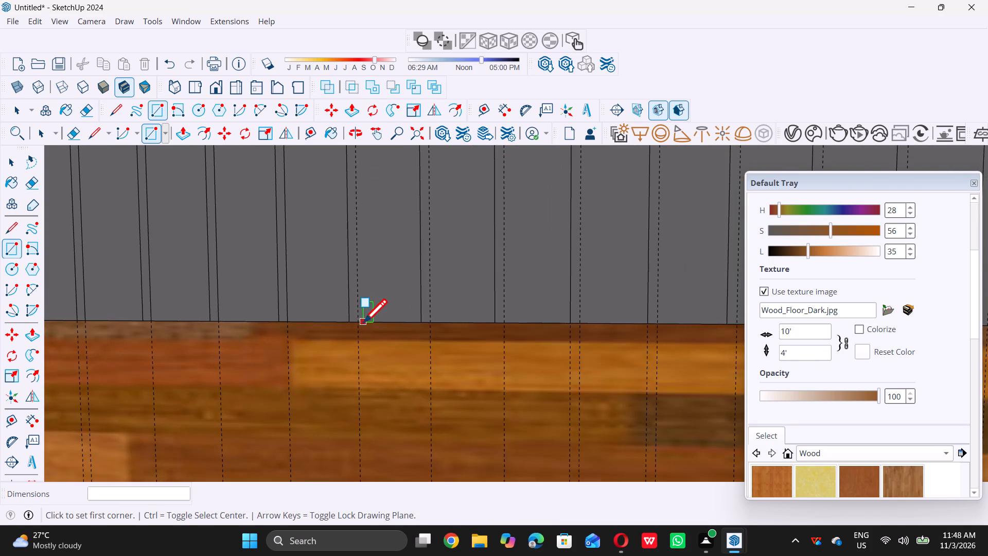
double_click(358, 321)
scroll(357, 320, "down", 14)
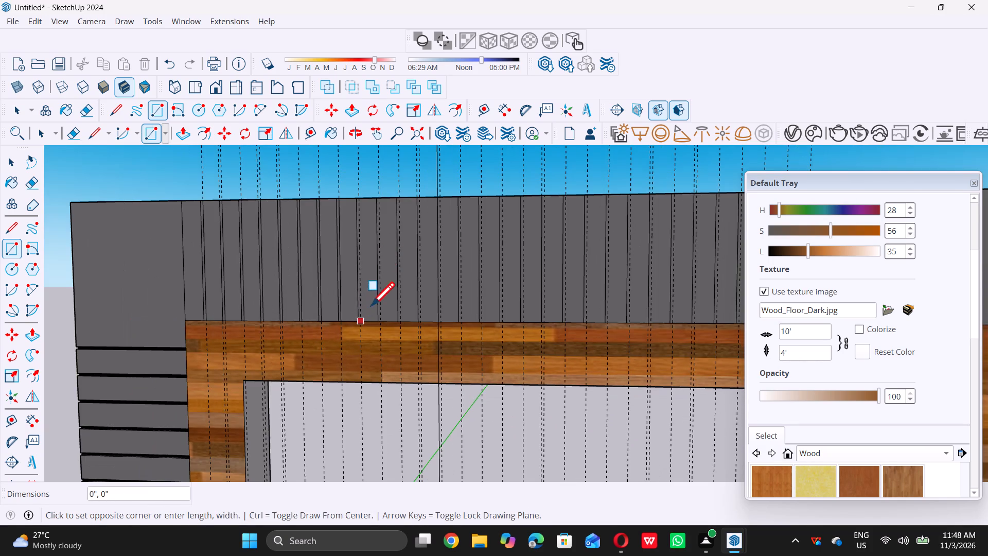
scroll(383, 204, "up", 9)
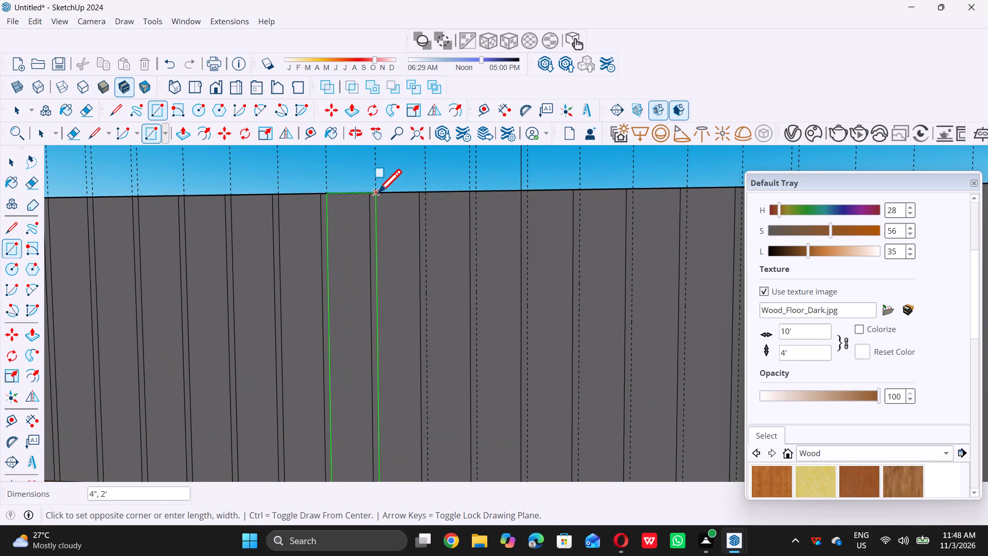
double_click(378, 193)
Draw a 2'-high rectangle over the parapet's full height, between the guides offset from the eleventh and twelfth interior strip lines.
scroll(352, 200, "down", 10)
scroll(397, 310, "up", 3)
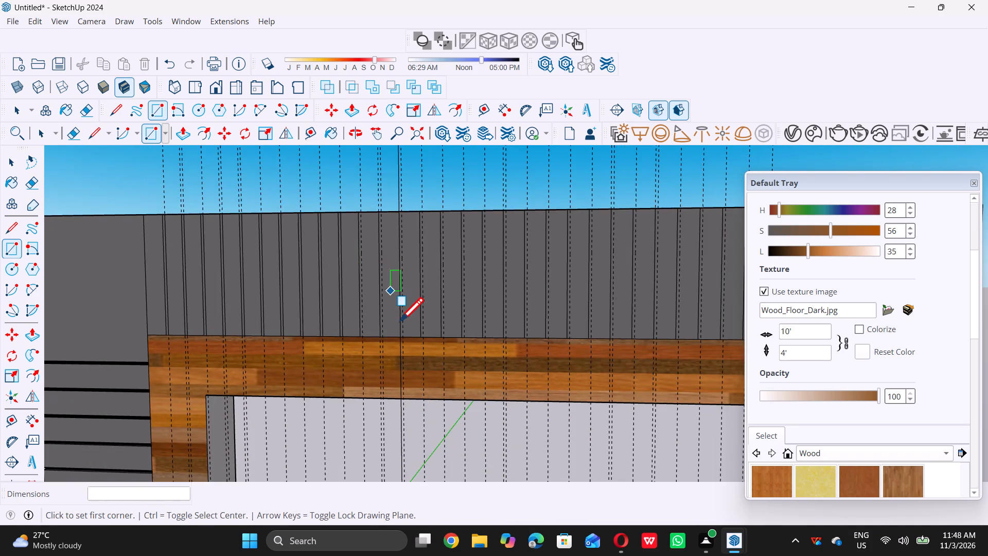
scroll(400, 321, "up", 7)
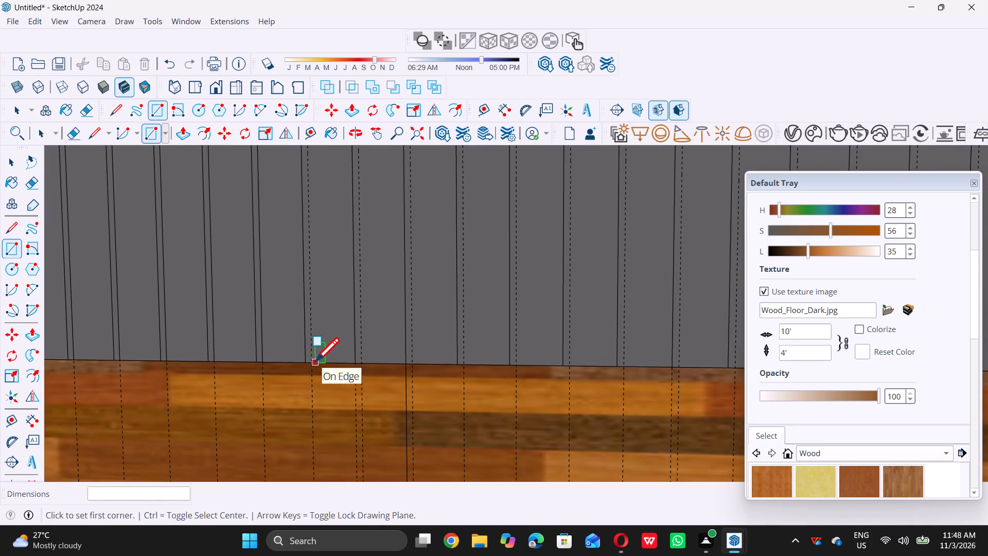
scroll(315, 361, "down", 1)
left_click(315, 361)
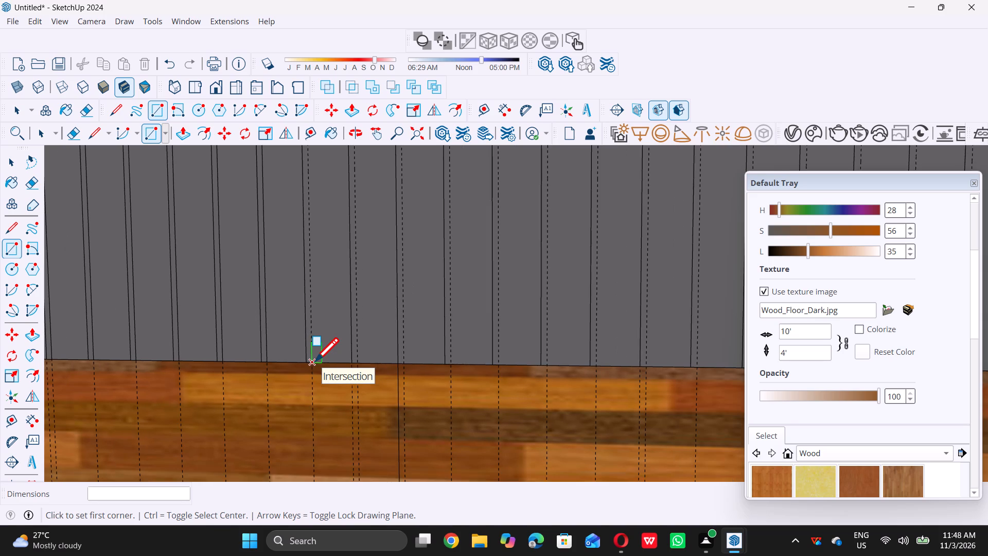
scroll(315, 361, "down", 5)
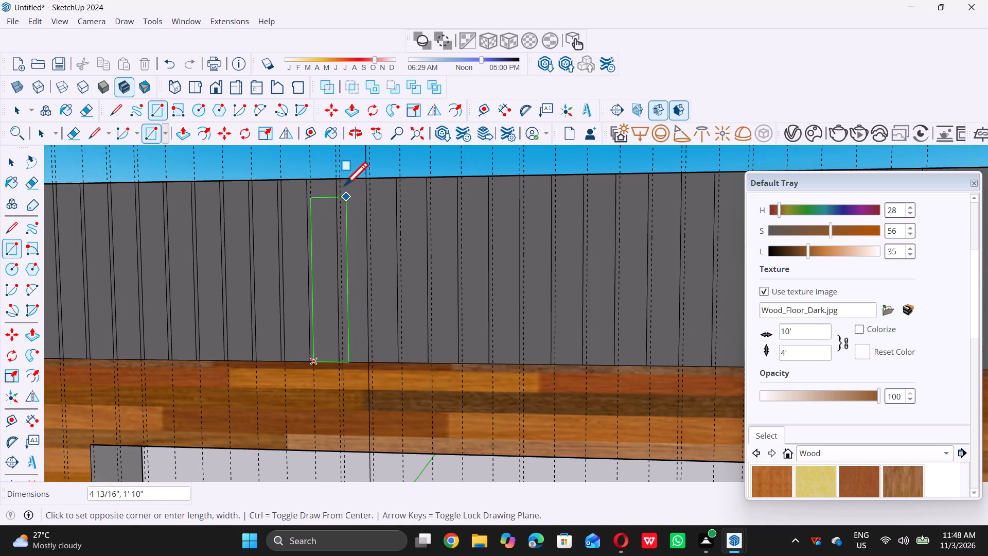
scroll(342, 179, "up", 4)
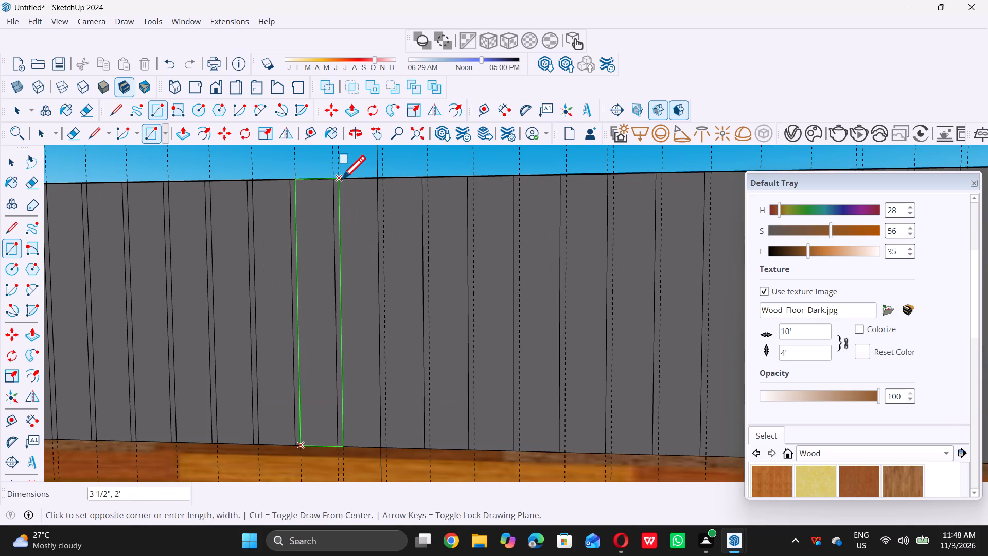
left_click(342, 179)
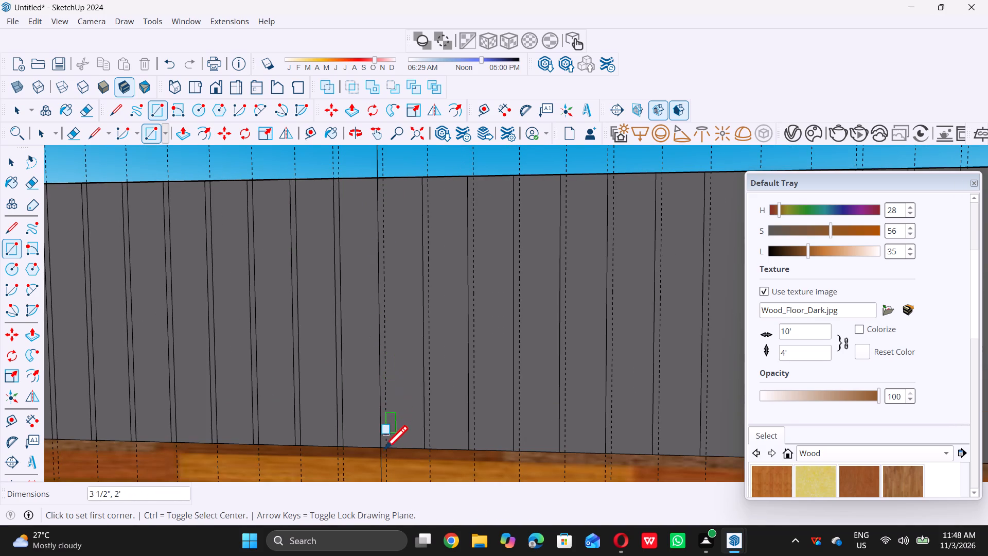
Draw a 4" by 2' rectangle over the parapet's full height, between the guides offset from the thirteenth and fourteenth interior strip lines.
scroll(394, 446, "up", 4)
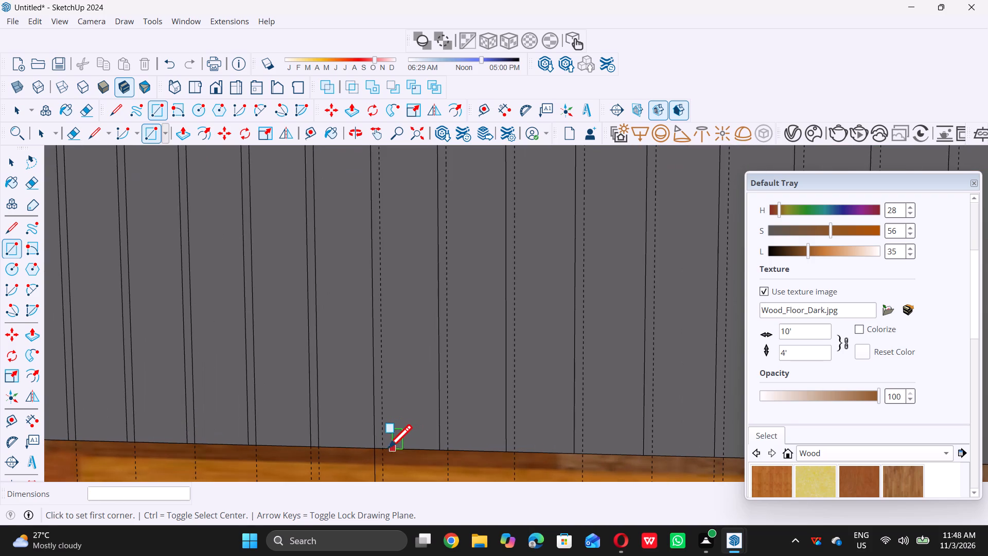
triple_click(383, 449)
scroll(383, 449, "down", 5)
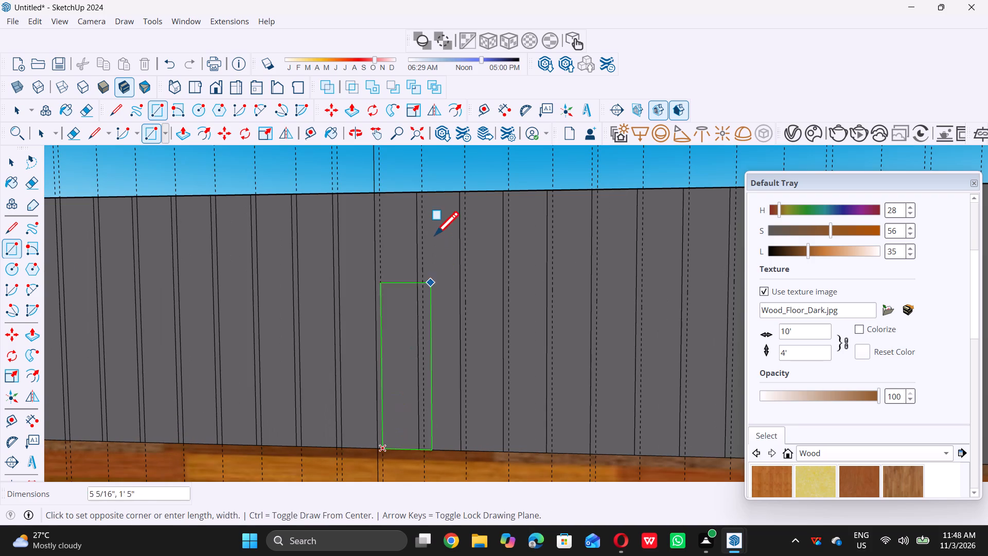
scroll(427, 199, "up", 4)
triple_click(422, 186)
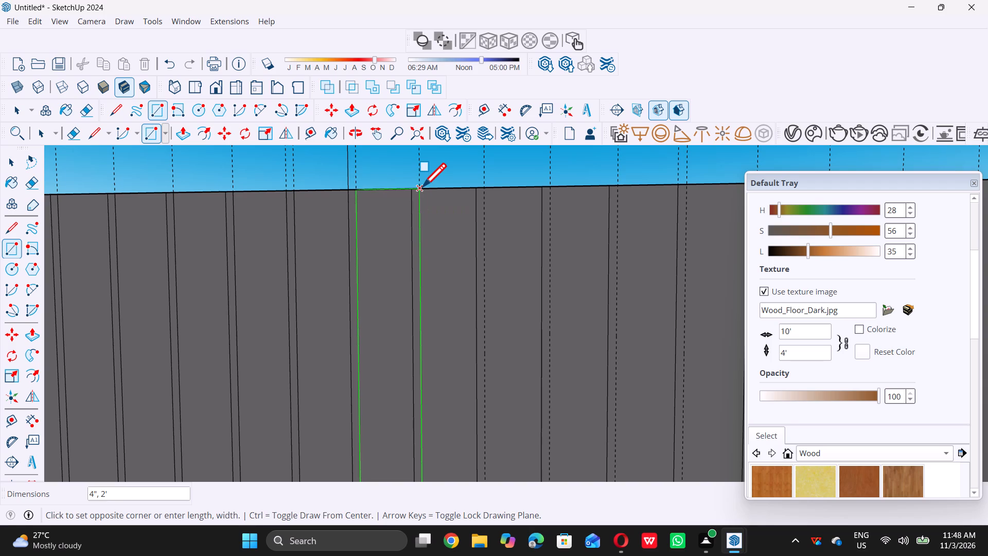
scroll(395, 195, "down", 15)
scroll(414, 255, "down", 4)
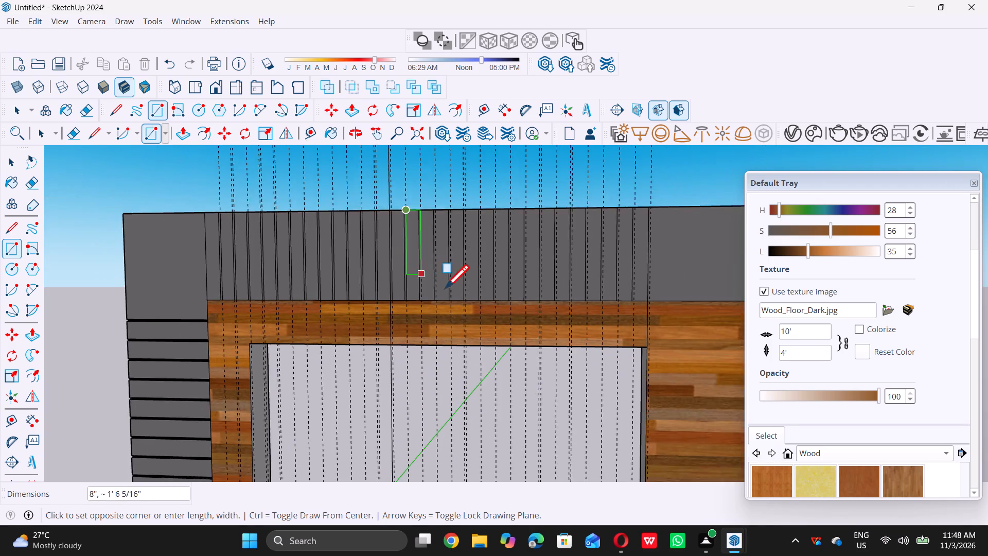
key("space")
Draw a 2'-high rectangle over the parapet's full height, between the guides offset from the fifteenth and sixteenth interior strip lines.
type("r")
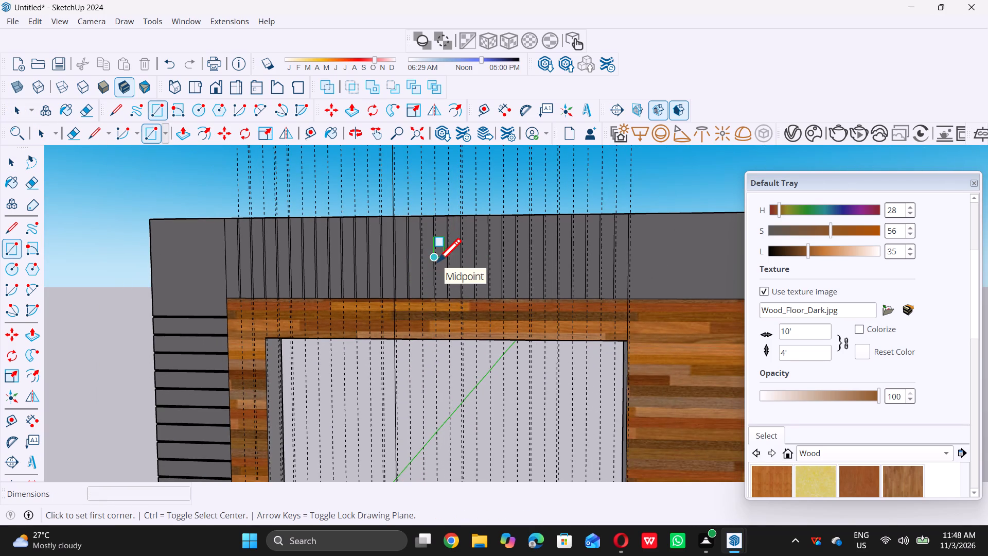
scroll(500, 245, "up", 5)
scroll(380, 314, "up", 5)
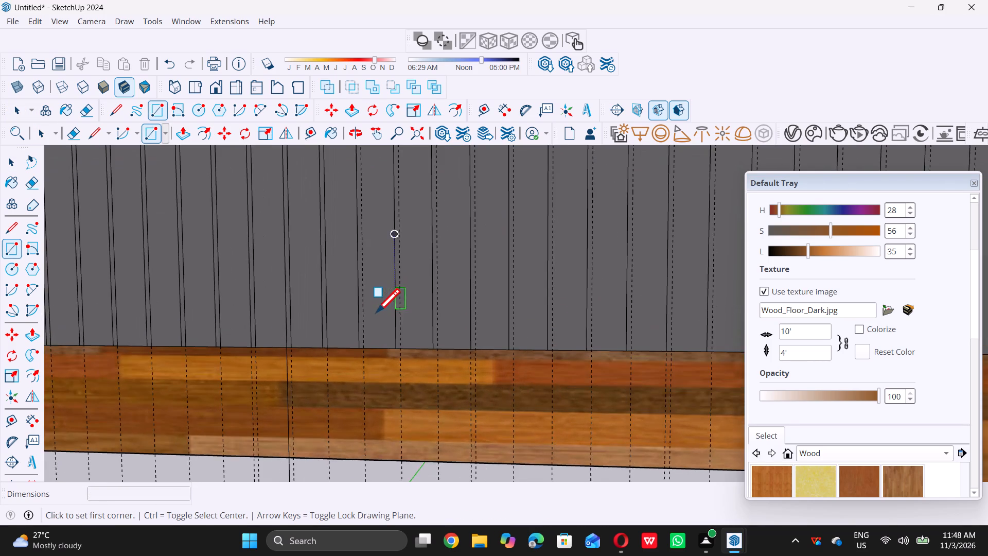
scroll(374, 317, "up", 4)
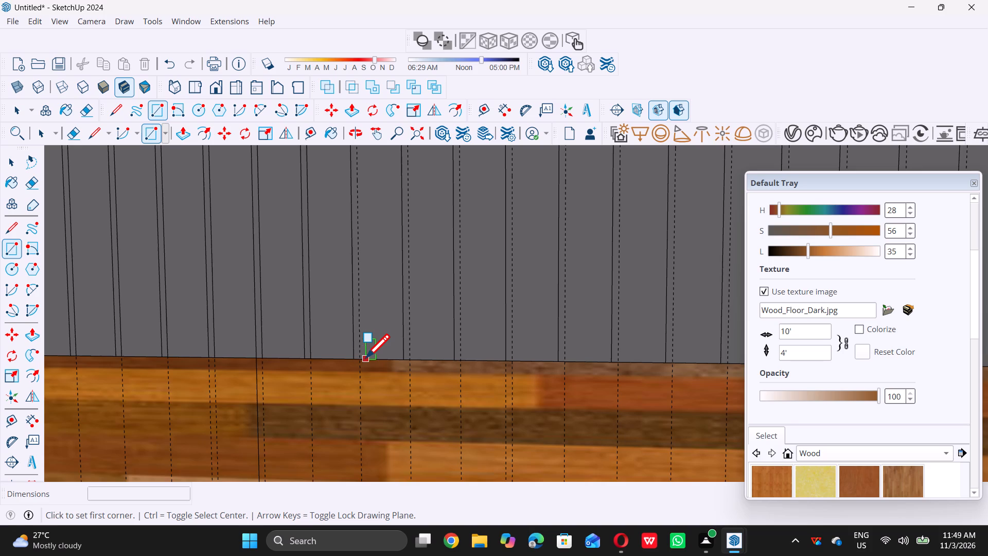
scroll(366, 357, "up", 5)
left_click(358, 359)
scroll(358, 359, "down", 2)
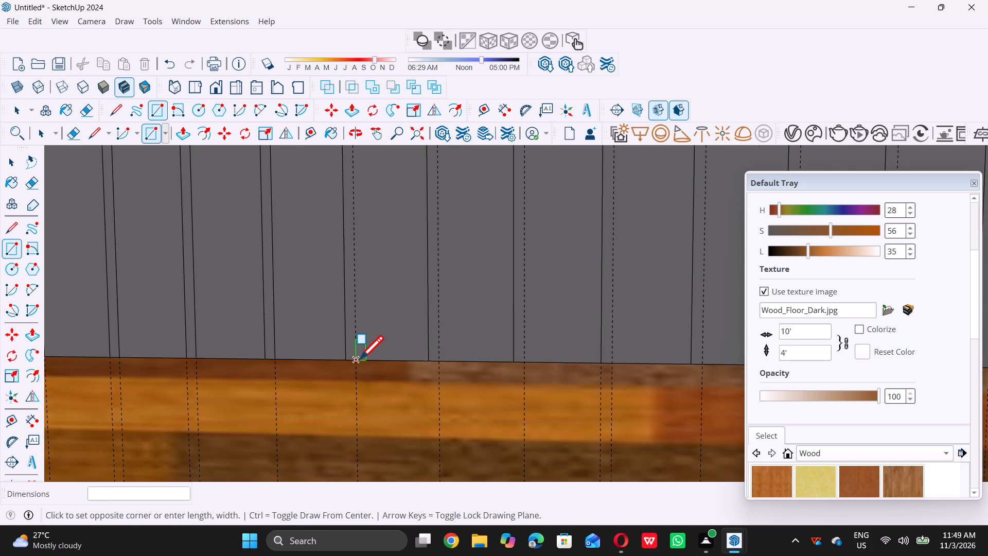
scroll(360, 359, "down", 11)
scroll(386, 206, "up", 4)
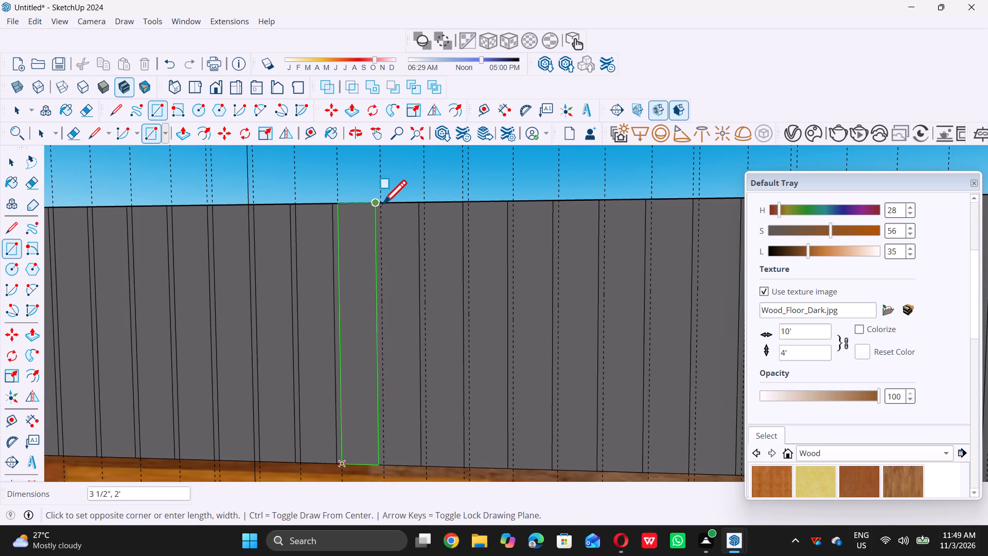
left_click(383, 203)
scroll(347, 230, "down", 8)
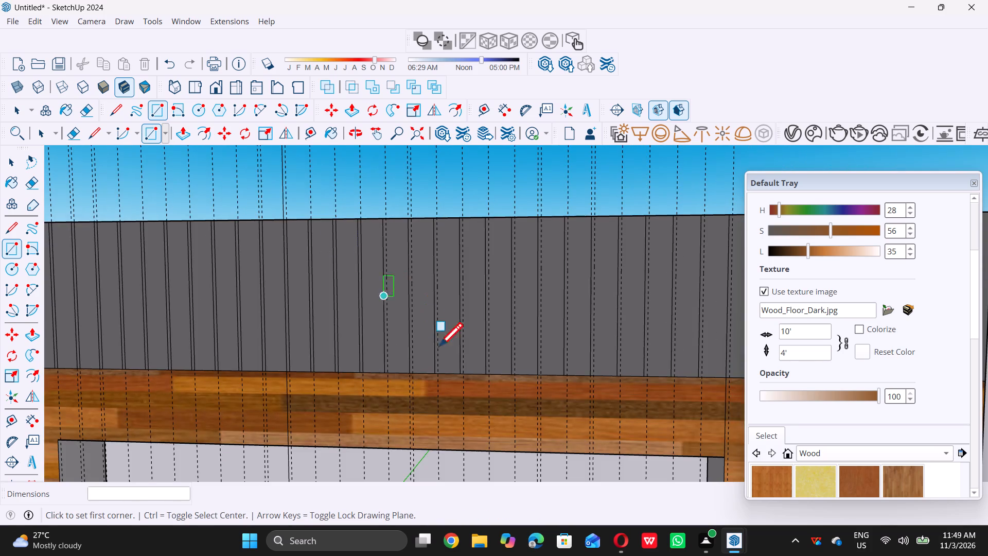
Draw a 2'-high rectangle over the parapet's full height, between the guides offset from the seventeenth and eighteenth interior strip lines.
scroll(448, 354, "up", 10)
double_click(293, 394)
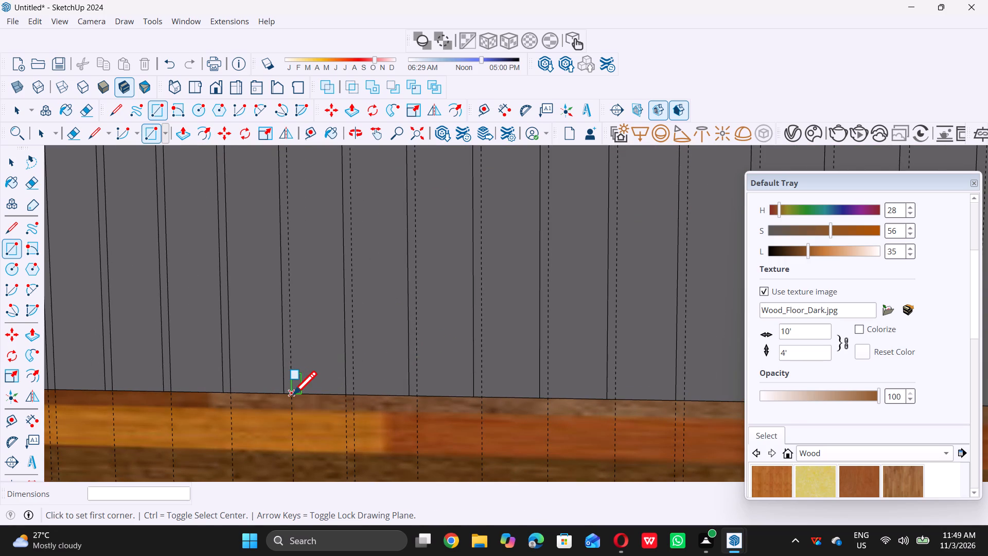
scroll(293, 394, "down", 10)
scroll(321, 240, "up", 4)
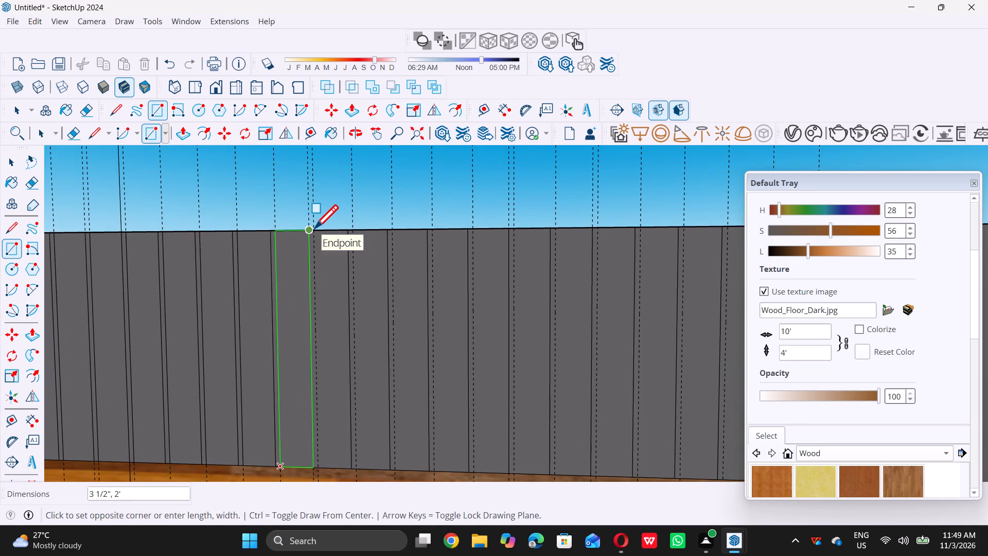
scroll(313, 230, "up", 4)
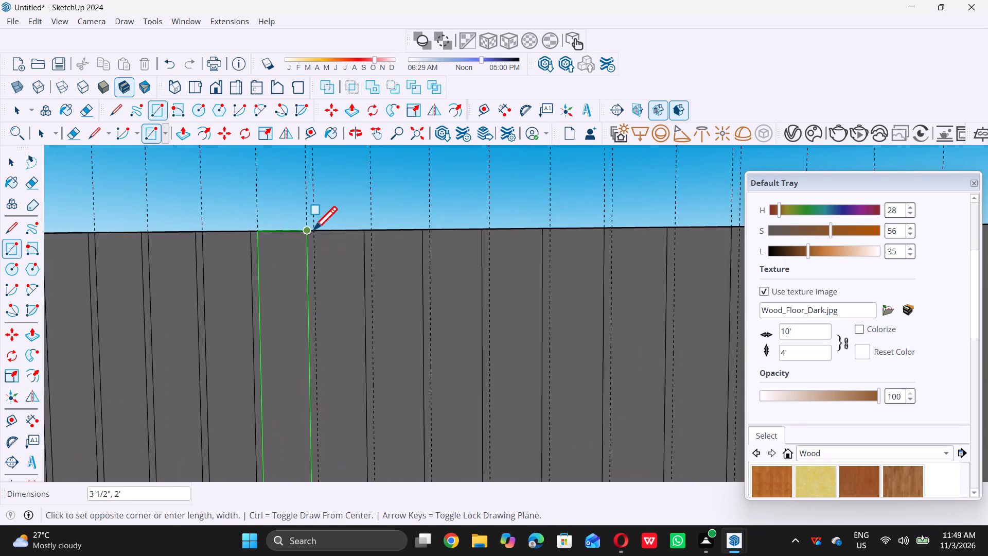
double_click(315, 230)
Draw a 2'-high rectangle over the parapet's full height, between the guides offset from the nineteenth and twentieth interior strip lines.
scroll(291, 229, "down", 10)
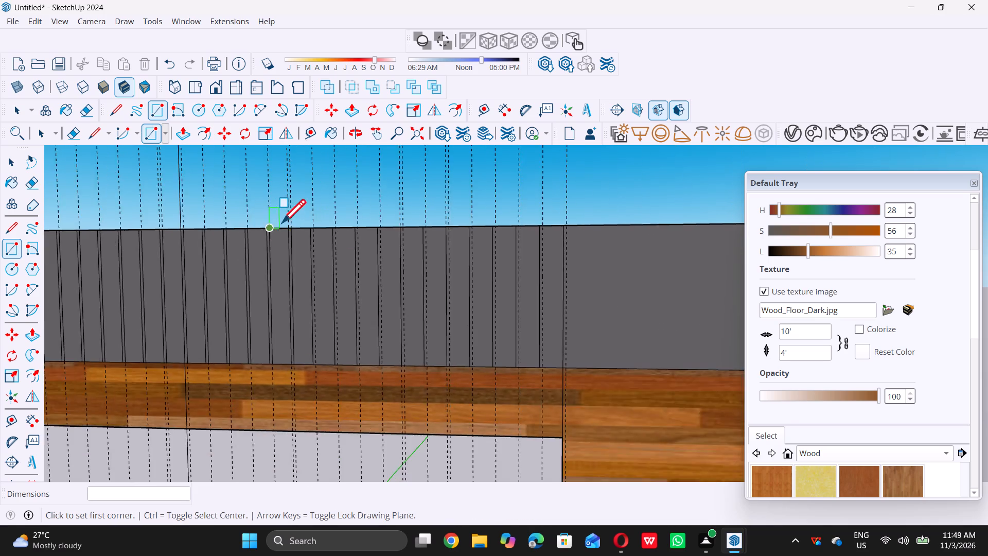
scroll(282, 222, "down", 6)
scroll(327, 283, "up", 9)
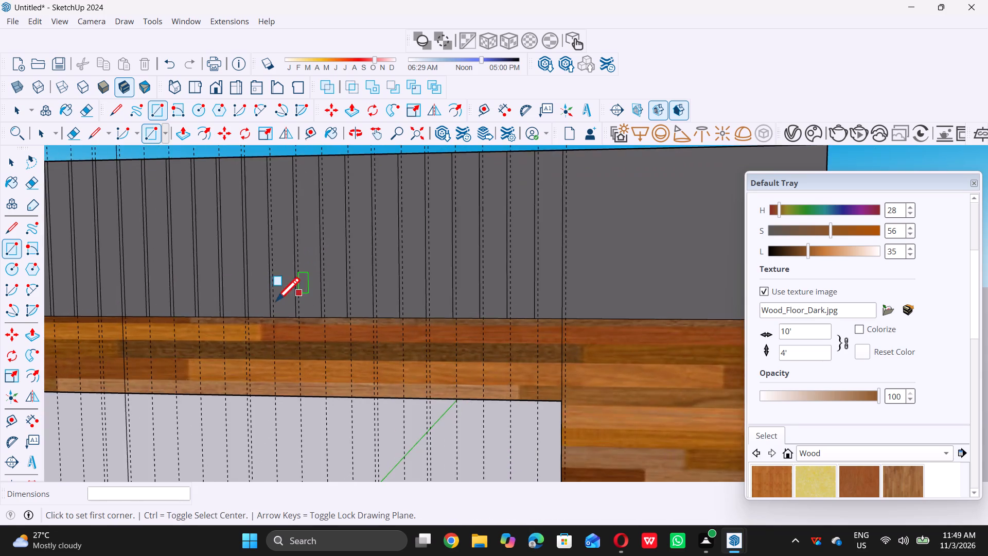
scroll(274, 301, "up", 12)
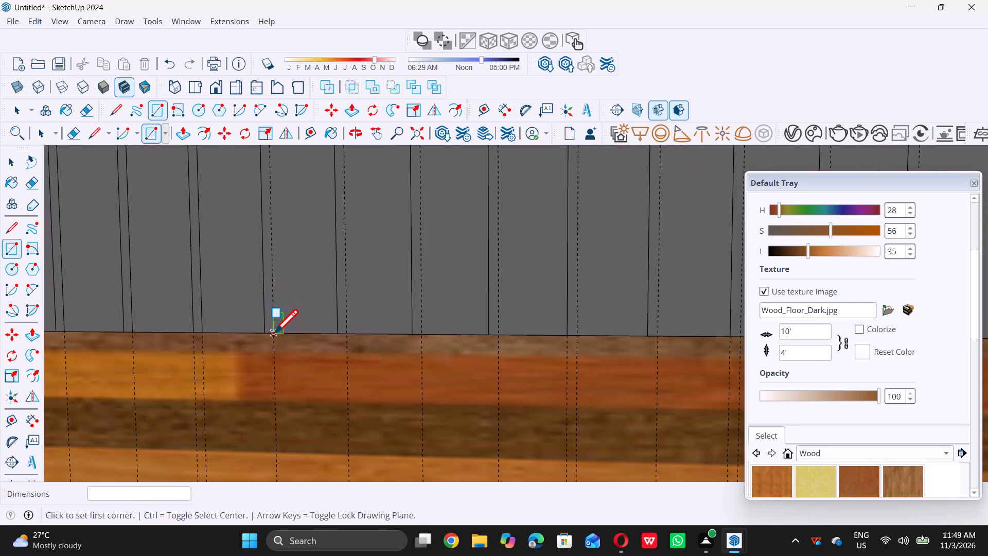
left_click(274, 333)
scroll(274, 333, "down", 11)
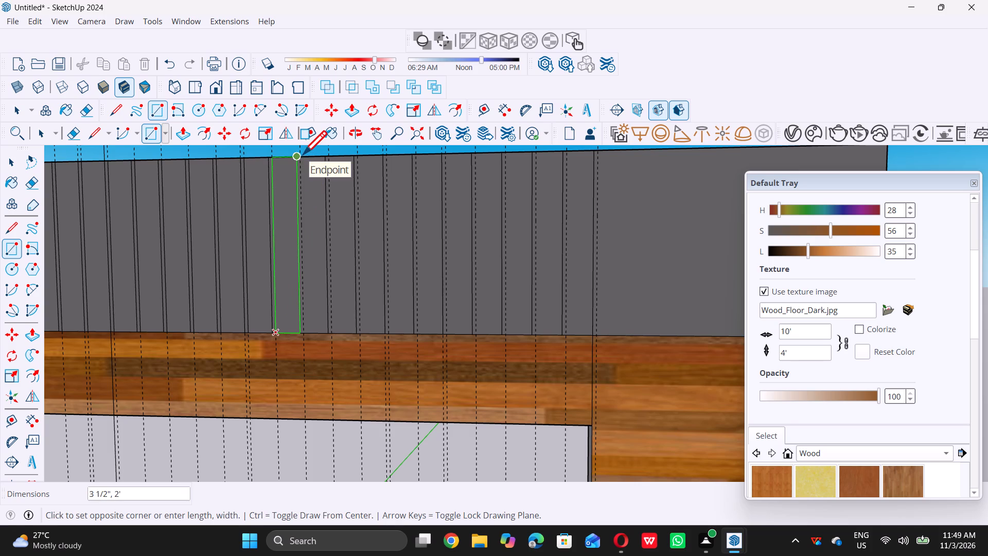
scroll(301, 154, "up", 3)
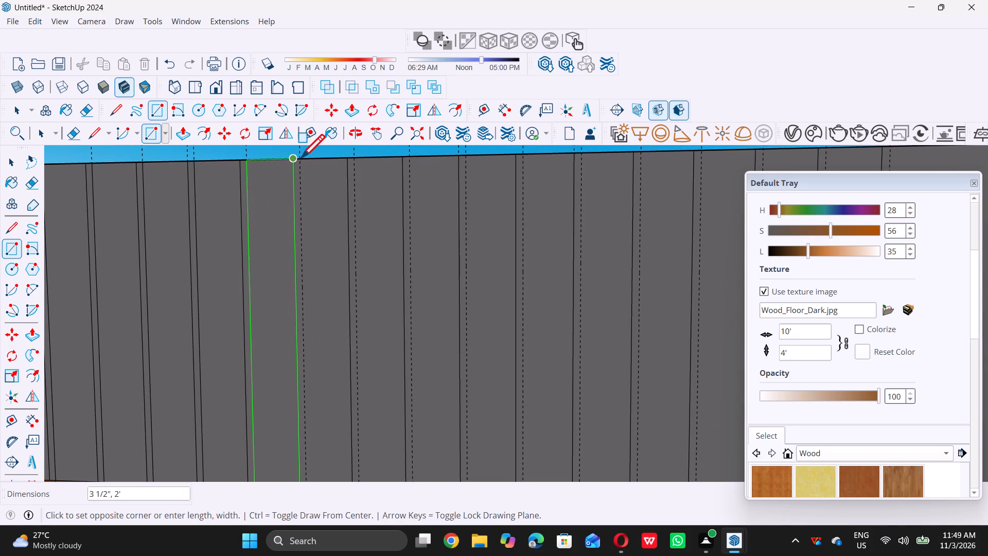
double_click(303, 158)
Draw a 4" by 2' rectangle over the parapet's full height, between the guides offset from the twenty-first and twenty-second interior strip lines.
scroll(294, 160, "down", 9)
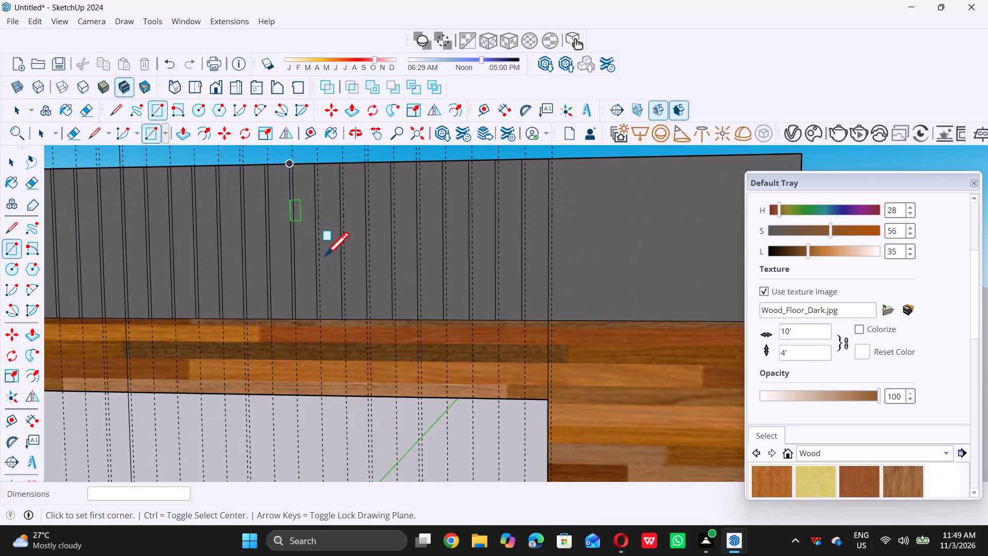
scroll(324, 268, "up", 18)
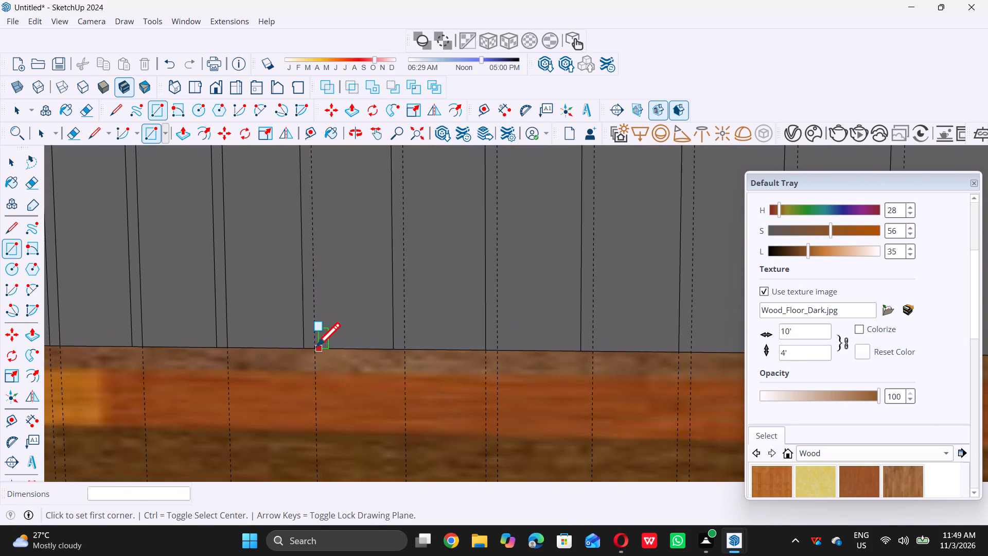
left_click(314, 346)
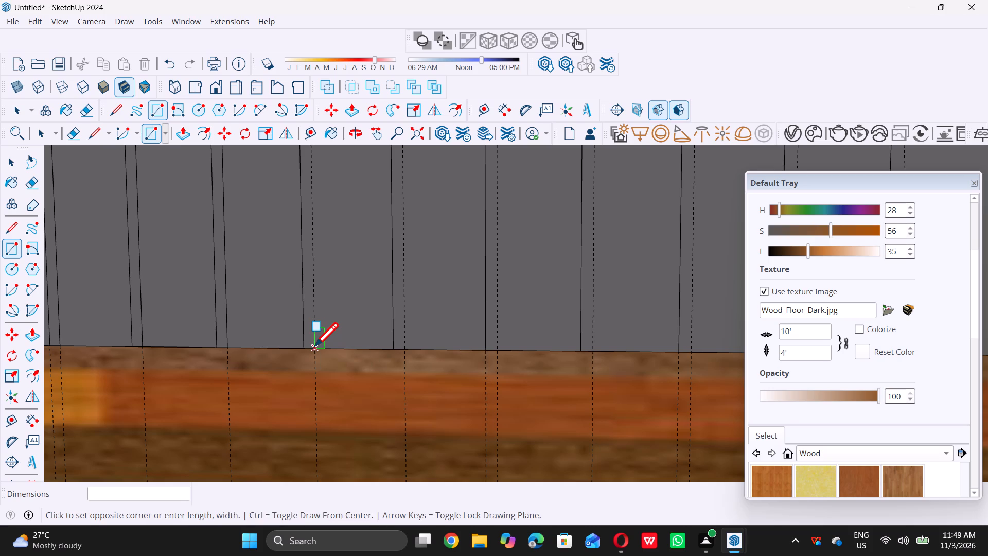
scroll(314, 346, "down", 19)
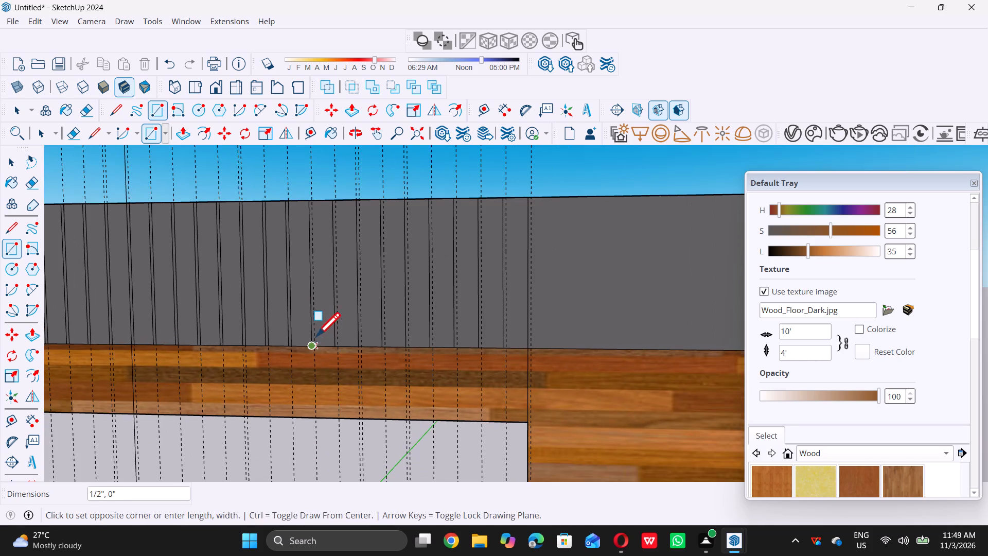
scroll(336, 205, "up", 7)
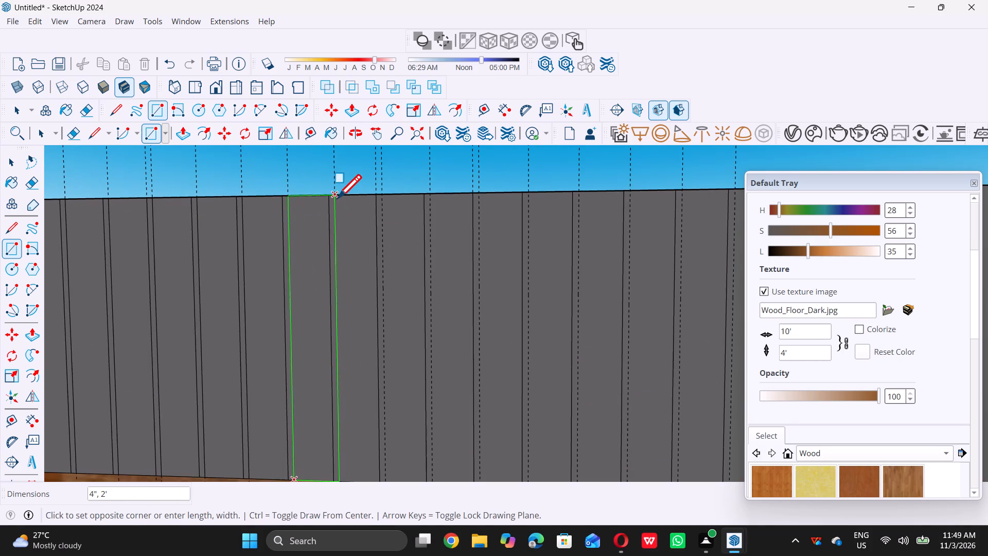
left_click(338, 198)
Draw a 2'-high rectangle over the parapet's full height, between the guides offset from the twenty-third and twenty-fourth interior strip lines.
scroll(335, 197, "down", 5)
scroll(378, 385, "up", 5)
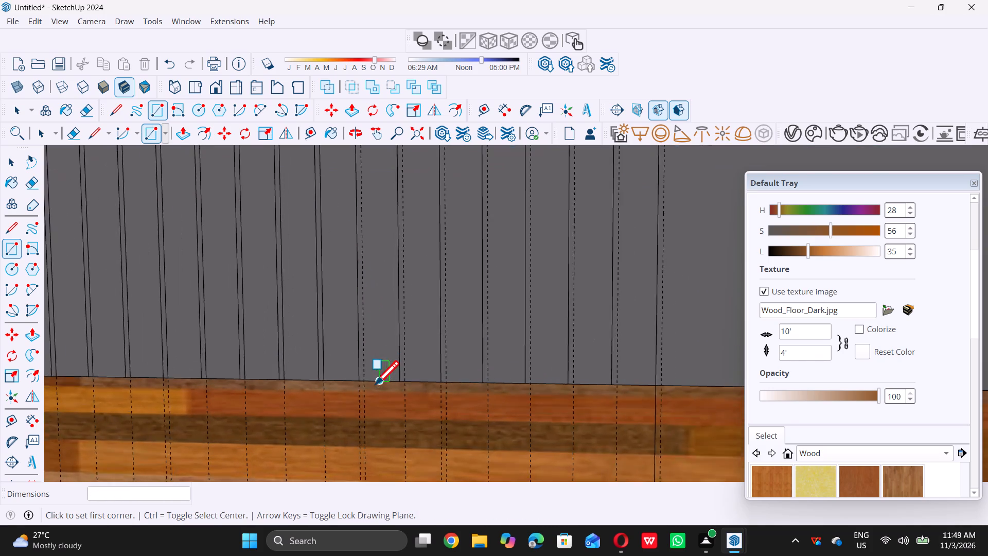
left_click(363, 381)
scroll(363, 381, "down", 4)
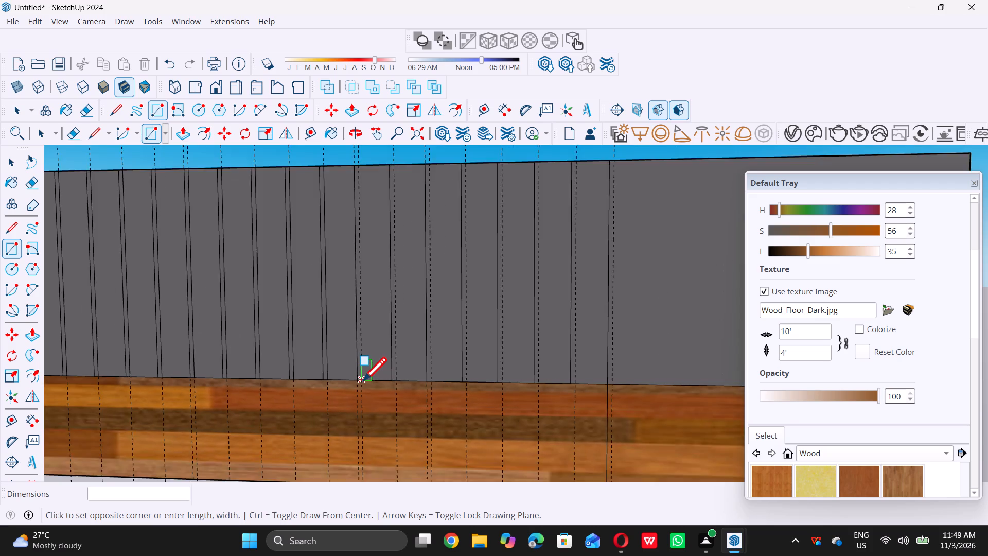
scroll(363, 380, "down", 3)
scroll(385, 218, "up", 3)
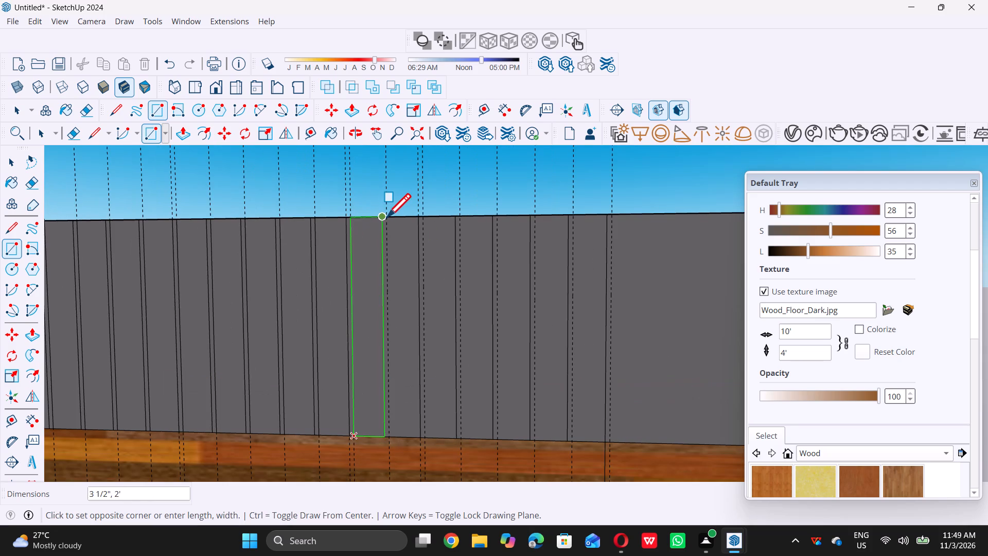
scroll(390, 214, "up", 4)
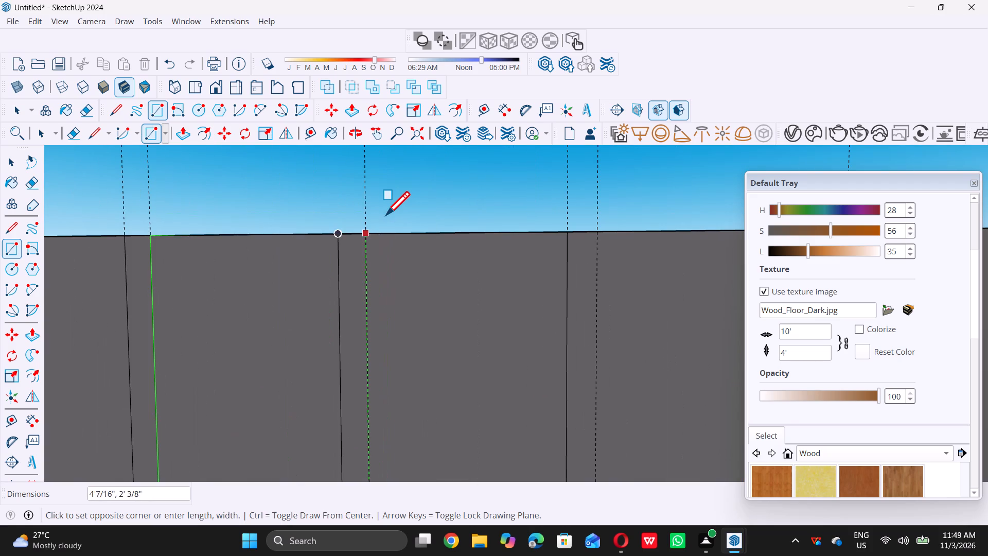
left_click(366, 234)
Draw a 2'-high rectangle over the parapet's full height, between the guides offset from the twenty-fifth and twenty-sixth interior strip lines.
scroll(352, 234, "down", 11)
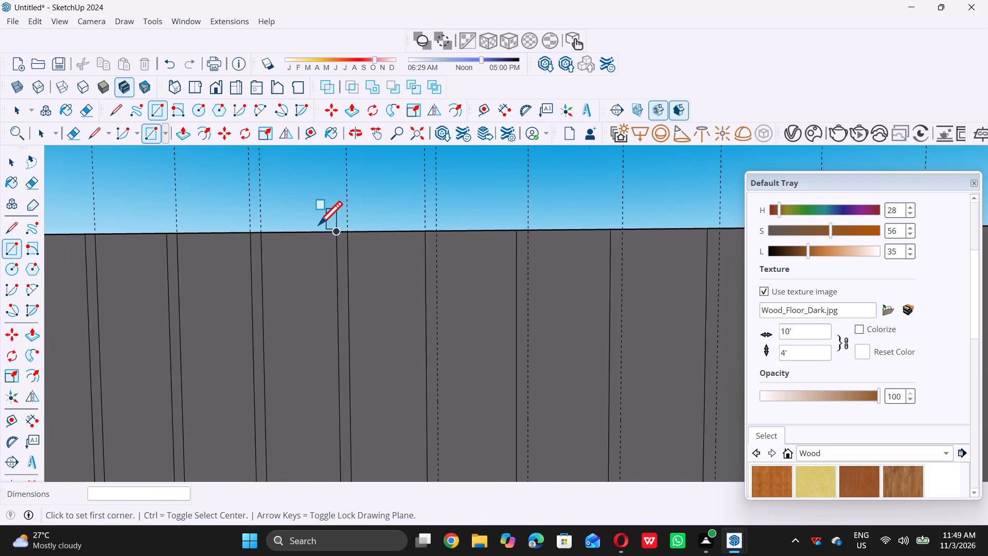
scroll(319, 224, "down", 4)
scroll(392, 310, "up", 6)
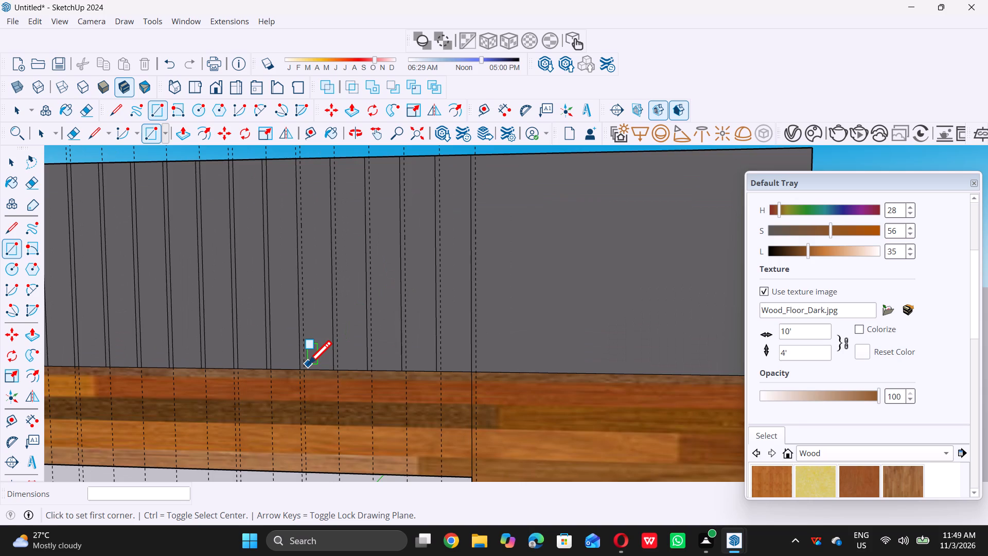
scroll(308, 364, "up", 3)
left_click(306, 369)
scroll(307, 369, "down", 3)
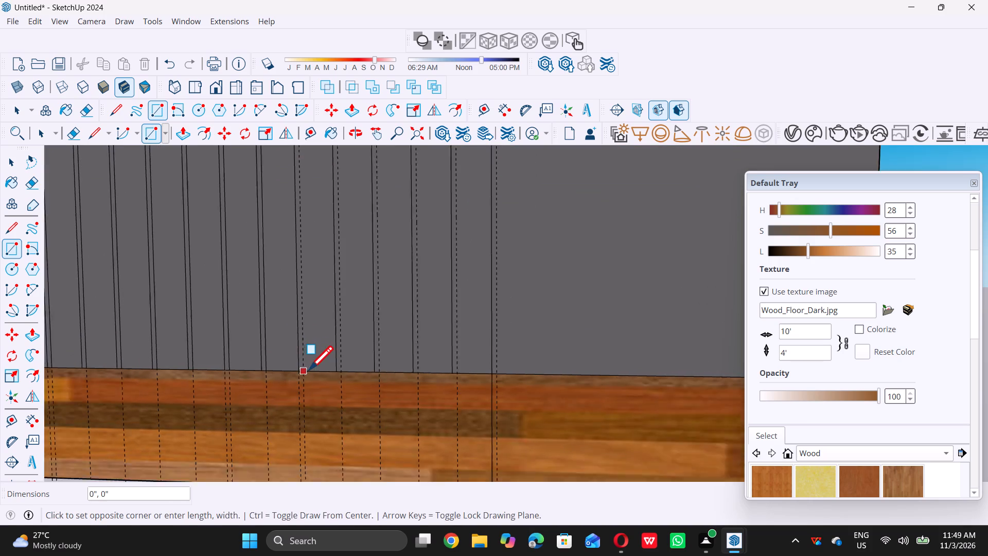
scroll(309, 369, "down", 4)
scroll(333, 221, "up", 4)
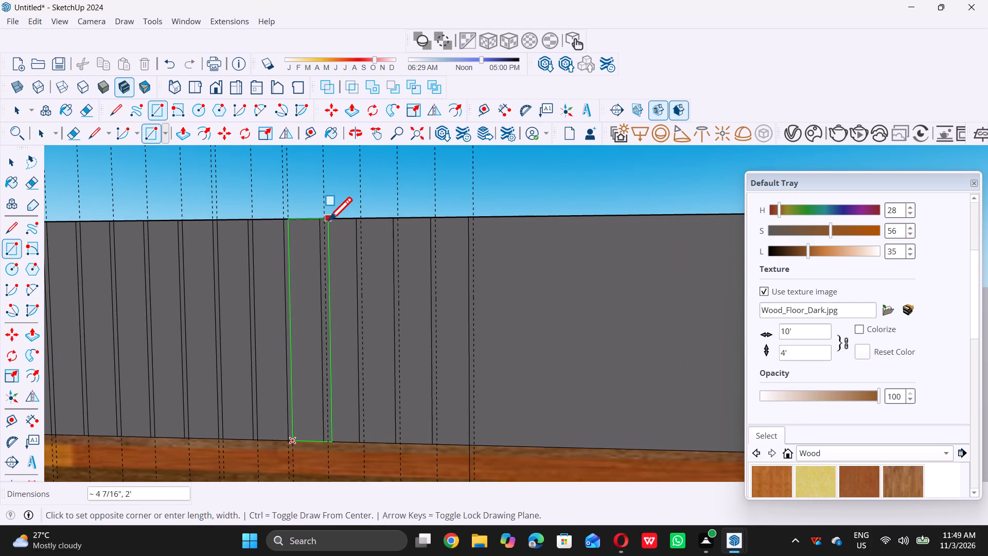
scroll(328, 220, "up", 3)
left_click(328, 220)
Draw a 2'-high rectangle over the parapet's full height, between the guides offset from the twenty-seventh and twenty-eighth interior strip lines.
scroll(328, 220, "down", 4)
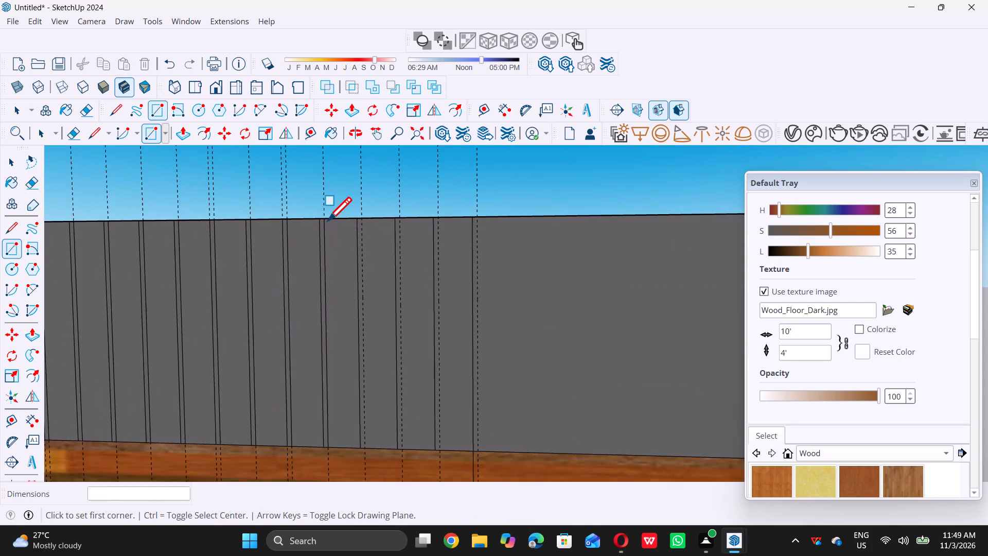
scroll(328, 220, "down", 2)
scroll(378, 344, "up", 8)
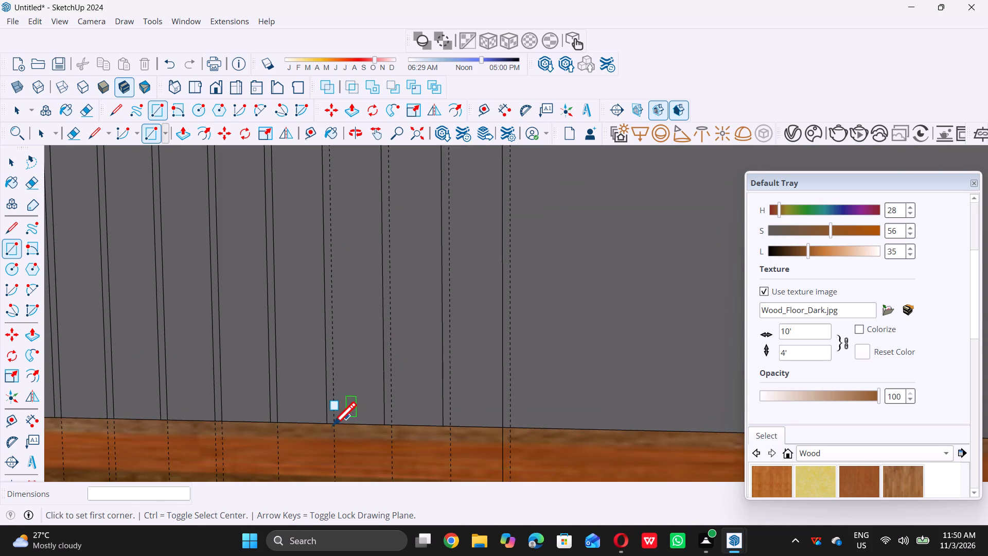
left_click(337, 423)
scroll(337, 423, "down", 5)
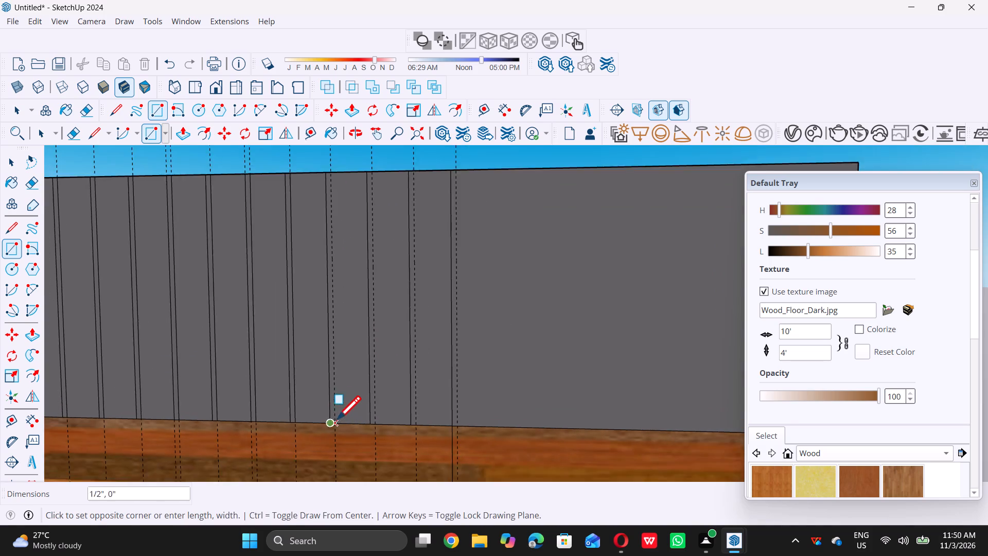
scroll(337, 419, "down", 2)
scroll(374, 242, "up", 5)
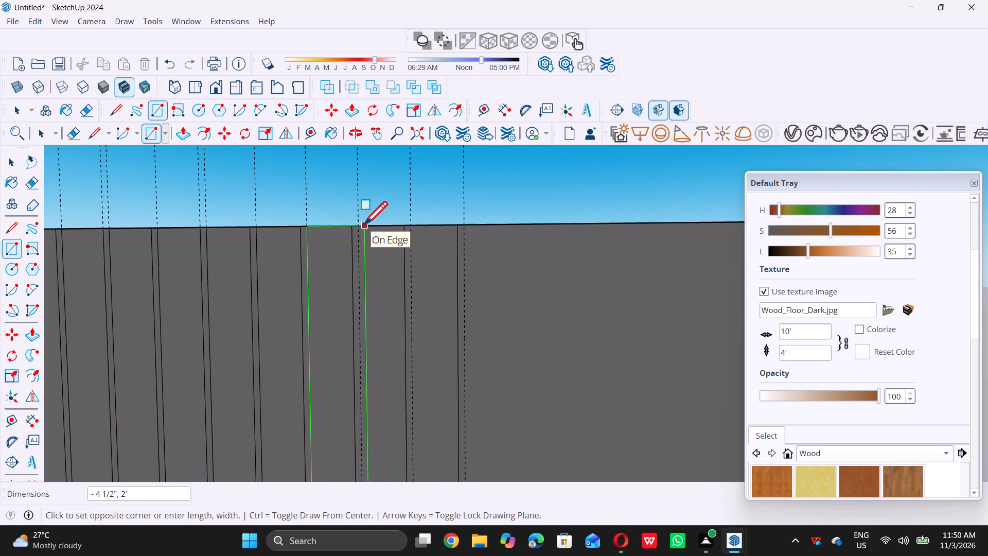
left_click(361, 223)
Draw a 4" by 2' rectangle over the parapet's full height, between the guides offset from the last interior strip line and the strip area's end line.
scroll(361, 223, "down", 10)
scroll(387, 288, "up", 2)
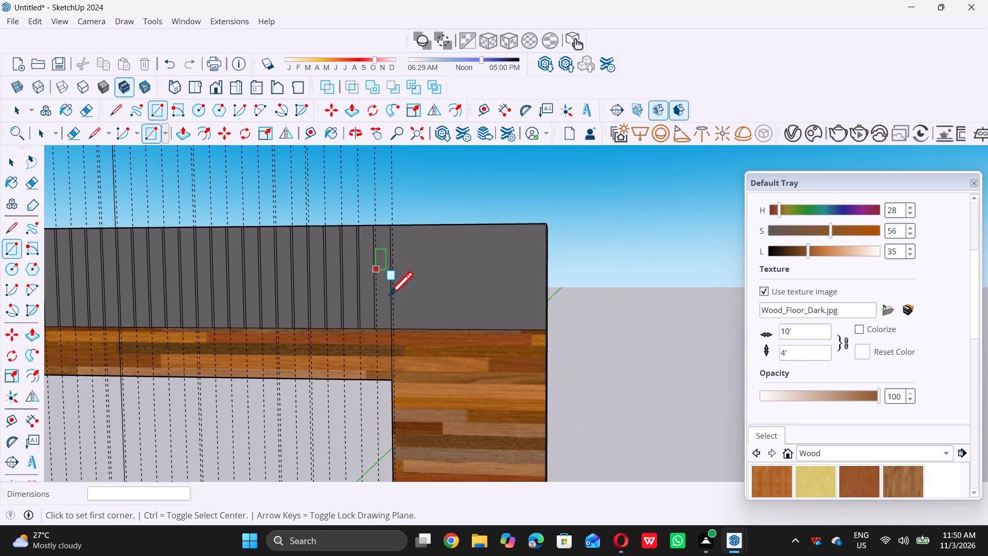
scroll(389, 295, "up", 12)
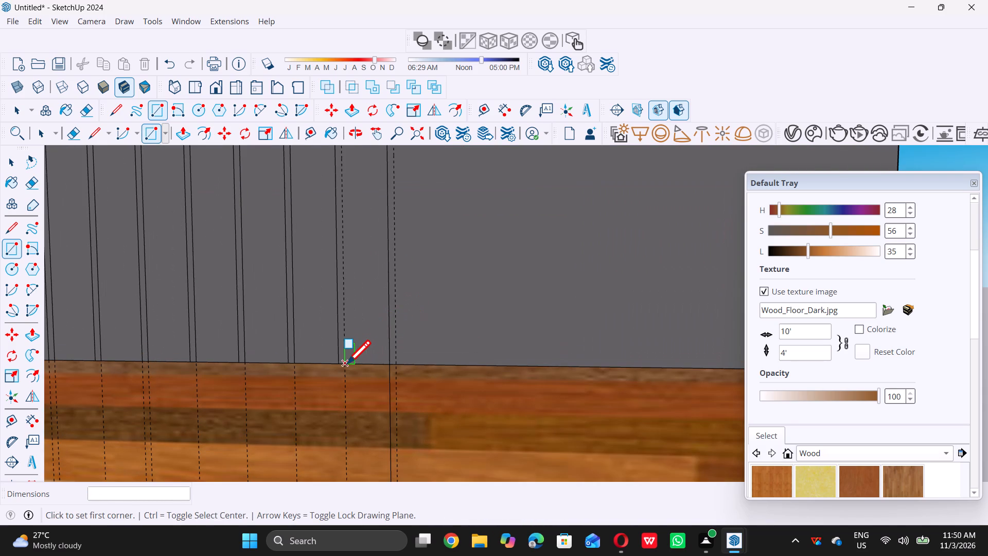
left_click(347, 363)
scroll(347, 363, "down", 12)
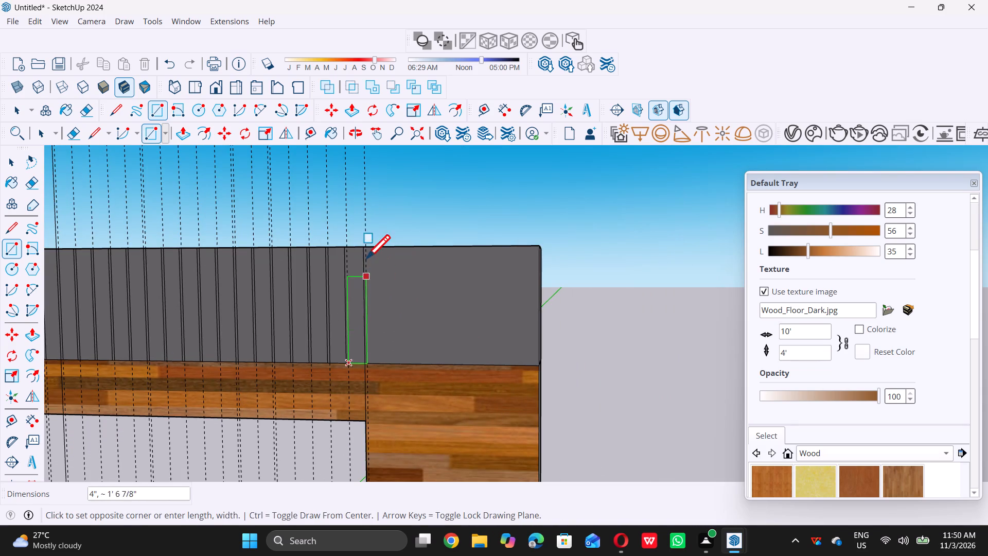
scroll(366, 249, "up", 6)
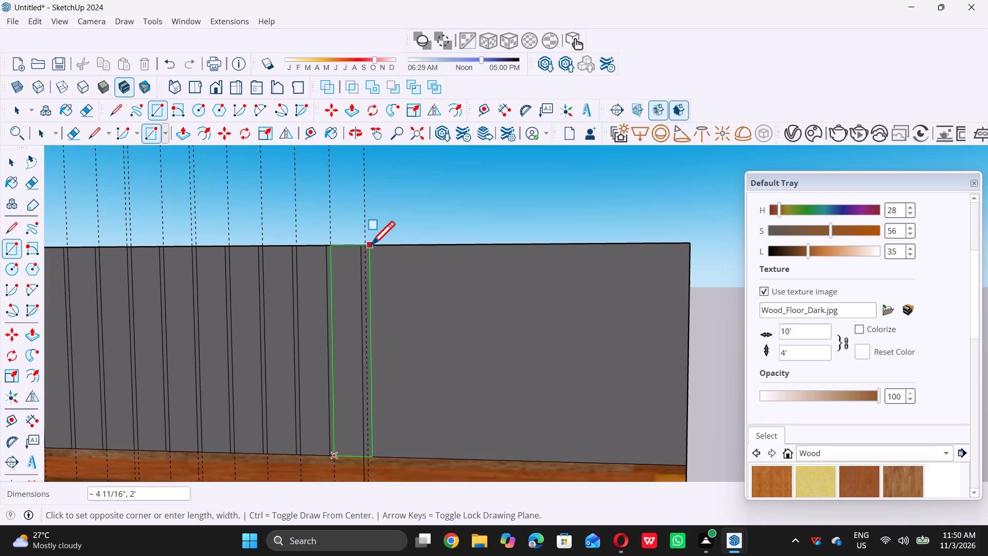
scroll(367, 244, "up", 5)
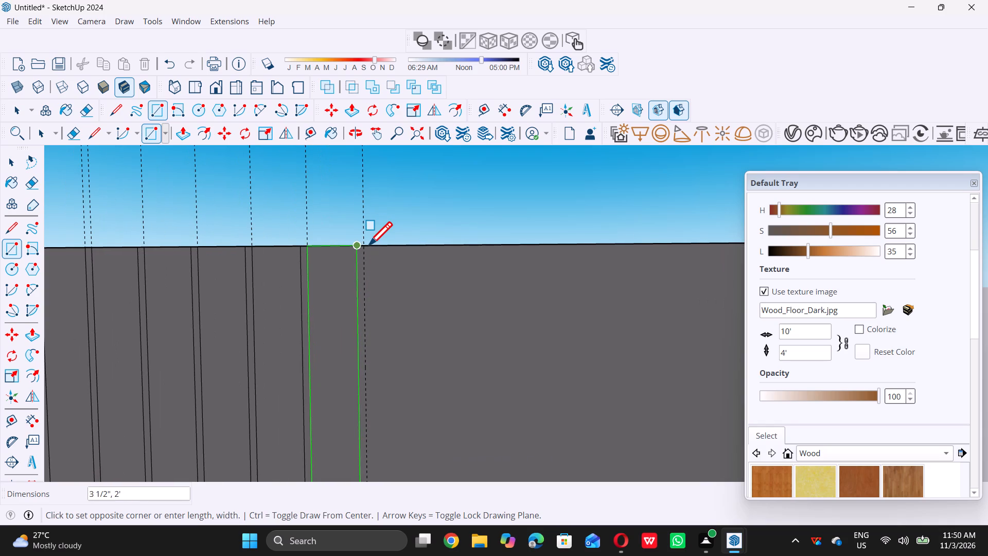
scroll(363, 245, "up", 5)
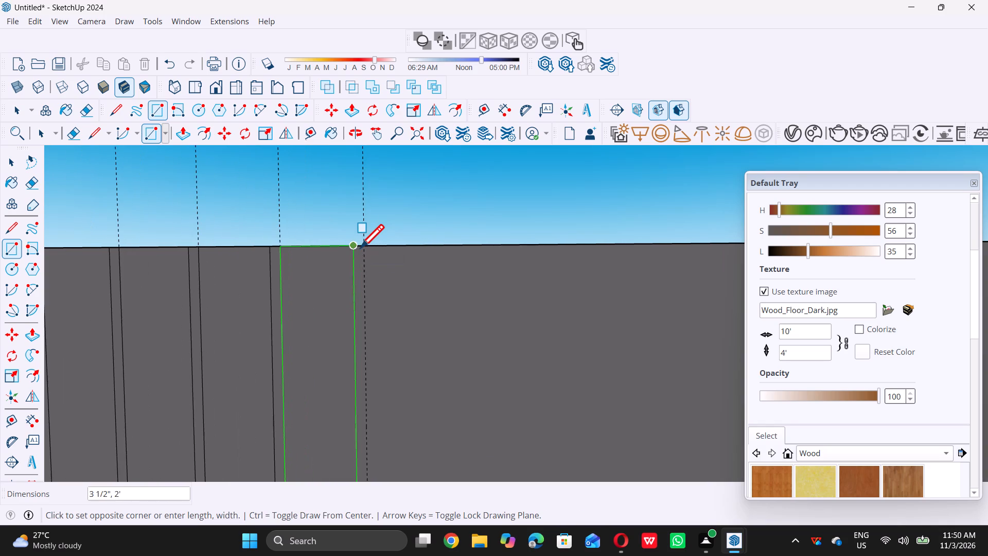
left_click(364, 247)
Delete all construction guides from the storefront model.
scroll(364, 247, "down", 8)
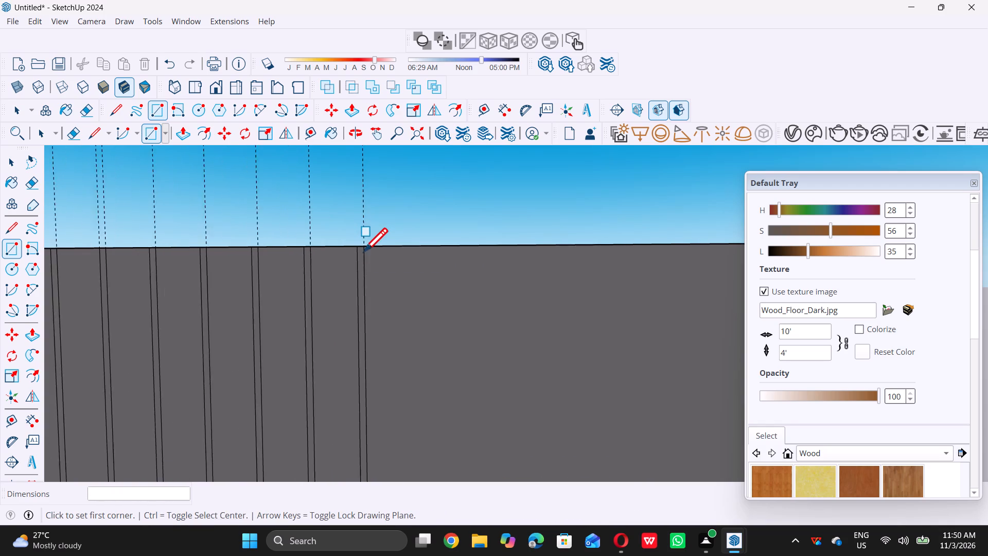
scroll(364, 251, "down", 7)
key("space")
scroll(377, 286, "down", 12)
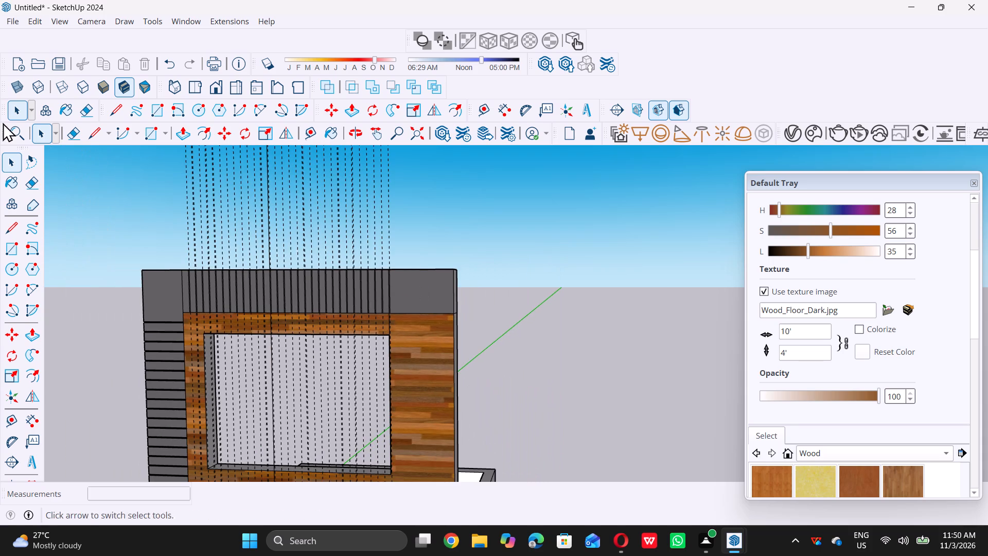
left_click(34, 21)
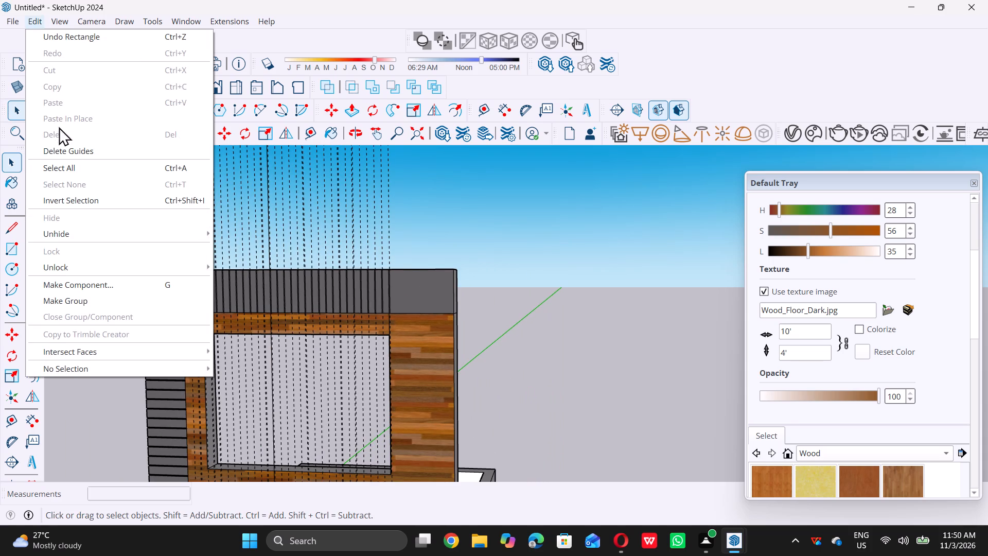
left_click(69, 150)
scroll(377, 300, "down", 6)
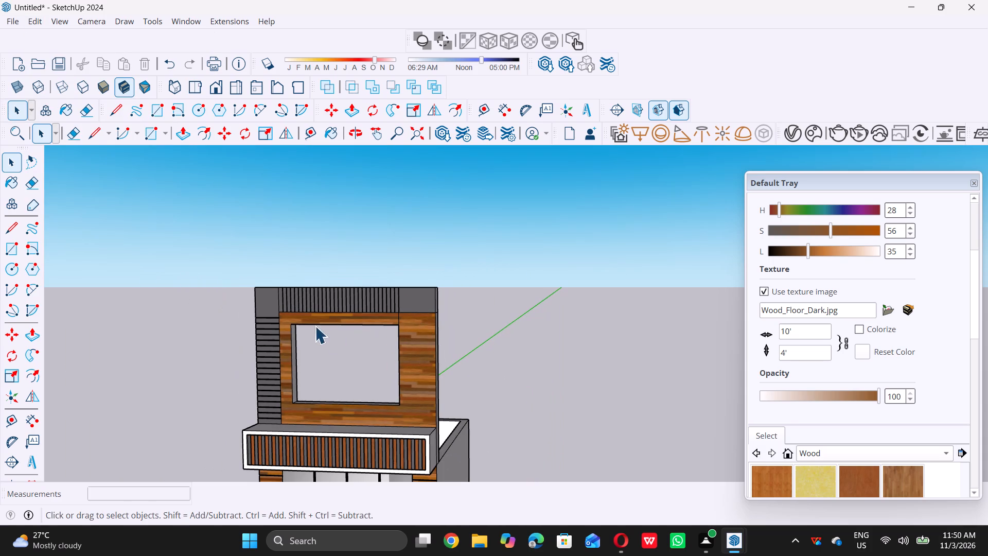
Place a construction guide 0.5" inward from the start line of the parapet's strip area, beside the plain corner block.
scroll(238, 299, "up", 11)
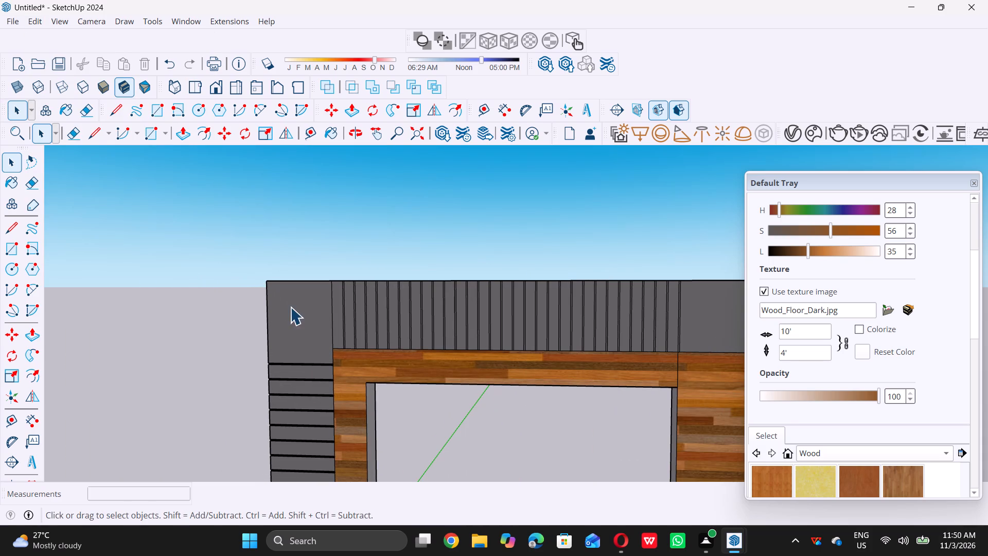
middle_click_drag(305, 318, 330, 304)
scroll(333, 311, "up", 3)
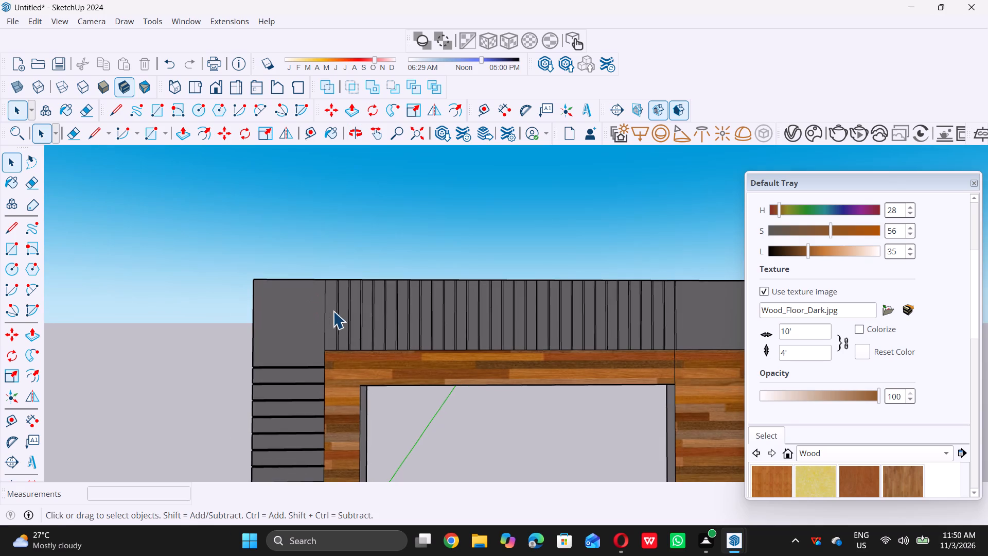
scroll(333, 311, "up", 8)
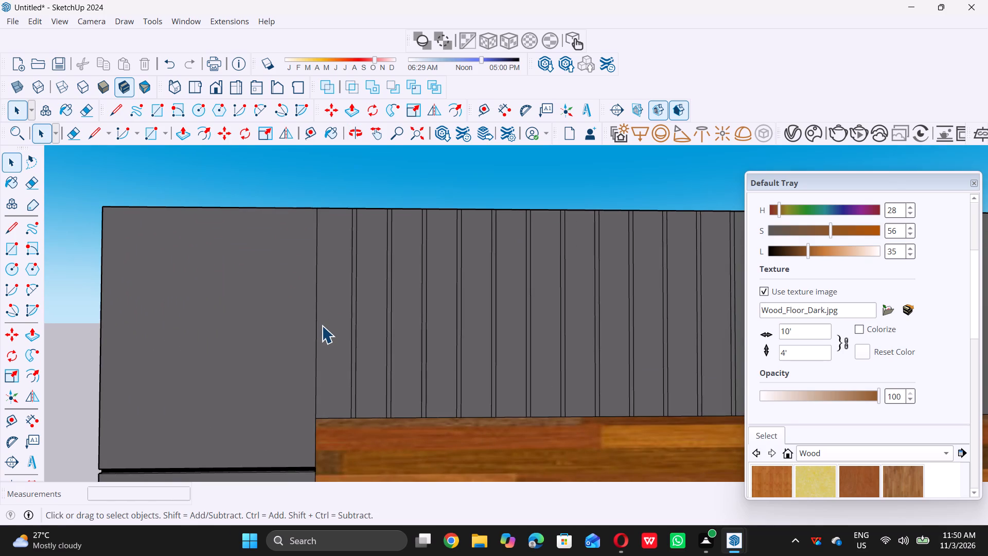
scroll(322, 325, "up", 3)
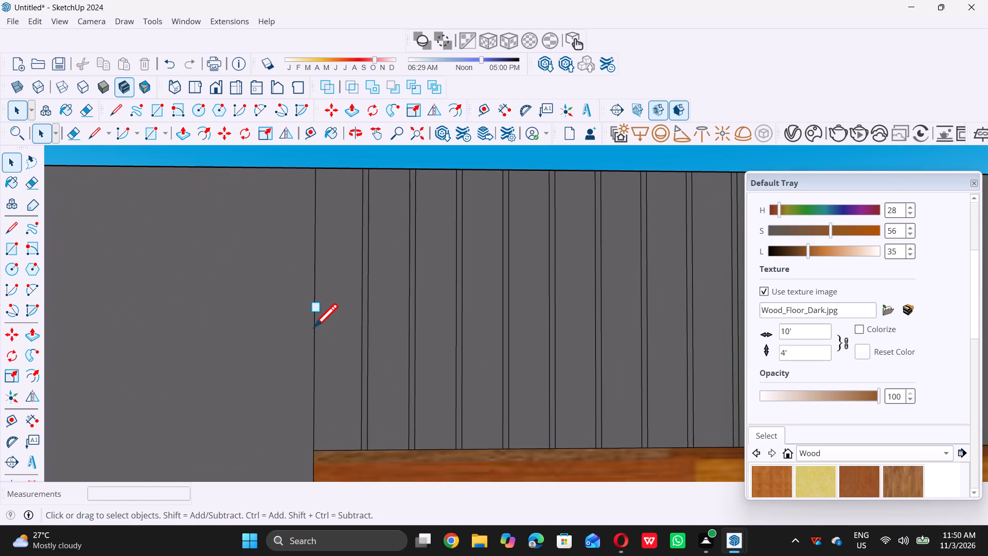
key("r")
key("space")
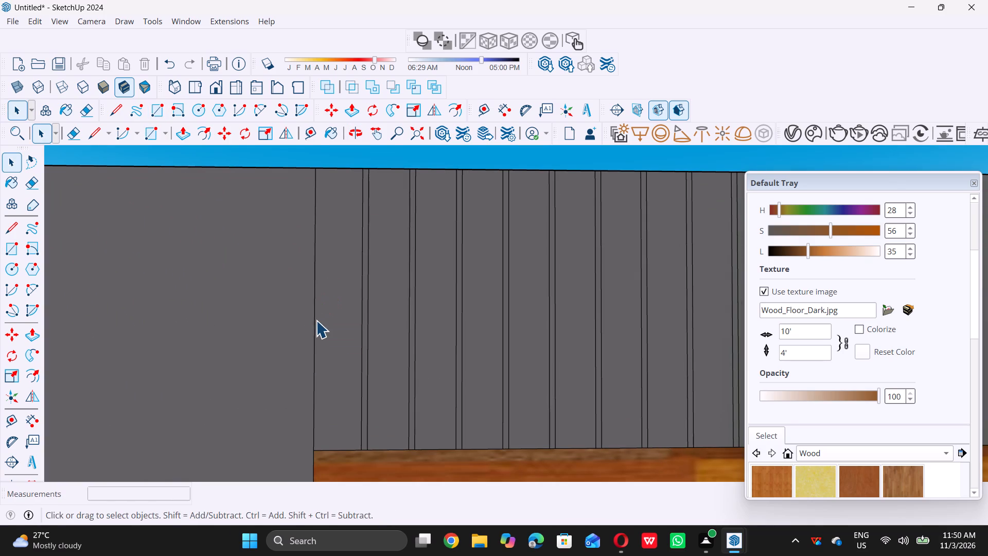
key("t")
double_click(313, 320)
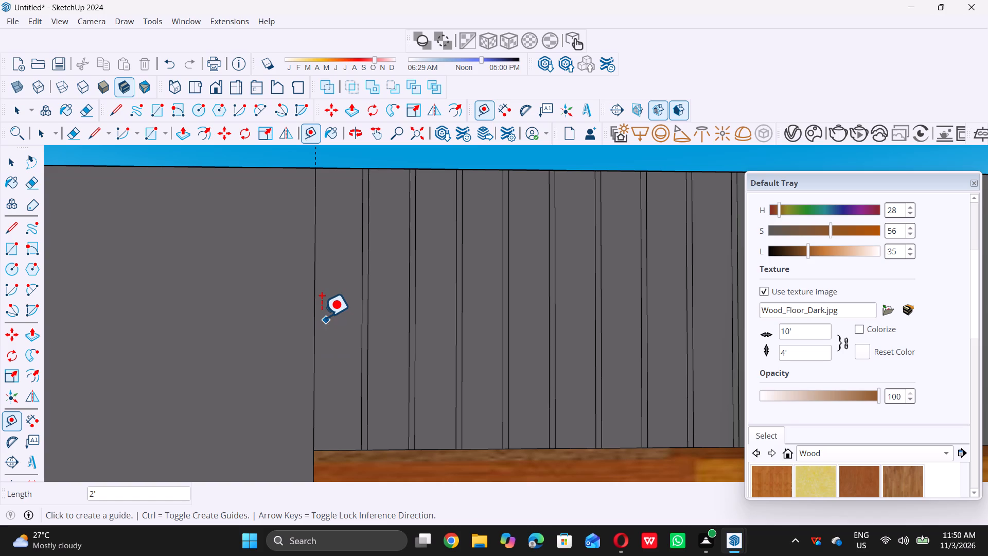
left_click(316, 315)
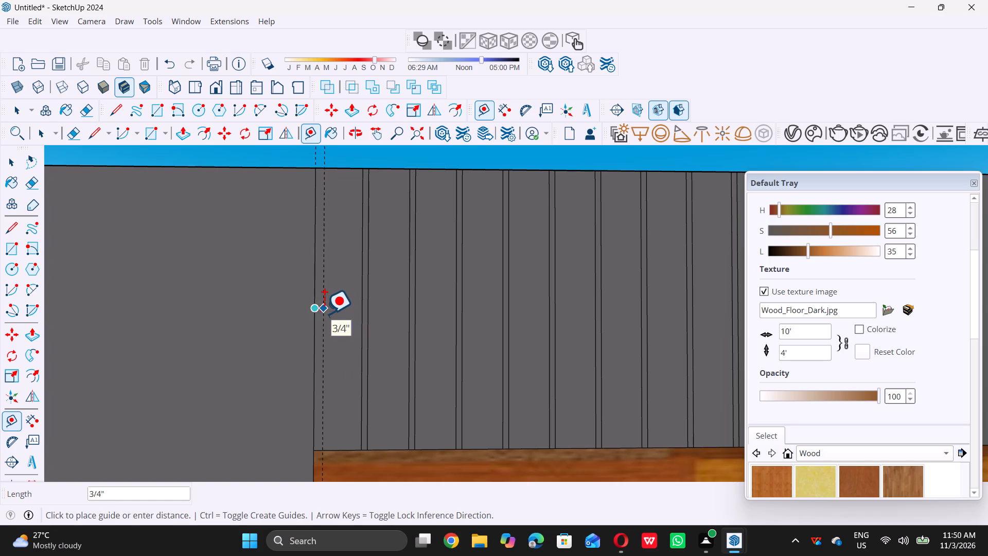
type("0.5")
key("shift+quotedbl")
key("Return")
Draw a 0.5" by 2' rectangle over the parapet's full height, between the strip area's start line and the offset guide.
key("space")
key("r")
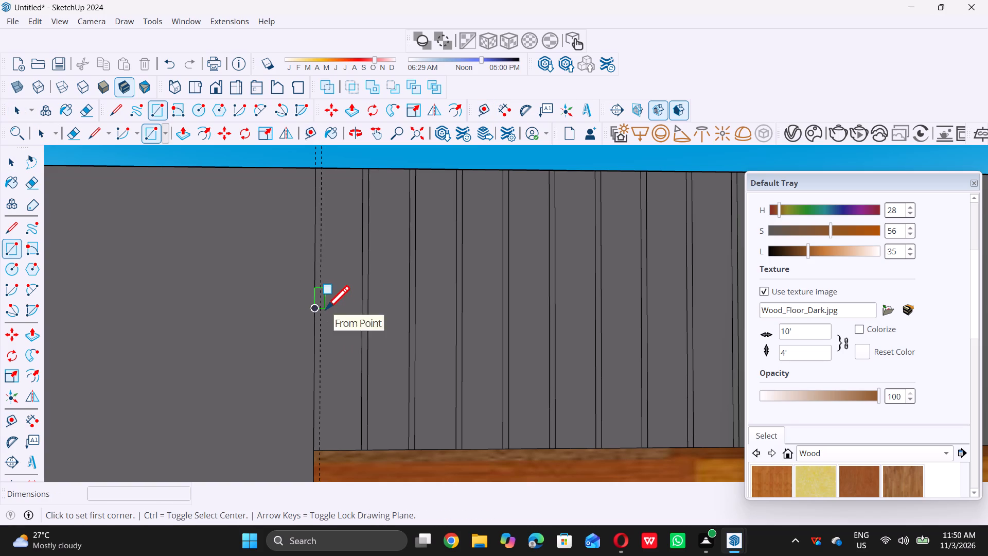
left_click(316, 167)
scroll(315, 169, "down", 3)
scroll(313, 390, "up", 7)
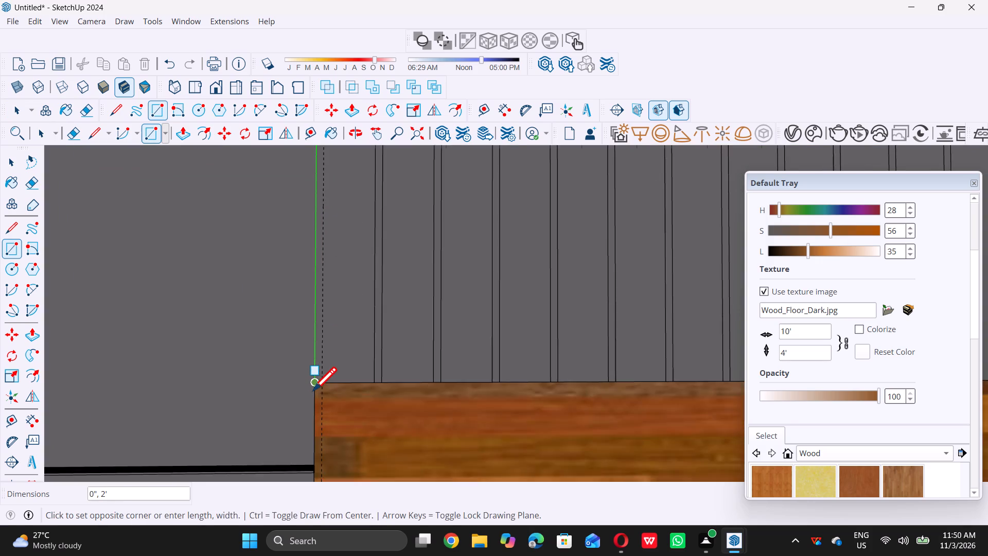
scroll(313, 390, "up", 1)
left_click(325, 382)
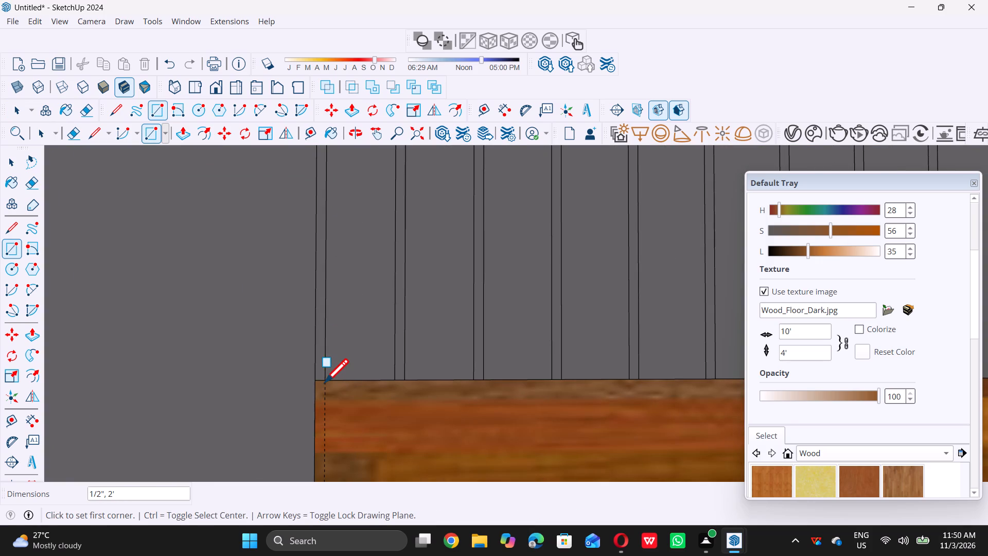
key("space")
Delete all construction guides from the storefront model.
scroll(325, 382, "down", 17)
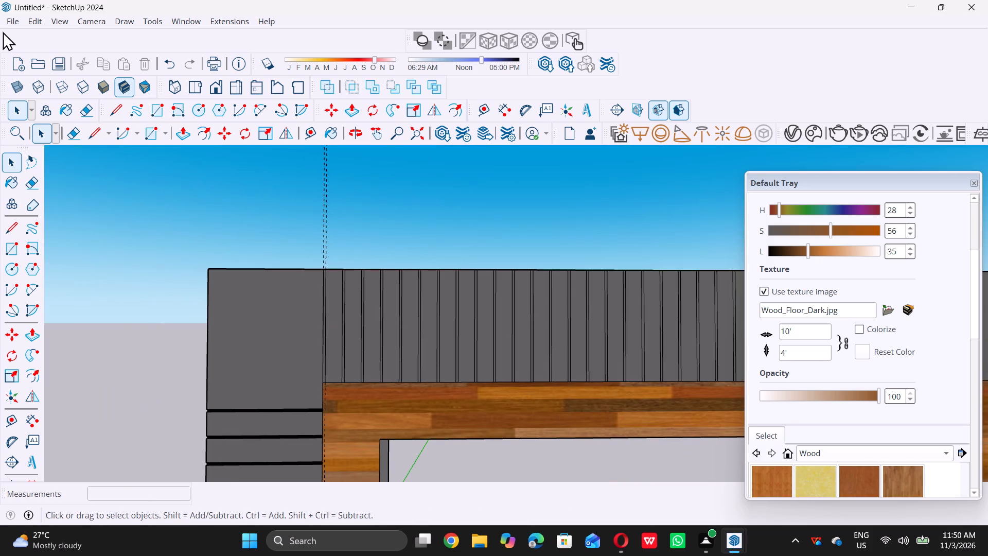
double_click(34, 20)
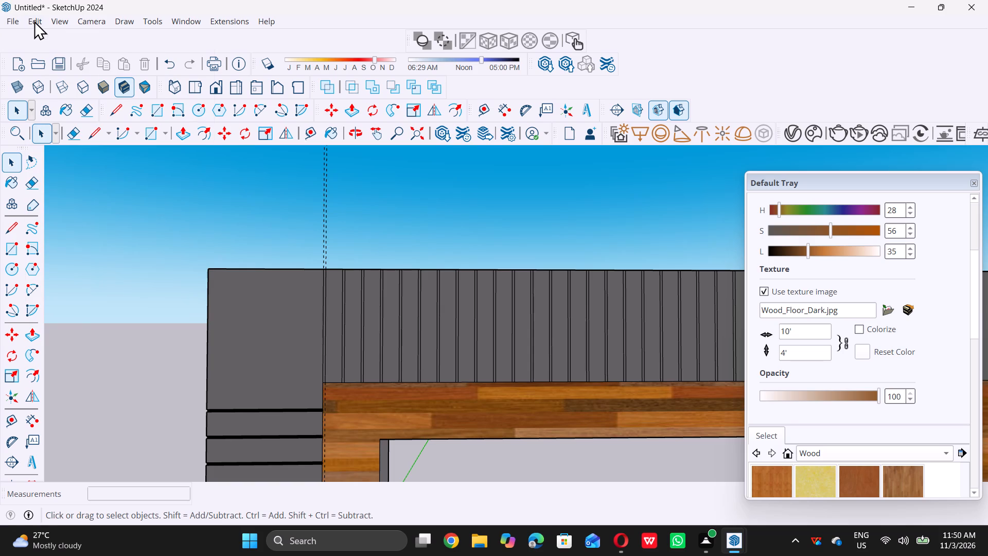
left_click(34, 21)
double_click(84, 149)
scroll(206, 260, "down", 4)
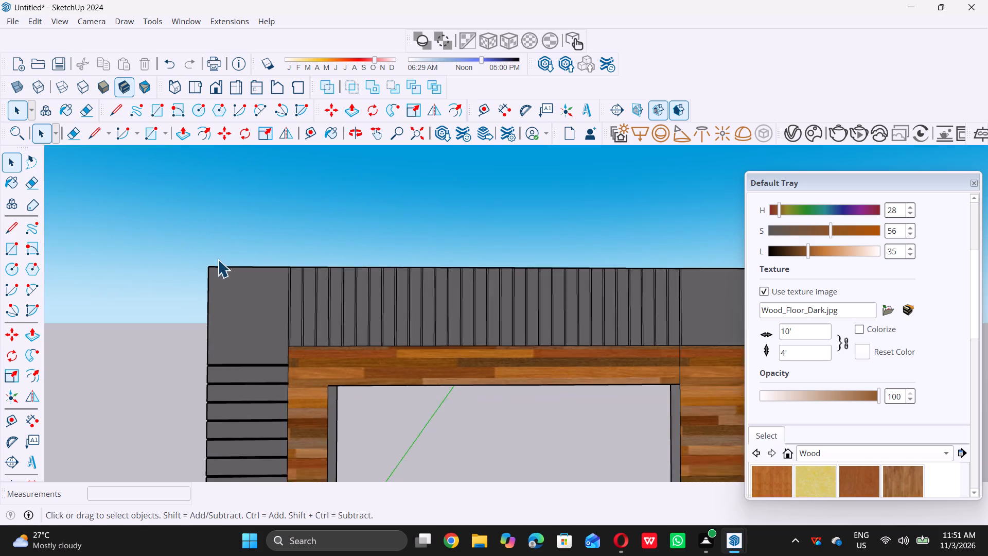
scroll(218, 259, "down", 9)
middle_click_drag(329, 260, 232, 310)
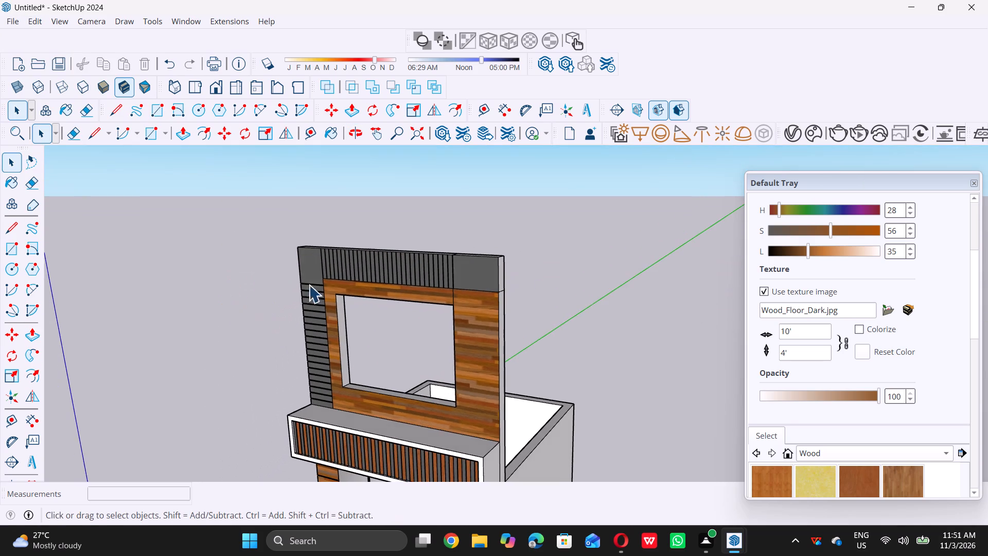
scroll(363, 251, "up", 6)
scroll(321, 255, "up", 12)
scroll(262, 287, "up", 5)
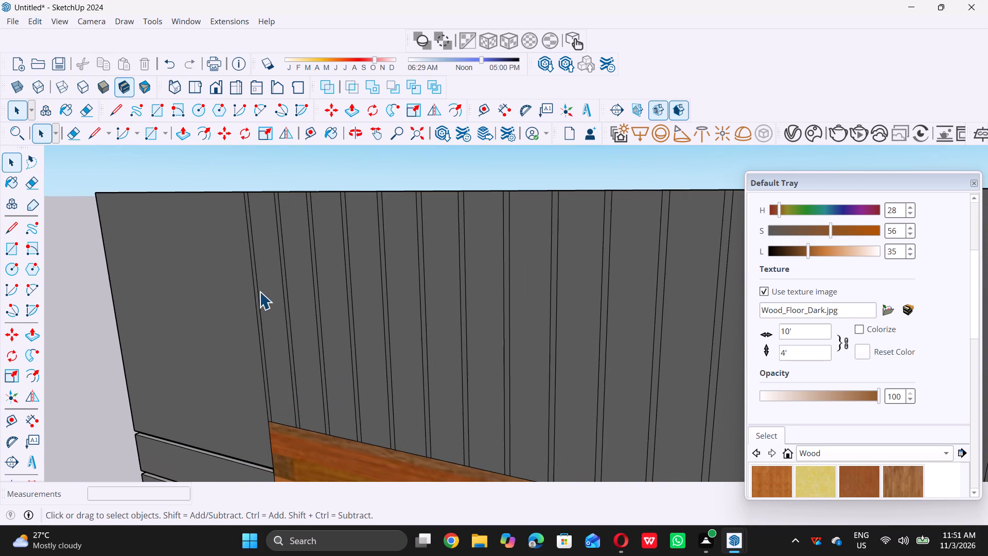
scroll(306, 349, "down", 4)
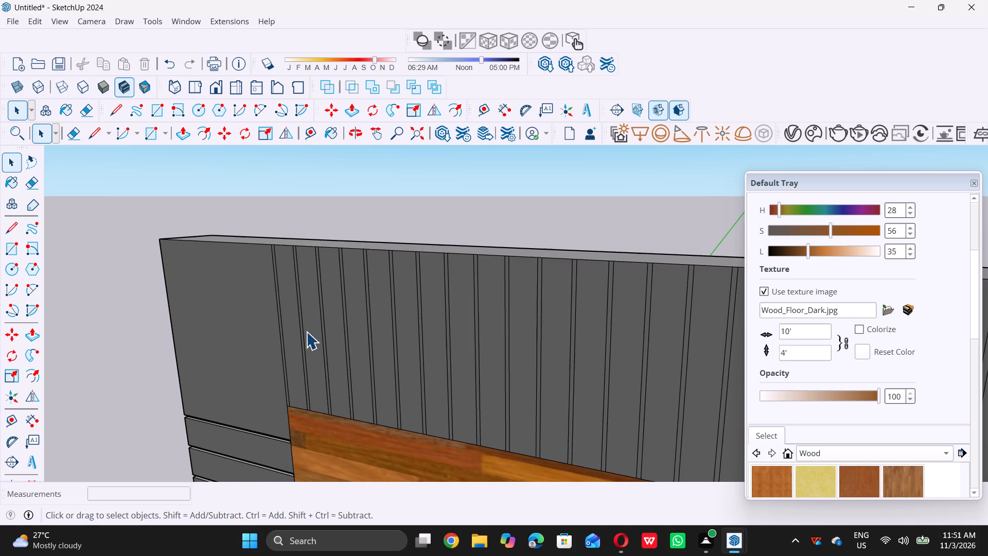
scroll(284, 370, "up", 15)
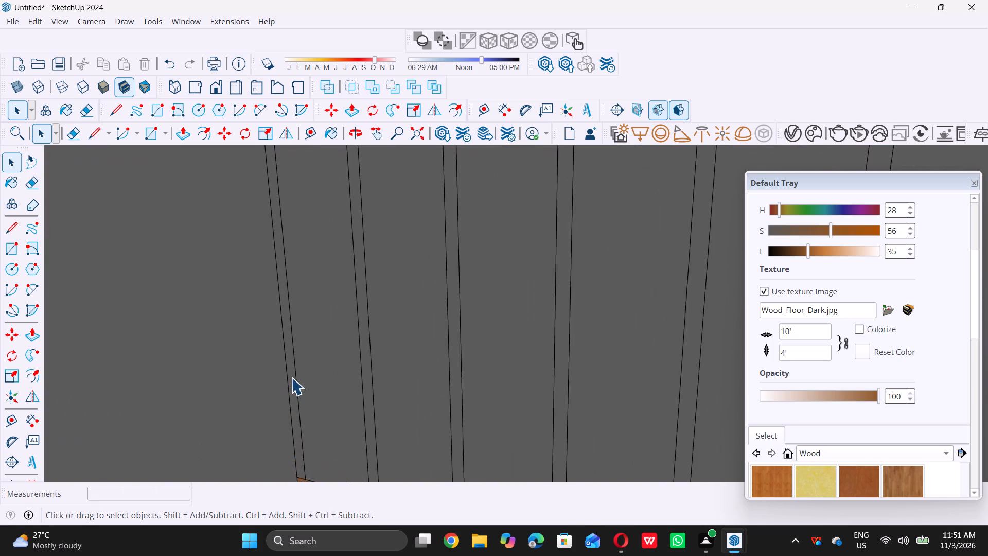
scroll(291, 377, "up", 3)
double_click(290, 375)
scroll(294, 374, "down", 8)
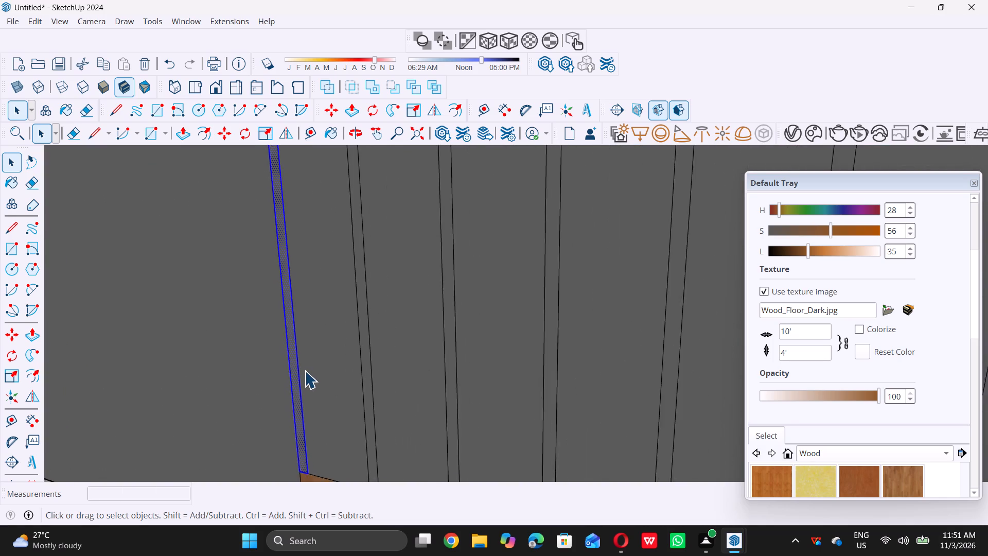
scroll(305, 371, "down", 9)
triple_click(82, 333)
Push the narrow groove face at the start of the parapet's strip area 0.5" inward.
scroll(175, 353, "down", 1)
scroll(295, 357, "up", 5)
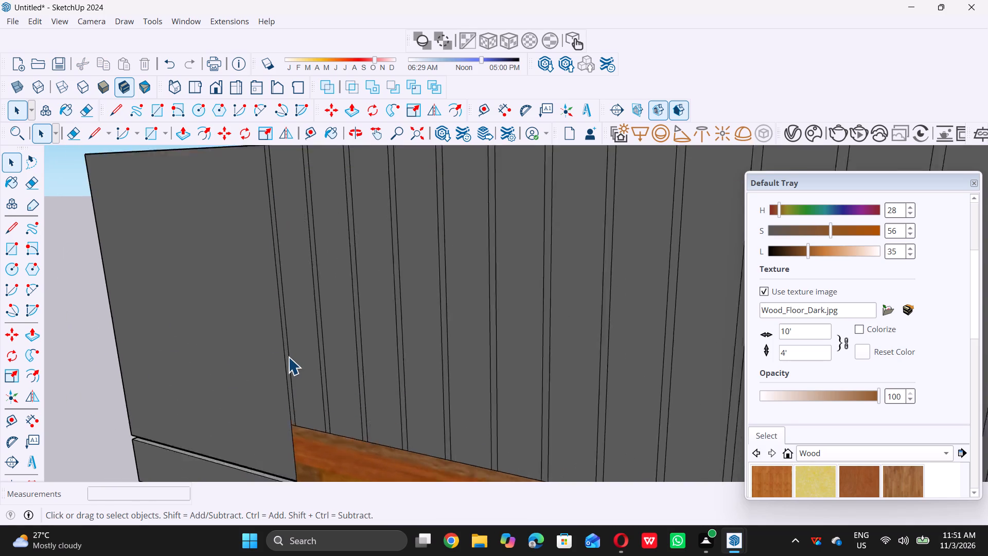
scroll(287, 357, "up", 4)
left_click(286, 356)
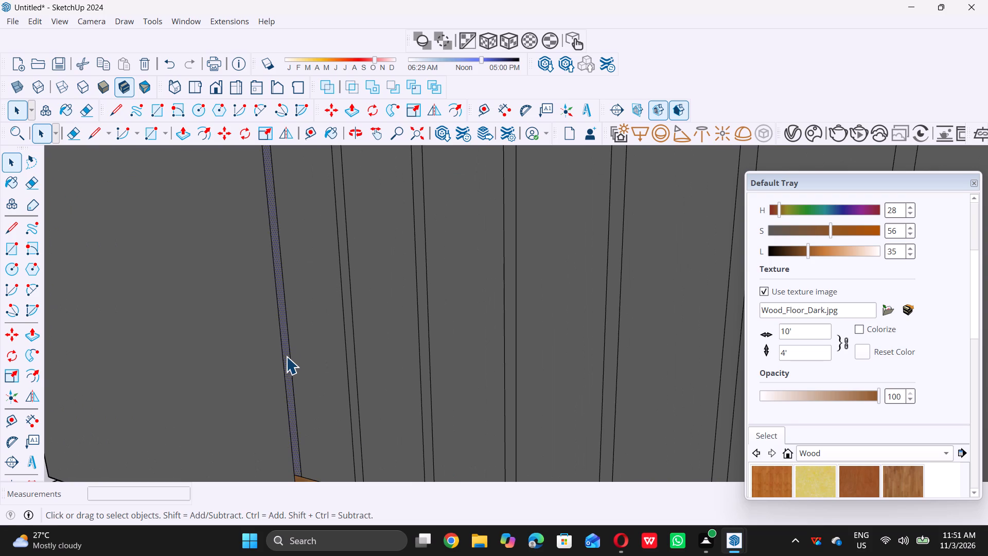
scroll(296, 357, "down", 5)
key("p")
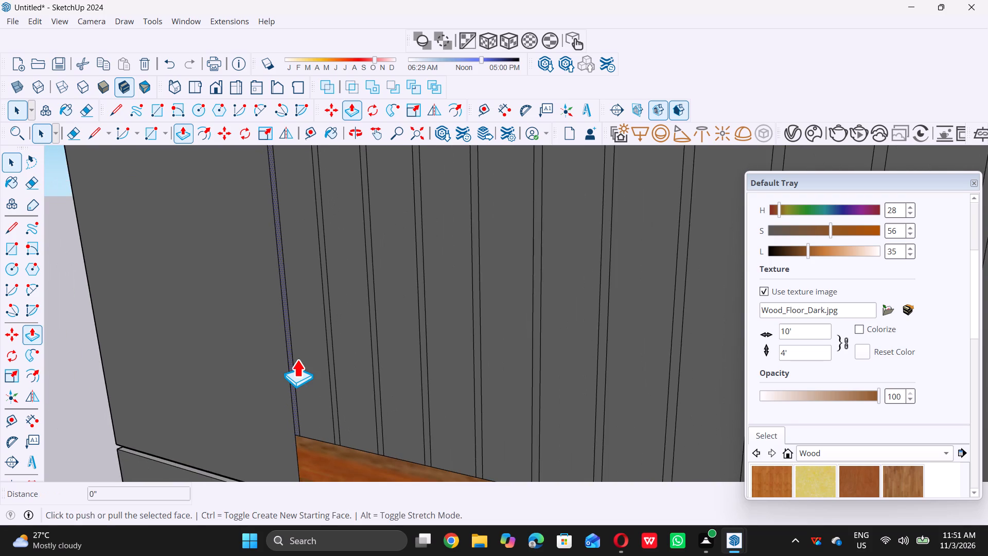
scroll(285, 361, "up", 3)
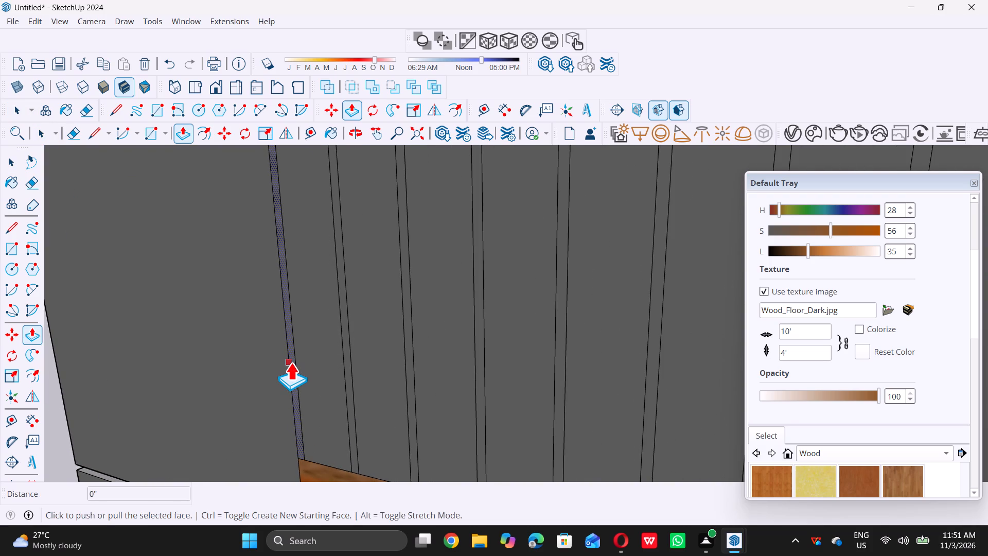
double_click(291, 362)
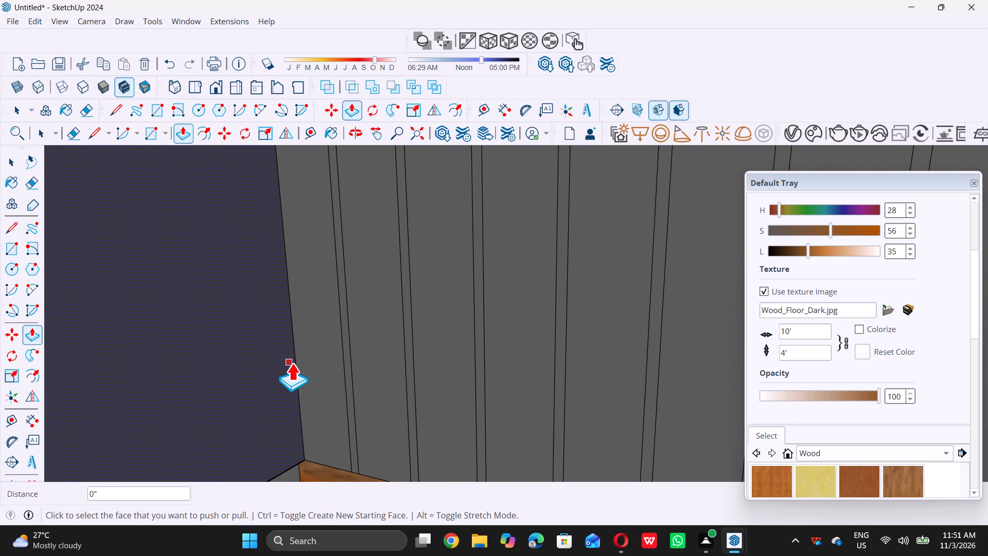
key("ctrl+z")
scroll(289, 363, "up", 4)
left_click(293, 363)
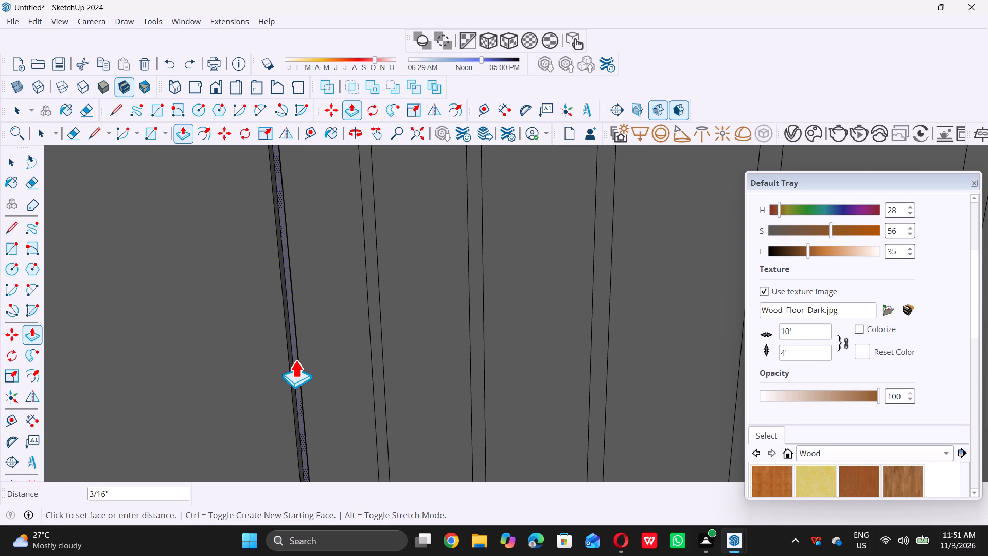
type("0.5")
key("shift+quotedbl")
key("Return")
scroll(311, 354, "down", 5)
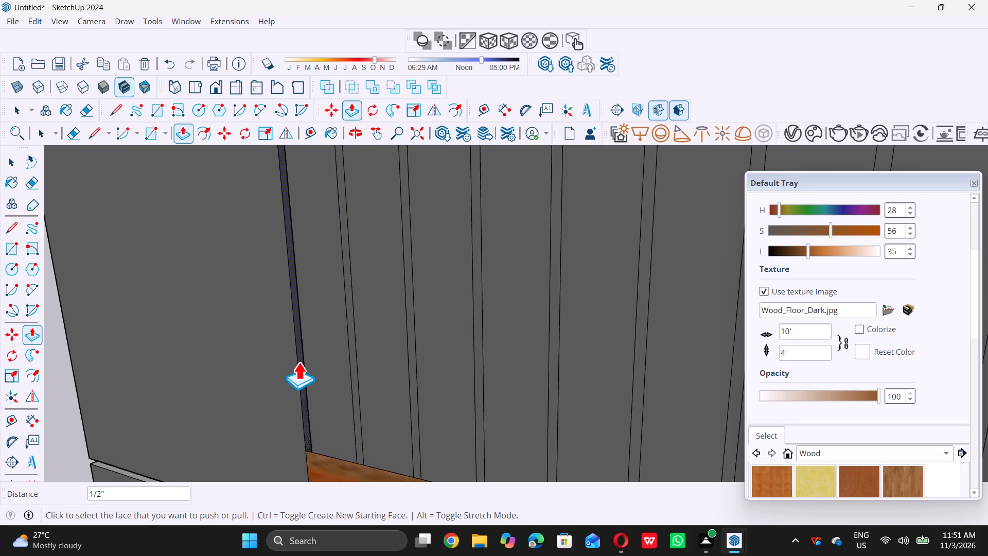
Repeat the 0.5" inward push on the second and third narrow groove faces of the parapet.
middle_click_drag(321, 411, 376, 387)
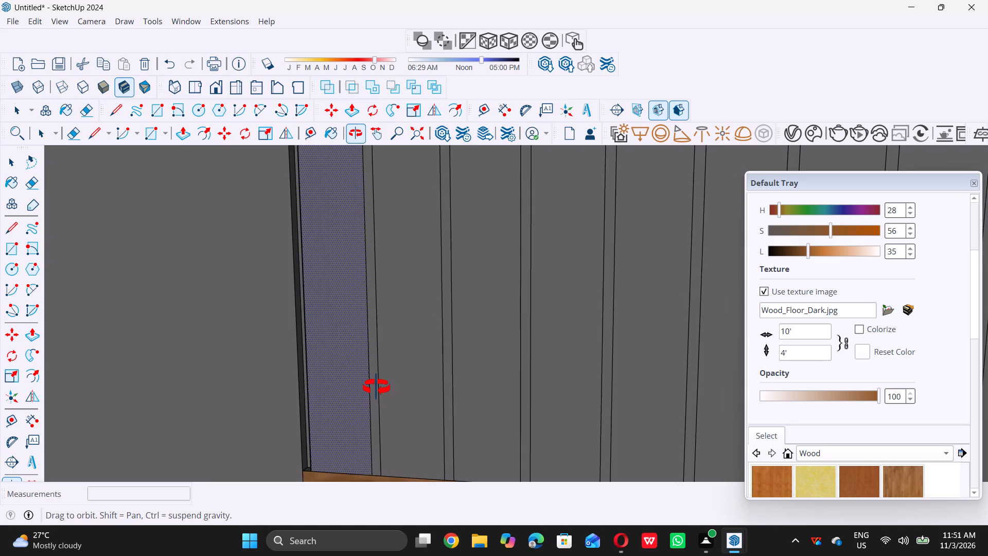
middle_click_drag(376, 387, 316, 378)
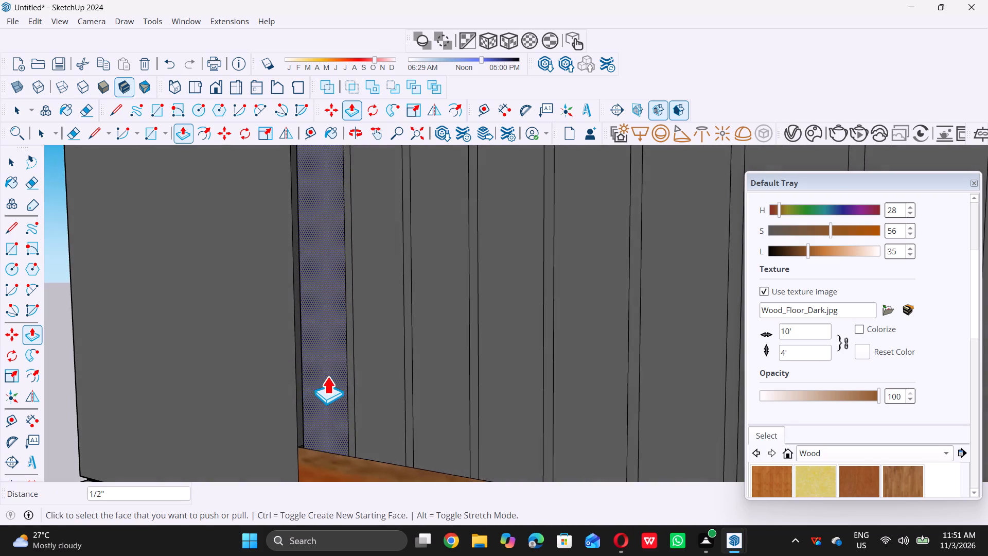
scroll(344, 375, "down", 9)
middle_click_drag(338, 352, 378, 351)
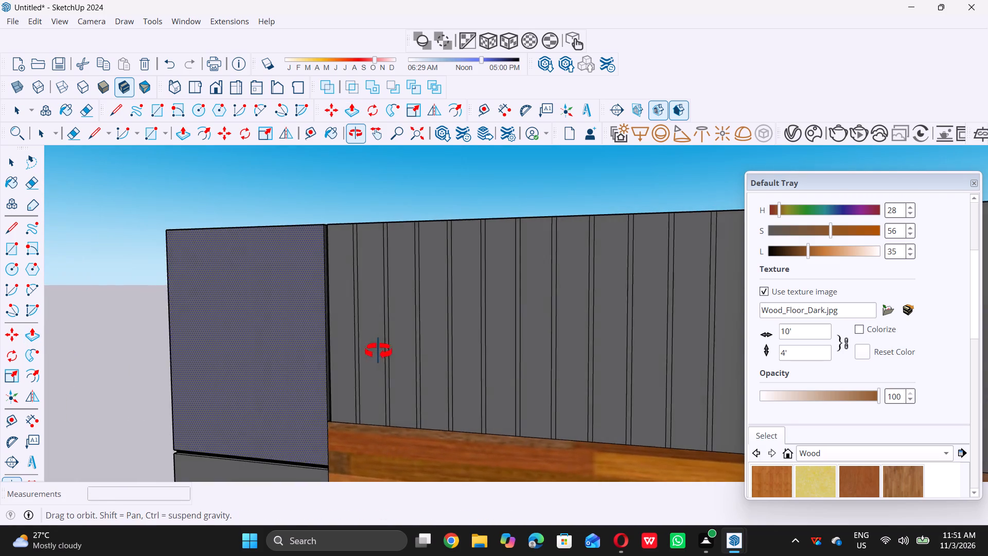
middle_click_drag(378, 351, 407, 353)
scroll(337, 365, "up", 10)
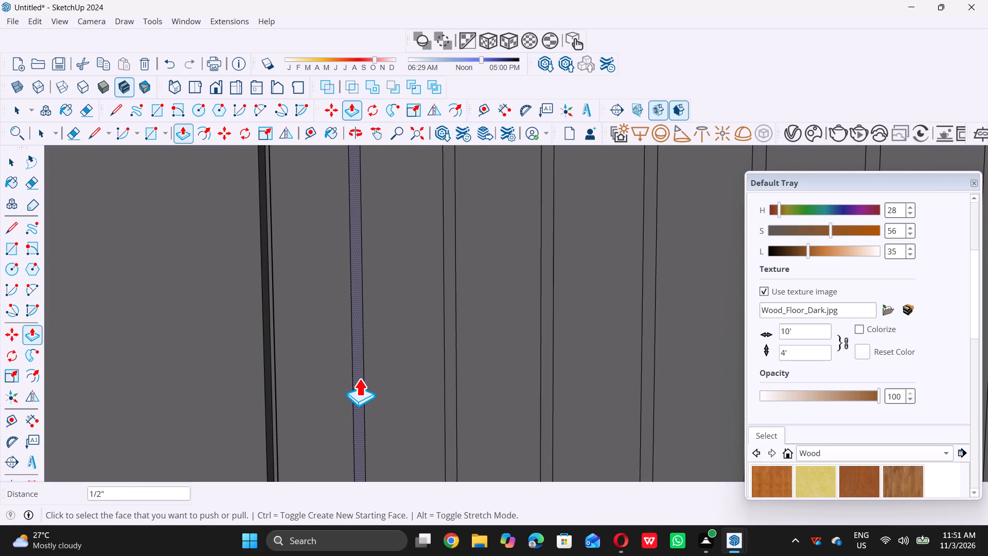
double_click(357, 379)
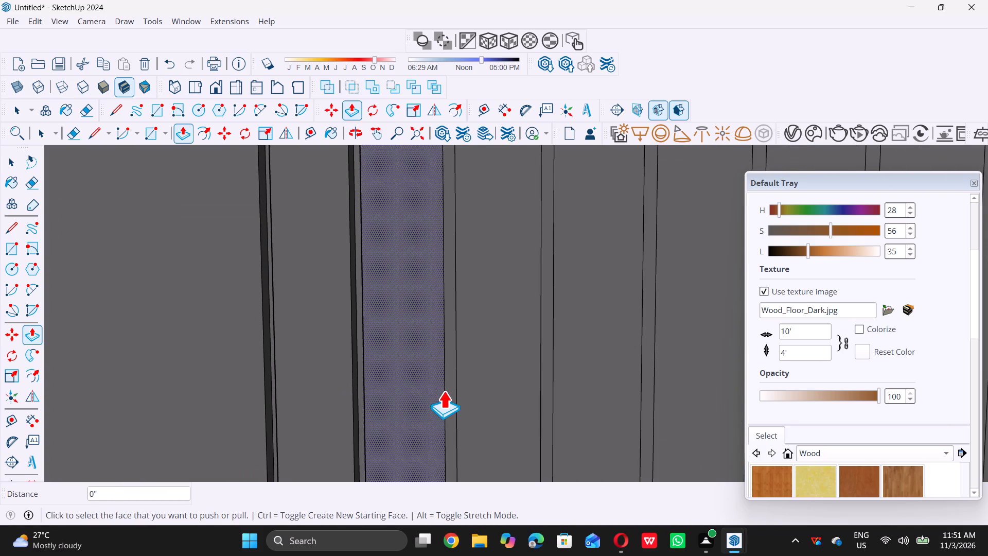
triple_click(447, 392)
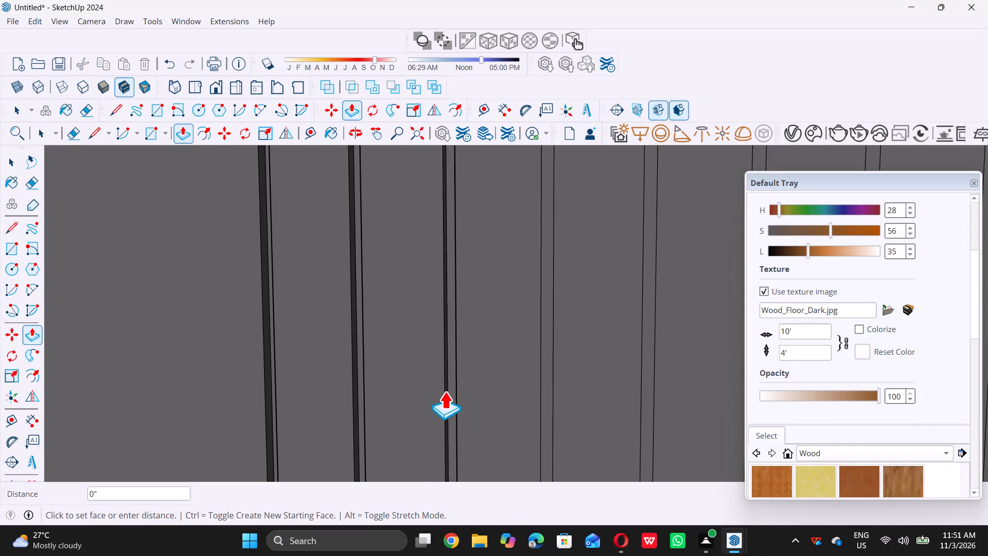
key("space")
scroll(413, 397, "down", 12)
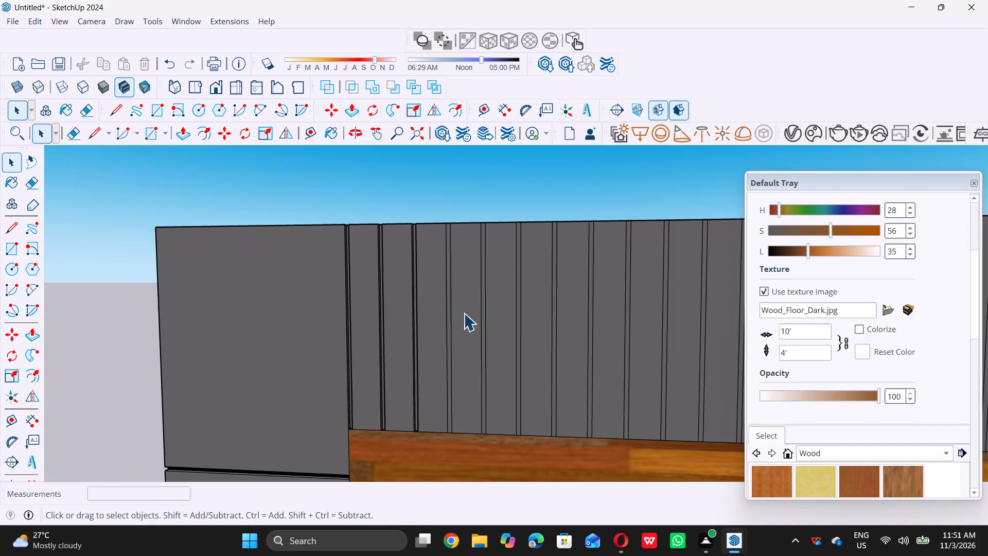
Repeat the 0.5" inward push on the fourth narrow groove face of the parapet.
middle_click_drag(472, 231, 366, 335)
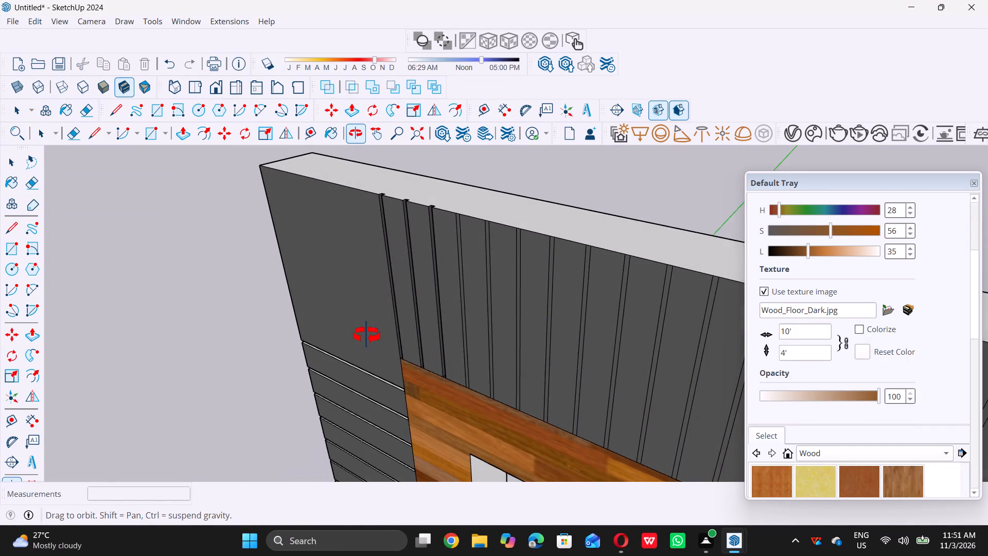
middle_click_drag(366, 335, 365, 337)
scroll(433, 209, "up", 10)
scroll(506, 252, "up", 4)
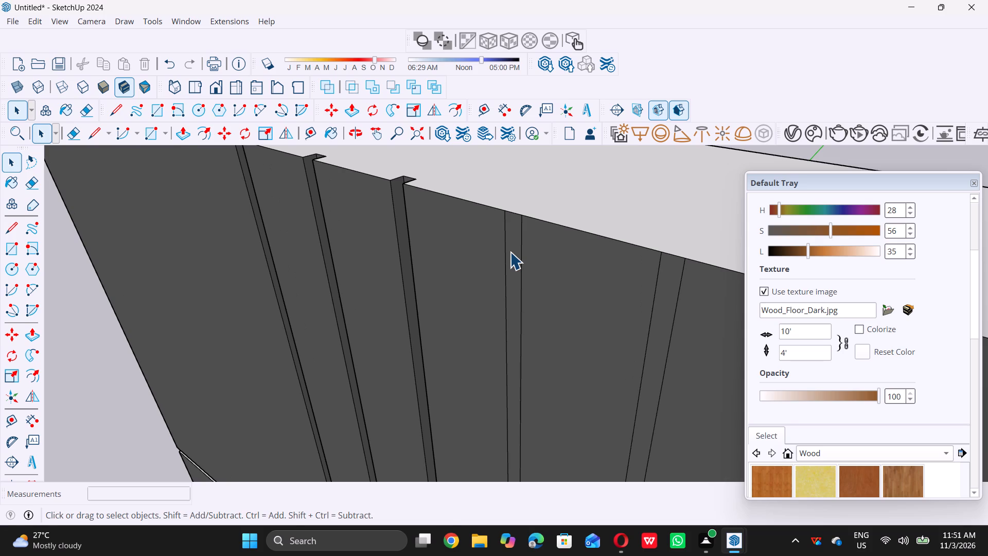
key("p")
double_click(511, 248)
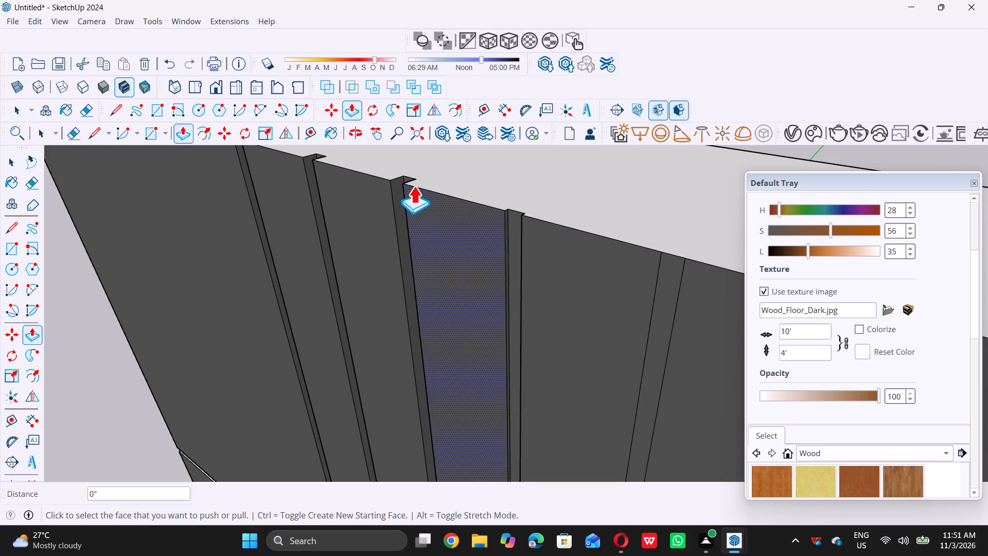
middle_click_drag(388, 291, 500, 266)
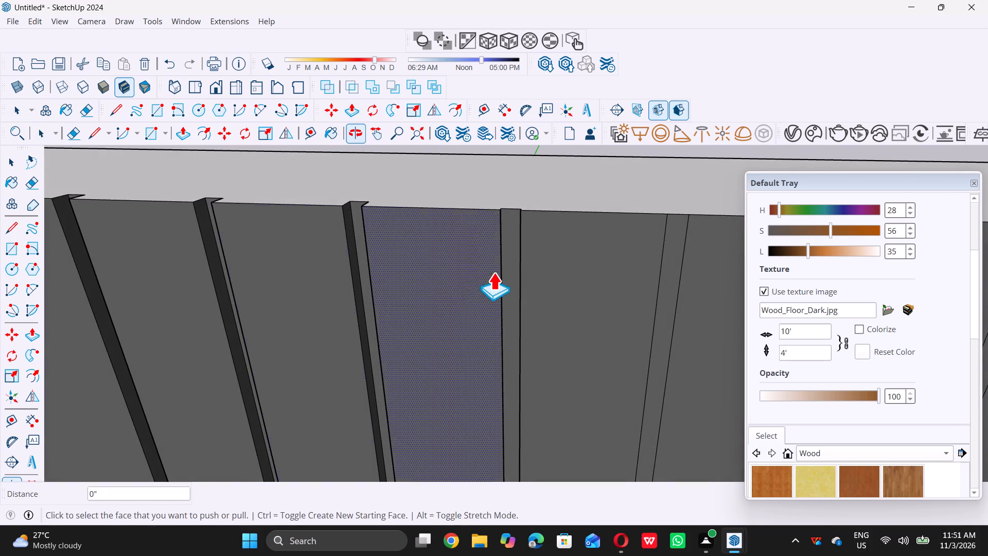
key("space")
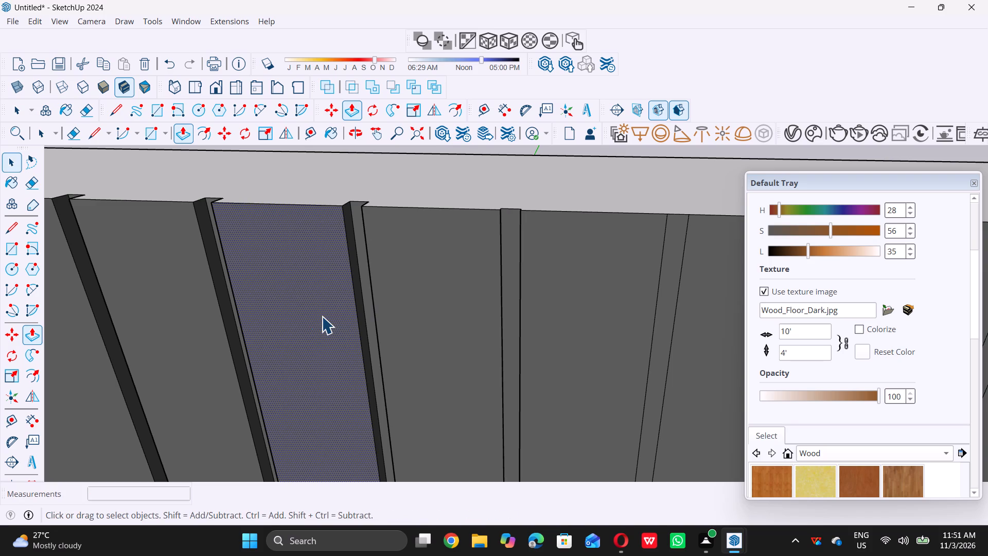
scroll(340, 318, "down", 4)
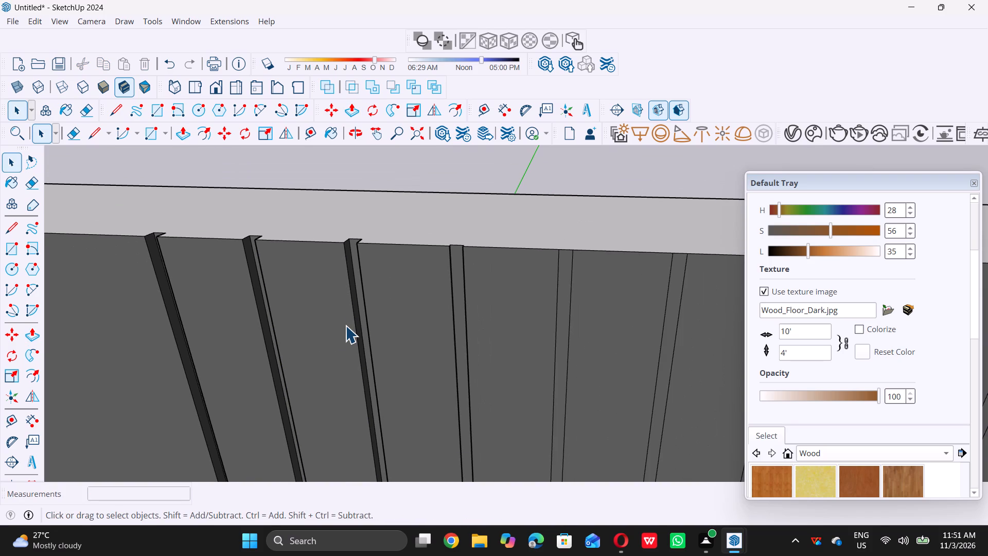
Undo the inward pushes on the parapet's first four groove faces.
key("ctrl+z")
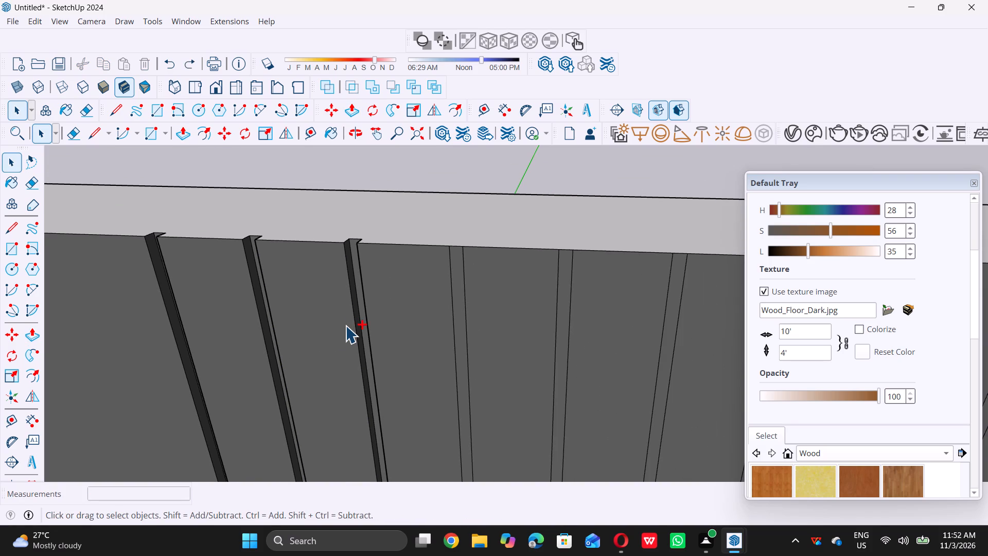
key("ctrl+z")
key("ctrl+z")
key("ctrl+z")
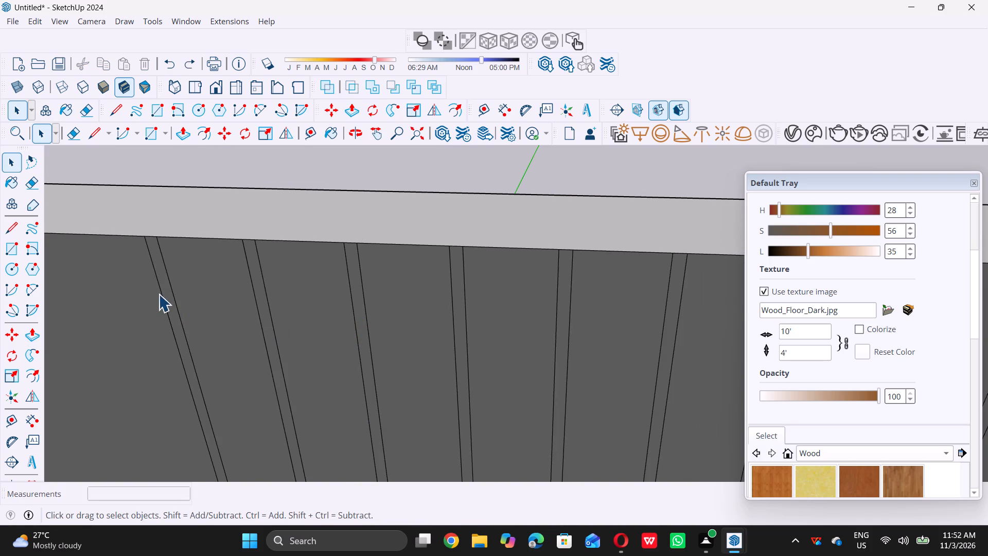
Push the first narrow groove face at the start of the parapet's strip area 0.5" inward.
scroll(156, 291, "up", 4)
double_click(166, 286)
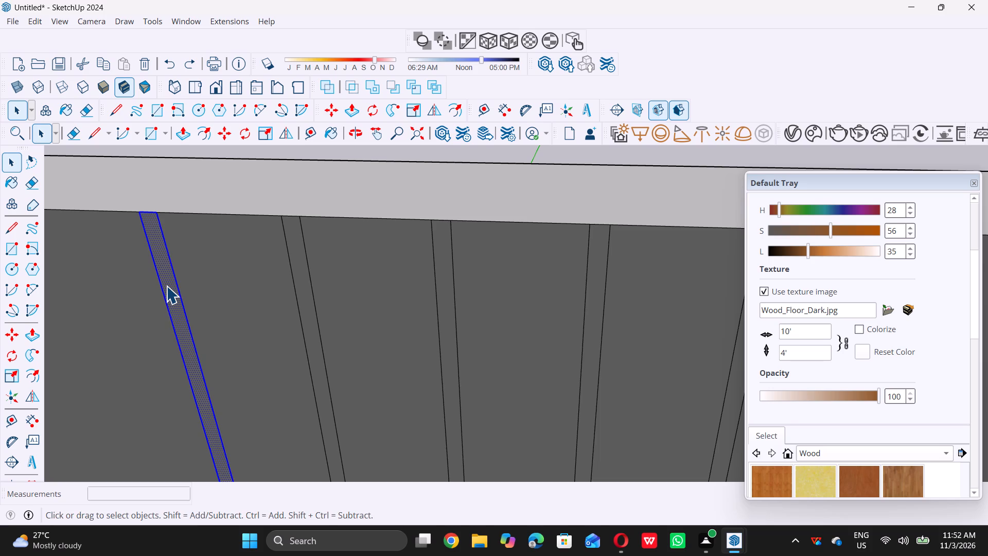
key("p")
left_click(166, 286)
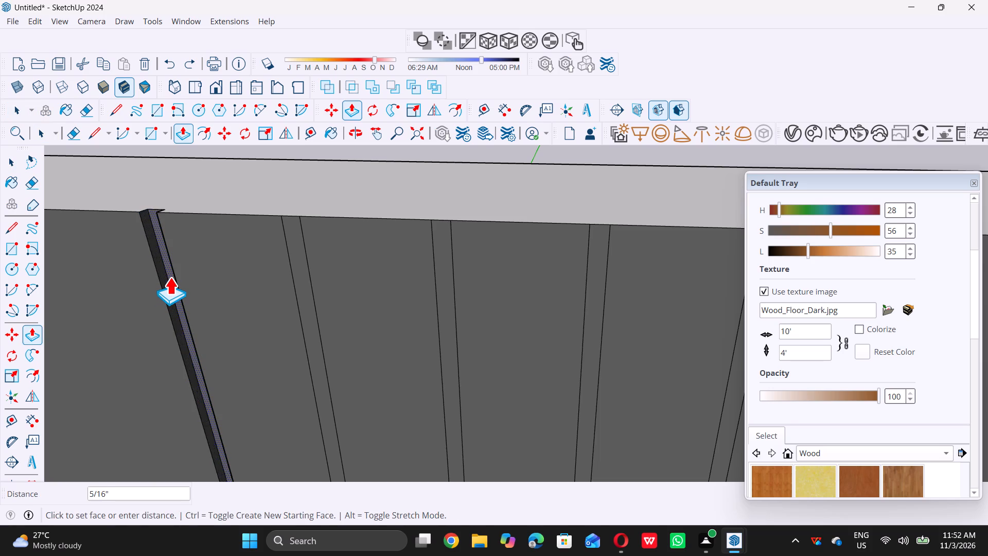
type("0.5")
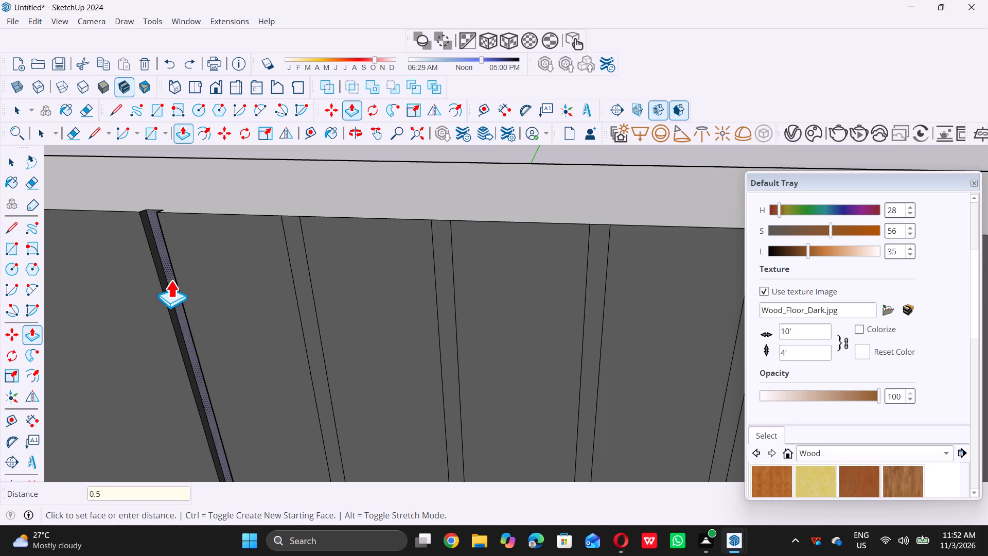
key("shift+quotedbl")
key("Return")
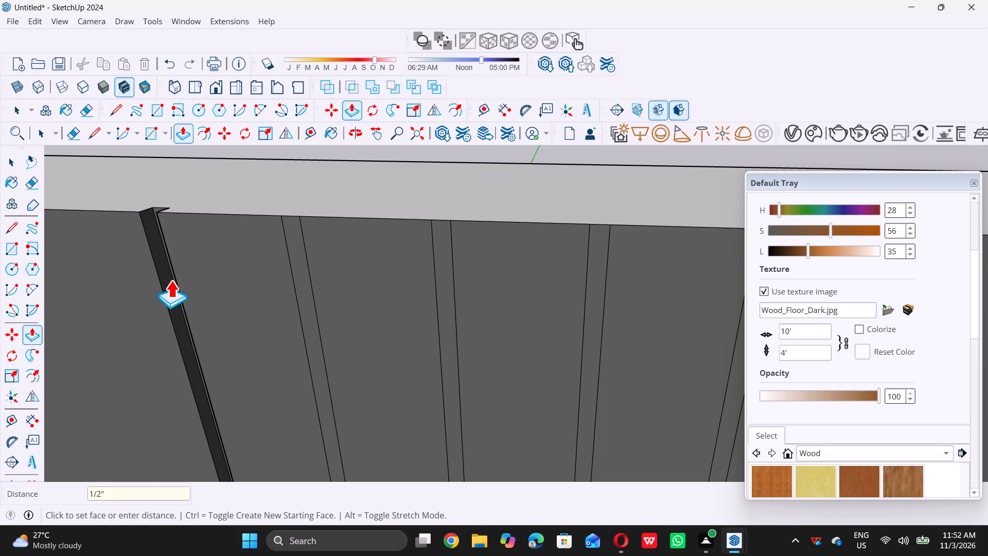
Push the second and third narrow groove faces of the parapet 0.5" inward.
scroll(194, 275, "down", 6)
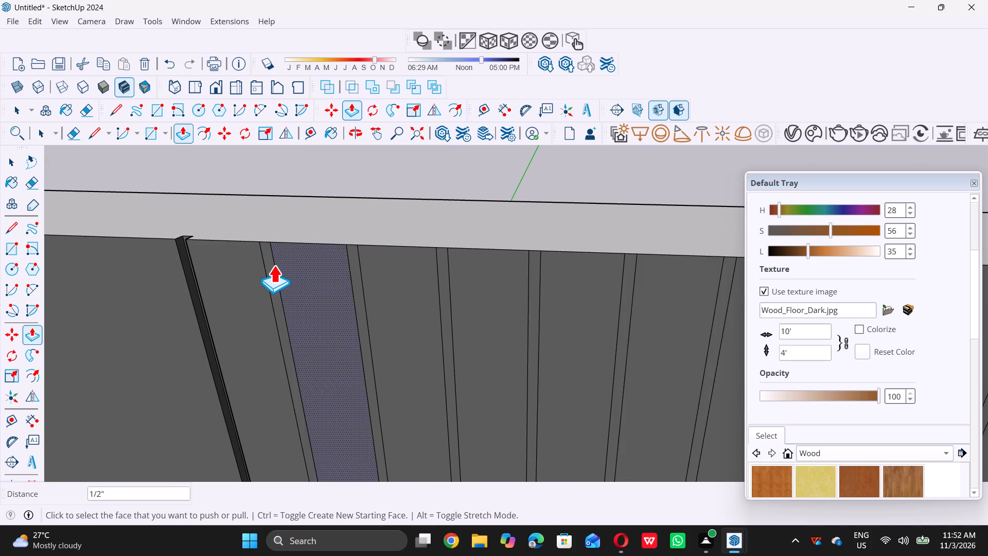
left_click(271, 261)
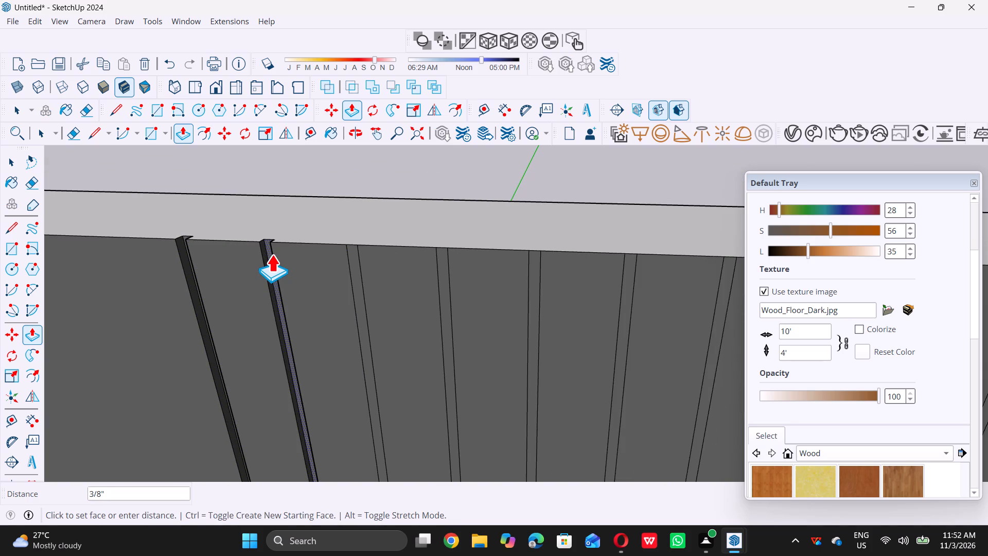
type("0.5")
key("shift+quotedbl")
key("Return")
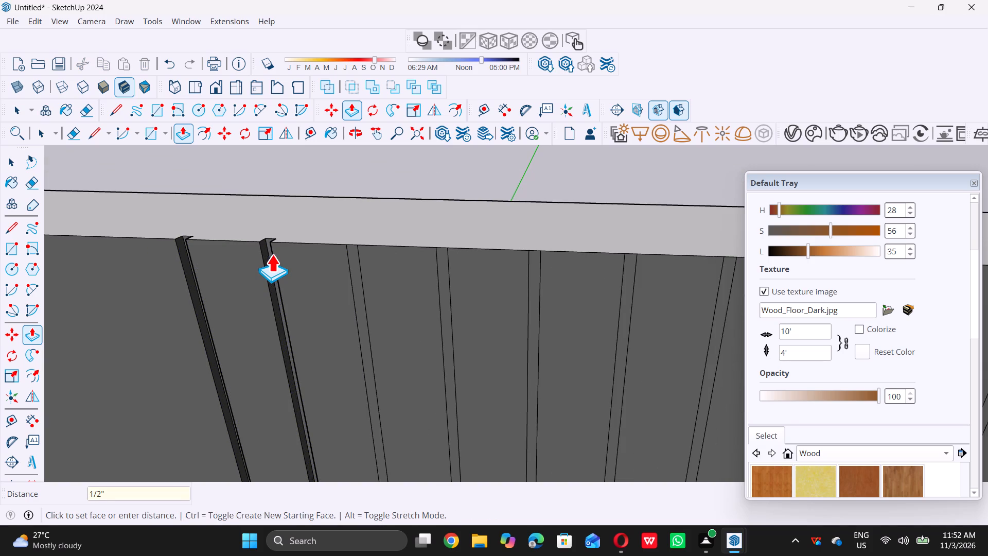
left_click(354, 260)
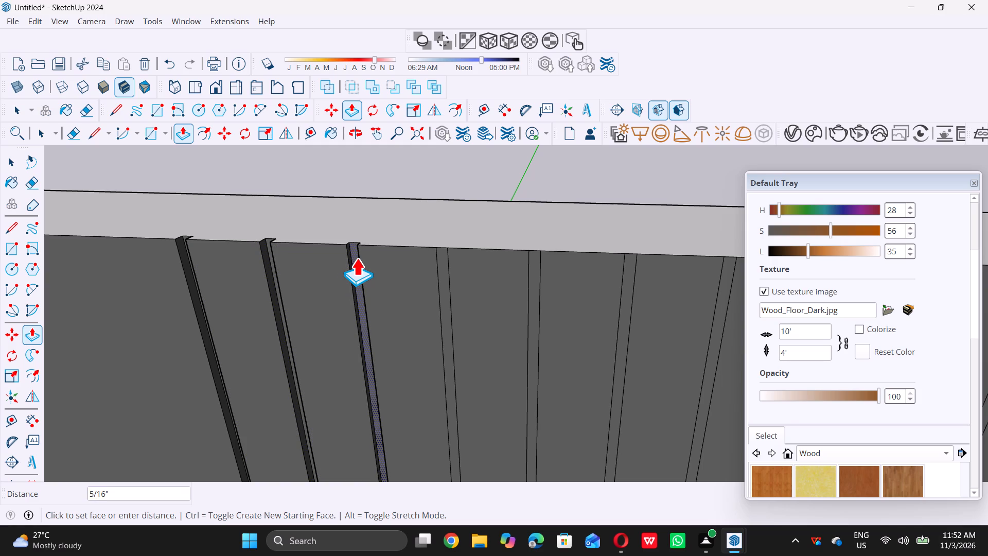
type("0.5")
key("shift+quotedbl")
key("Return")
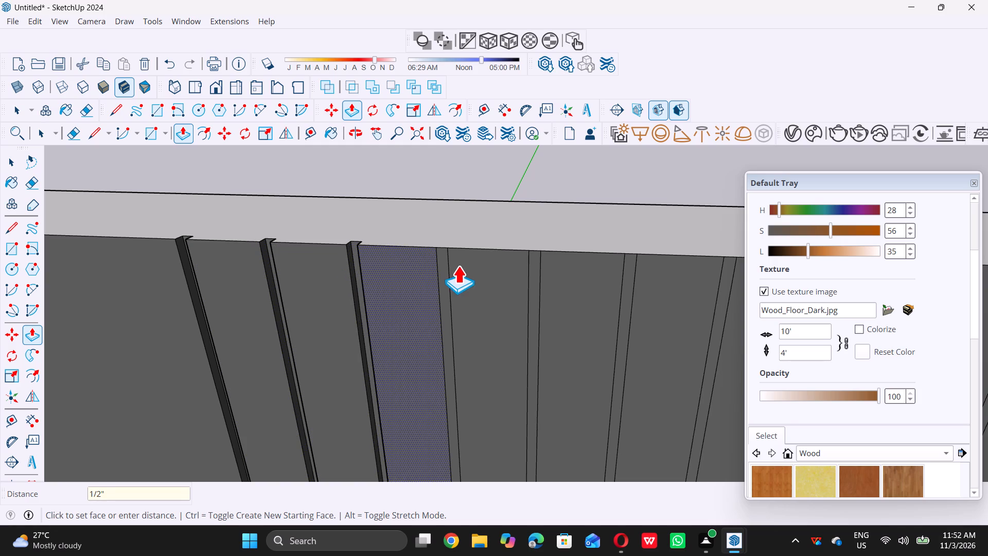
Push the fourth and fifth narrow groove faces of the parapet 0.5" inward.
double_click(446, 264)
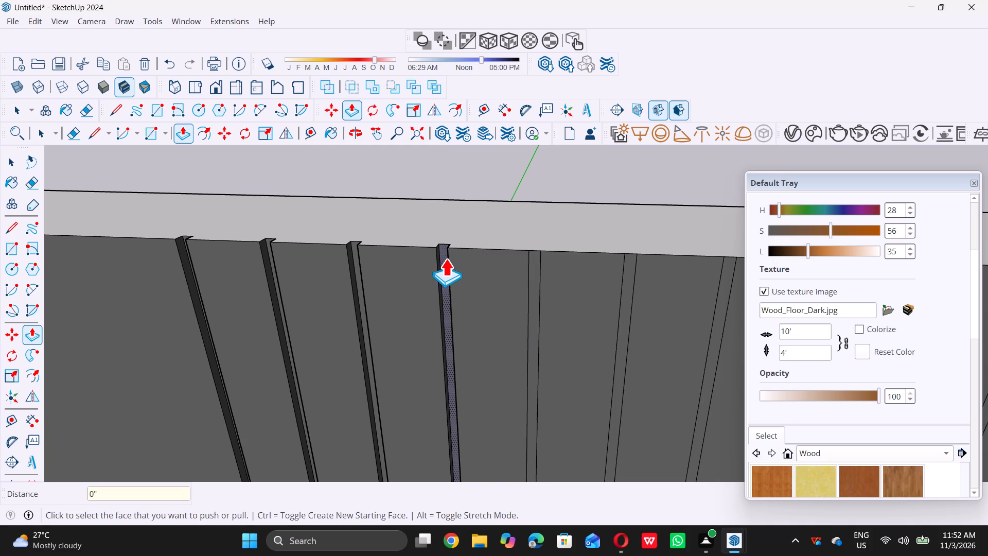
left_click(538, 280)
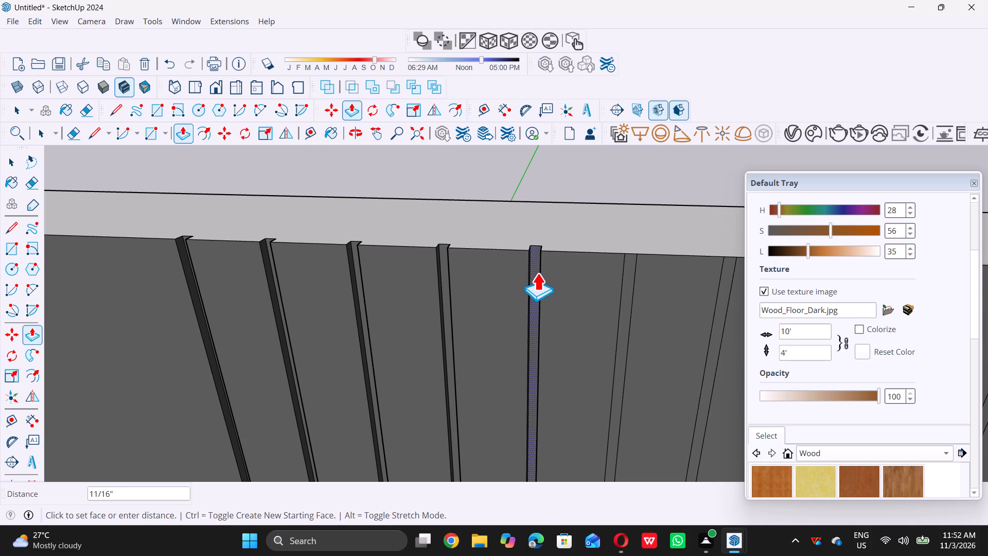
type("0.5")
key("shift+quotedbl")
key("Return")
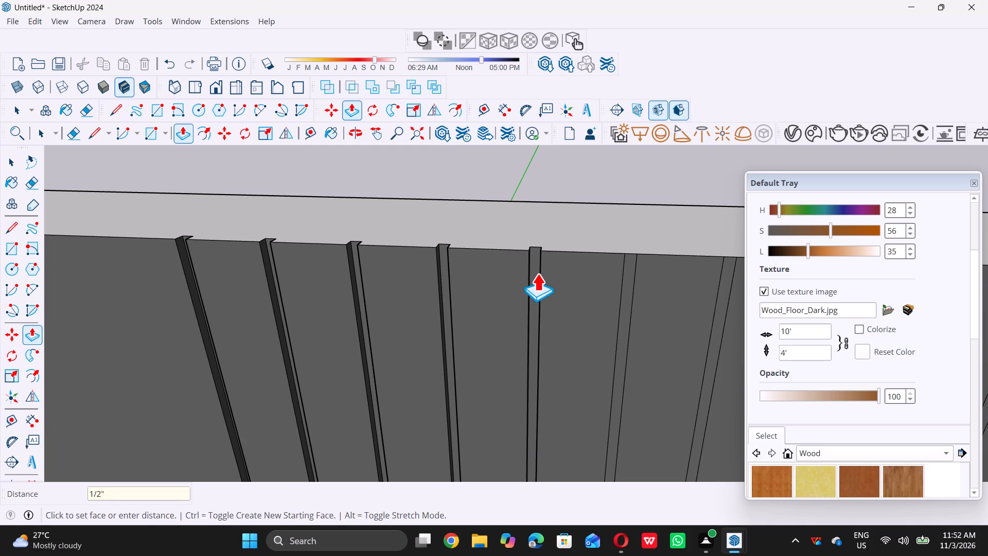
Push the sixth narrow groove face of the parapet 0.5" inward.
scroll(414, 308, "down", 14)
middle_click_drag(546, 376, 435, 386)
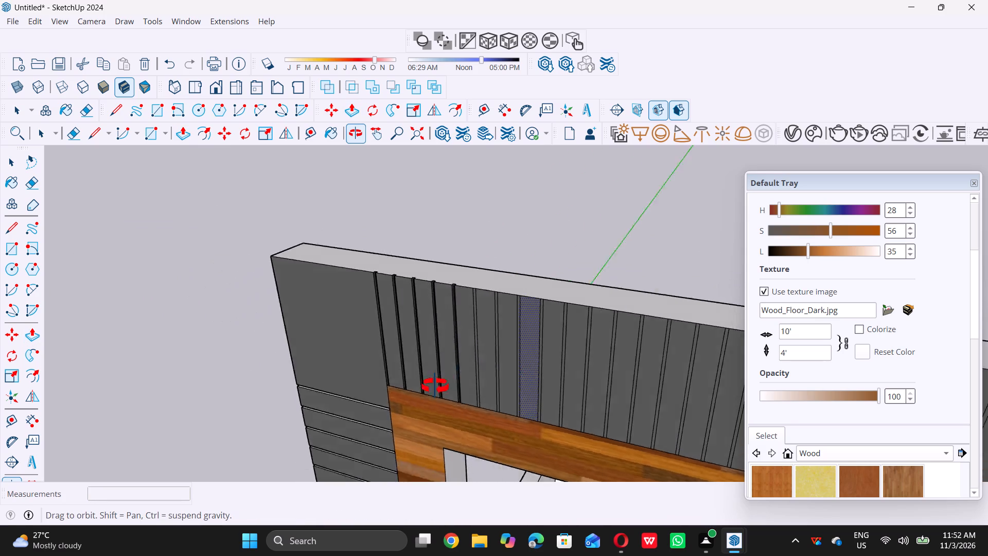
middle_click_drag(435, 386, 417, 391)
scroll(466, 297, "up", 18)
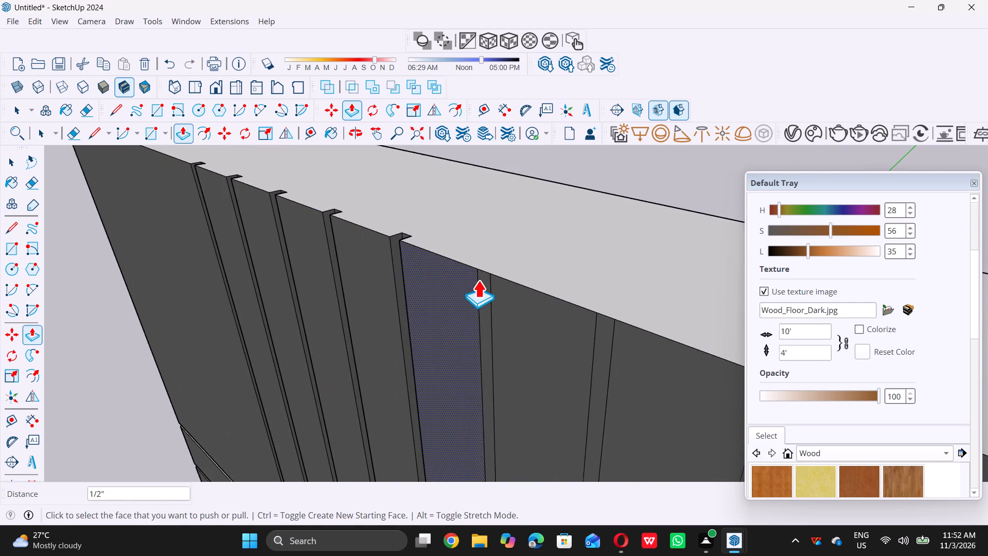
left_click(482, 282)
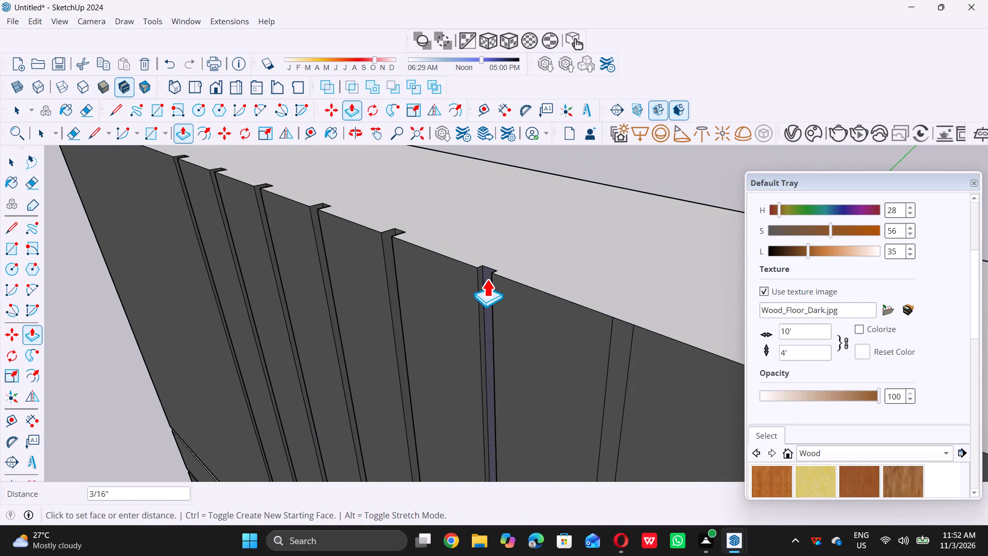
type("0.5")
key("shift+quotedbl")
key("Return")
Repeat the 0.5" inward push on the seventh and eighth narrow groove faces of the parapet.
scroll(465, 279, "down", 2)
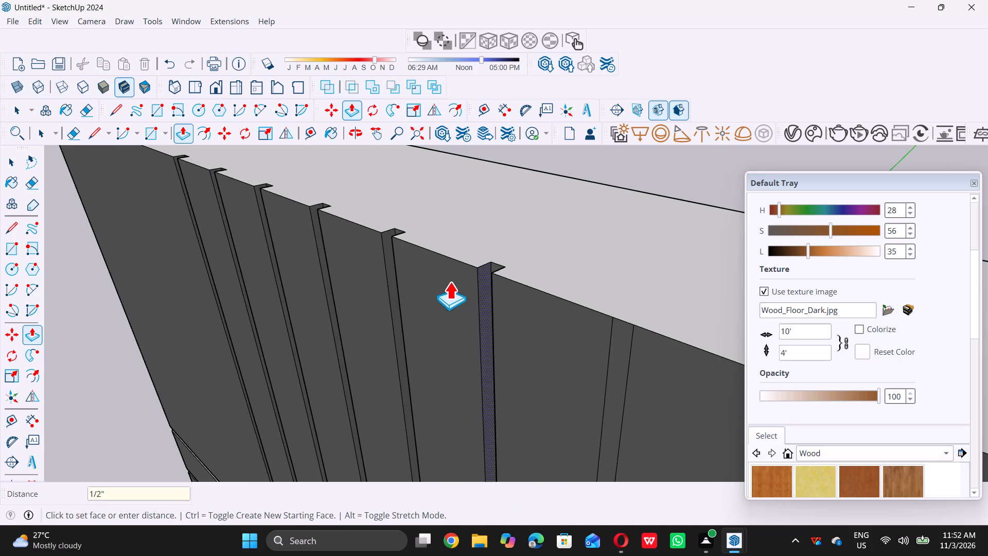
scroll(450, 282, "down", 11)
scroll(492, 306, "up", 5)
scroll(452, 290, "up", 5)
double_click(444, 284)
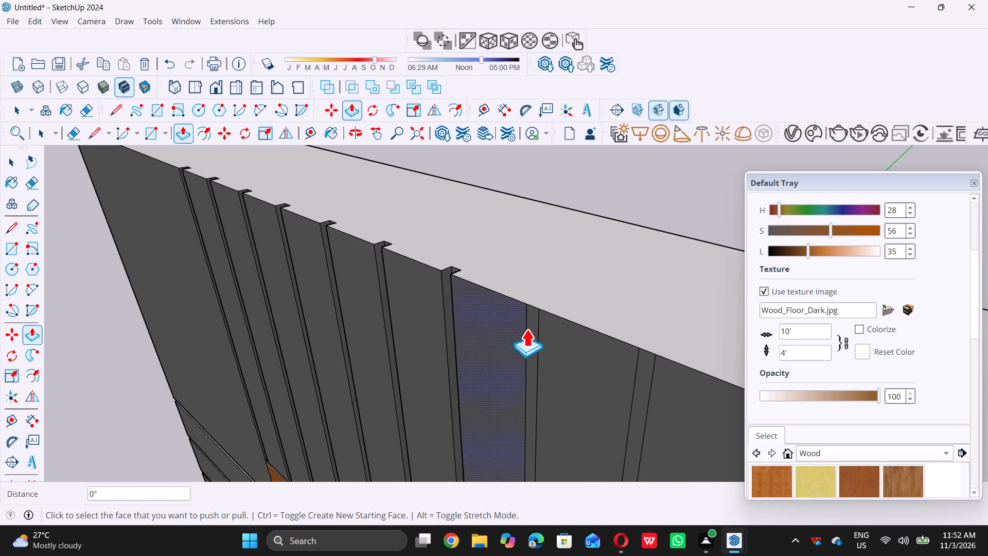
double_click(531, 329)
scroll(510, 349, "down", 8)
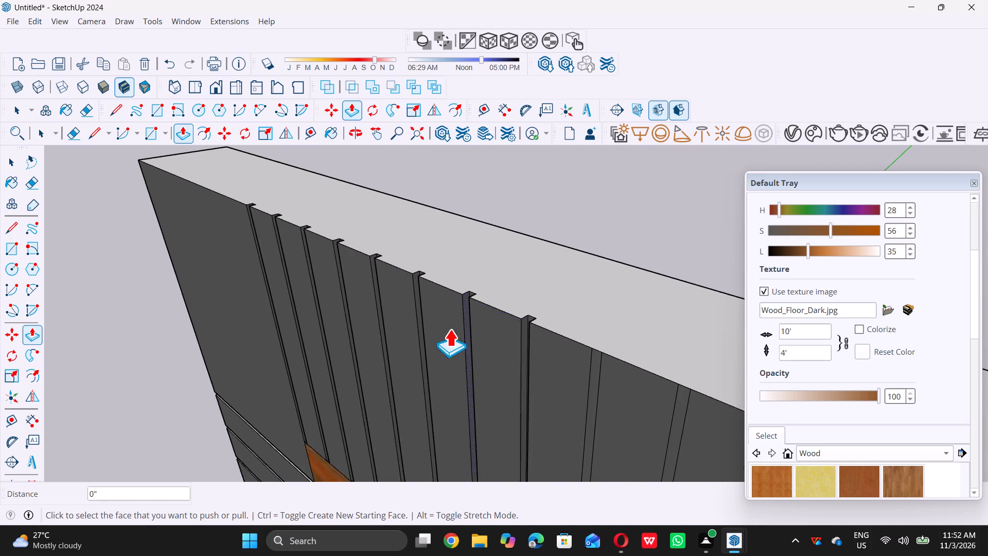
Push the ninth narrow groove face of the parapet 0.5" inward.
scroll(450, 329, "down", 8)
scroll(495, 337, "up", 17)
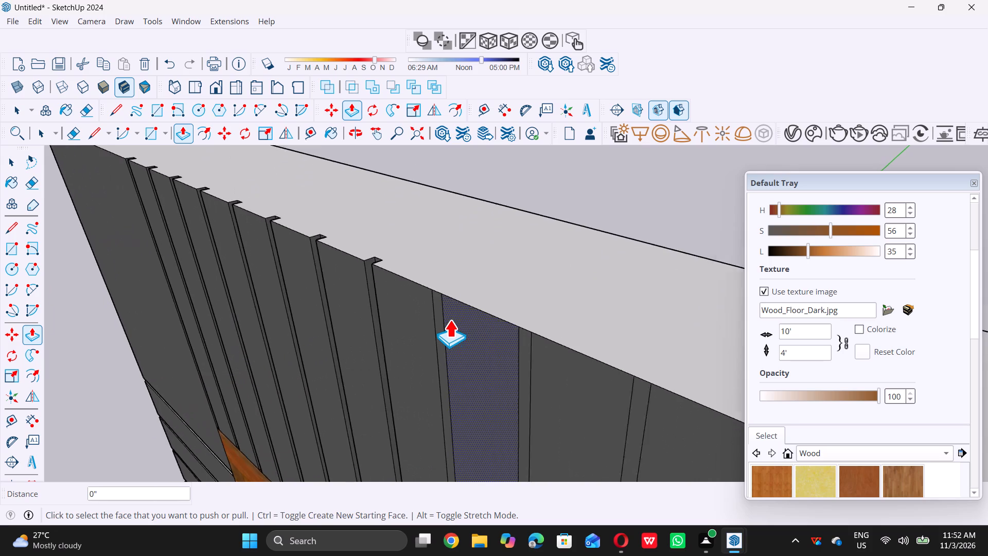
left_click(434, 308)
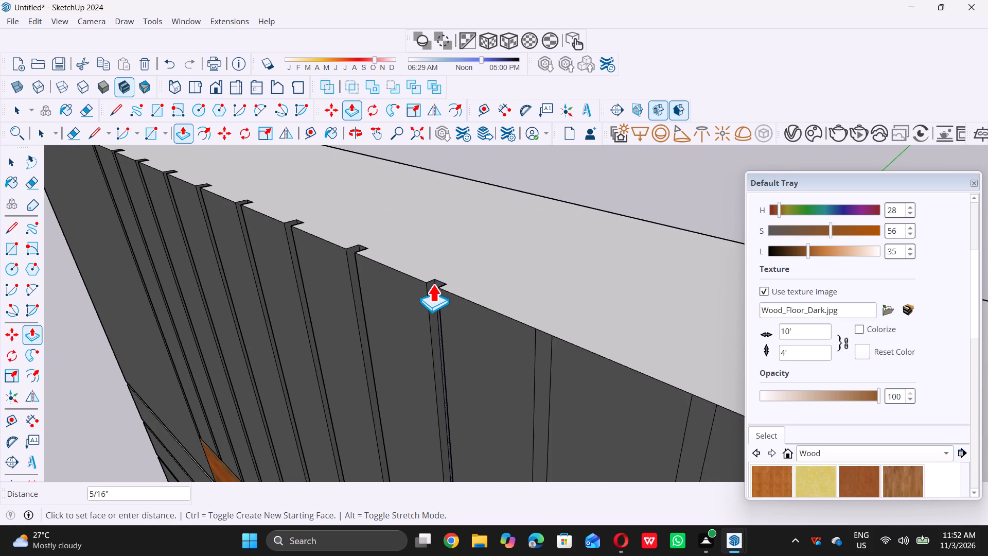
type("0.5")
key("shift+quotedbl")
key("Return")
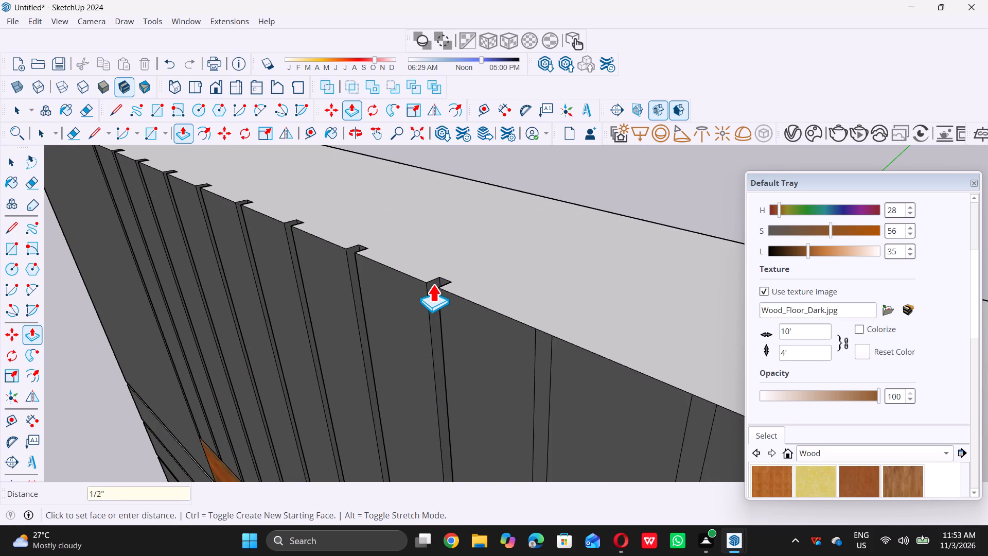
scroll(432, 294, "down", 3)
scroll(498, 331, "up", 4)
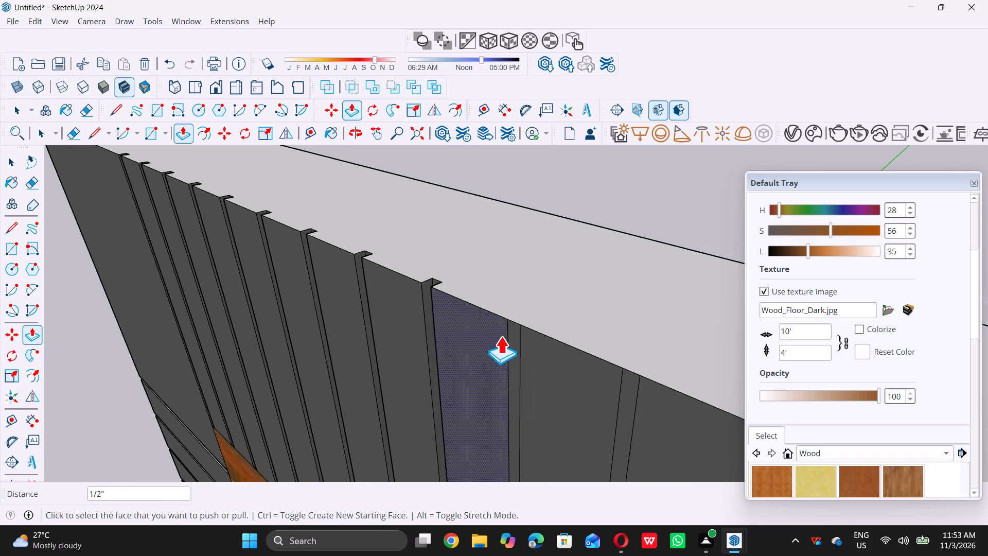
Push the tenth and eleventh narrow groove faces of the parapet 0.5" inward.
double_click(519, 338)
scroll(519, 372, "down", 6)
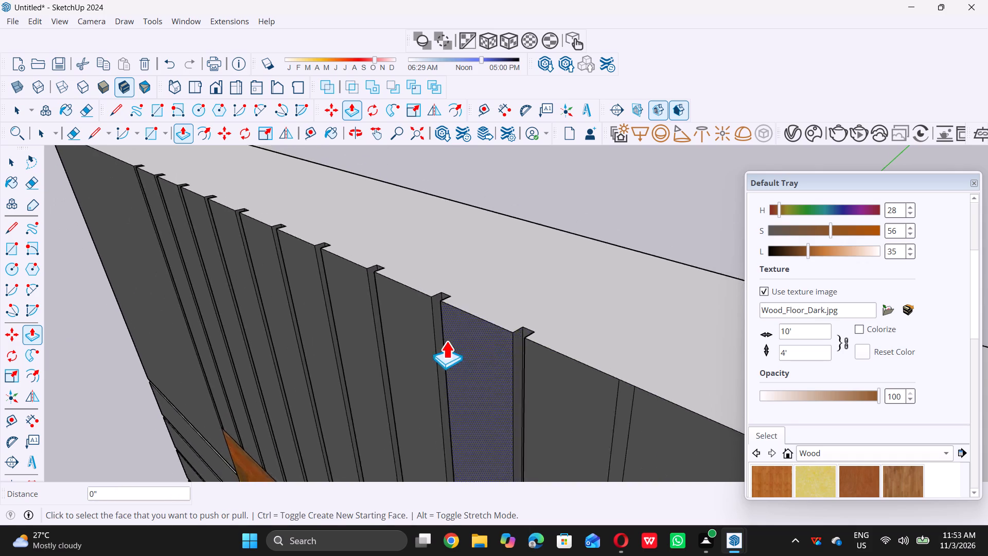
scroll(446, 341, "down", 6)
scroll(510, 365, "up", 9)
left_click(510, 362)
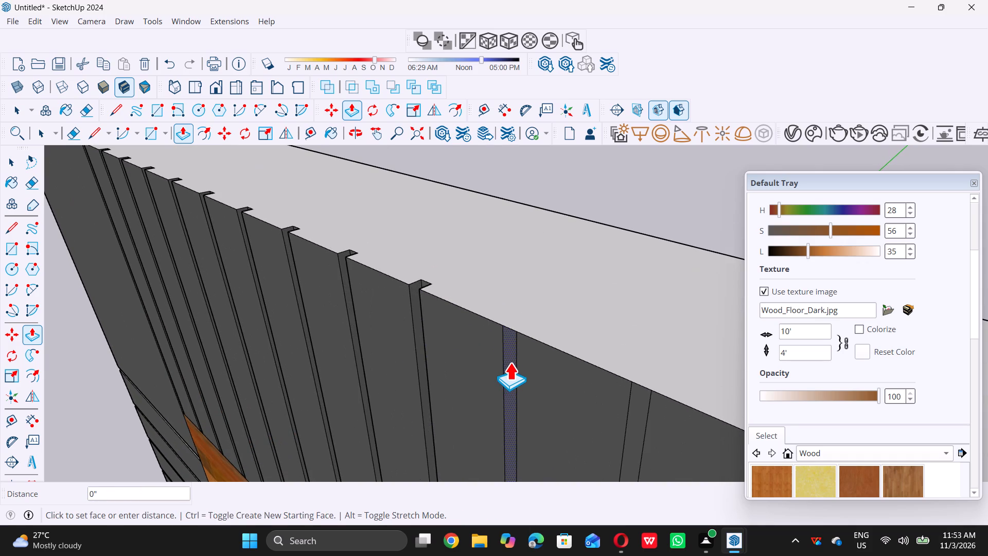
type("0.5")
key("shift+quotedbl")
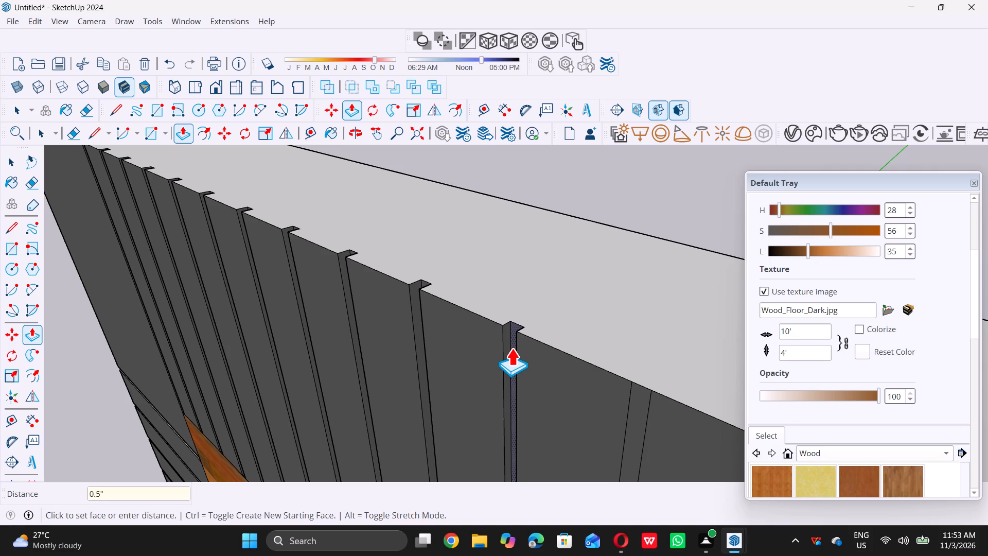
key("Return")
Push the twelfth narrow groove face of the parapet 0.5" inward.
scroll(445, 356, "down", 3)
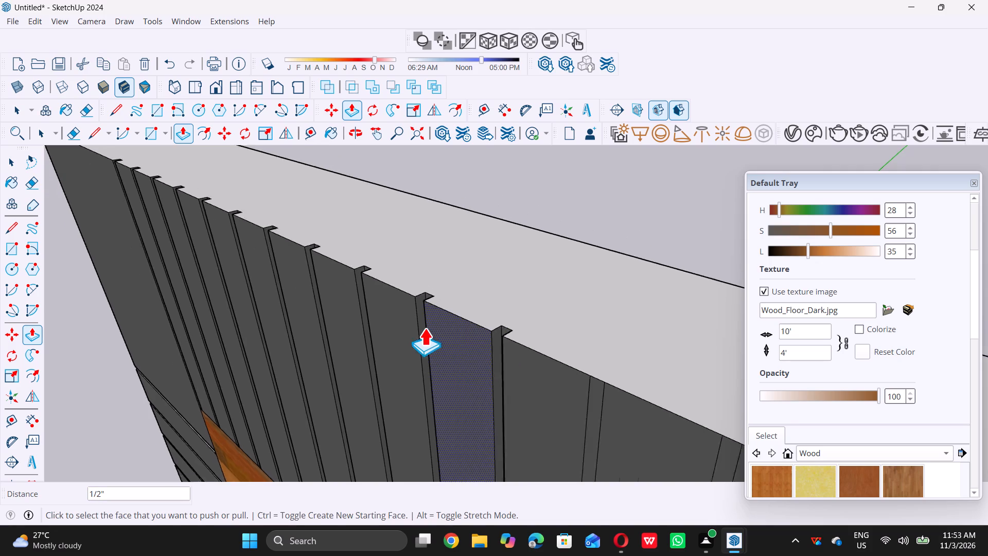
scroll(425, 328, "down", 12)
scroll(420, 296, "up", 13)
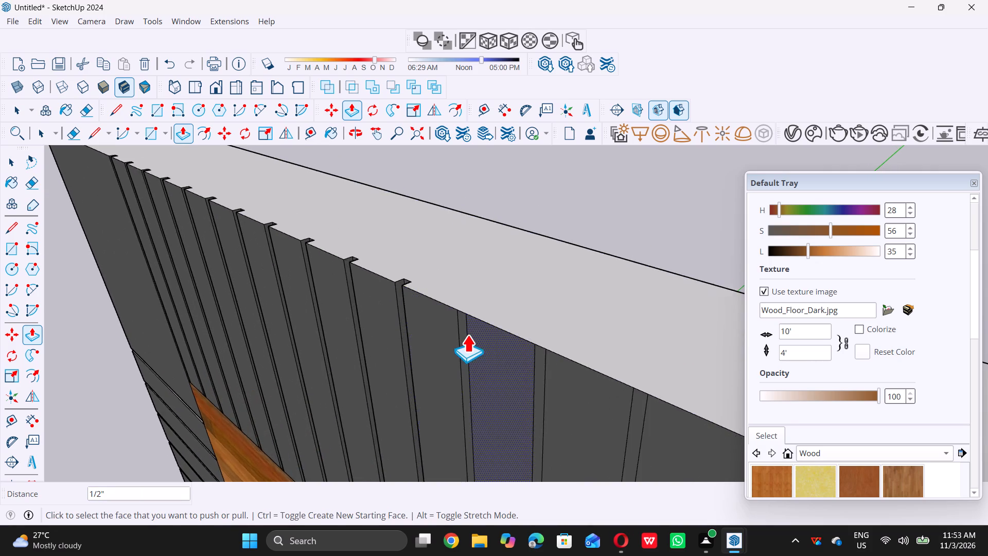
scroll(467, 335, "up", 1)
left_click(460, 333)
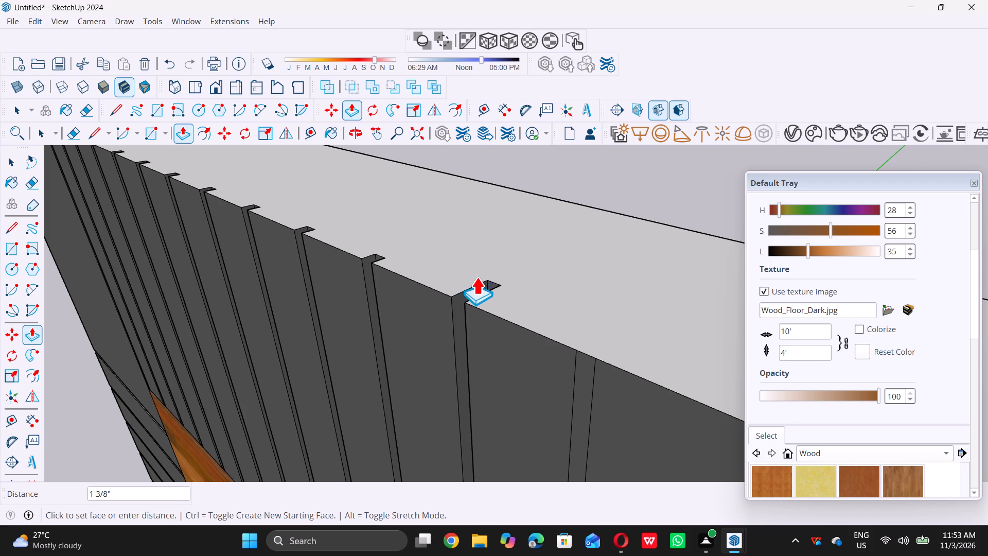
type("0.5")
key("shift+quotedbl")
key("Return")
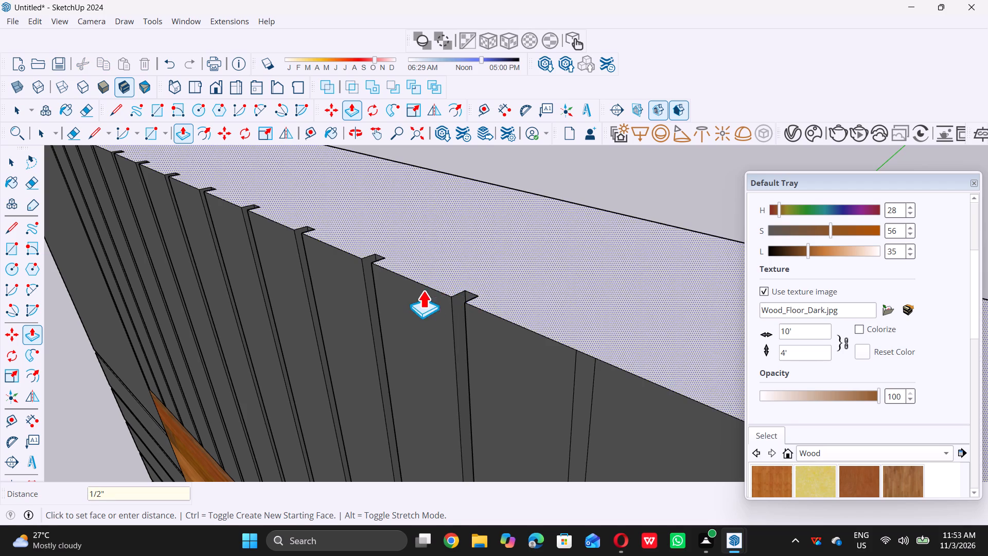
Push the thirteenth narrow groove face of the parapet 0.5" inward.
scroll(413, 292, "down", 13)
scroll(375, 277, "up", 7)
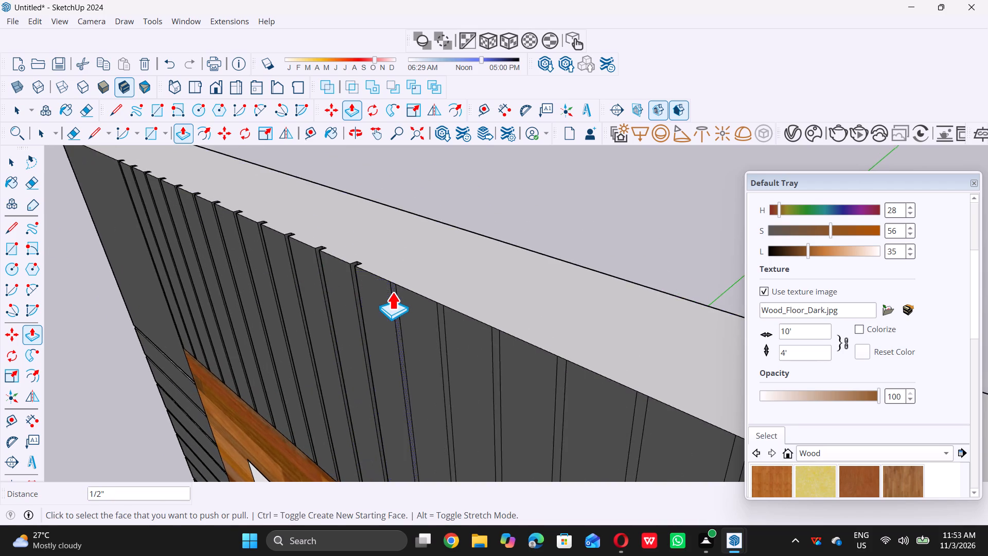
scroll(392, 292, "up", 3)
left_click(394, 293)
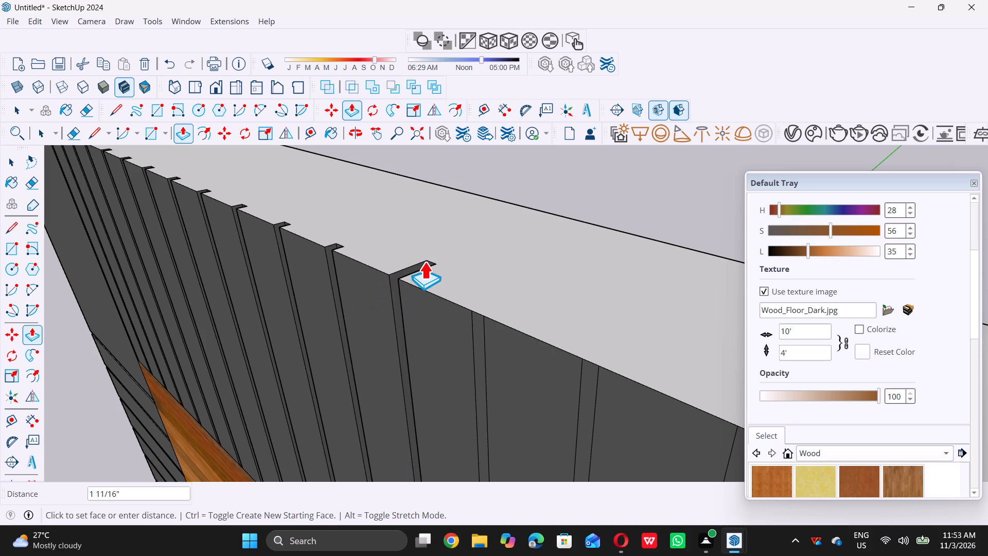
type("0.5")
key("shift+quotedbl")
key("Return")
Push the fourteenth and fifteenth narrow groove faces of the parapet 0.5" inward.
left_click(479, 316)
type("0.5")
key("shift+quotedbl")
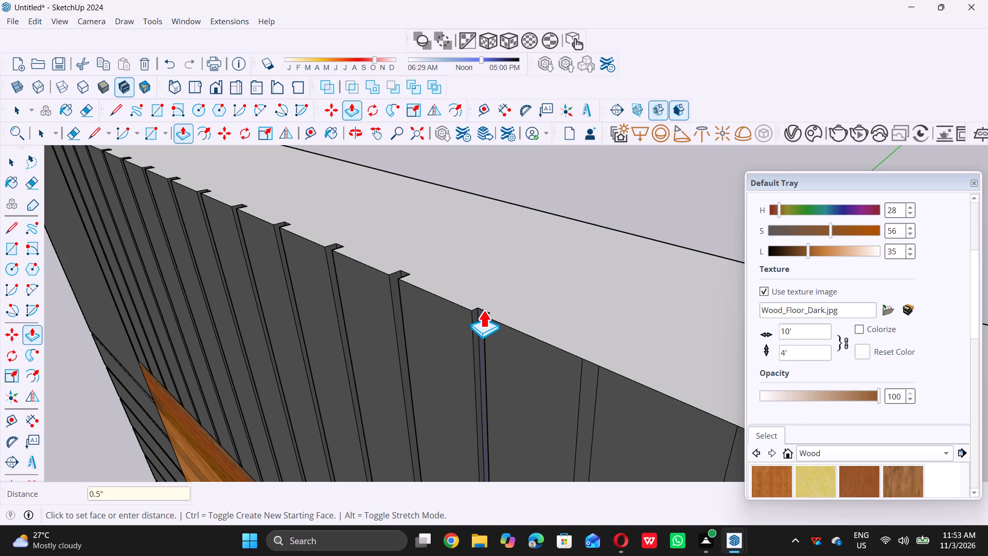
key("Return")
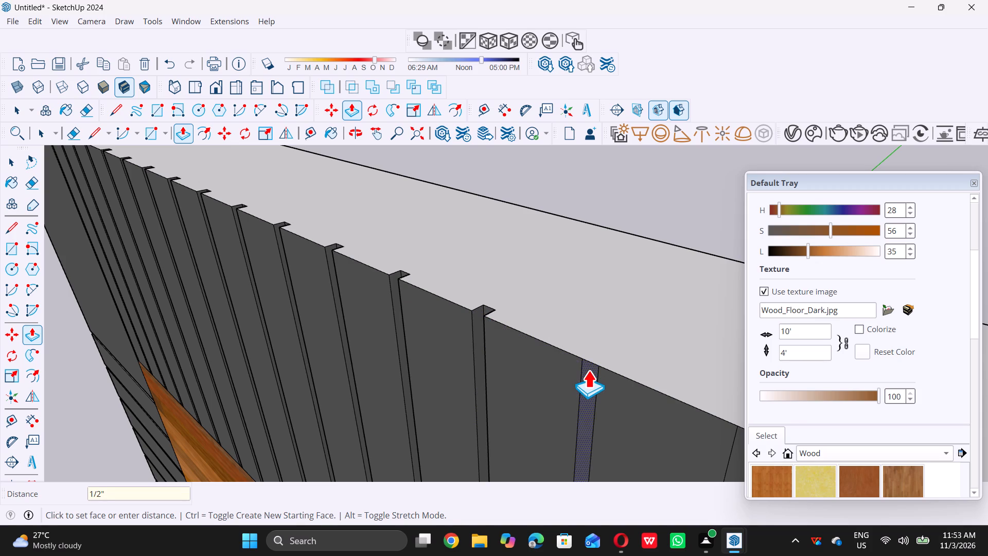
double_click(588, 370)
Push the sixteenth narrow groove face of the parapet 0.5" inward.
scroll(429, 347, "down", 14)
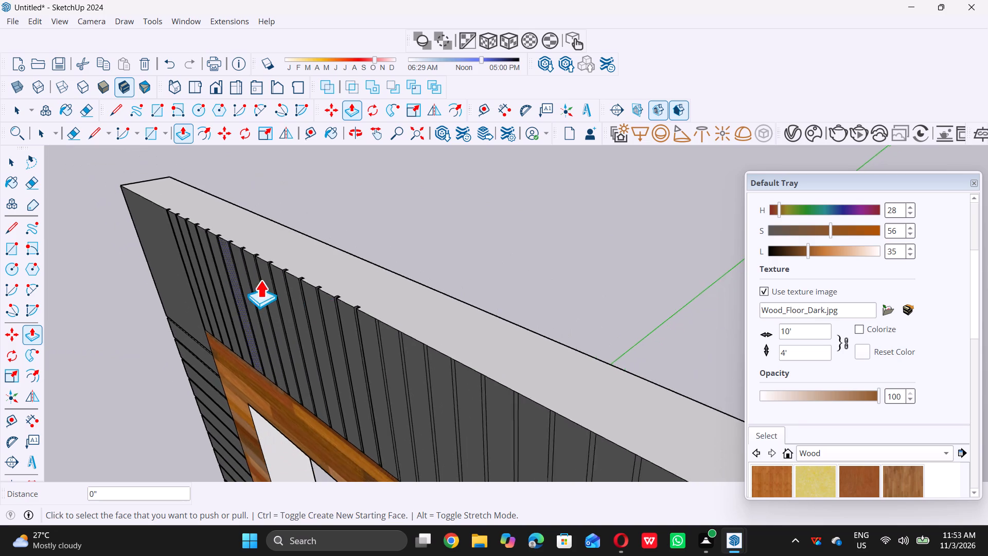
scroll(380, 328, "up", 12)
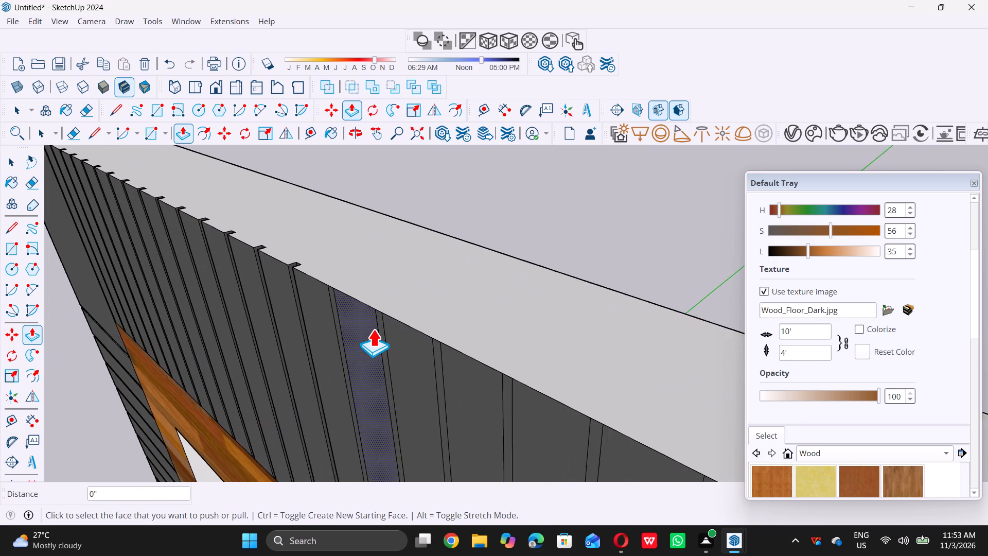
scroll(330, 302, "up", 4)
left_click(330, 296)
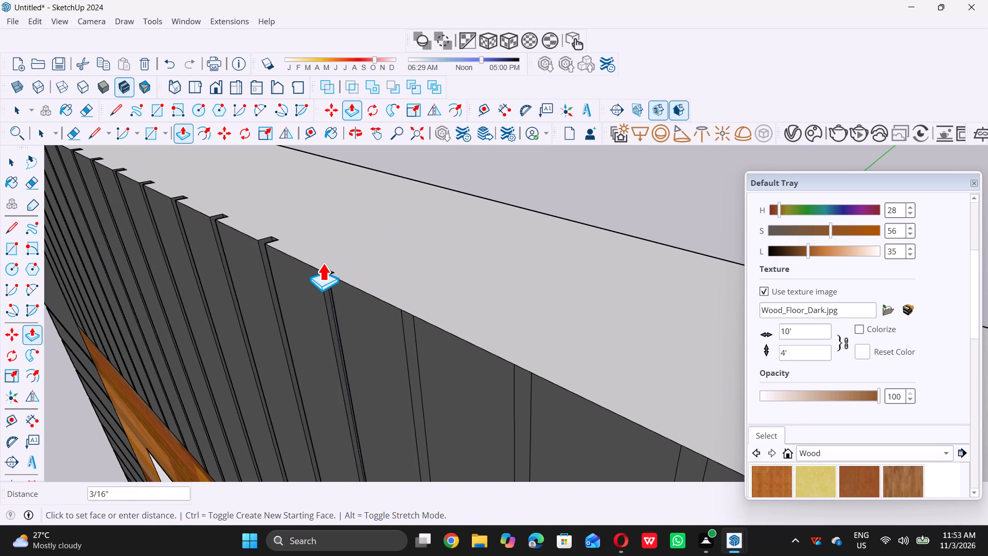
type("0.5")
key("shift+quotedbl")
key("Return")
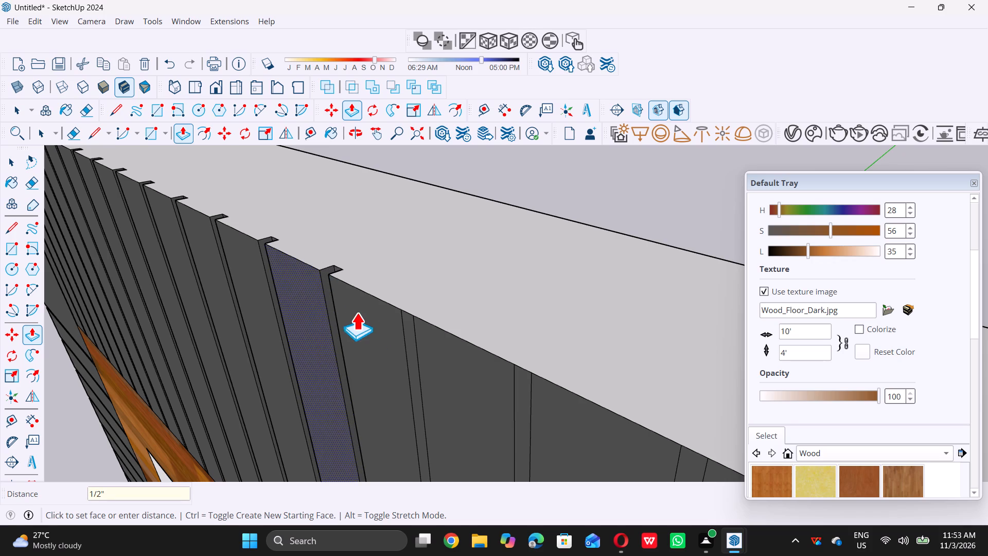
Push the seventeenth and eighteenth narrow groove faces of the parapet 0.5" inward.
left_click(409, 330)
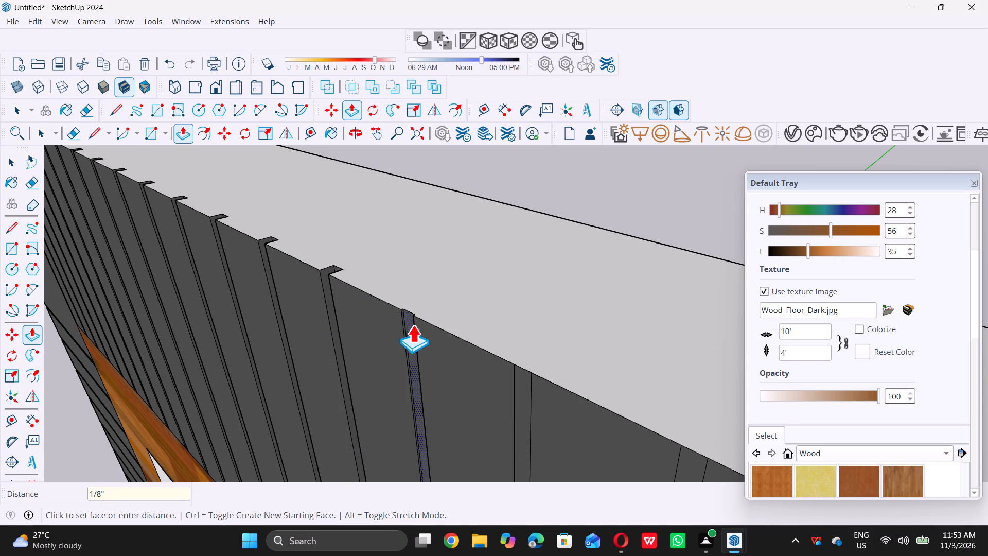
type("0.5")
key("shift+quotedbl")
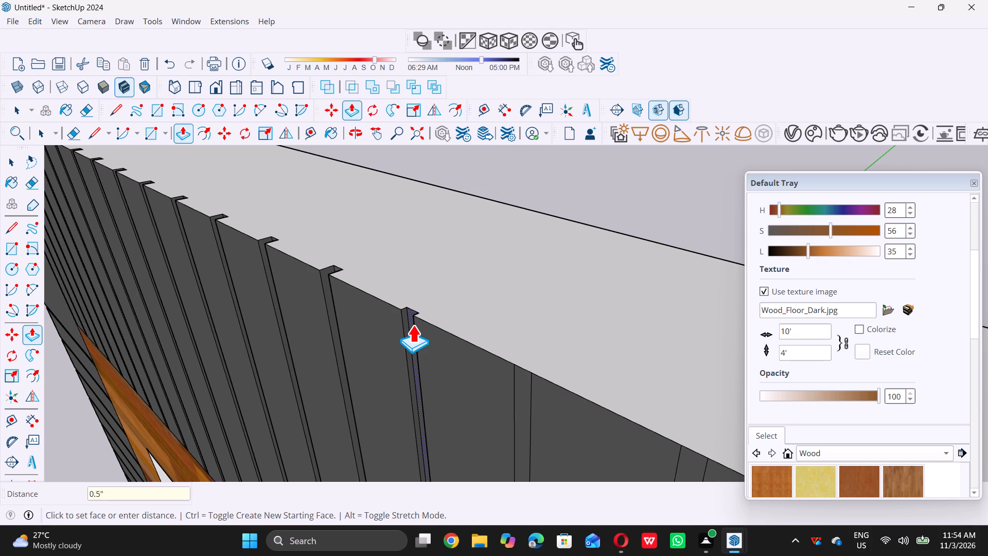
key("Return")
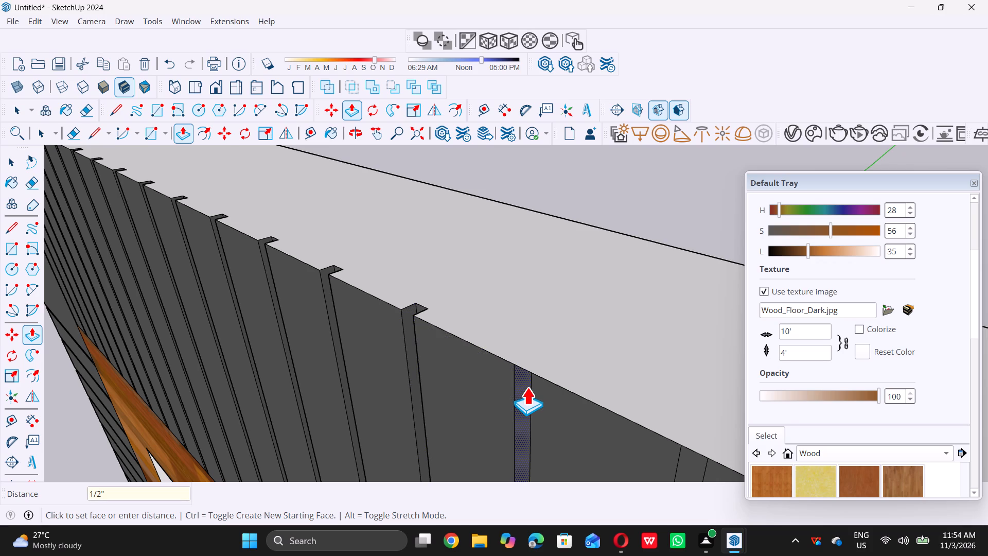
left_click(527, 387)
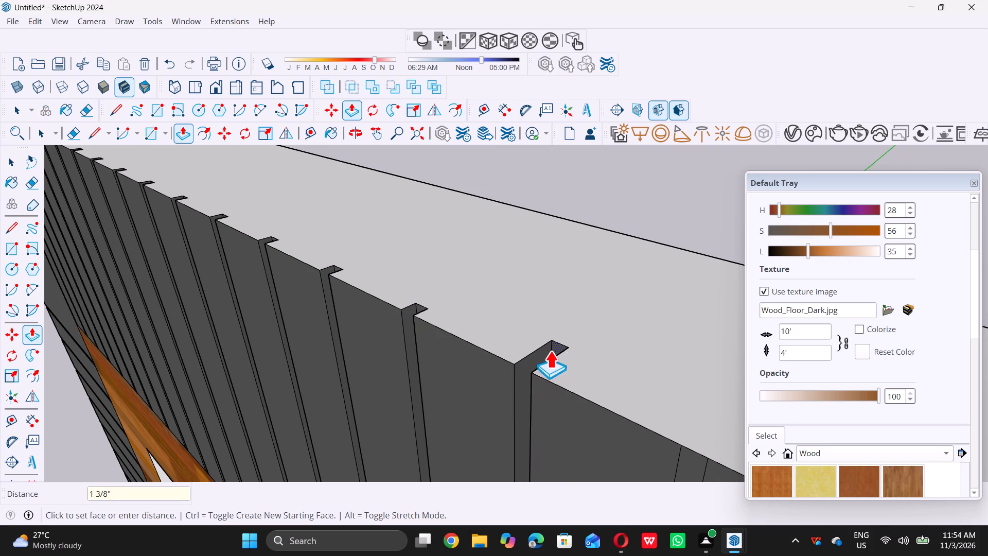
type("0.5")
key("shift+quotedbl")
key("Return")
Push the nineteenth, twentieth and twenty-first narrow groove faces of the parapet 0.5" inward.
scroll(443, 317, "down", 9)
scroll(367, 300, "down", 16)
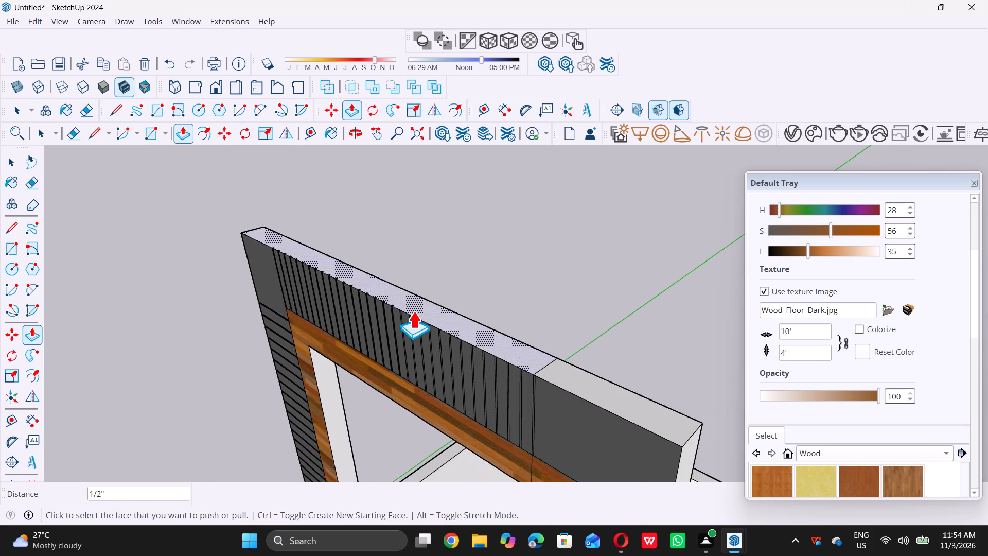
scroll(407, 312, "up", 18)
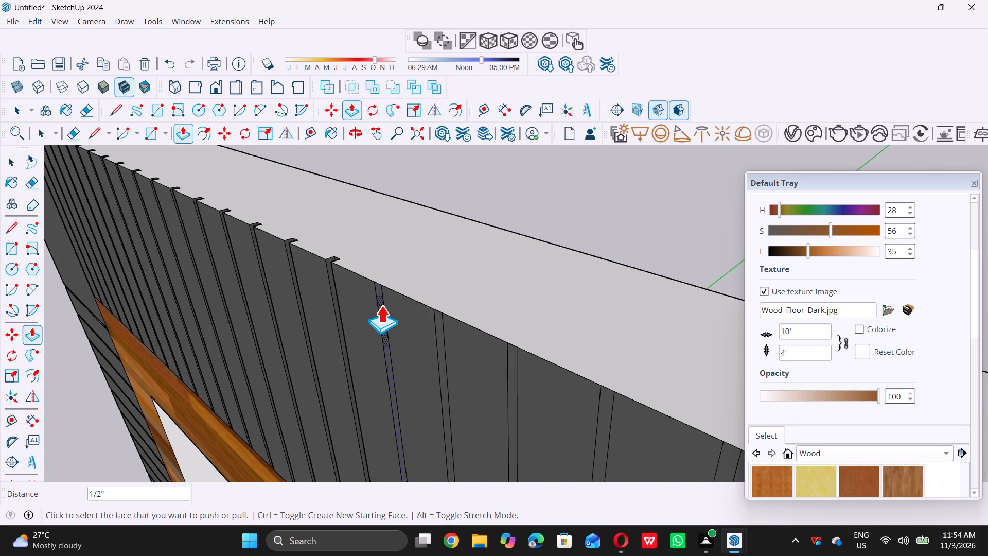
left_click(381, 304)
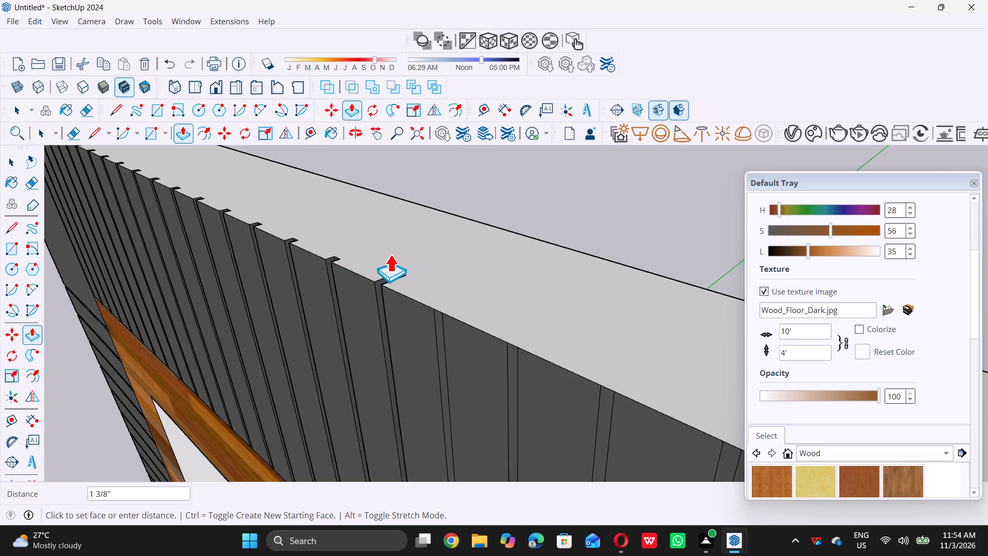
type("0.")
key("5")
key("shift+quotedbl")
key("Return")
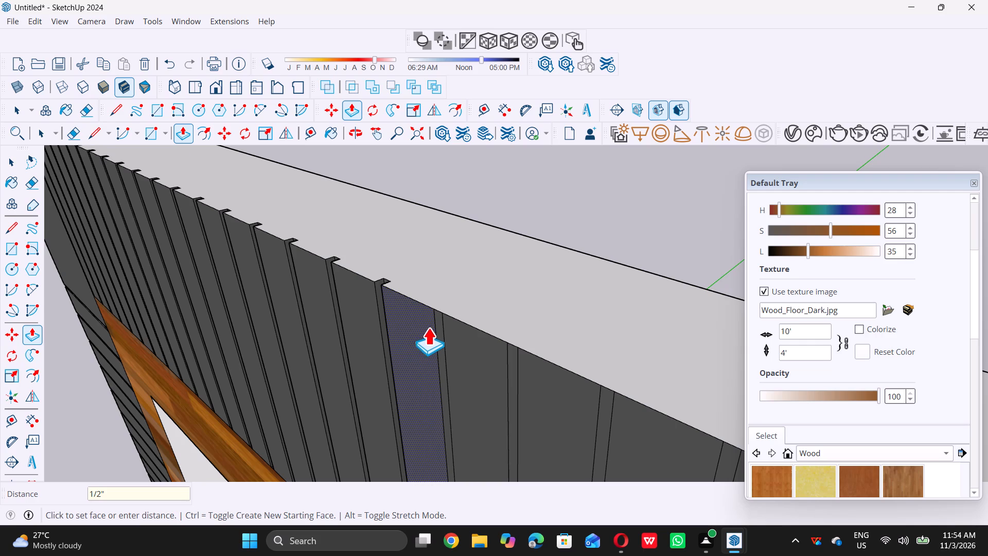
double_click(439, 333)
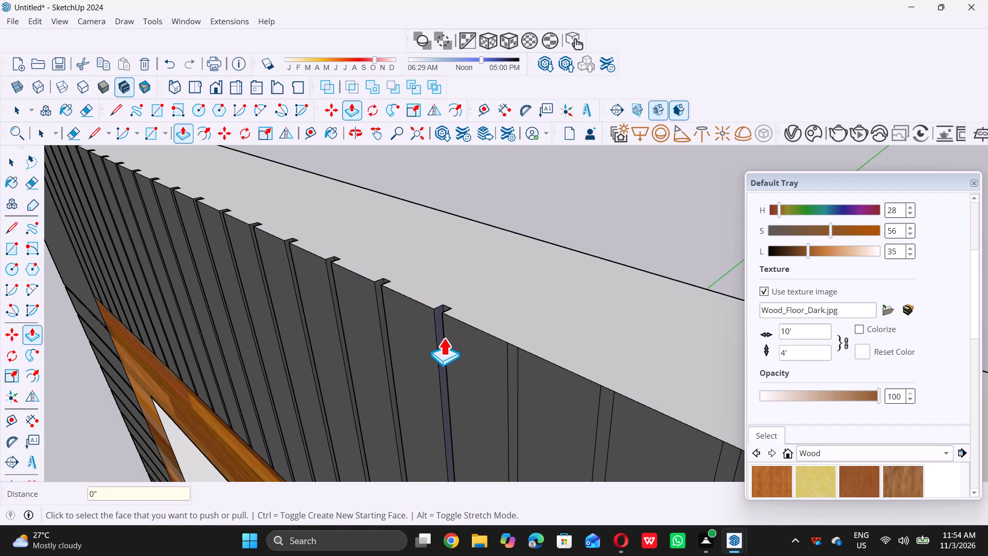
triple_click(511, 380)
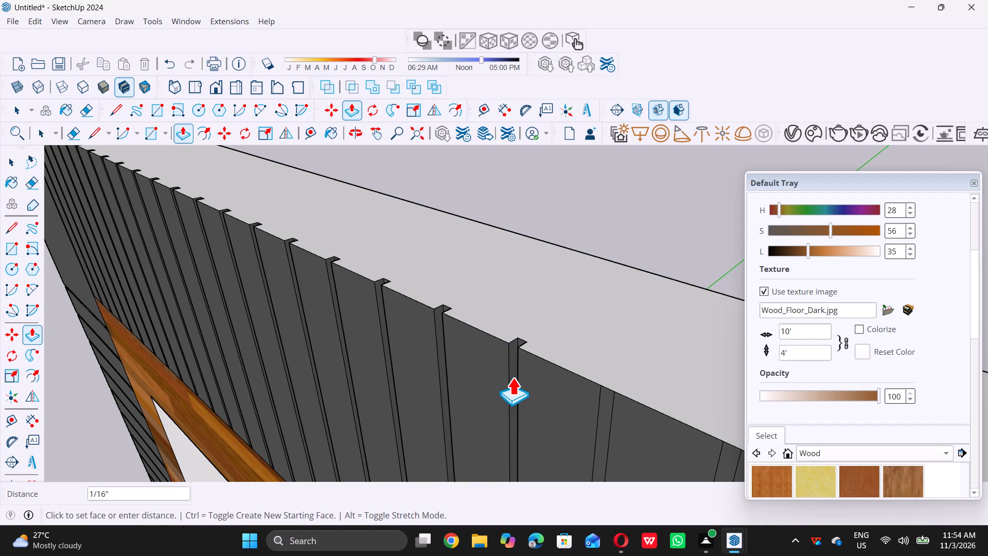
key("space")
Push the twenty-second and twenty-third narrow groove faces of the parapet 0.5" inward.
scroll(448, 343, "down", 8)
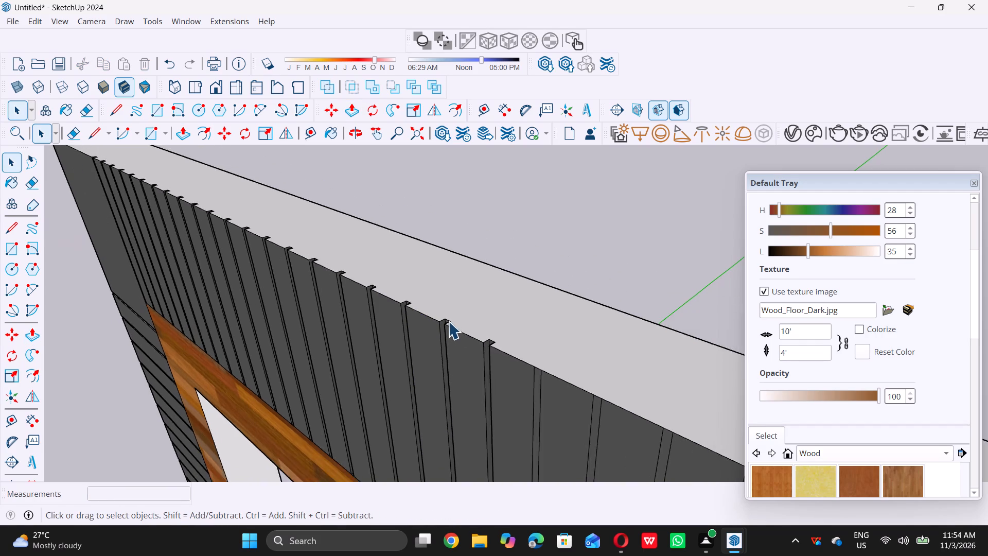
scroll(448, 321, "down", 2)
scroll(531, 376, "up", 8)
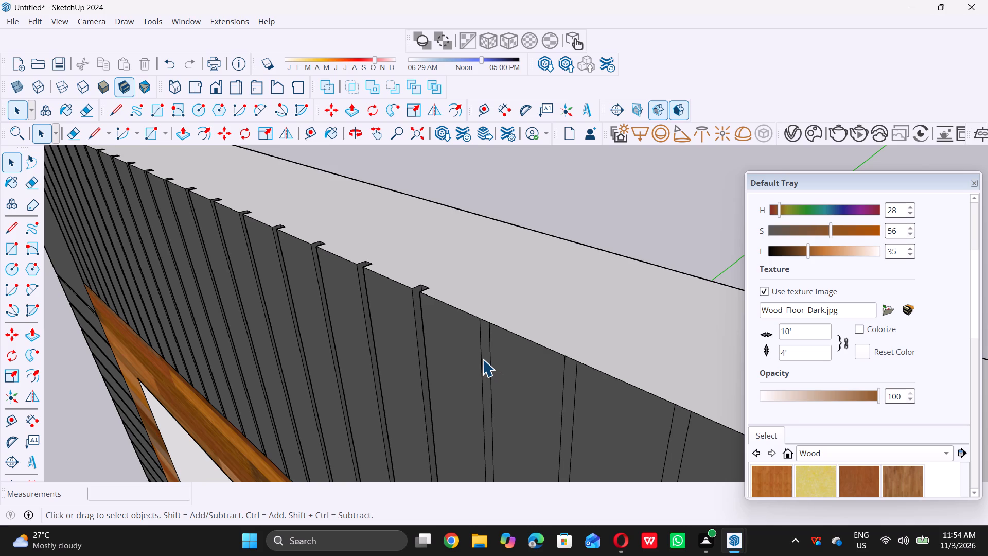
left_click(482, 359)
double_click(486, 360)
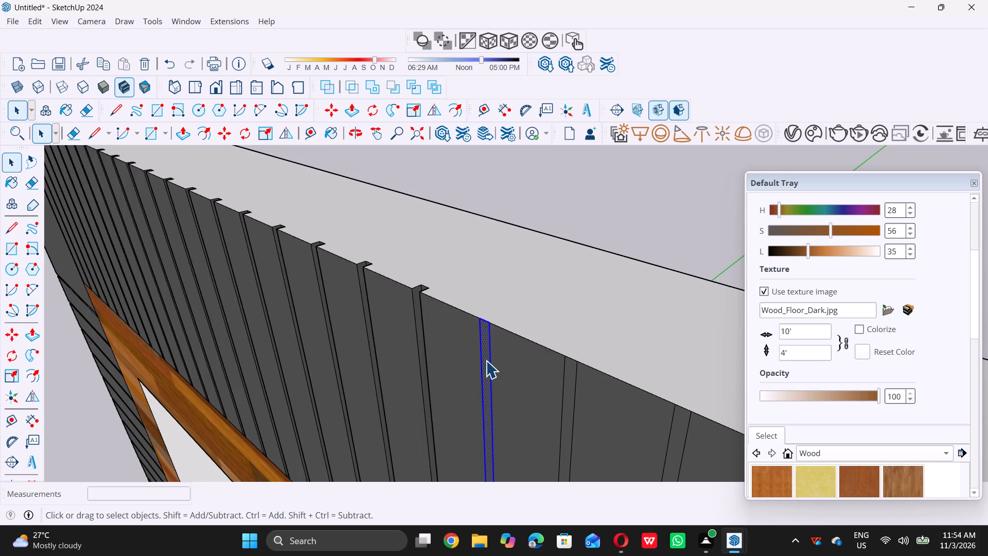
scroll(486, 360, "down", 4)
key("p")
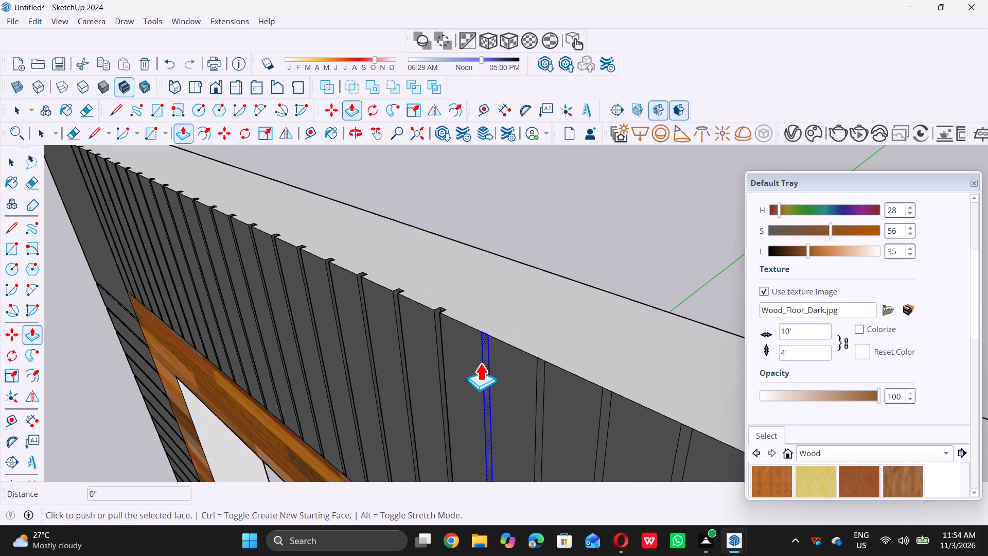
left_click(480, 363)
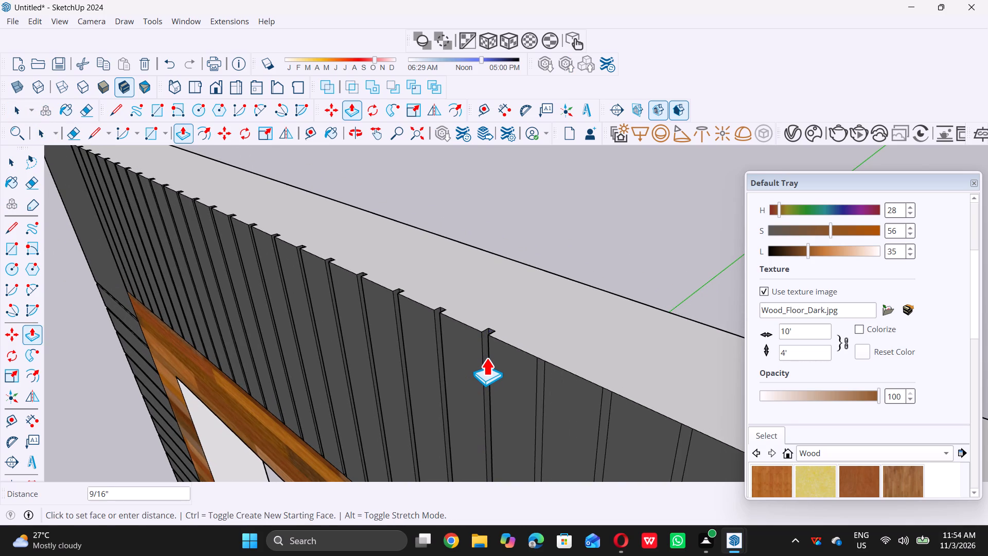
type("0.5")
key("shift+quotedbl")
key("Return")
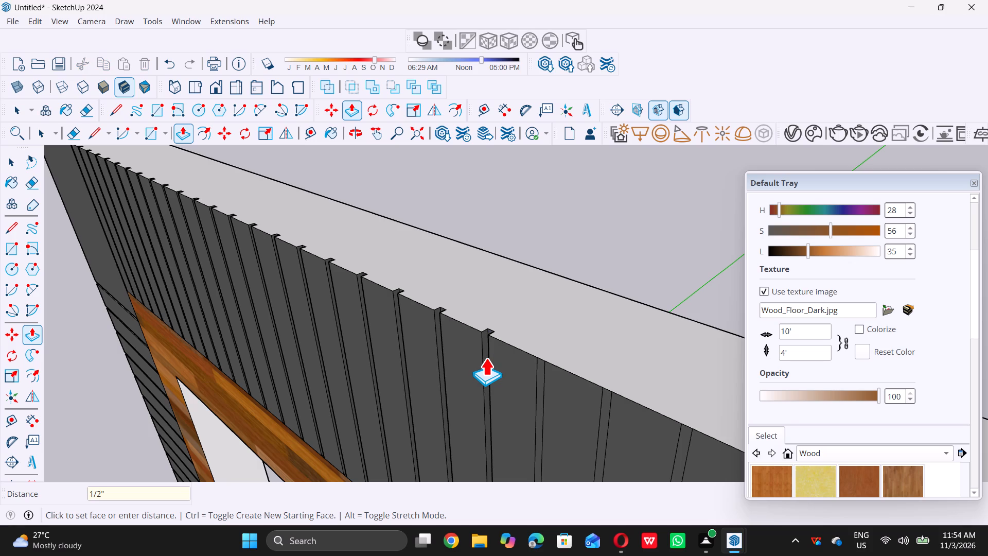
scroll(536, 374, "up", 1)
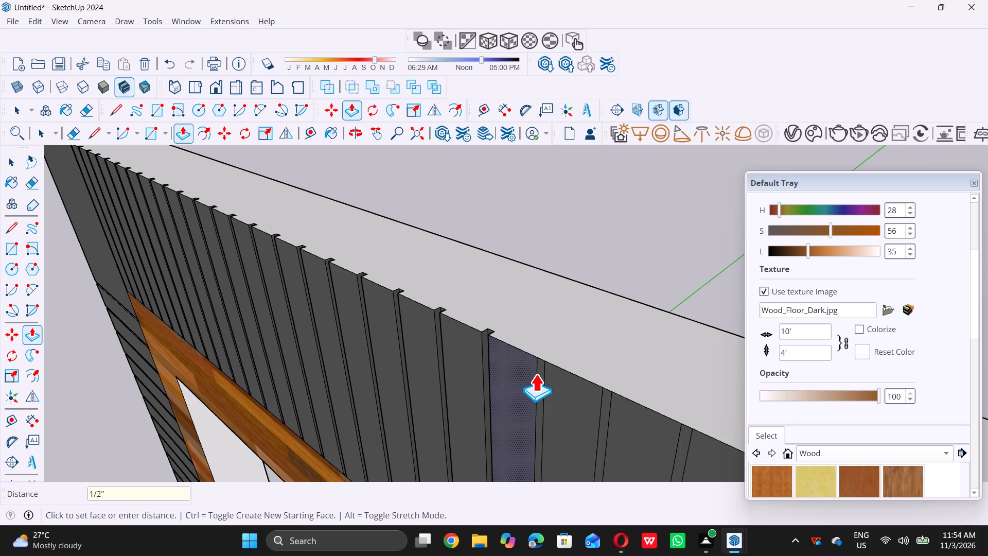
scroll(536, 374, "up", 2)
triple_click(543, 375)
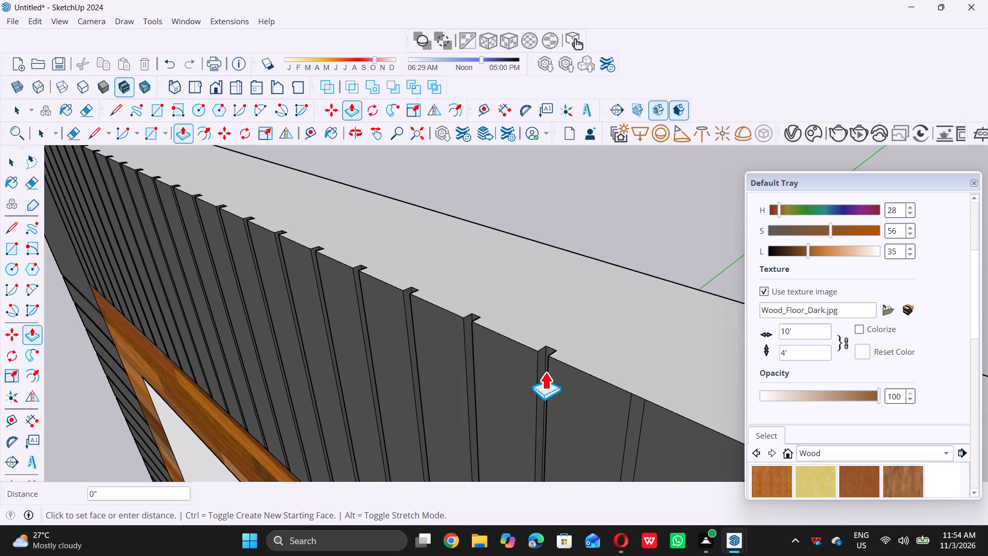
key("space")
Push the twenty-fourth, twenty-fifth and twenty-sixth narrow groove faces of the parapet 0.5" inward.
scroll(478, 361, "down", 13)
scroll(429, 335, "up", 2)
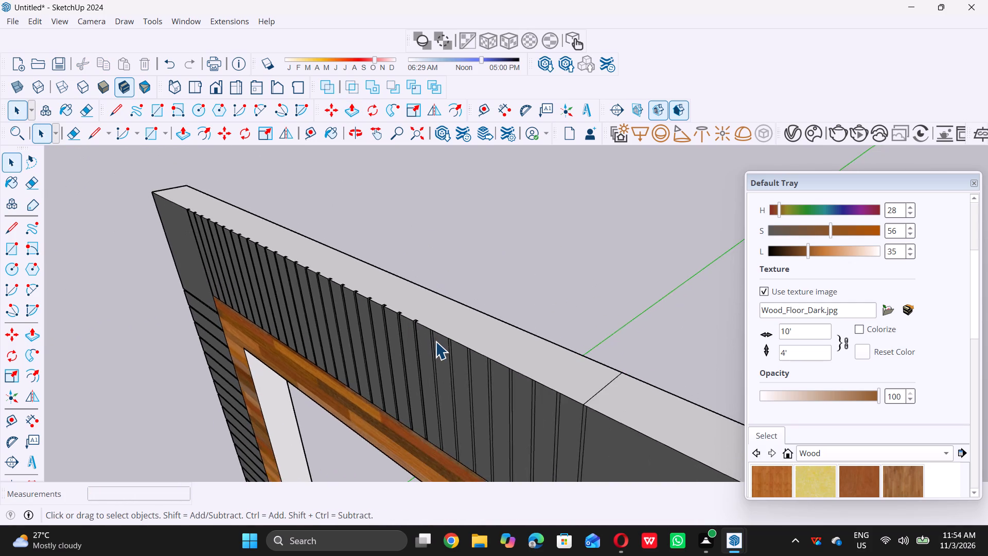
scroll(435, 341, "up", 11)
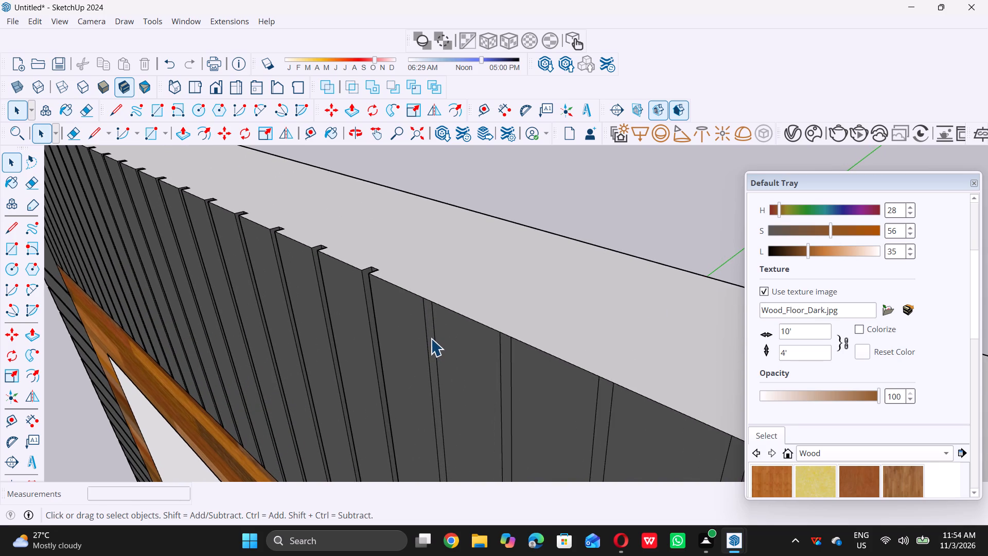
left_click(431, 338)
key("p")
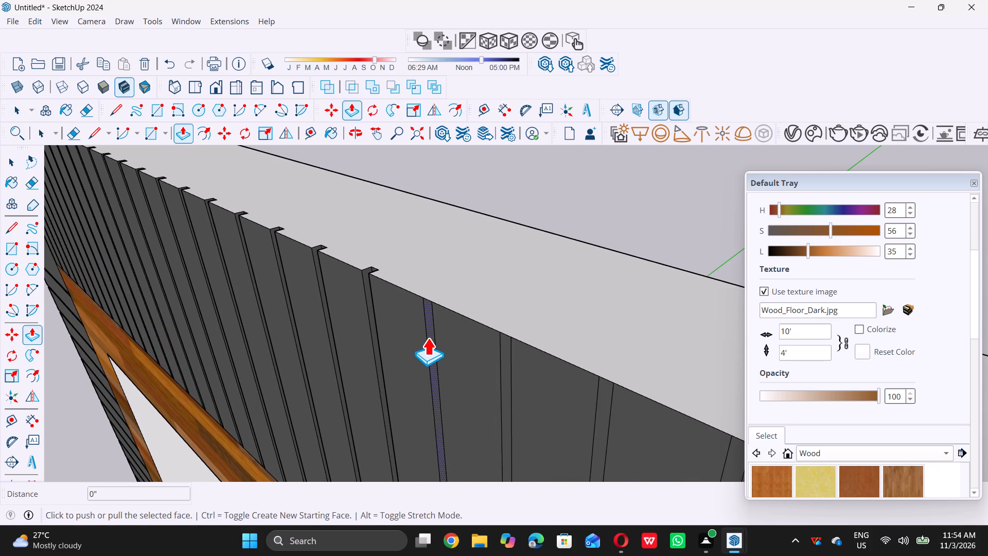
double_click(428, 338)
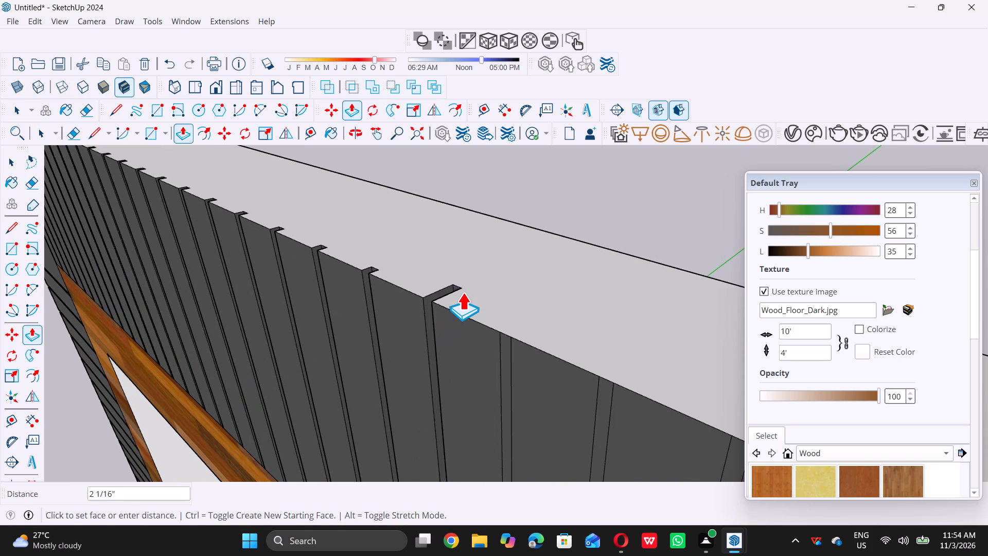
type("0.5")
key("shift+quotedbl")
key("Return")
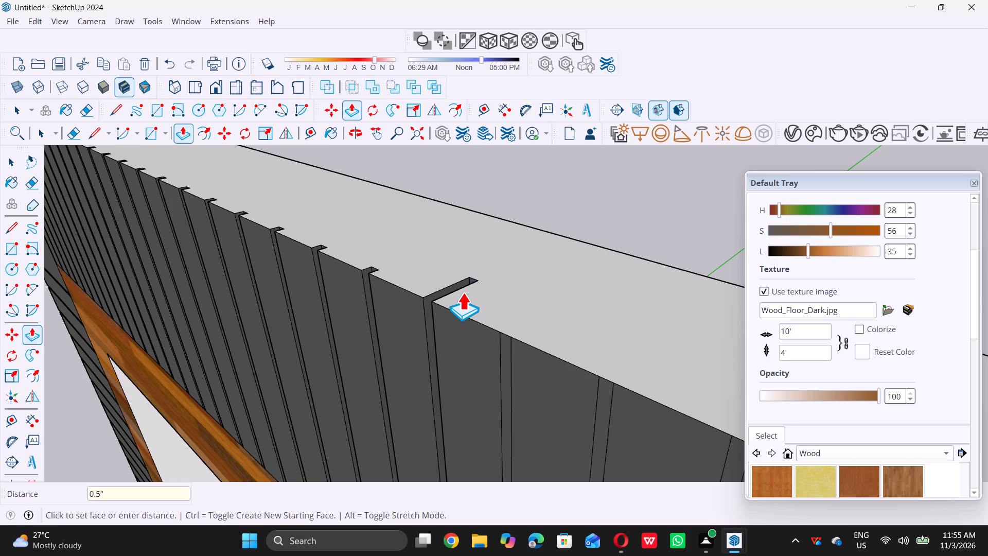
double_click(505, 347)
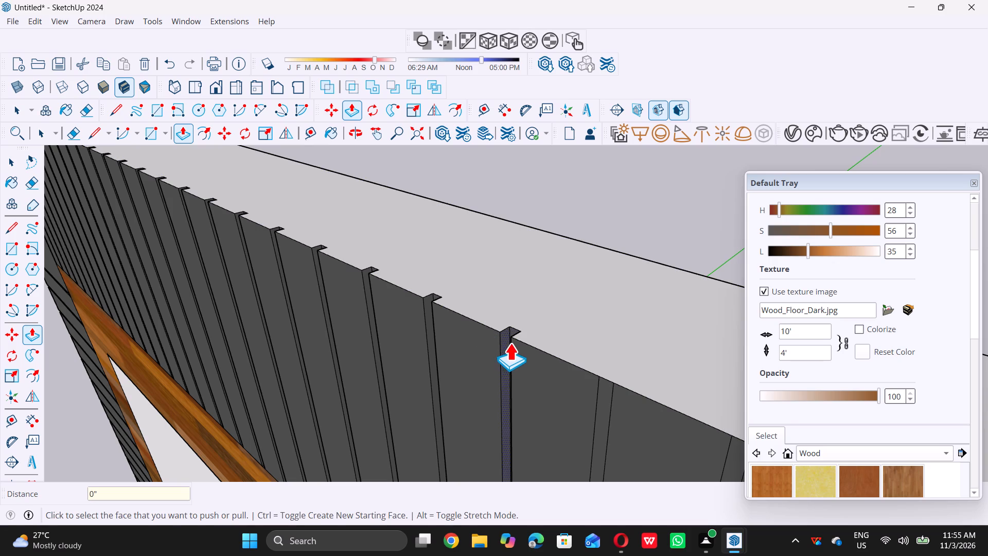
double_click(606, 404)
Push the twenty-seventh, twenty-eighth and twenty-ninth narrow groove faces of the parapet 0.5" inward.
scroll(546, 391, "down", 12)
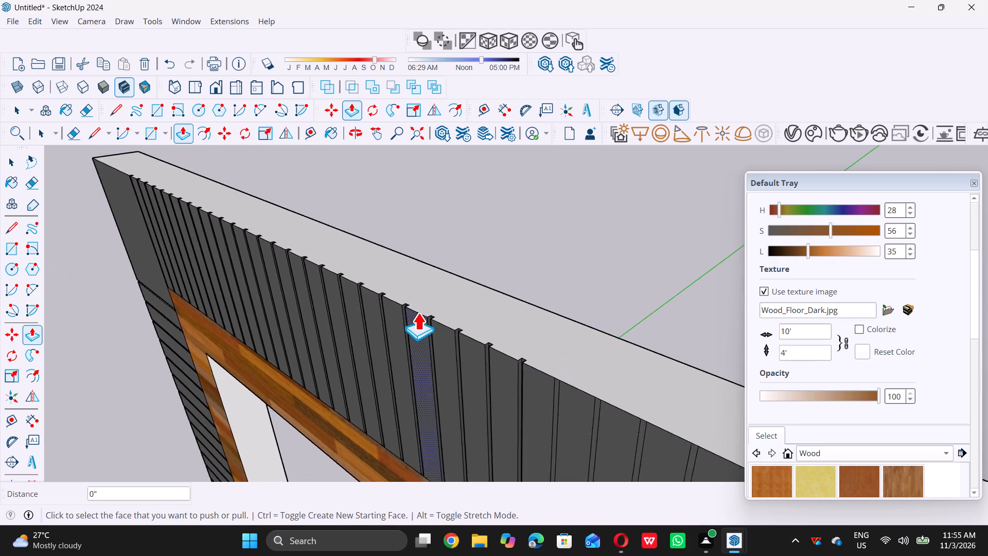
scroll(418, 312, "down", 6)
scroll(492, 347, "up", 8)
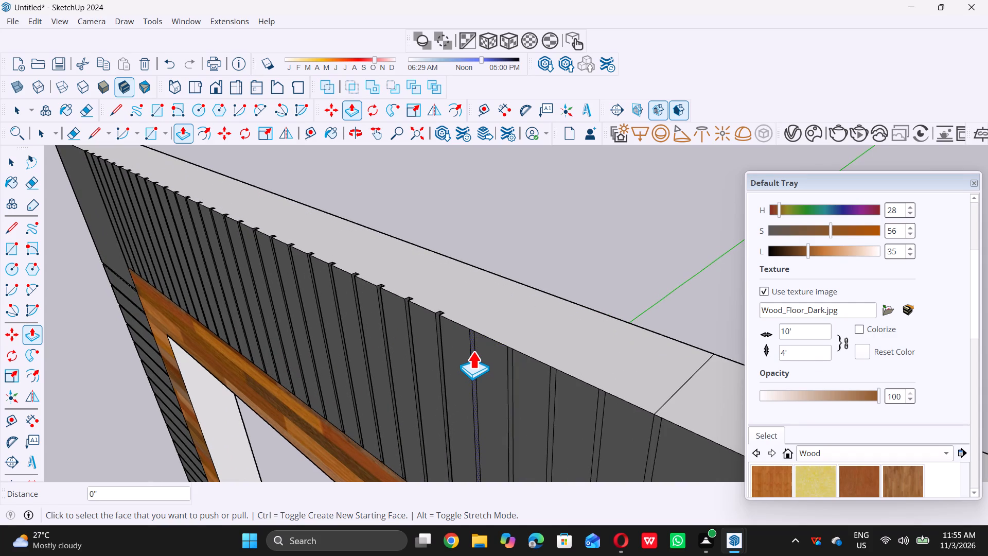
double_click(473, 349)
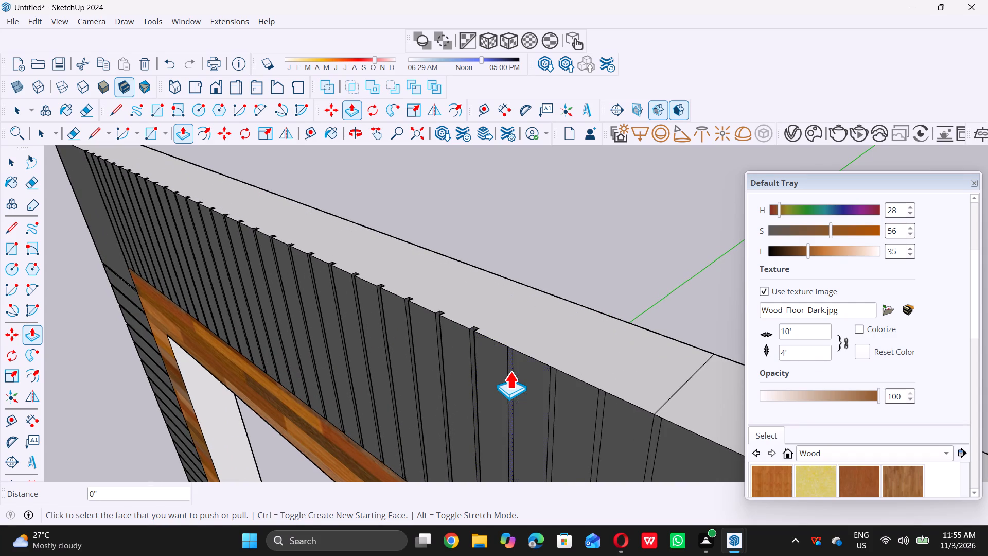
scroll(510, 371, "up", 5)
double_click(507, 375)
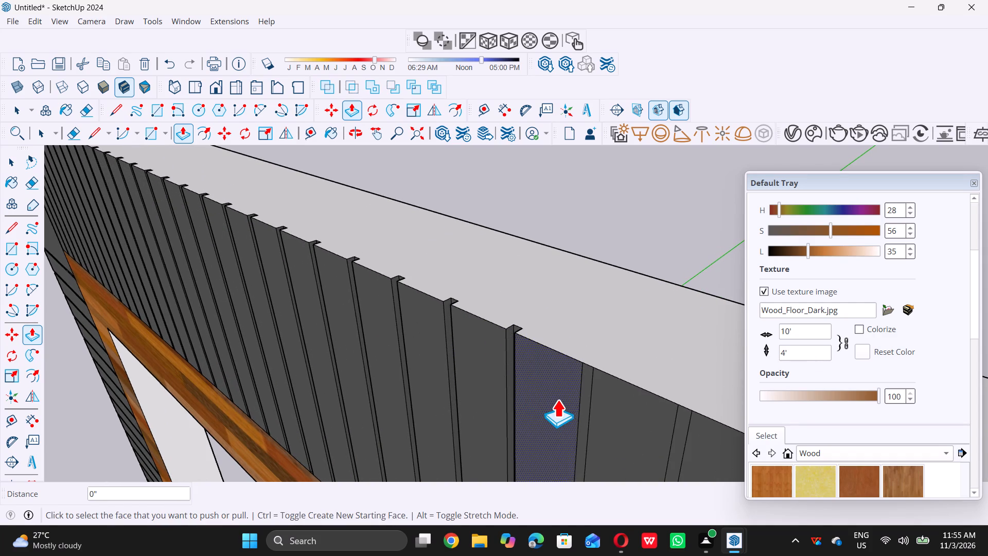
double_click(583, 410)
Push the last two narrow groove faces, up to the parapet's plain end section, 0.5" inward, undoing any repeated push.
scroll(575, 410, "down", 6)
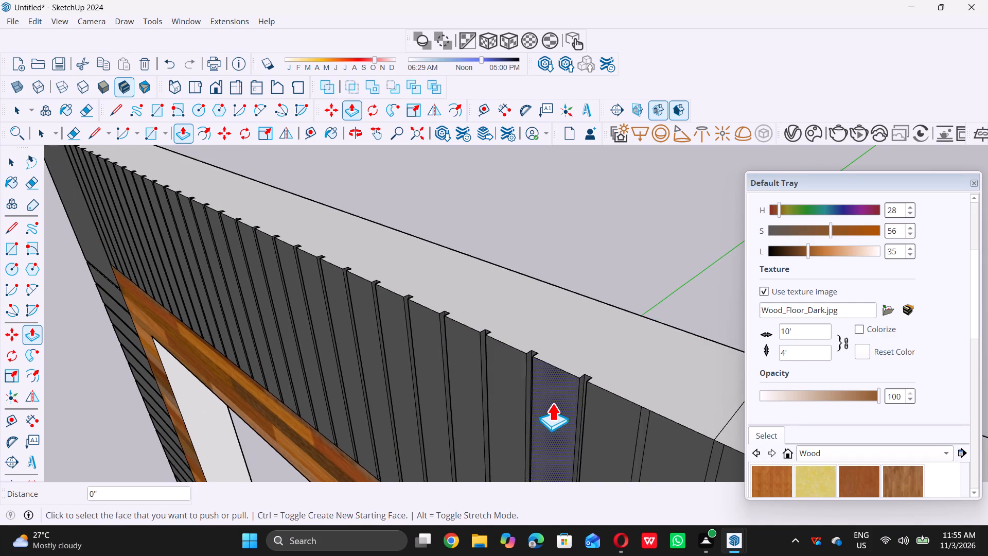
scroll(552, 403, "down", 2)
scroll(623, 426, "up", 8)
triple_click(606, 420)
left_click(606, 420)
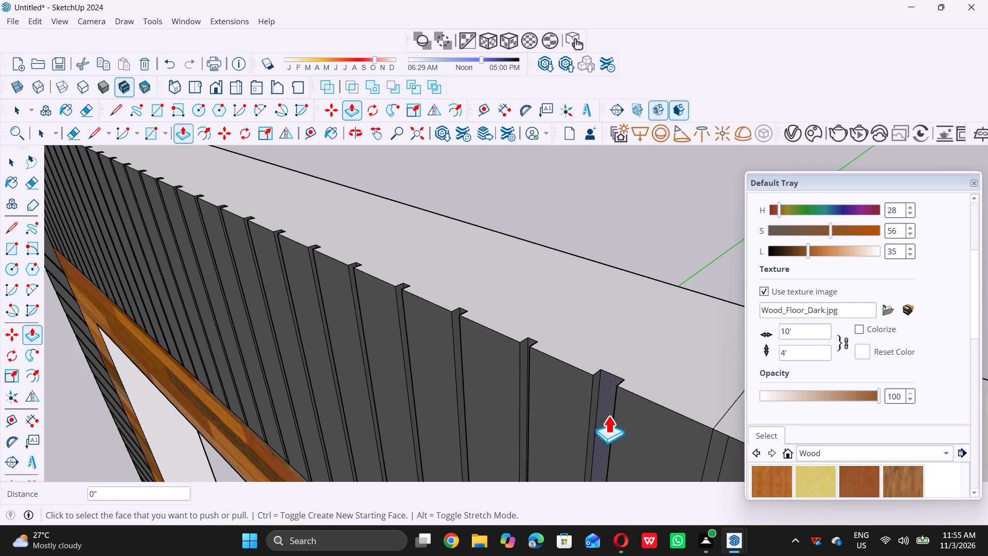
key("ctrl+z")
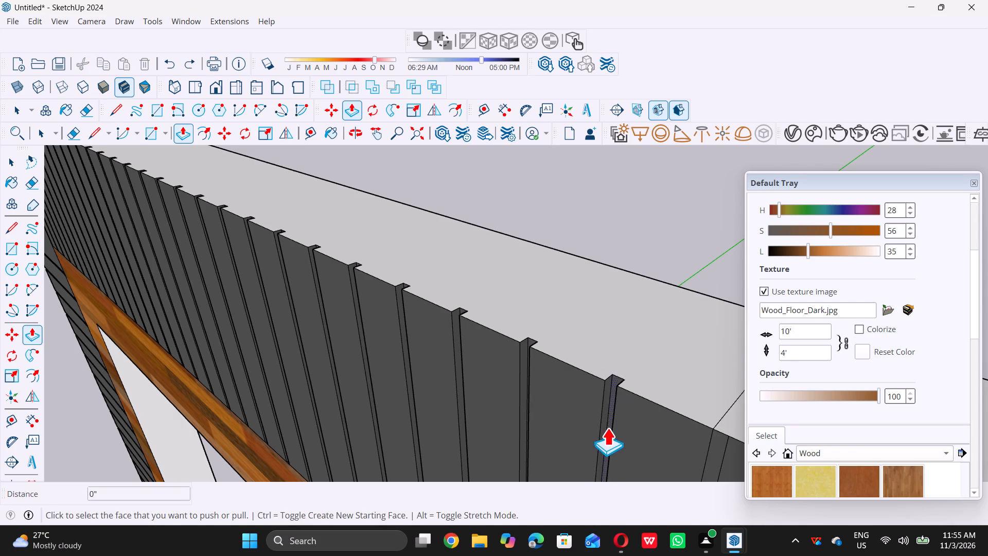
scroll(591, 413, "down", 9)
scroll(566, 372, "down", 4)
scroll(596, 423, "up", 4)
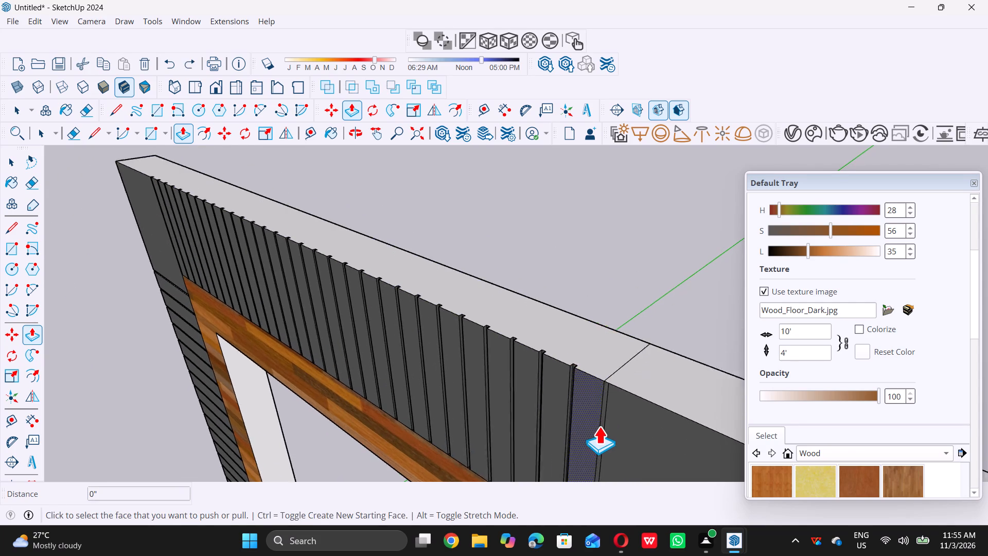
scroll(599, 426, "up", 3)
double_click(603, 420)
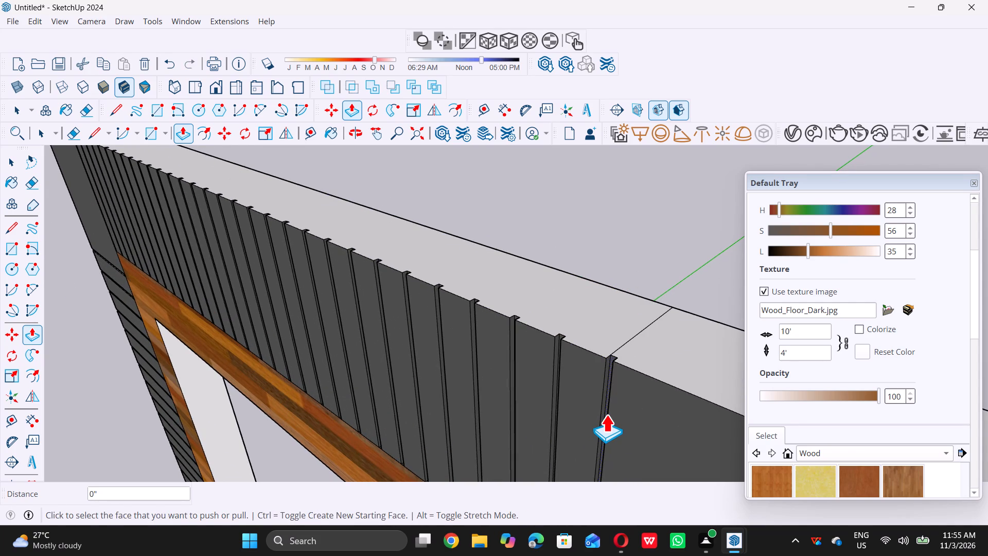
key("space")
Examine the grooved parapet and the facade around it from the front.
scroll(606, 415, "down", 20)
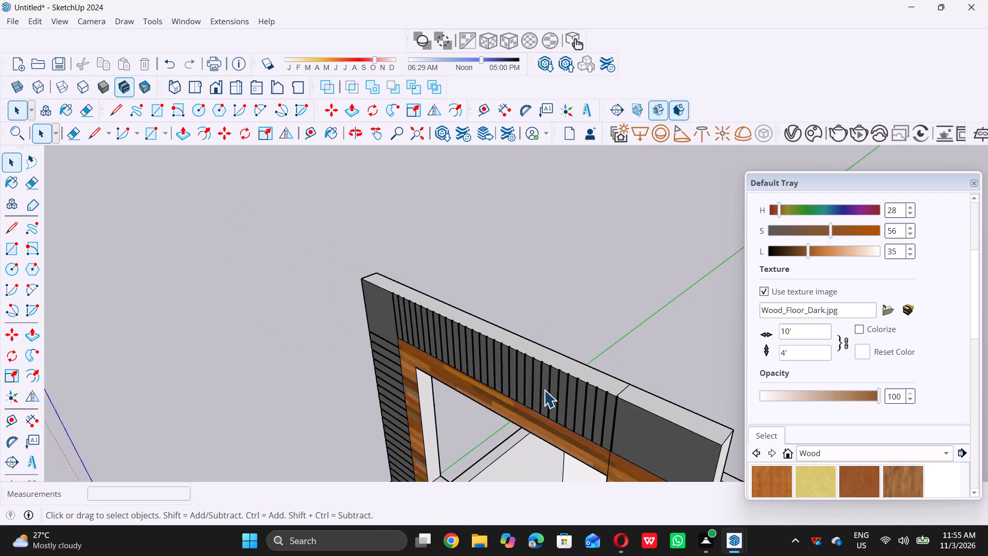
scroll(544, 390, "down", 13)
middle_click_drag(554, 402, 664, 326)
middle_click(665, 326)
middle_click(667, 326)
middle_click(673, 324)
middle_click_drag(610, 342, 637, 324)
scroll(637, 324, "up", 11)
scroll(583, 360, "up", 9)
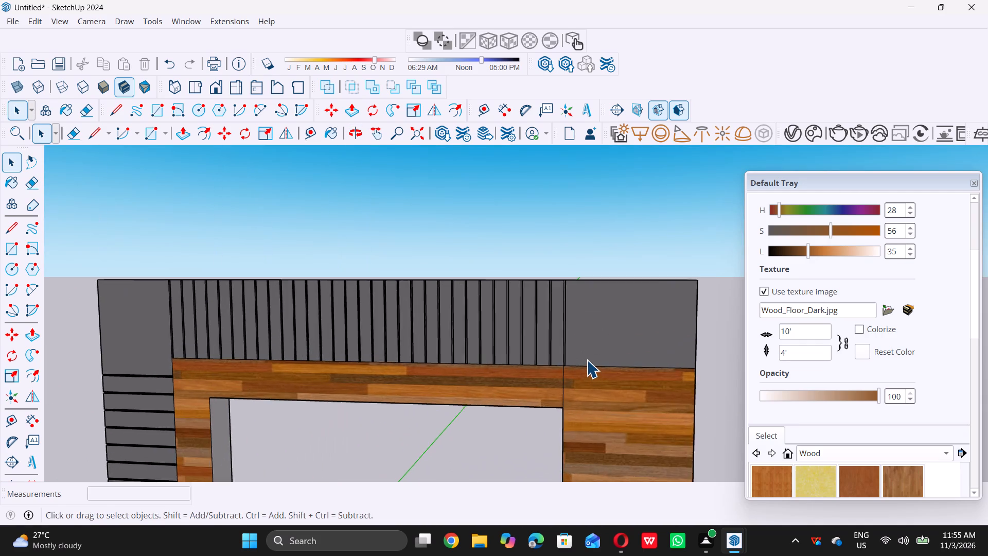
scroll(587, 360, "up", 1)
scroll(611, 360, "down", 5)
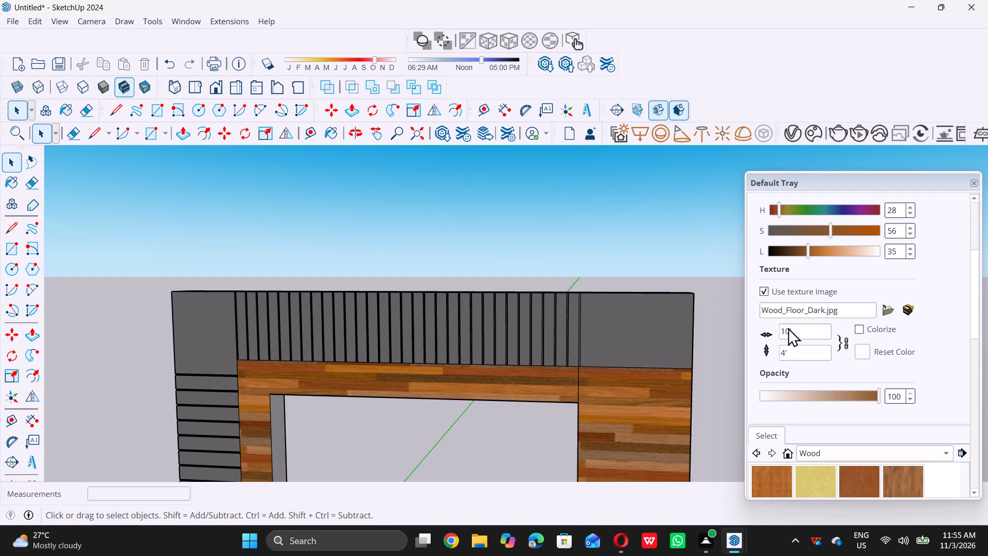
Switch the material library from Wood to the Colors-Named collection.
scroll(872, 352, "down", 5)
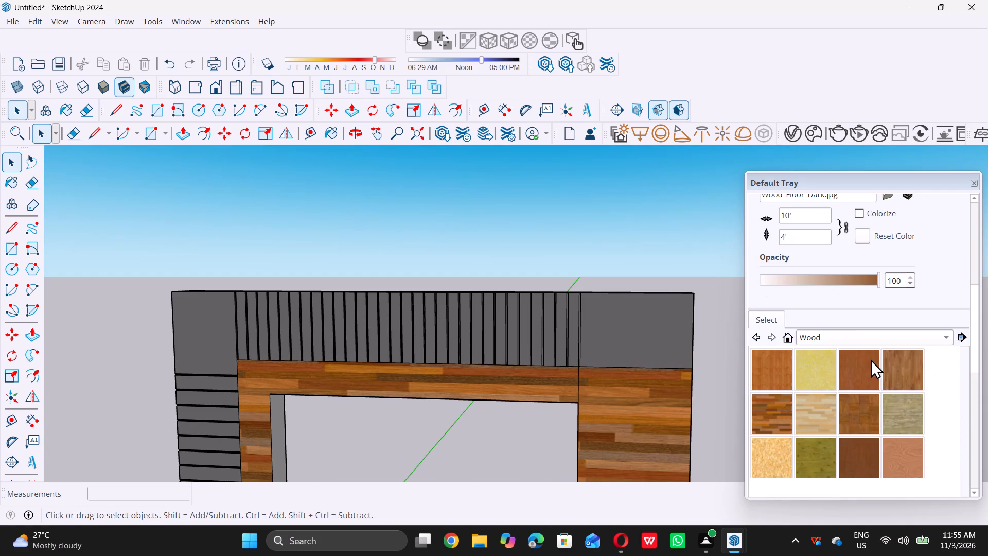
scroll(871, 360, "up", 5)
double_click(948, 338)
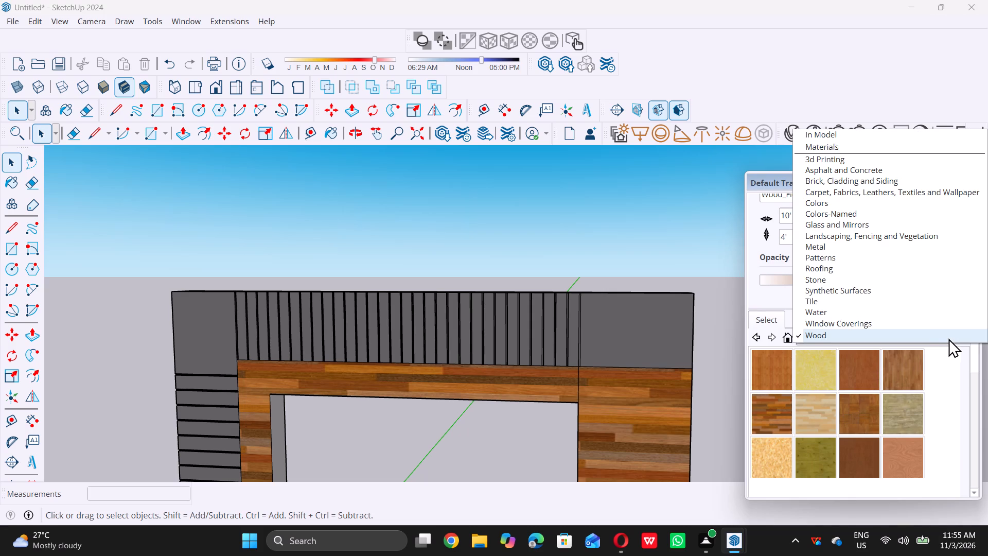
left_click(849, 211)
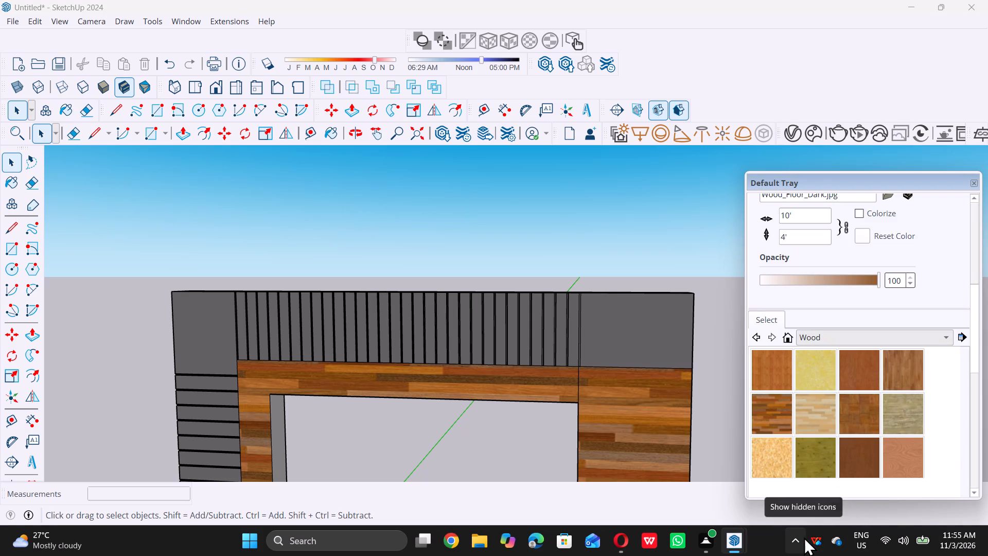